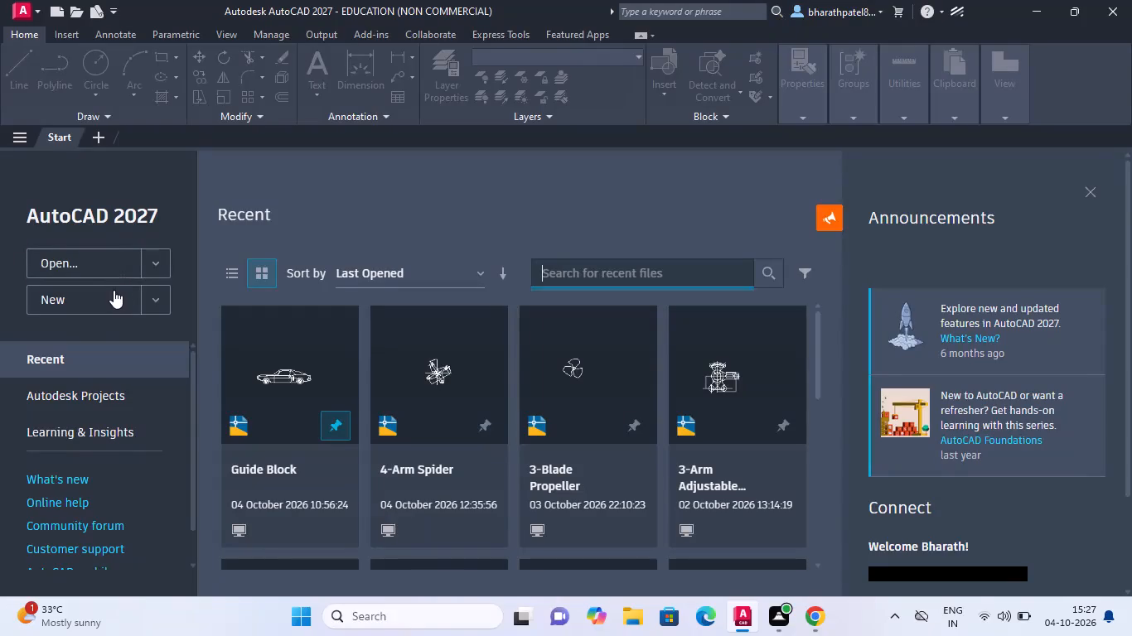
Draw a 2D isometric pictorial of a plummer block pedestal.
Create a new blank drawing.
{"action": "left_click", "coordinate": [112, 294]}
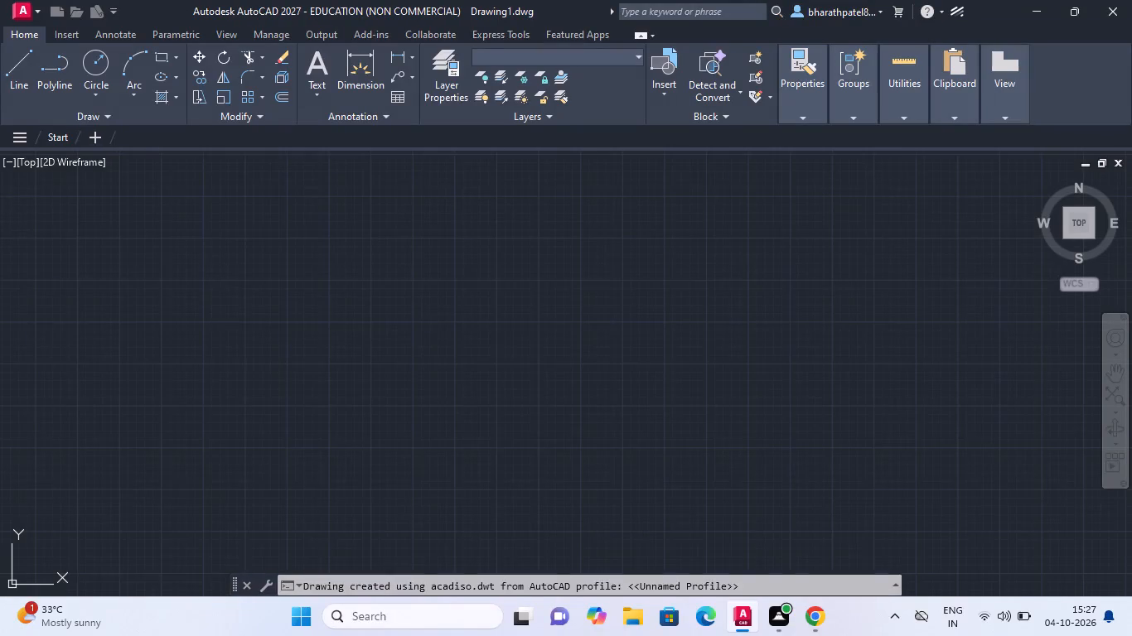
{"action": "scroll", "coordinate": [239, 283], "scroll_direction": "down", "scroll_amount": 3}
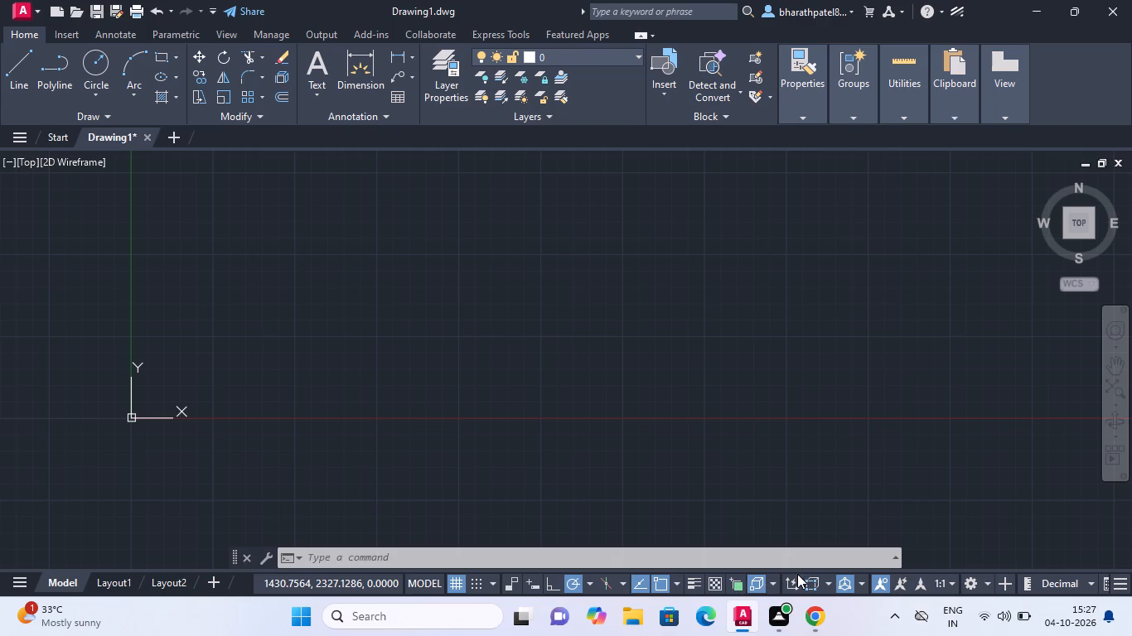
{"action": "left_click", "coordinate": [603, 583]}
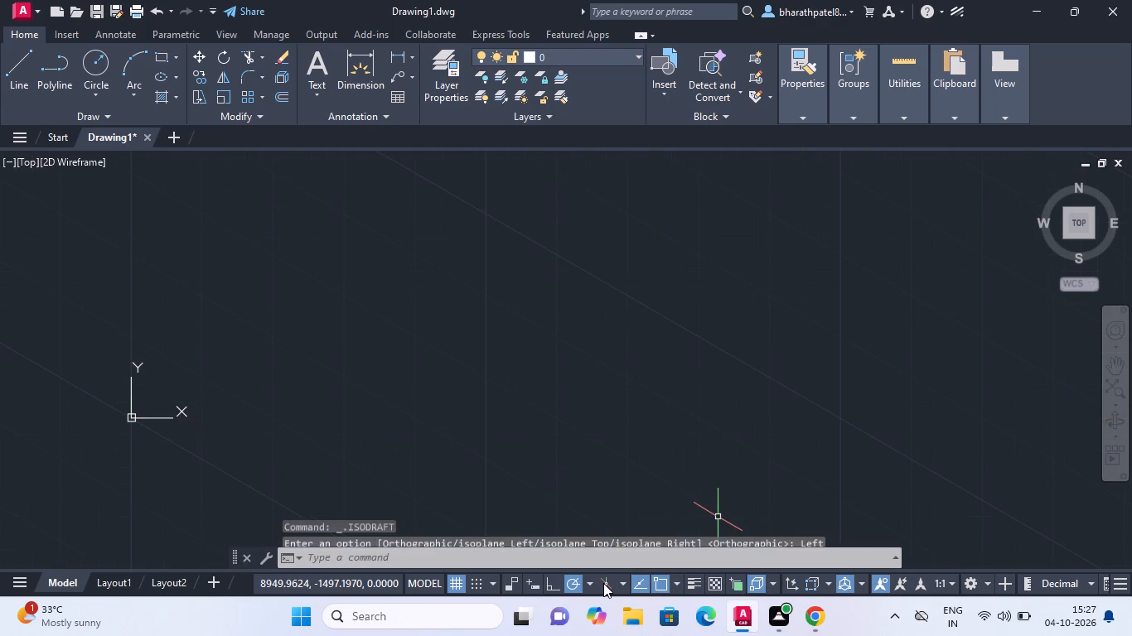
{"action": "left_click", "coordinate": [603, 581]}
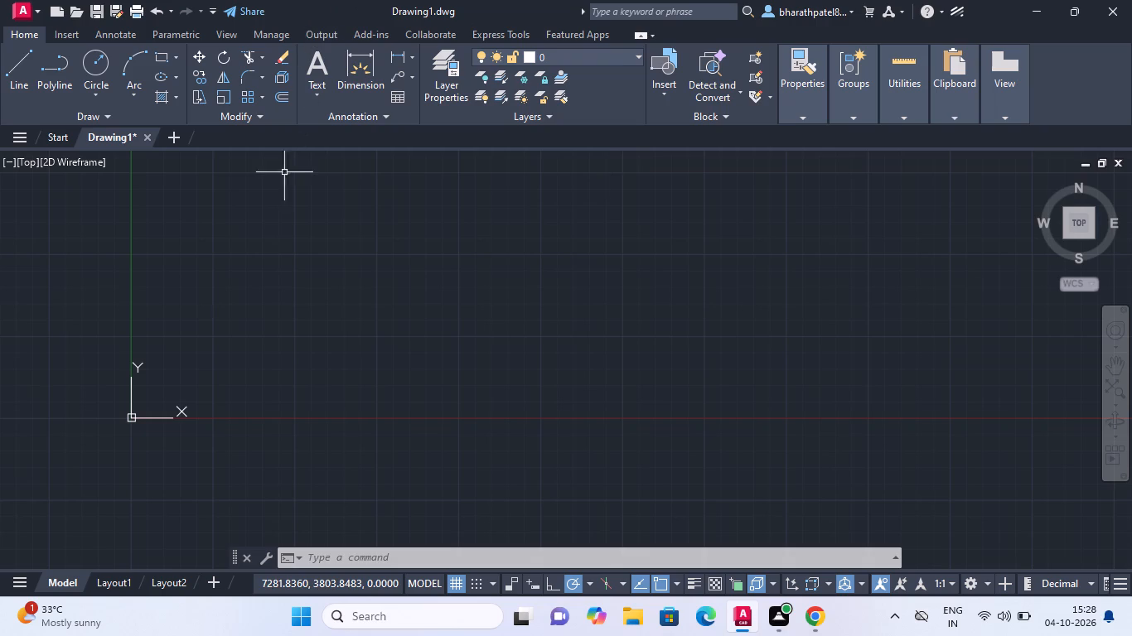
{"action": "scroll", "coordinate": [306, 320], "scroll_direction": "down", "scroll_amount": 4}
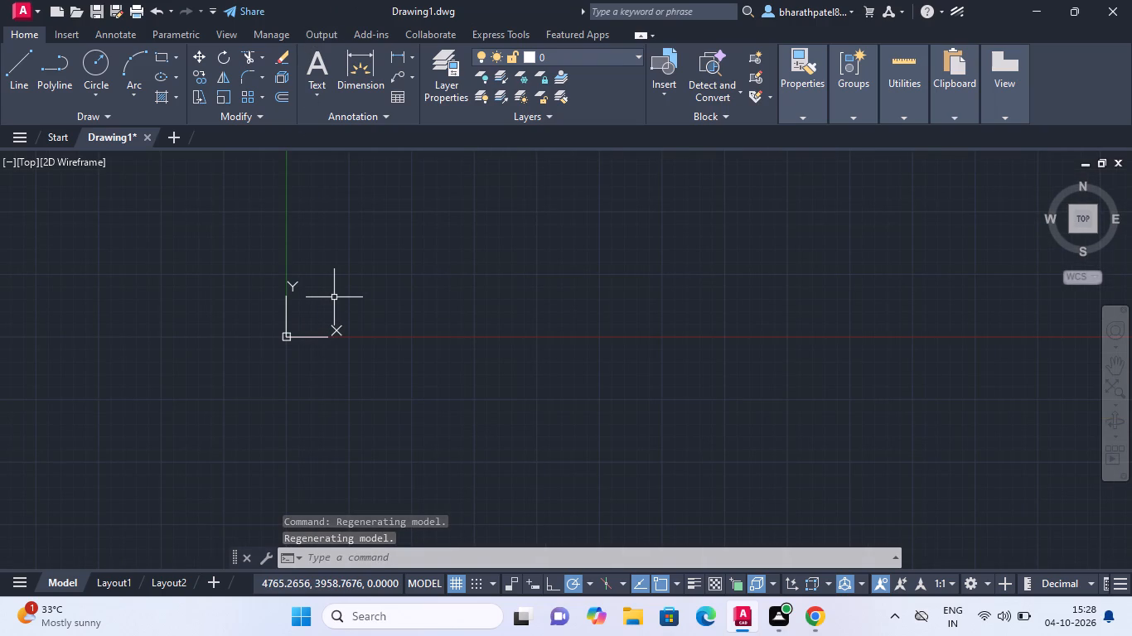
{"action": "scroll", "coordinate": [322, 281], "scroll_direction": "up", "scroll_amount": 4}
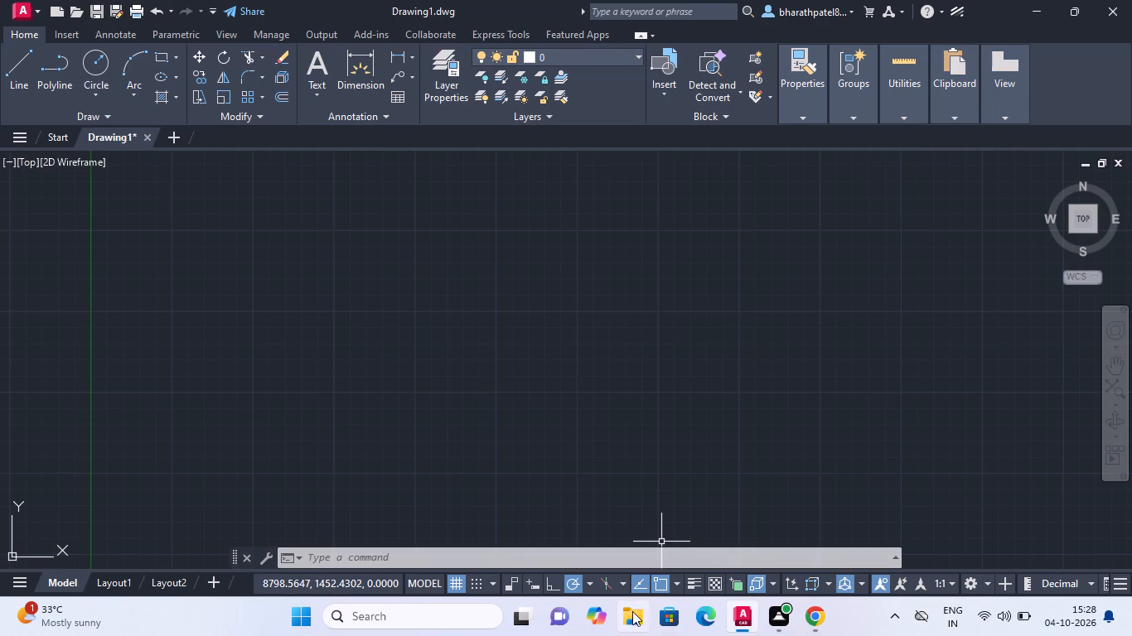
Turn on isometric drafting and set the active isoplane to Top.
{"action": "double_click", "coordinate": [604, 582]}
{"action": "scroll", "coordinate": [658, 256], "scroll_direction": "down", "scroll_amount": 3}
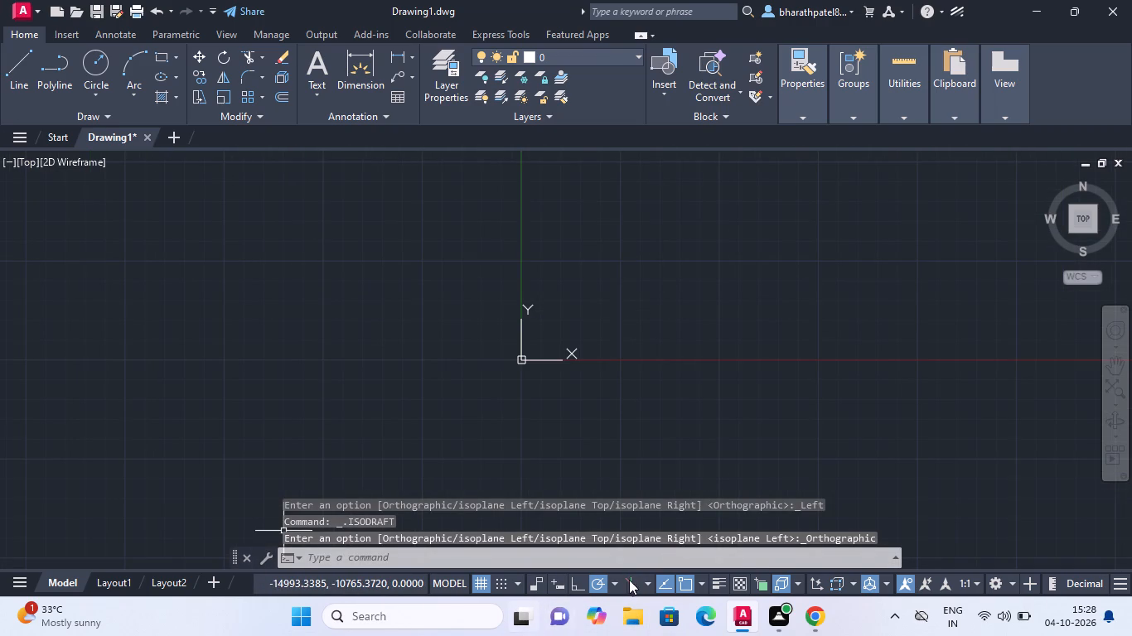
{"action": "left_click", "coordinate": [631, 573]}
{"action": "left_click", "coordinate": [630, 585]}
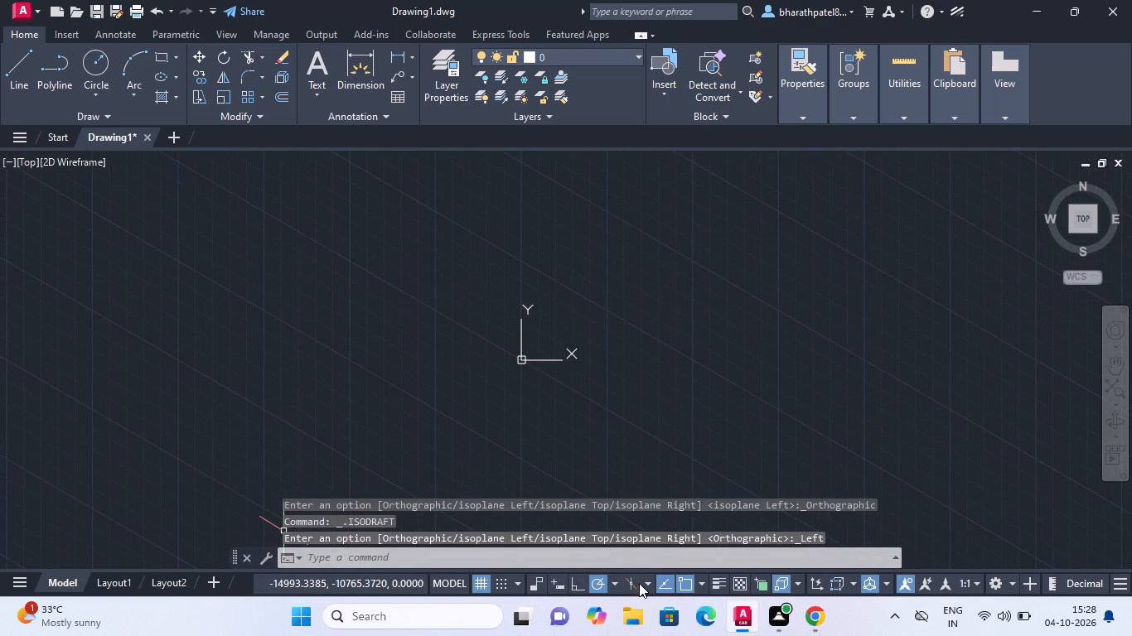
{"action": "left_click", "coordinate": [647, 583]}
{"action": "left_click", "coordinate": [675, 536]}
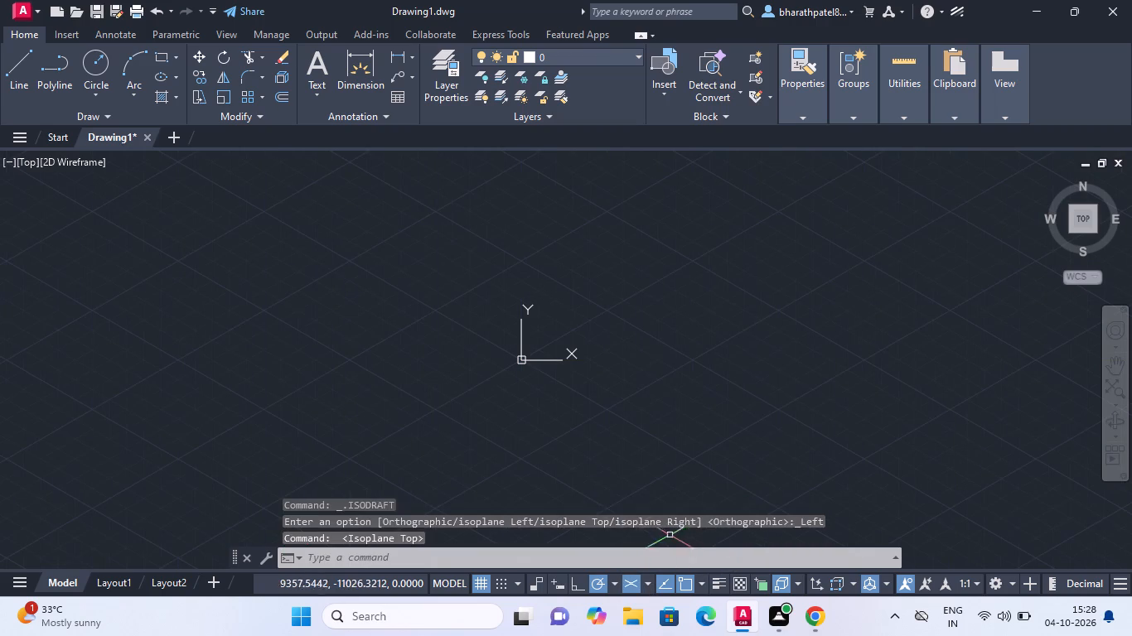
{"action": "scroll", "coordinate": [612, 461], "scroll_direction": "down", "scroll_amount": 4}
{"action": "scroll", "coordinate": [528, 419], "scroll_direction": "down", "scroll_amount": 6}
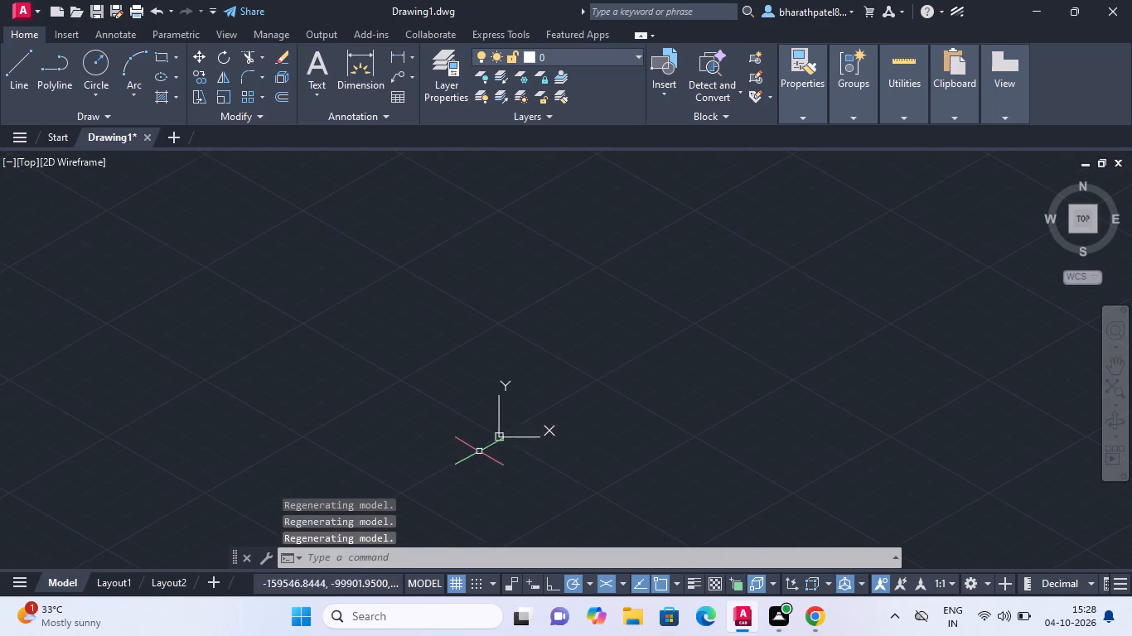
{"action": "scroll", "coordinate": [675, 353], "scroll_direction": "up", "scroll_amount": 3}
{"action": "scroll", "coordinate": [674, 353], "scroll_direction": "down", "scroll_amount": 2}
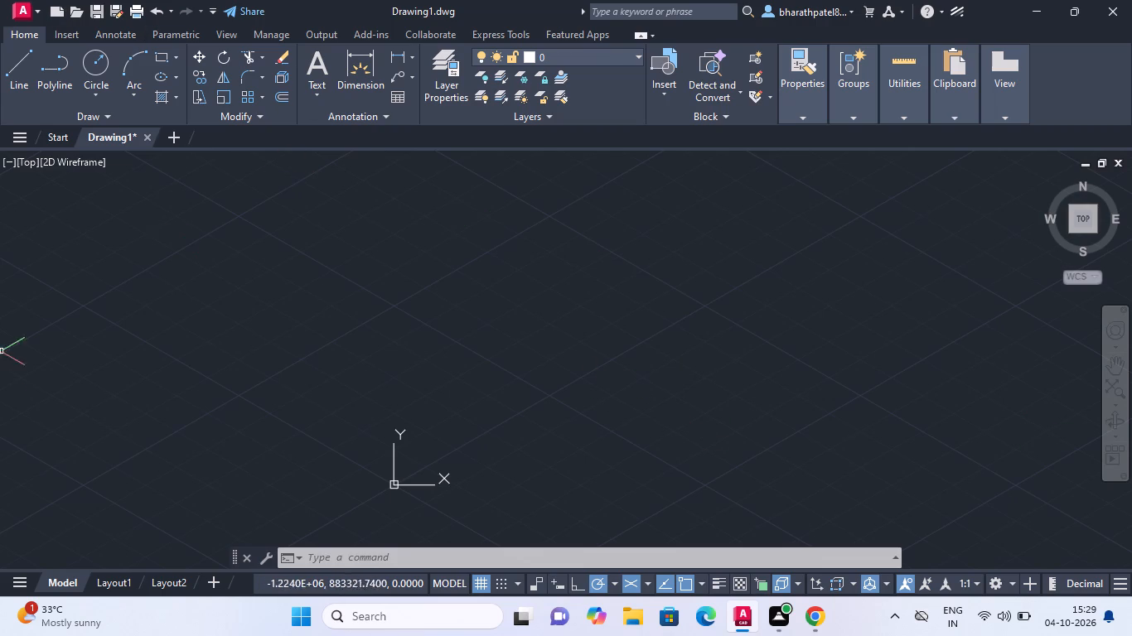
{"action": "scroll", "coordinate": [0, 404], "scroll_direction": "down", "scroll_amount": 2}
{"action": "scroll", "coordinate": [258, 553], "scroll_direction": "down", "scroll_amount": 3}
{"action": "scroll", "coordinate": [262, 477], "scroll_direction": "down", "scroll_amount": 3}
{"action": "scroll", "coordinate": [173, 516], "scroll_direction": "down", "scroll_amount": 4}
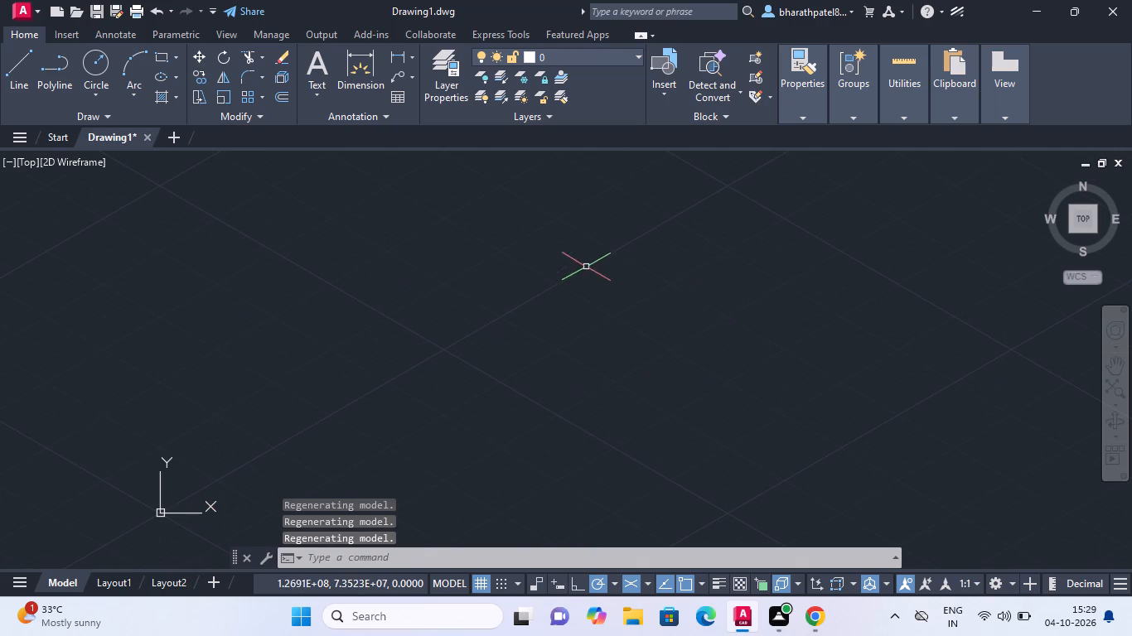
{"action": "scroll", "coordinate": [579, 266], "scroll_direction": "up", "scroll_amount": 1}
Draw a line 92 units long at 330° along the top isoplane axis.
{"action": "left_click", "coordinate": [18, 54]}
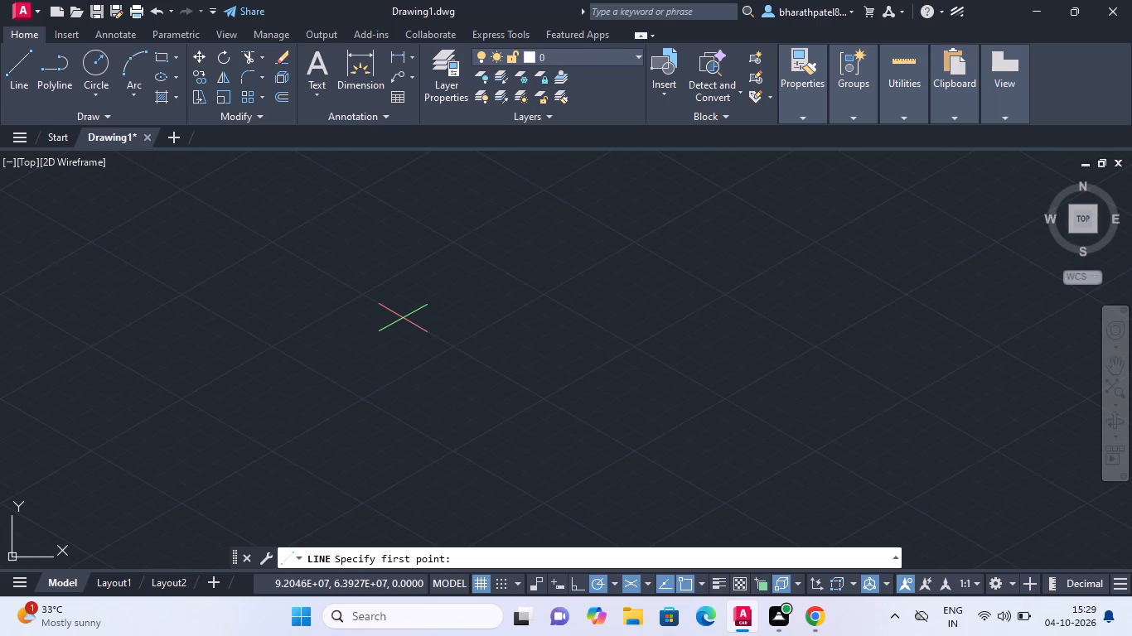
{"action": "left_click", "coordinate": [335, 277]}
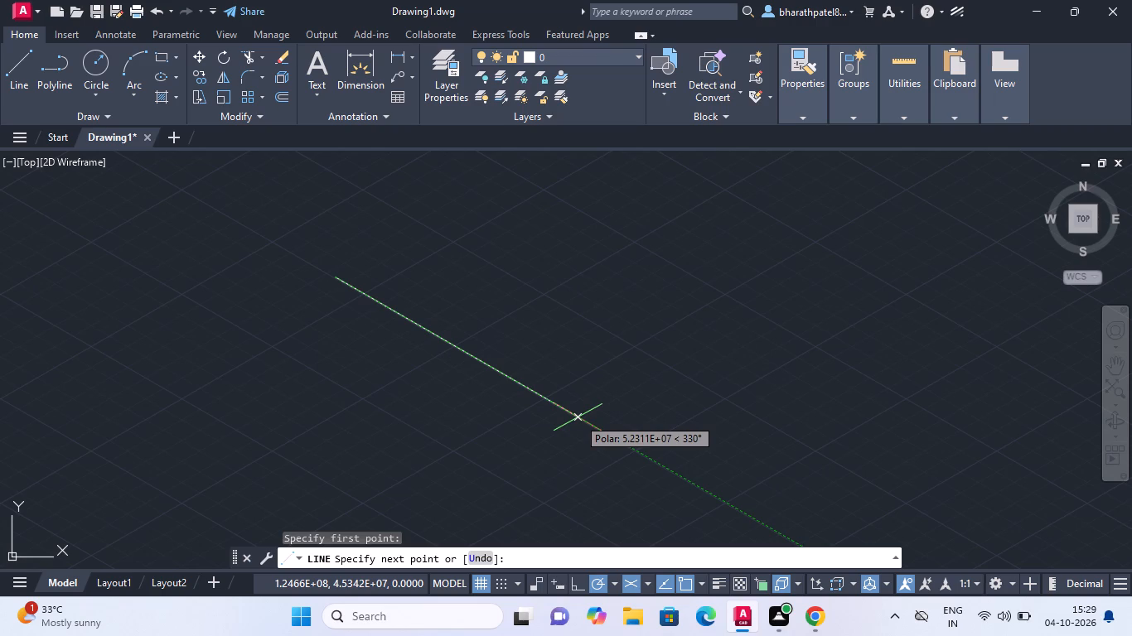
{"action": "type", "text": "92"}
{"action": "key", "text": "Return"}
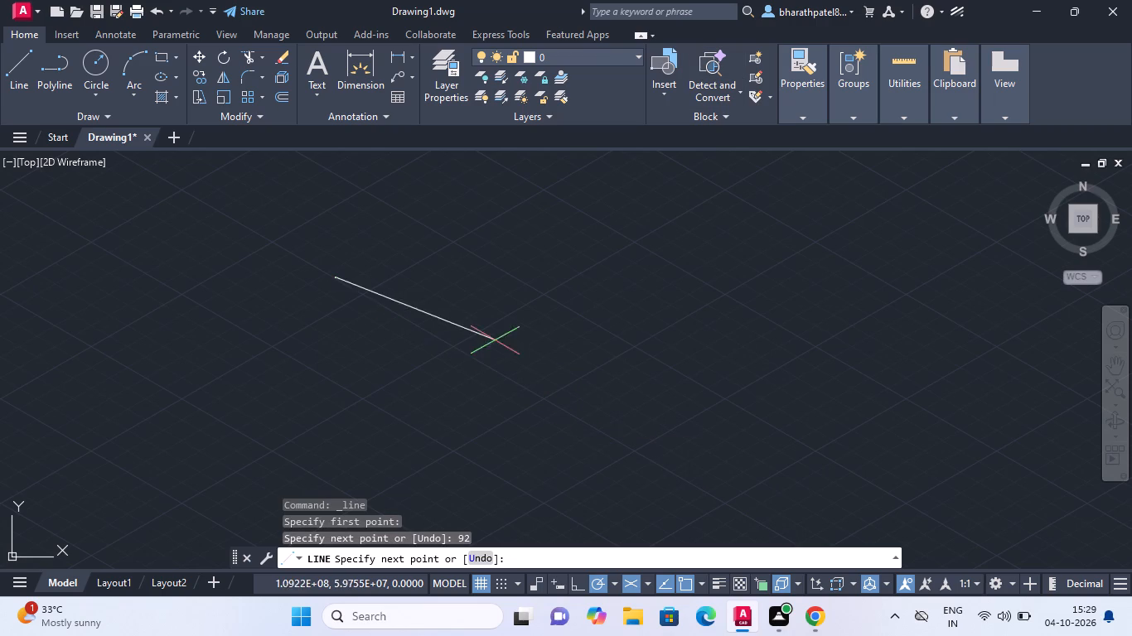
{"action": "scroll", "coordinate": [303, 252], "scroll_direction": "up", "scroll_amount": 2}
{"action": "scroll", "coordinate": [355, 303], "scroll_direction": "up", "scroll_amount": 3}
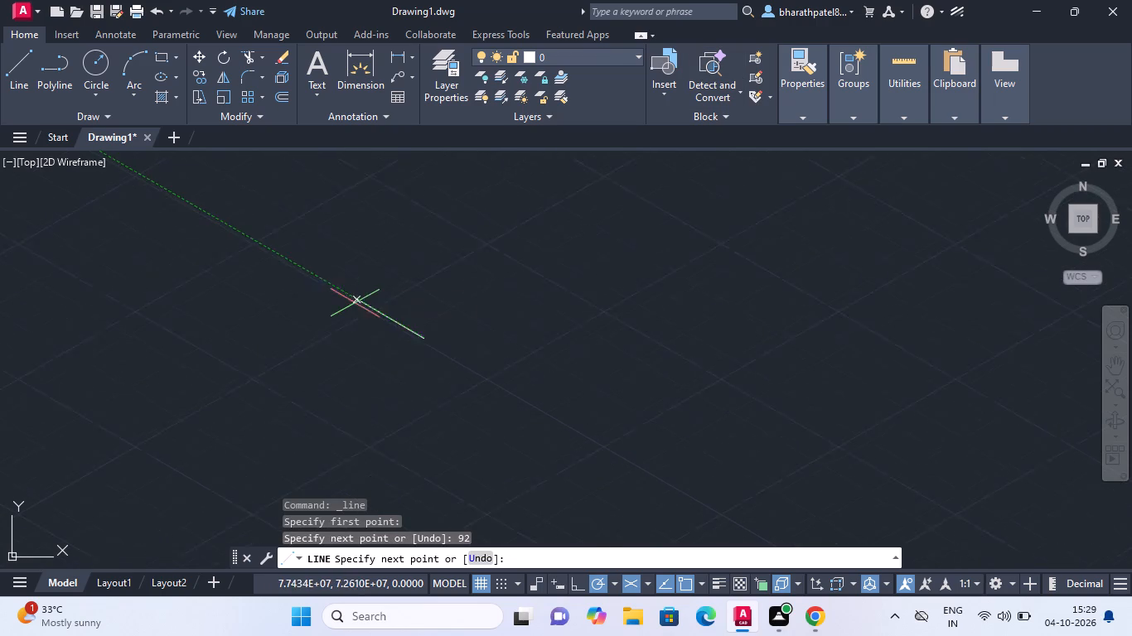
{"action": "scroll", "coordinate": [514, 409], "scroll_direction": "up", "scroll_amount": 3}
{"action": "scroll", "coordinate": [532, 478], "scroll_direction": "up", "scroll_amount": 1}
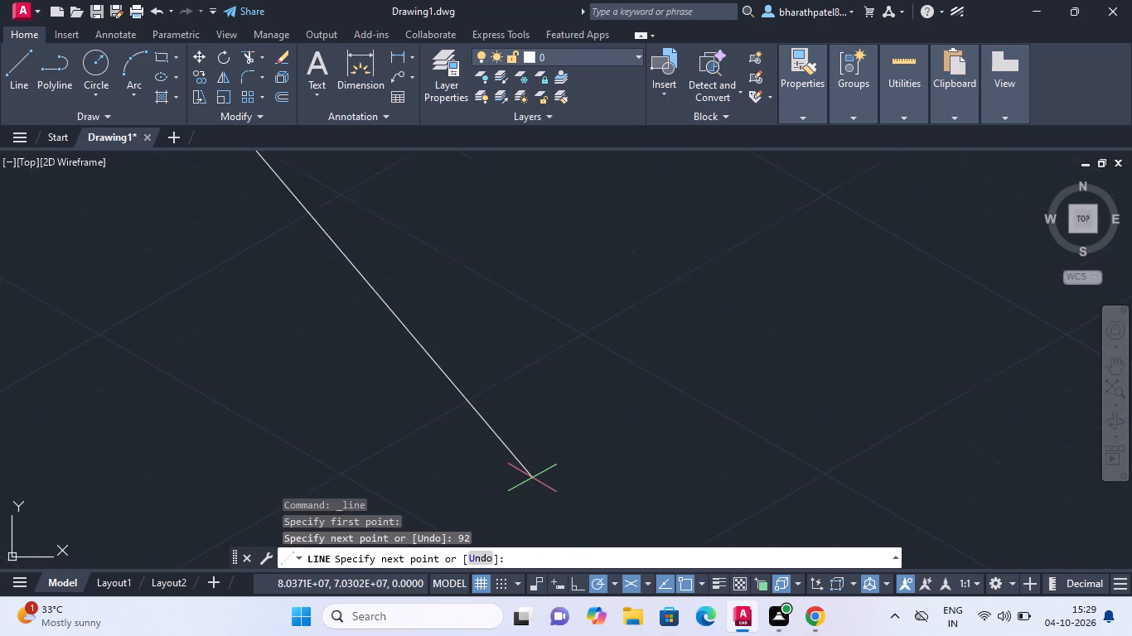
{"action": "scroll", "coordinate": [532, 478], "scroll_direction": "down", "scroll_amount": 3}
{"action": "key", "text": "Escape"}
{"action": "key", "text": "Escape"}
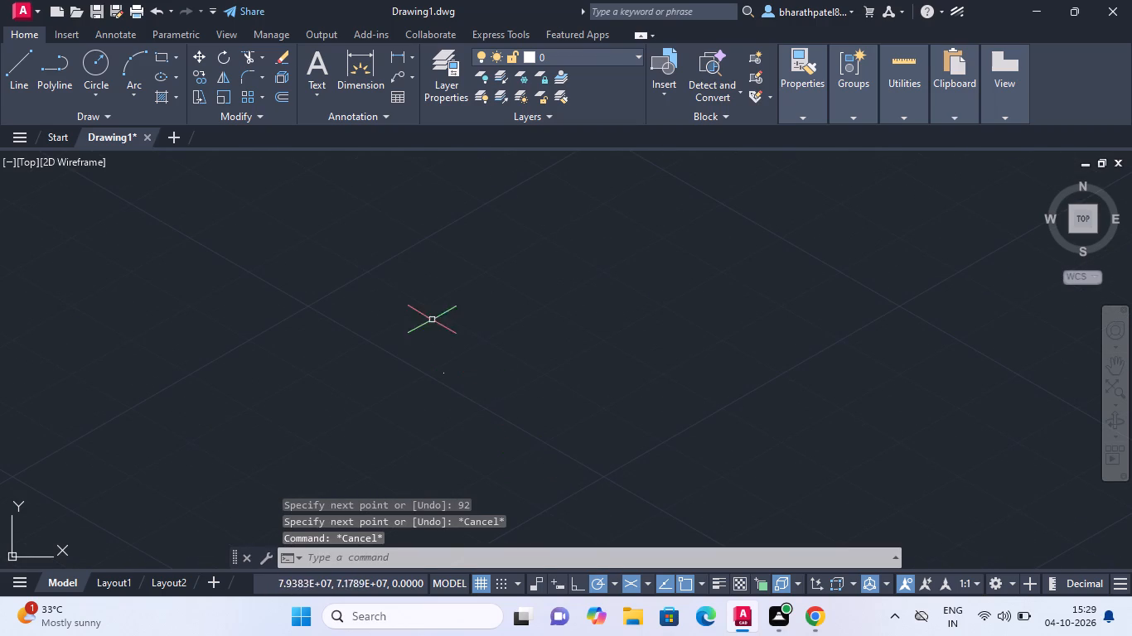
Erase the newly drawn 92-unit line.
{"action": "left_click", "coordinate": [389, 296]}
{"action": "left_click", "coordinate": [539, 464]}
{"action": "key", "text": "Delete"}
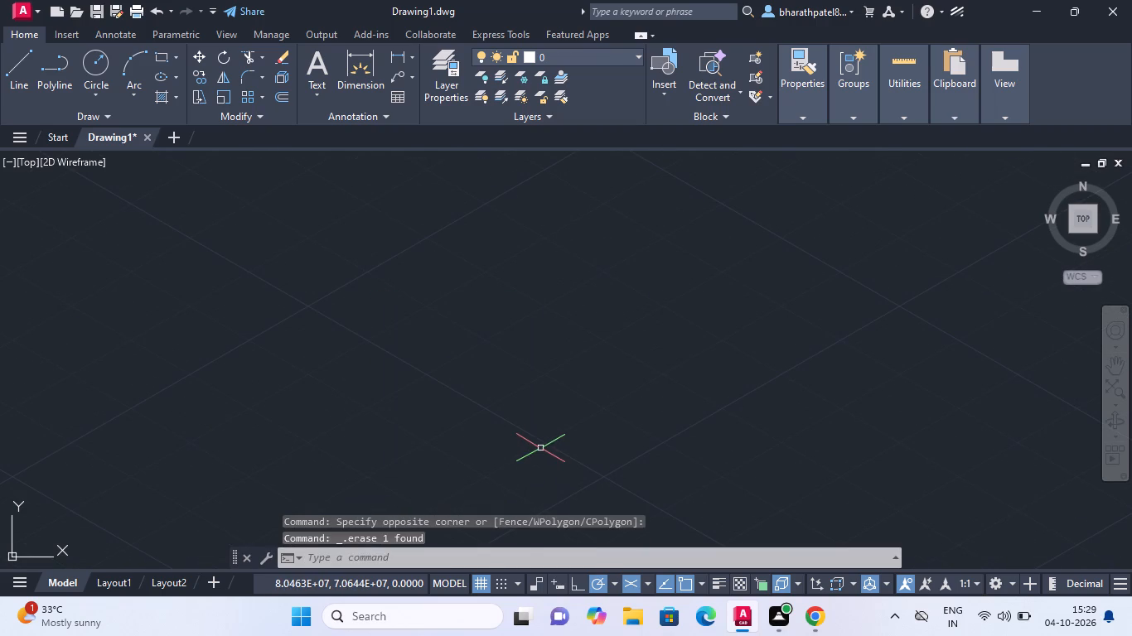
Run the LOGFILEON command.
{"action": "left_click", "coordinate": [489, 557]}
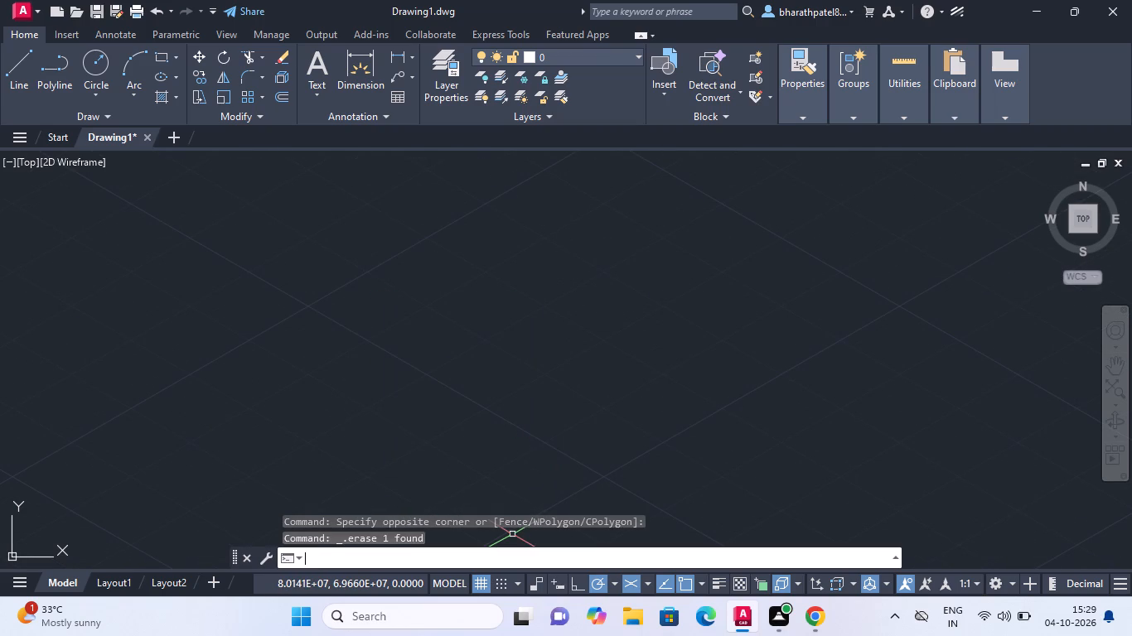
{"action": "type", "text": "lo"}
{"action": "key", "text": "g"}
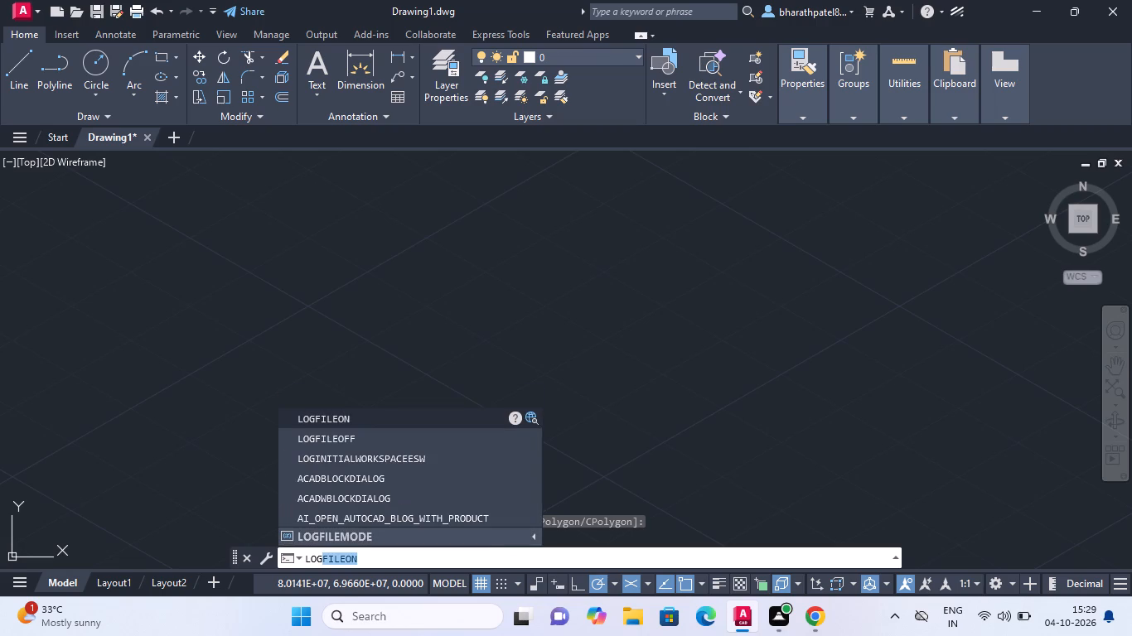
{"action": "key", "text": "Return"}
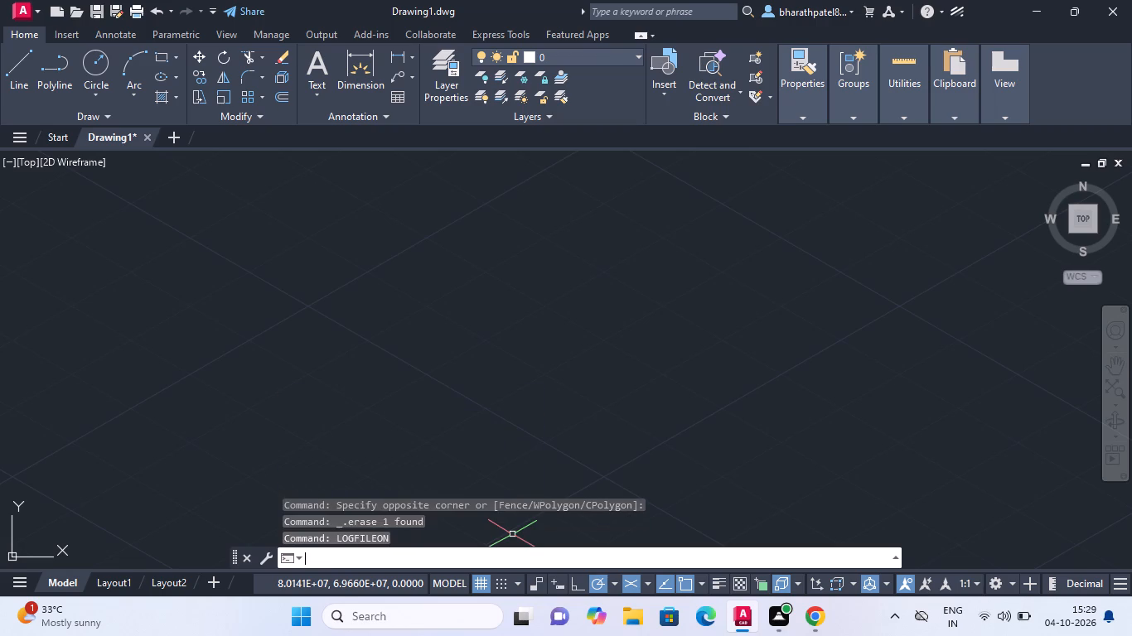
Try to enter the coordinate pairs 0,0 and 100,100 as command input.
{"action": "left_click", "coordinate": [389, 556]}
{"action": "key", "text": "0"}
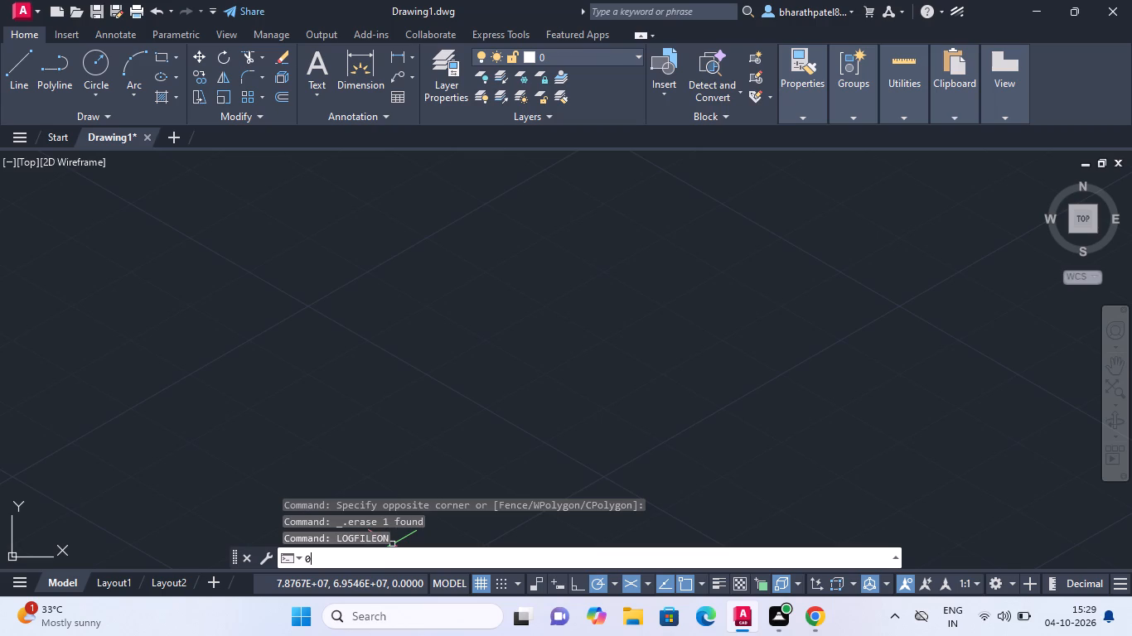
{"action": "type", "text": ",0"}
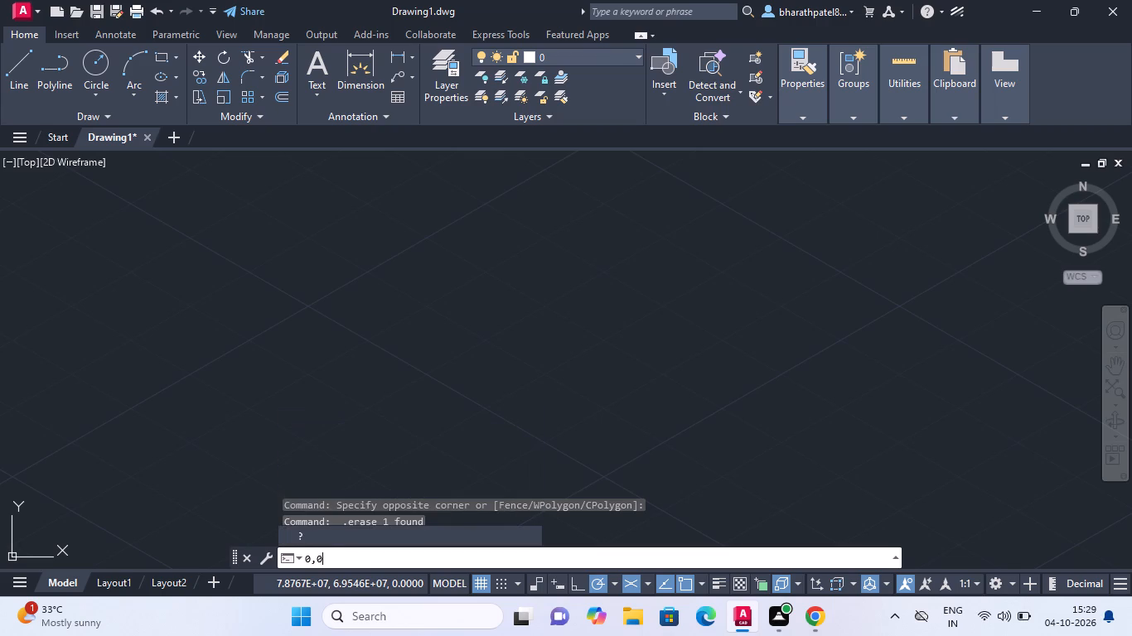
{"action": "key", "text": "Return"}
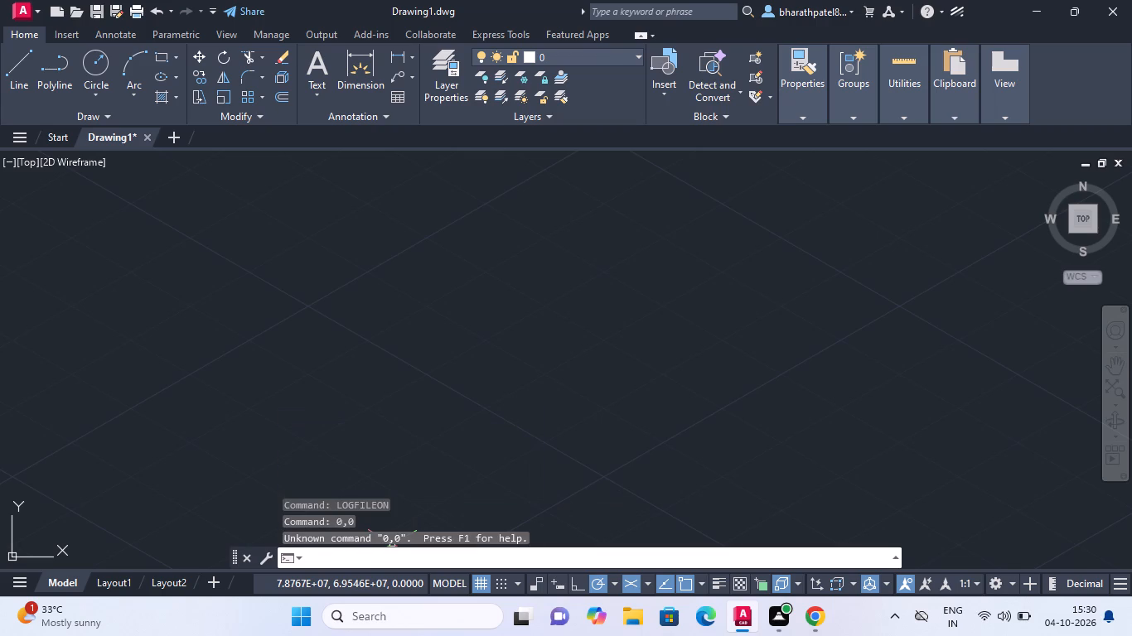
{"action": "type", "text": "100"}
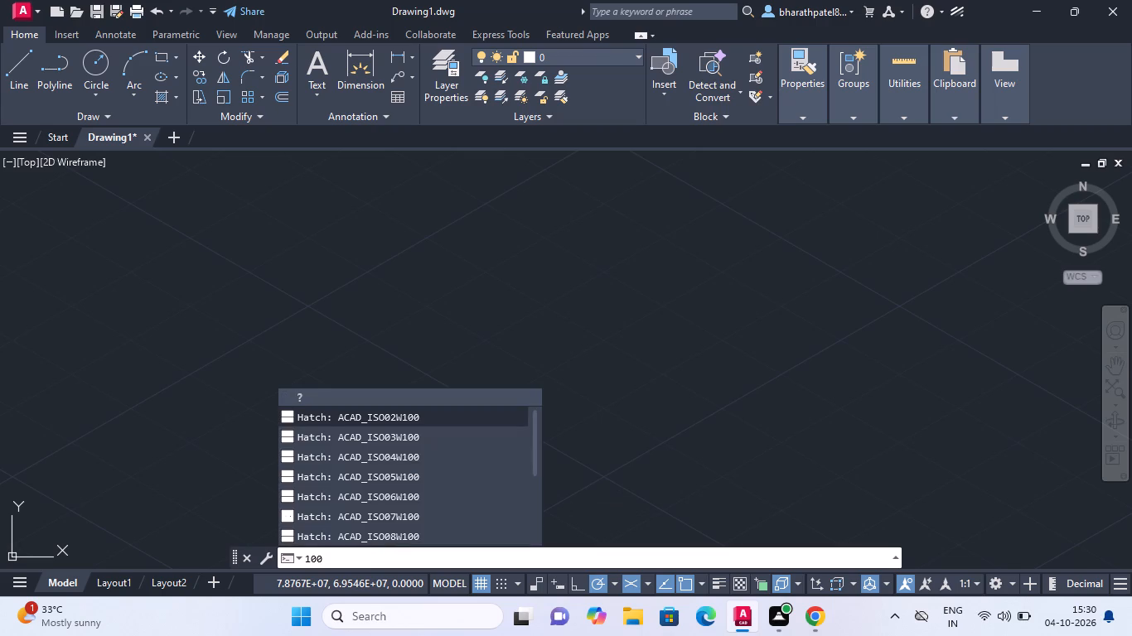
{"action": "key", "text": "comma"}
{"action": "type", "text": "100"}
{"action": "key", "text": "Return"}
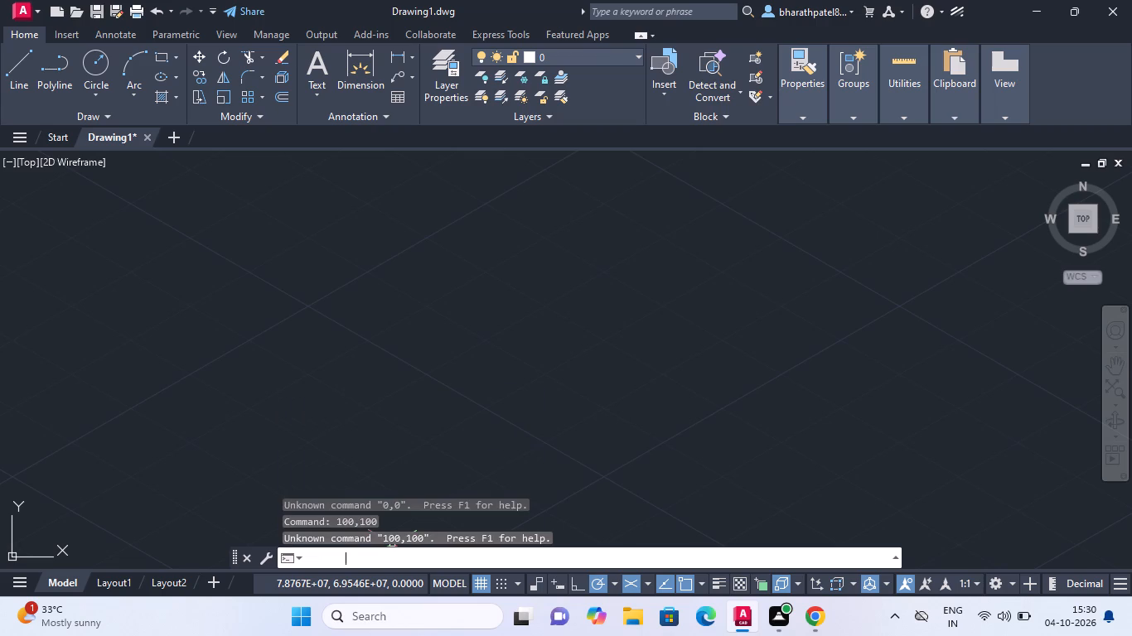
Draw a 92-unit line at 330° along the top isoplane axis.
{"action": "scroll", "coordinate": [237, 388], "scroll_direction": "down", "scroll_amount": 4}
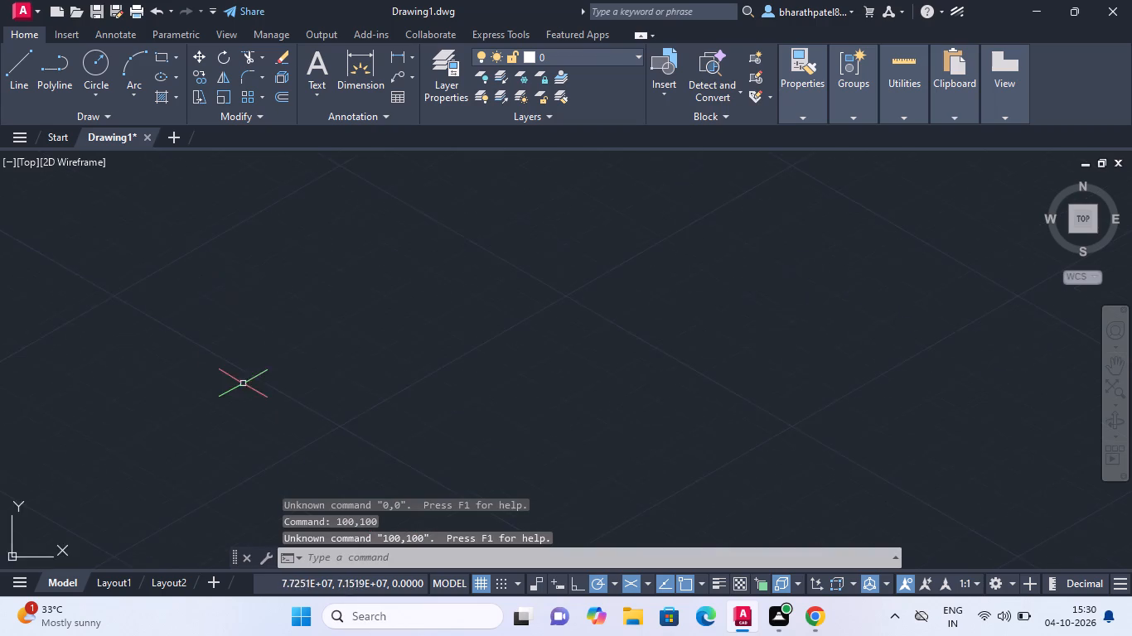
{"action": "scroll", "coordinate": [241, 382], "scroll_direction": "down", "scroll_amount": 5}
{"action": "scroll", "coordinate": [201, 417], "scroll_direction": "up", "scroll_amount": 3}
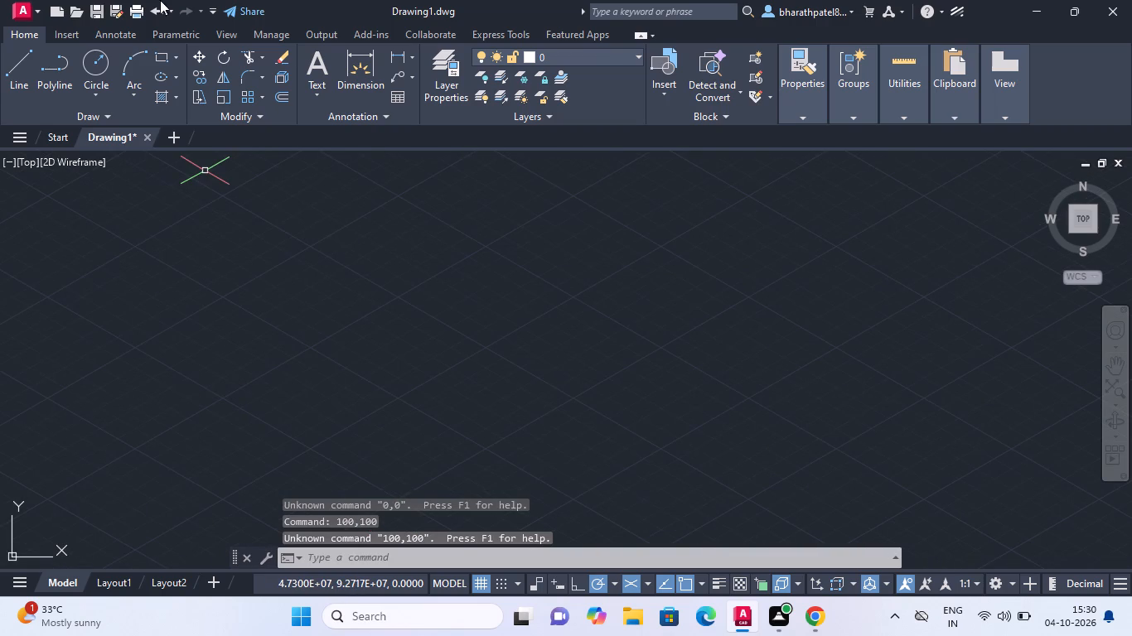
{"action": "left_click", "coordinate": [22, 56]}
{"action": "left_click", "coordinate": [236, 300]}
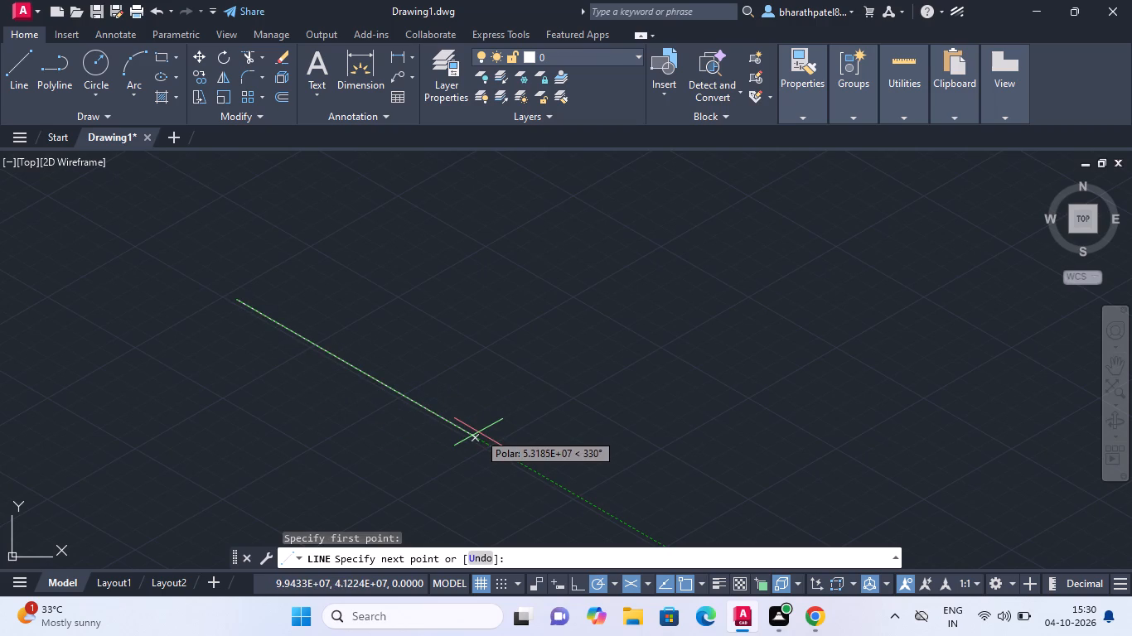
{"action": "key", "text": "9"}
{"action": "key", "text": "2"}
{"action": "key", "text": "Return"}
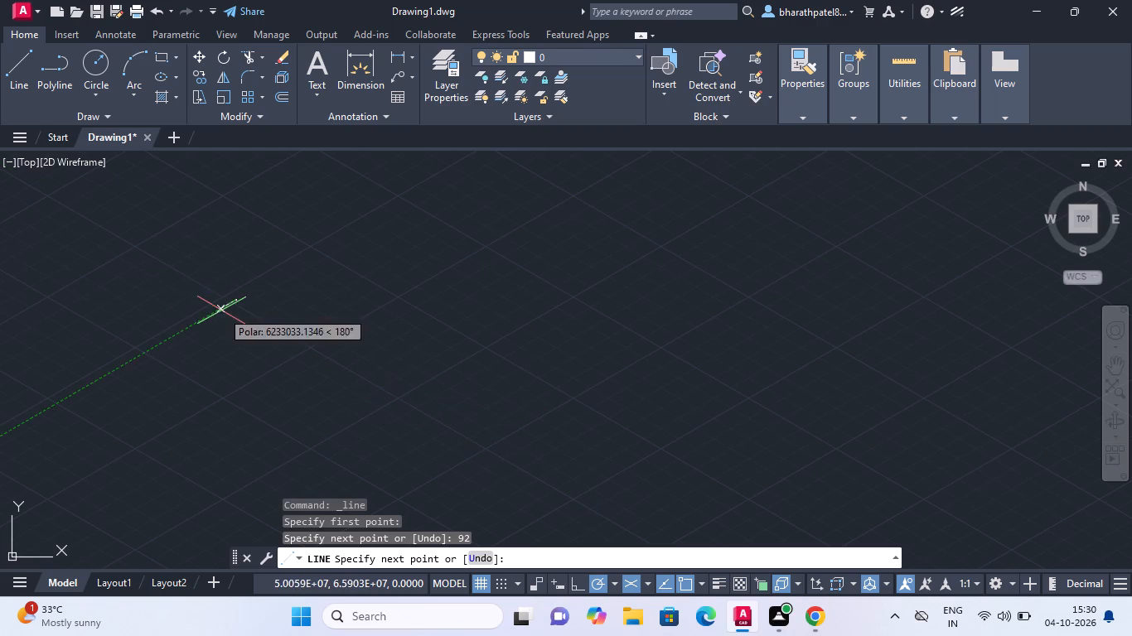
{"action": "scroll", "coordinate": [225, 310], "scroll_direction": "up", "scroll_amount": 4}
{"action": "scroll", "coordinate": [324, 214], "scroll_direction": "up", "scroll_amount": 3}
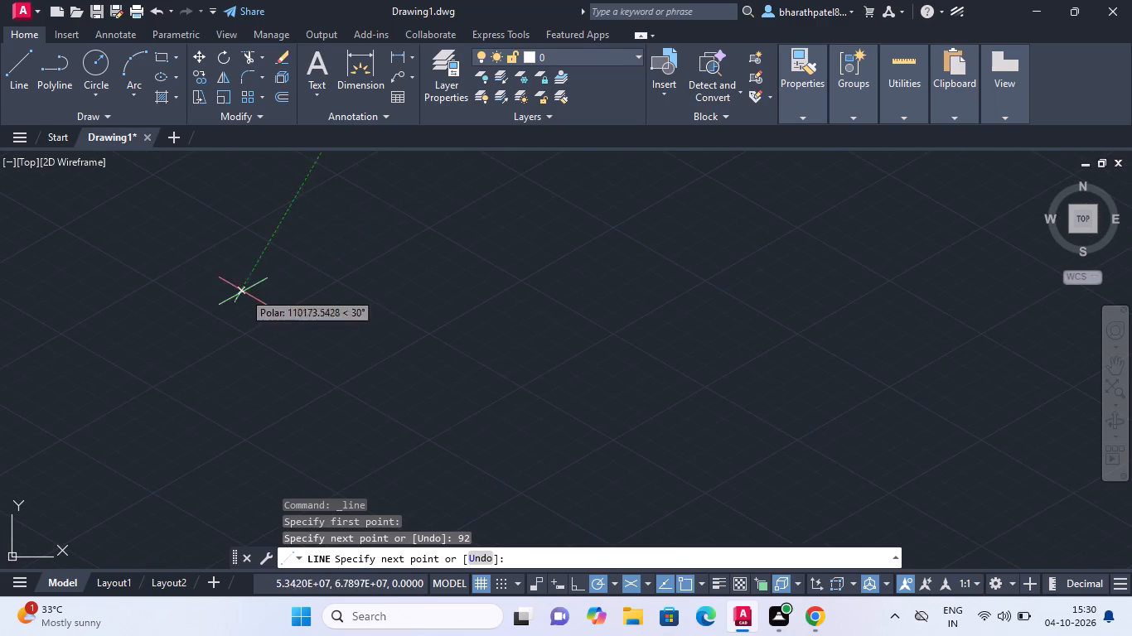
{"action": "scroll", "coordinate": [234, 294], "scroll_direction": "up", "scroll_amount": 4}
{"action": "scroll", "coordinate": [218, 378], "scroll_direction": "up", "scroll_amount": 3}
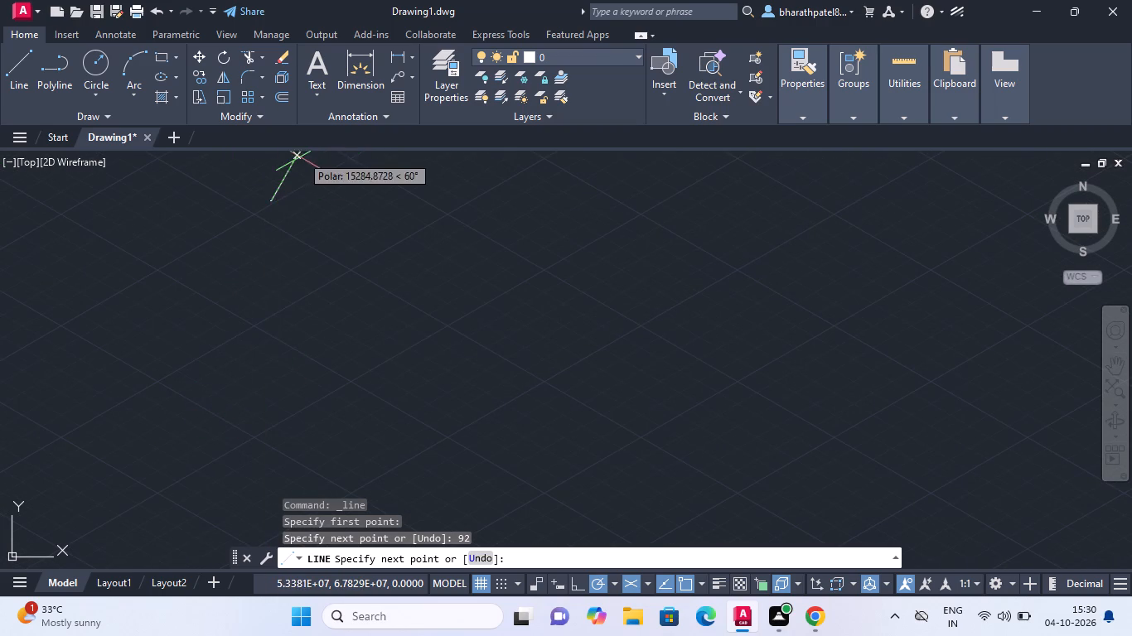
{"action": "scroll", "coordinate": [298, 160], "scroll_direction": "up", "scroll_amount": 3}
{"action": "scroll", "coordinate": [185, 325], "scroll_direction": "up", "scroll_amount": 3}
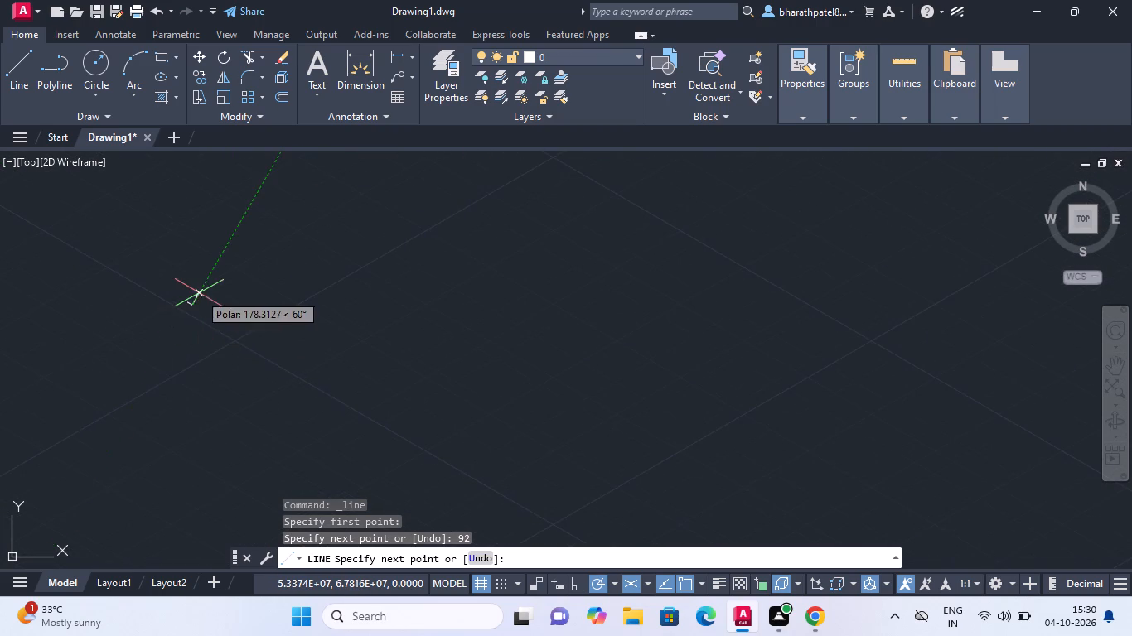
{"action": "scroll", "coordinate": [199, 293], "scroll_direction": "up", "scroll_amount": 10}
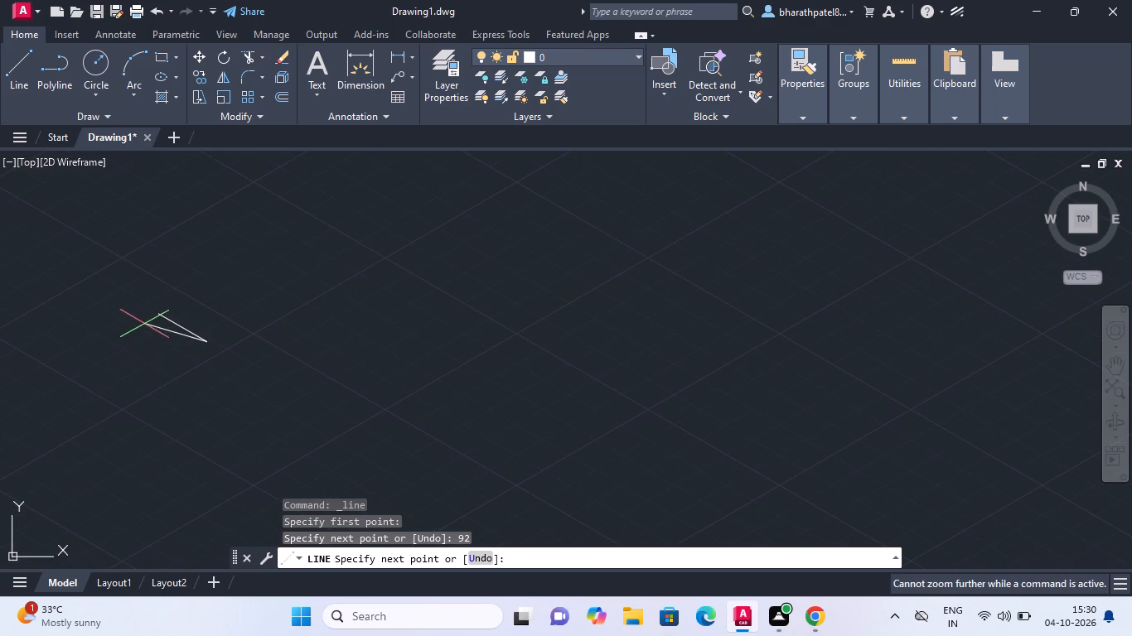
{"action": "scroll", "coordinate": [203, 326], "scroll_direction": "up", "scroll_amount": 6}
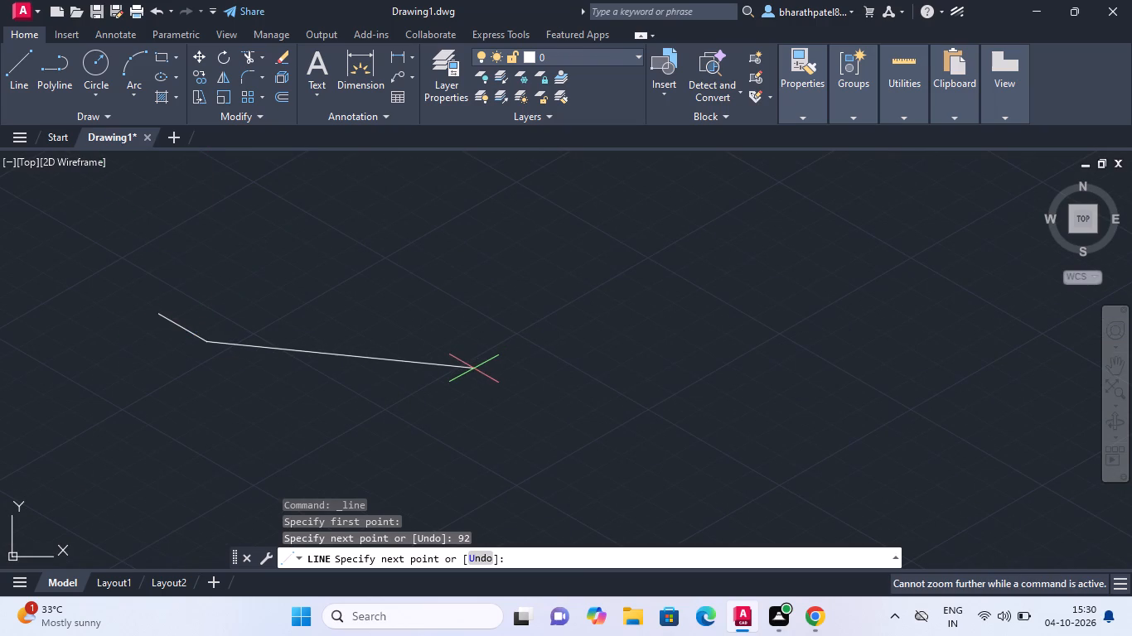
{"action": "key", "text": "Escape"}
Draw an 80-unit line at 30° from the lower end of the 92-unit line.
{"action": "scroll", "coordinate": [89, 266], "scroll_direction": "up", "scroll_amount": 3}
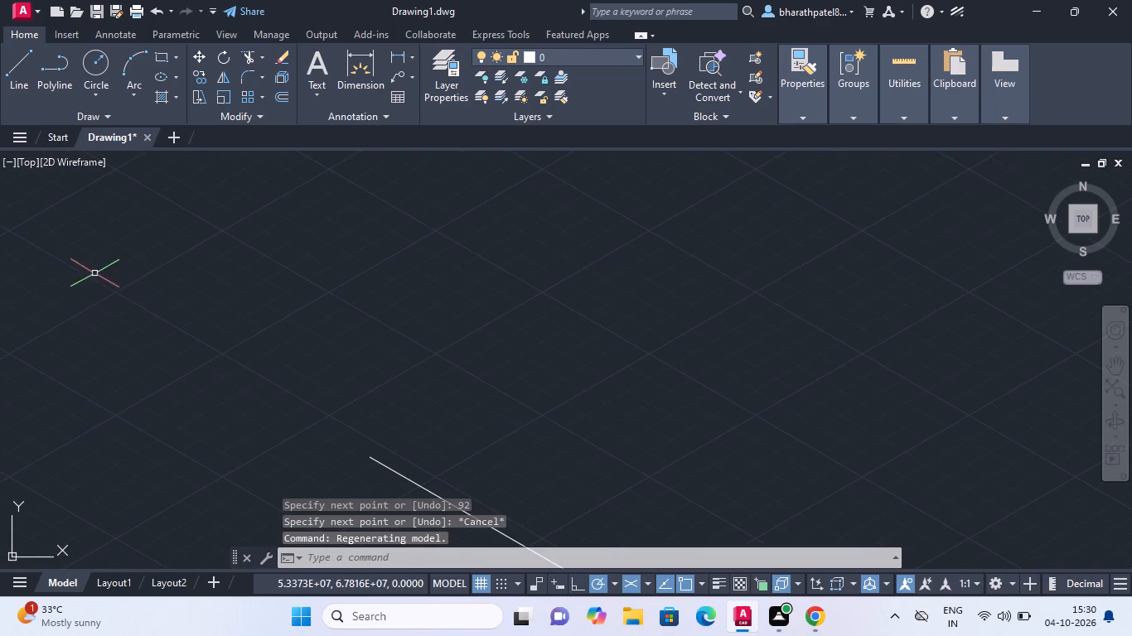
{"action": "scroll", "coordinate": [162, 295], "scroll_direction": "down", "scroll_amount": 2}
{"action": "scroll", "coordinate": [272, 393], "scroll_direction": "up", "scroll_amount": 1}
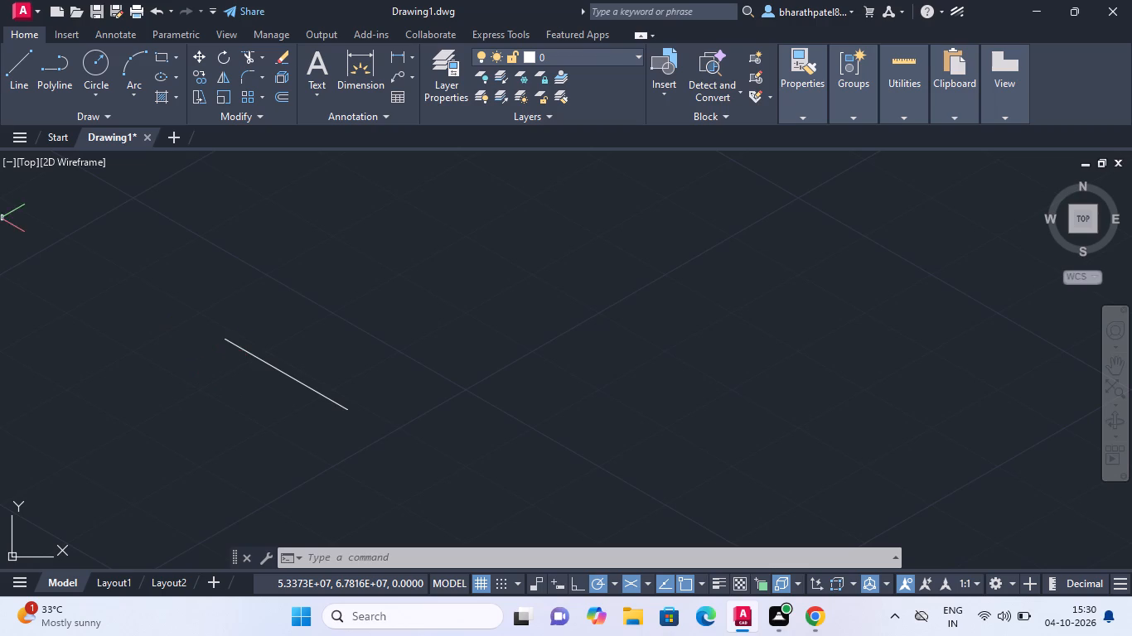
{"action": "left_click", "coordinate": [19, 75]}
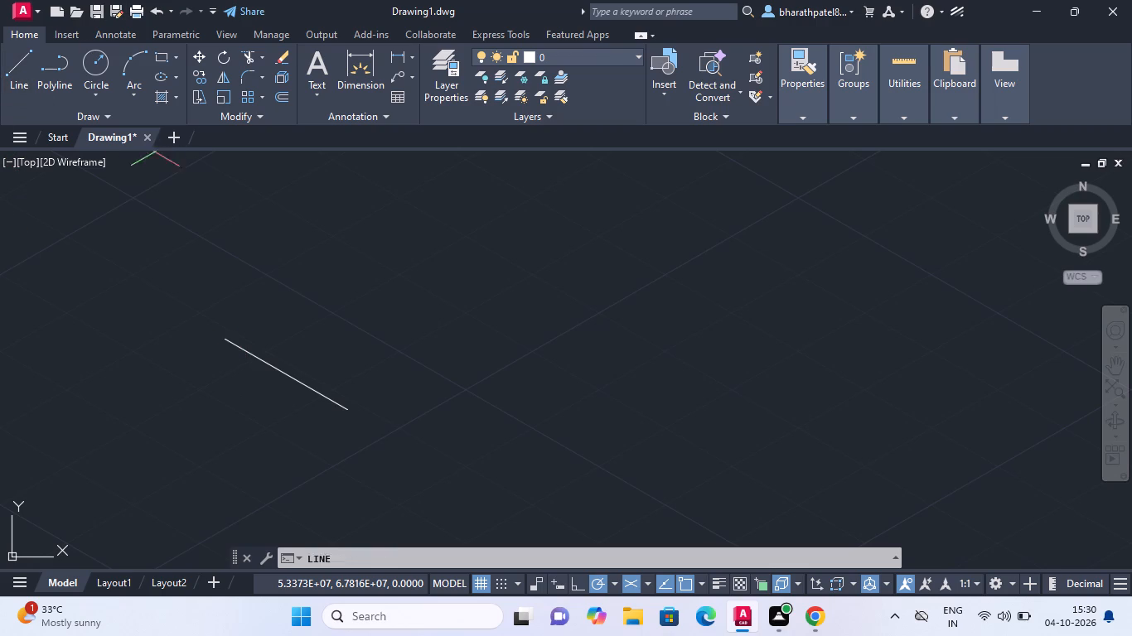
{"action": "left_click", "coordinate": [345, 408]}
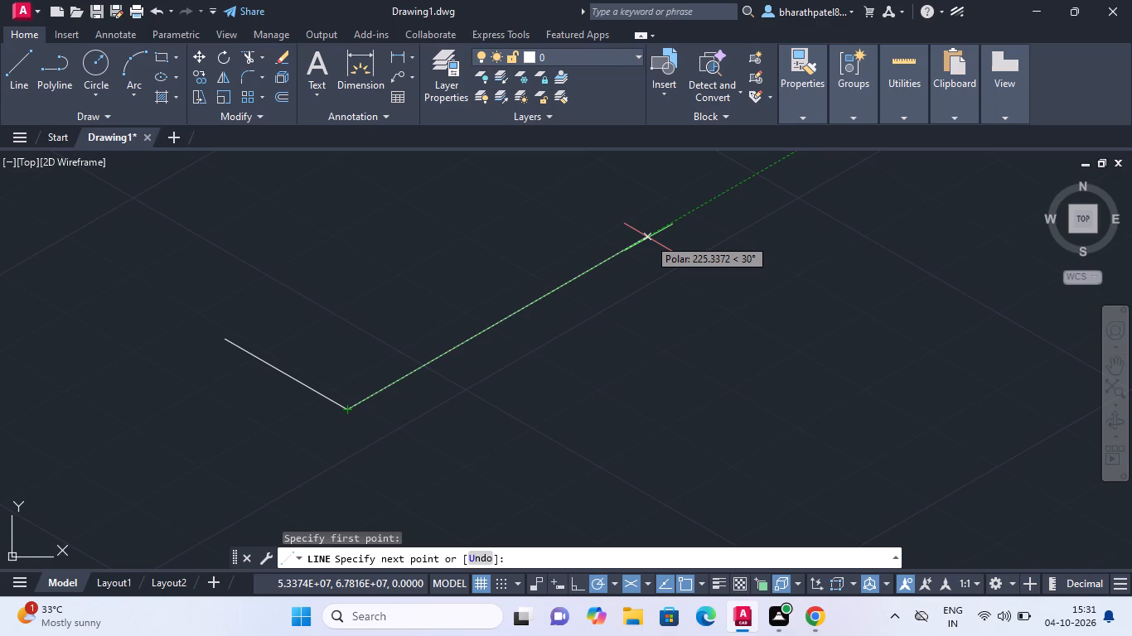
{"action": "key", "text": "8"}
{"action": "key", "text": "0"}
{"action": "key", "text": "Return"}
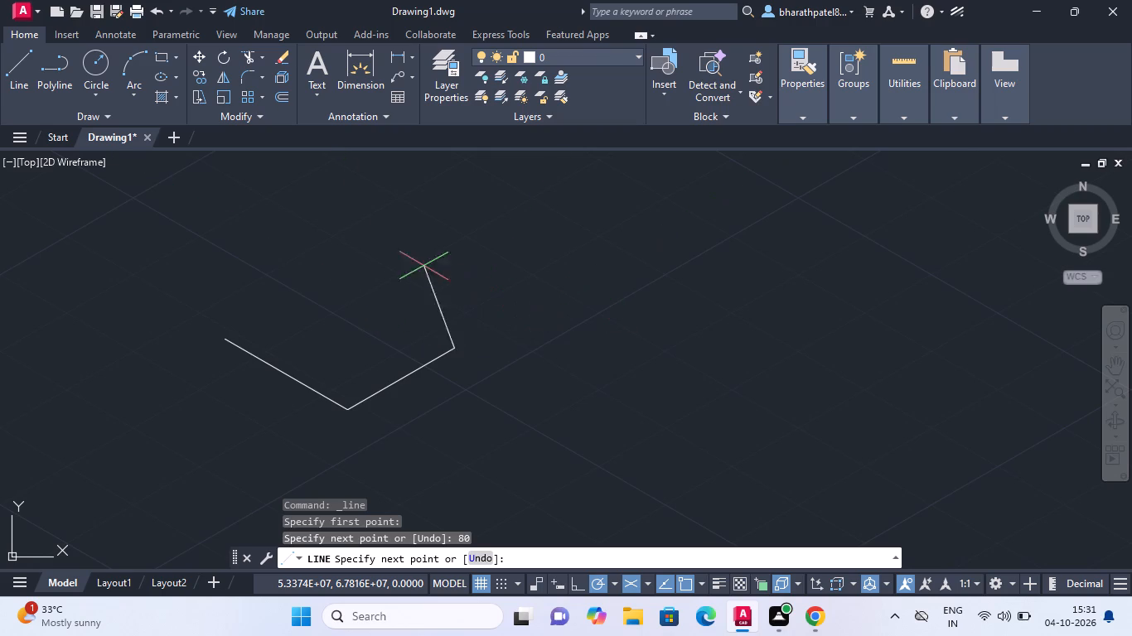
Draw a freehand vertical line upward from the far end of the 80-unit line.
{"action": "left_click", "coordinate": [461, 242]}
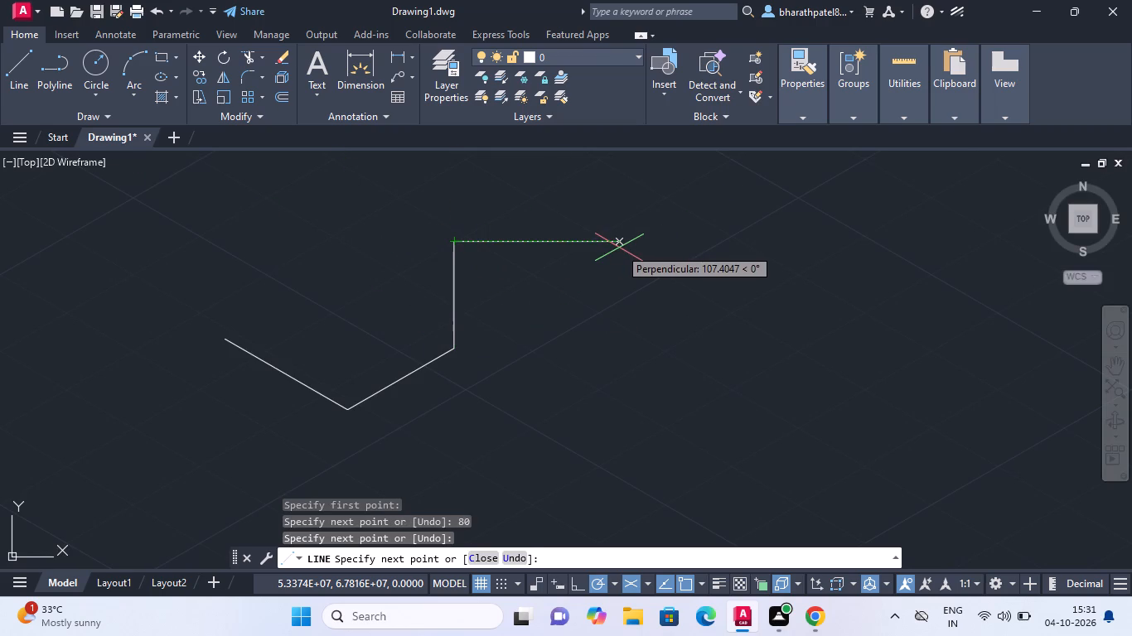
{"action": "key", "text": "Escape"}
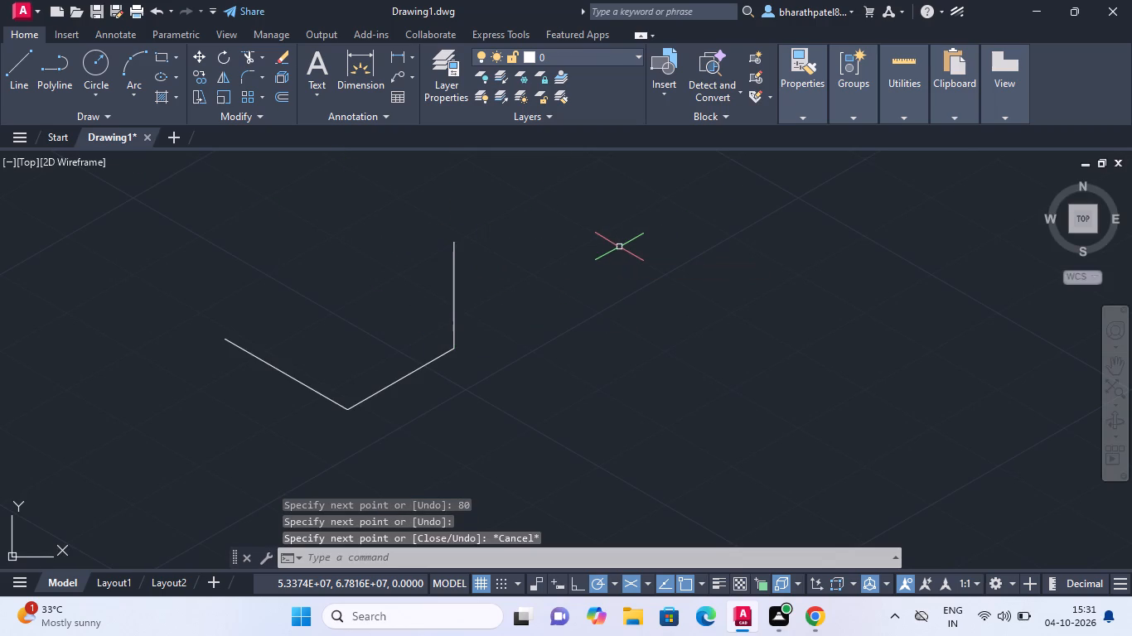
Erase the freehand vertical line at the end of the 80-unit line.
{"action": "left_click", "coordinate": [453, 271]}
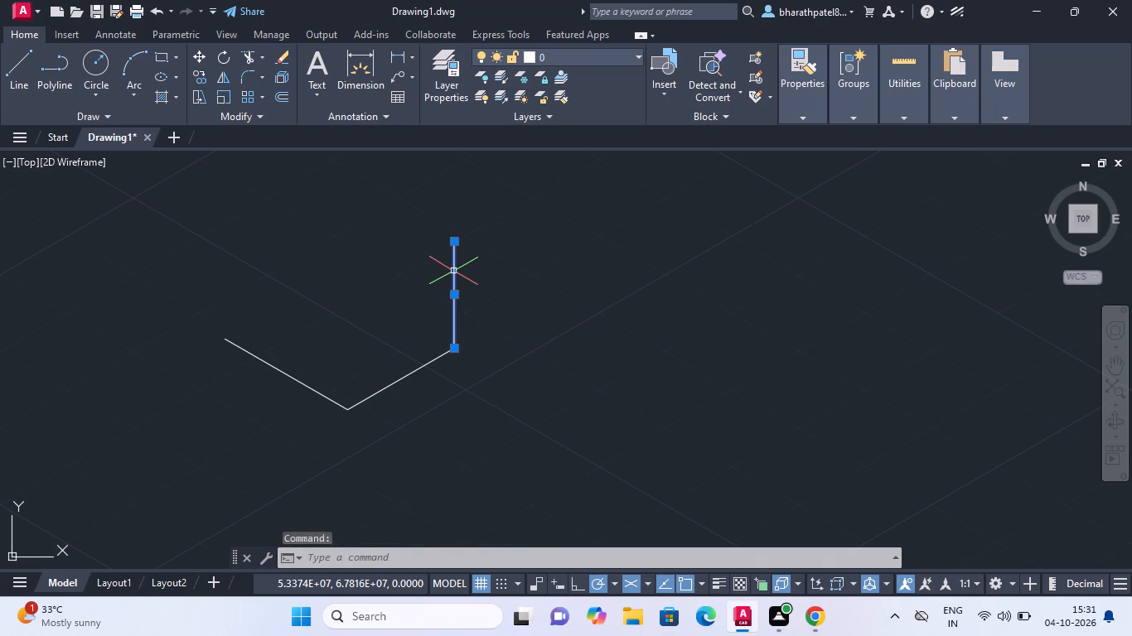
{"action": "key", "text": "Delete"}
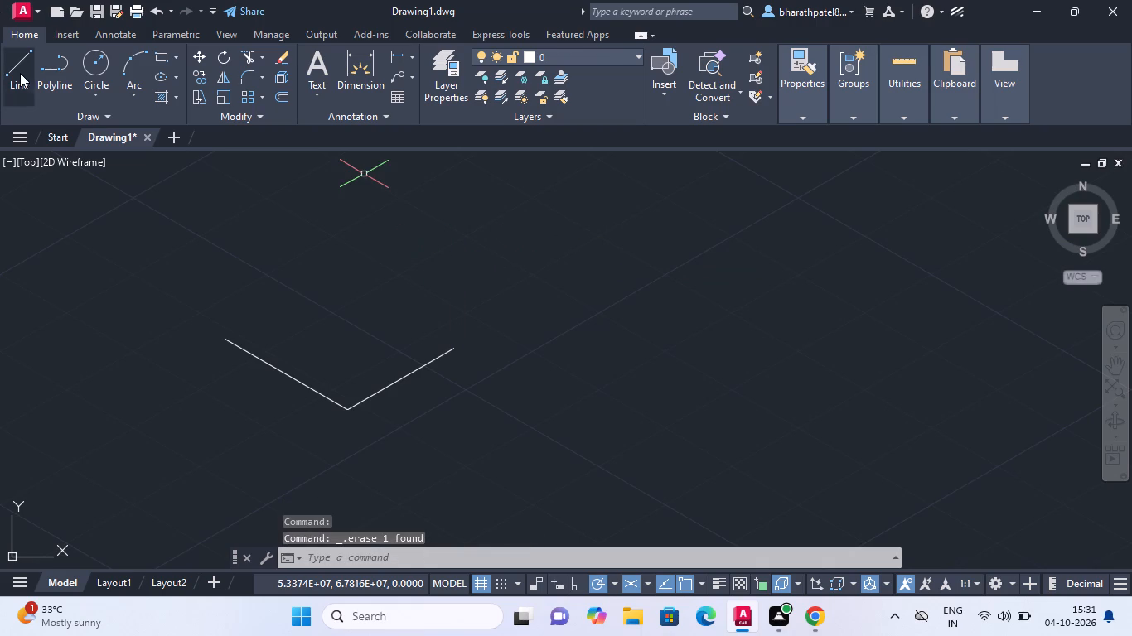
Draw an 18-unit vertical line at 90° upward from the far end of the 80-unit line.
{"action": "left_click", "coordinate": [25, 65]}
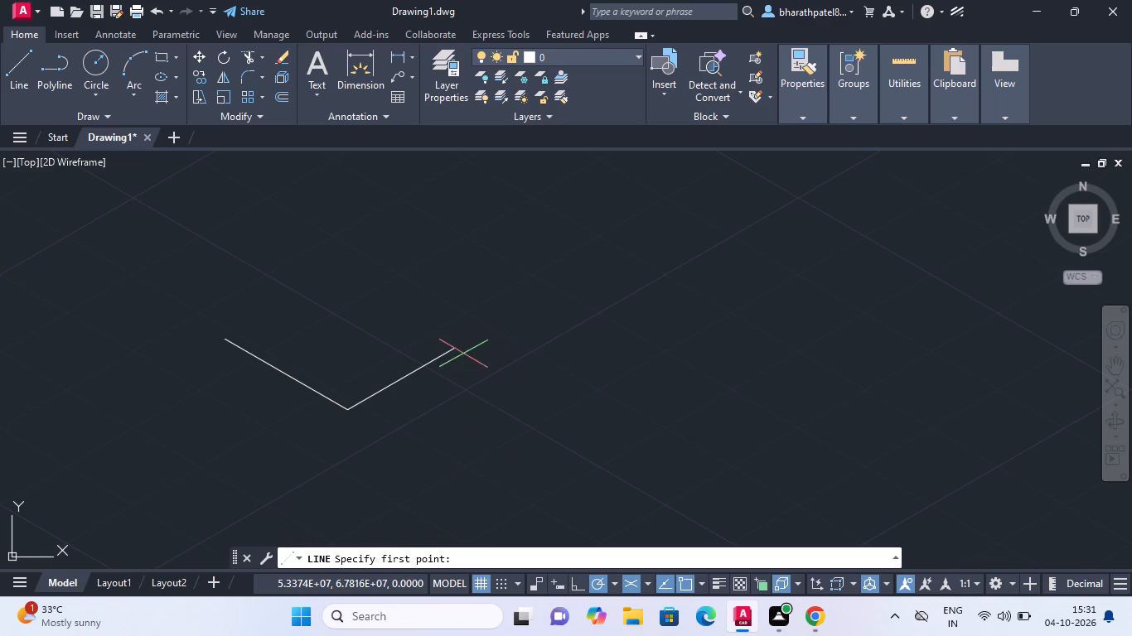
{"action": "double_click", "coordinate": [456, 350]}
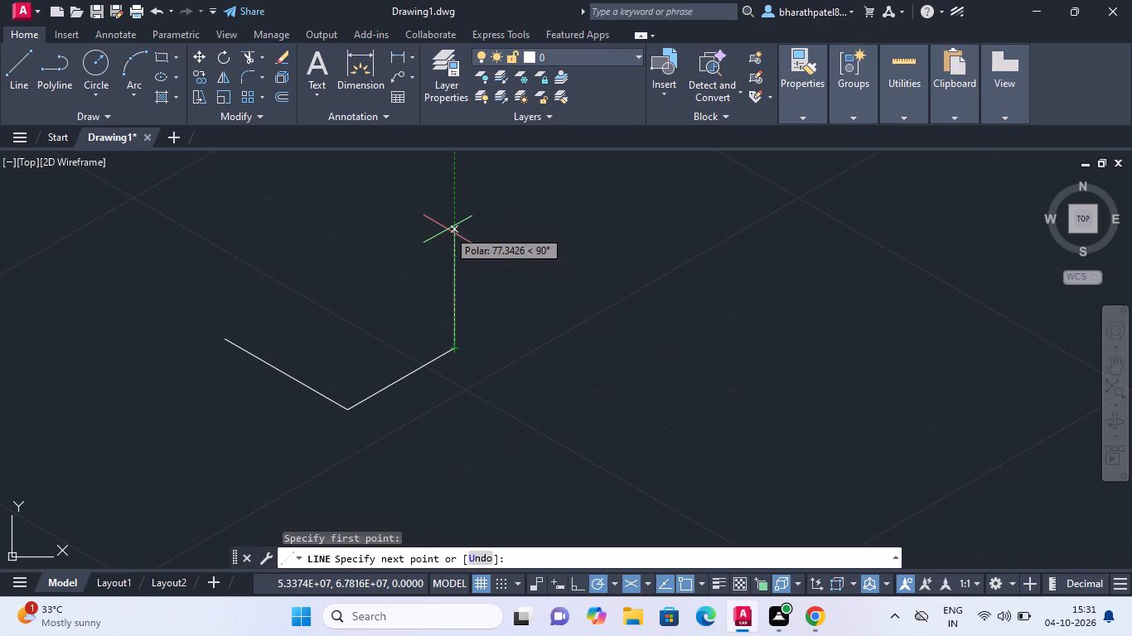
{"action": "type", "text": "18"}
{"action": "key", "text": "Return"}
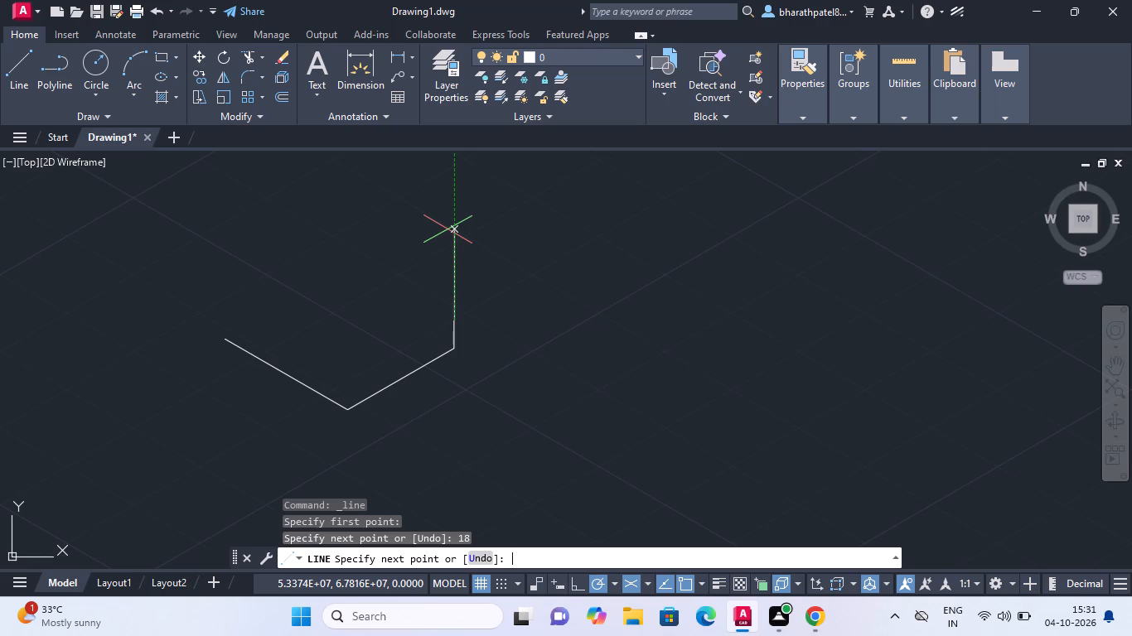
{"action": "key", "text": "Escape"}
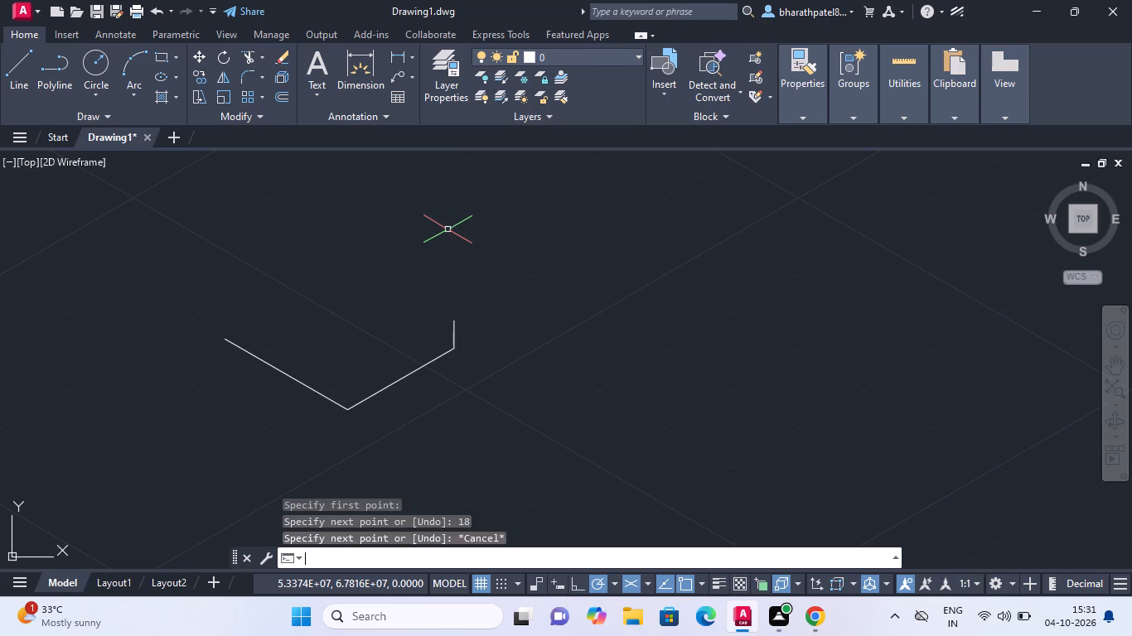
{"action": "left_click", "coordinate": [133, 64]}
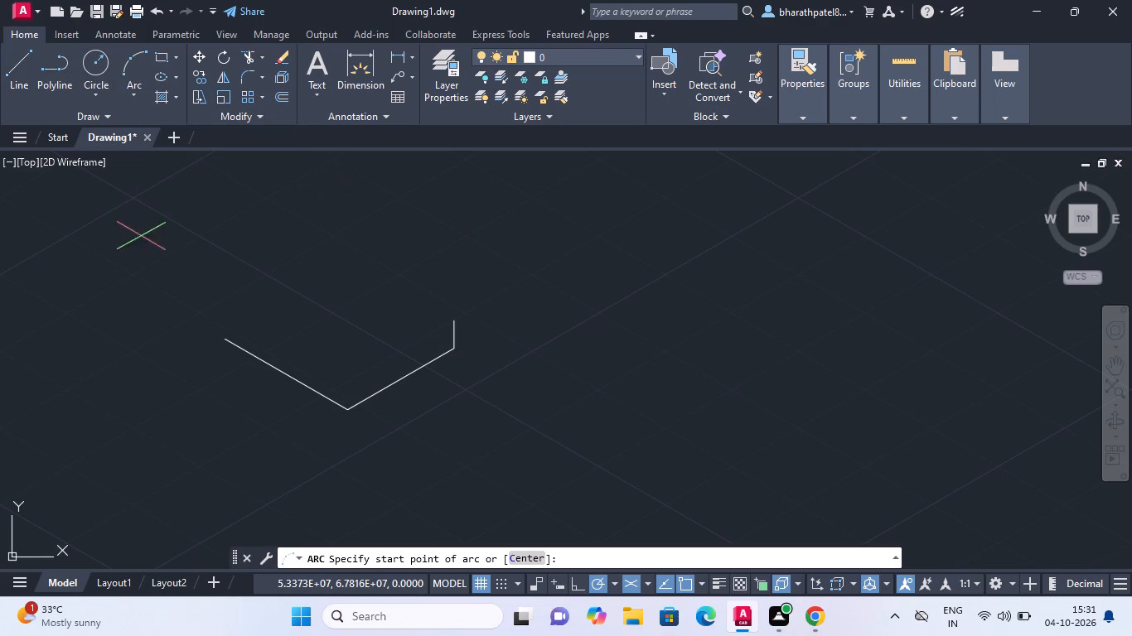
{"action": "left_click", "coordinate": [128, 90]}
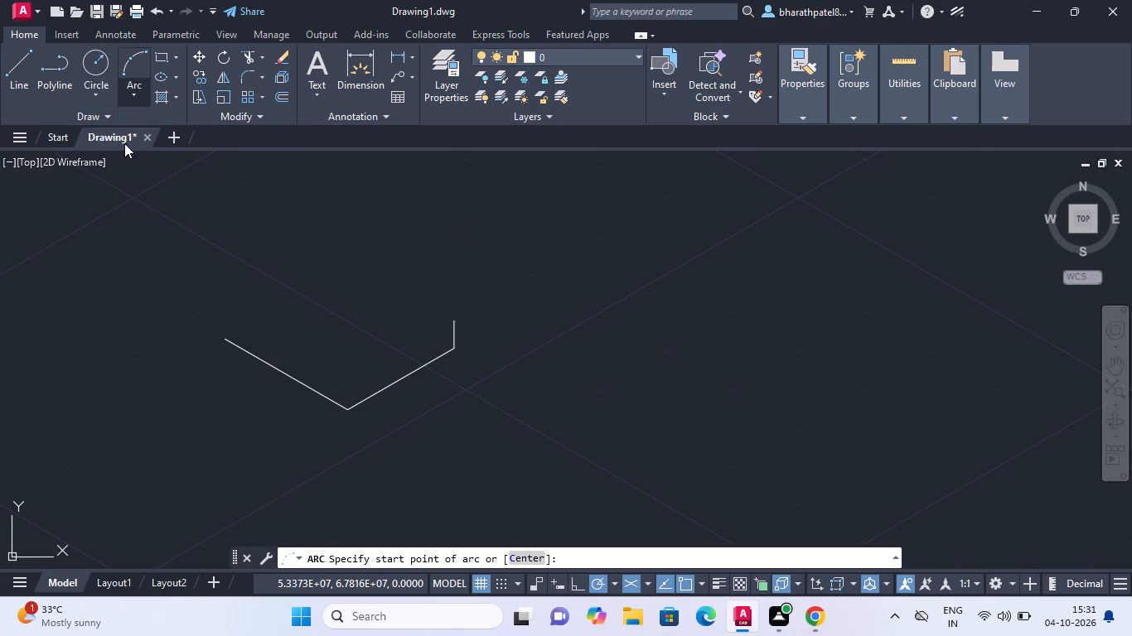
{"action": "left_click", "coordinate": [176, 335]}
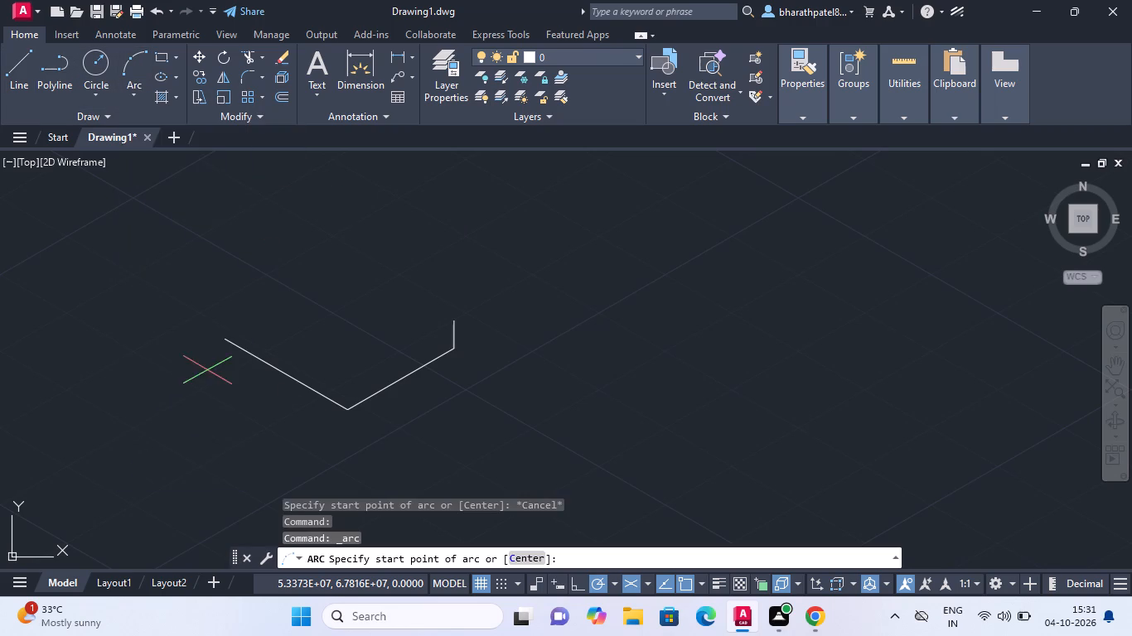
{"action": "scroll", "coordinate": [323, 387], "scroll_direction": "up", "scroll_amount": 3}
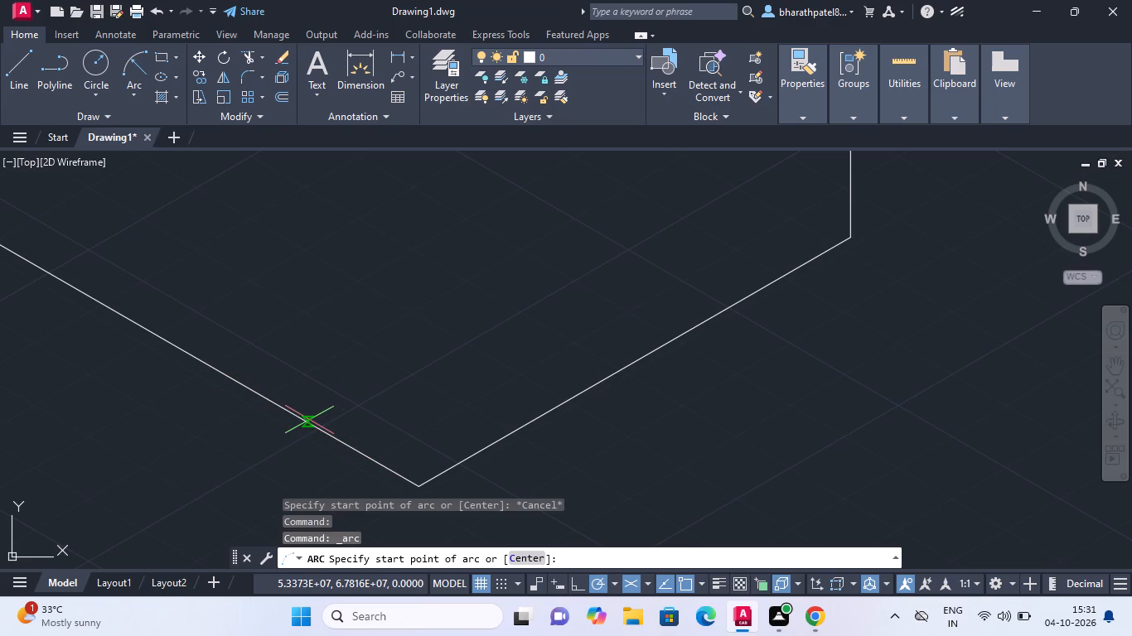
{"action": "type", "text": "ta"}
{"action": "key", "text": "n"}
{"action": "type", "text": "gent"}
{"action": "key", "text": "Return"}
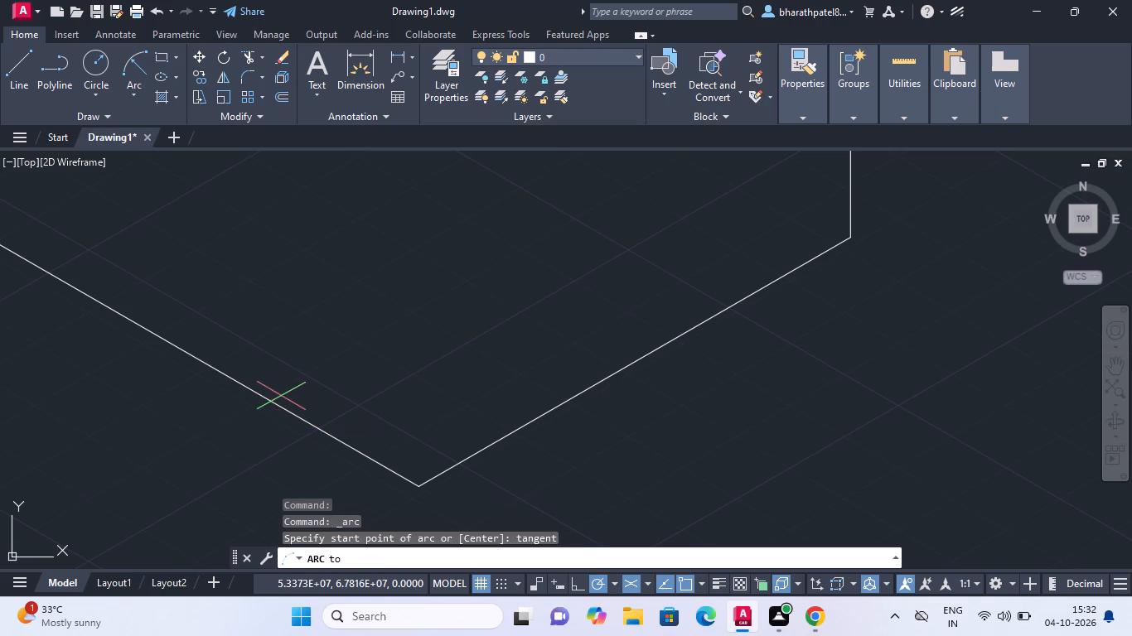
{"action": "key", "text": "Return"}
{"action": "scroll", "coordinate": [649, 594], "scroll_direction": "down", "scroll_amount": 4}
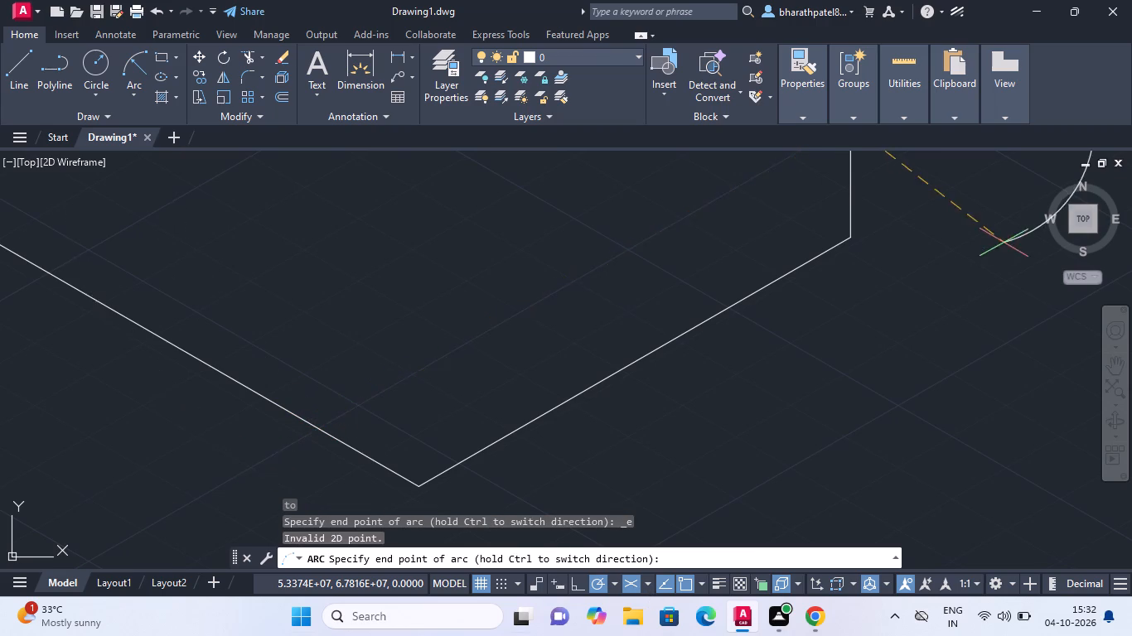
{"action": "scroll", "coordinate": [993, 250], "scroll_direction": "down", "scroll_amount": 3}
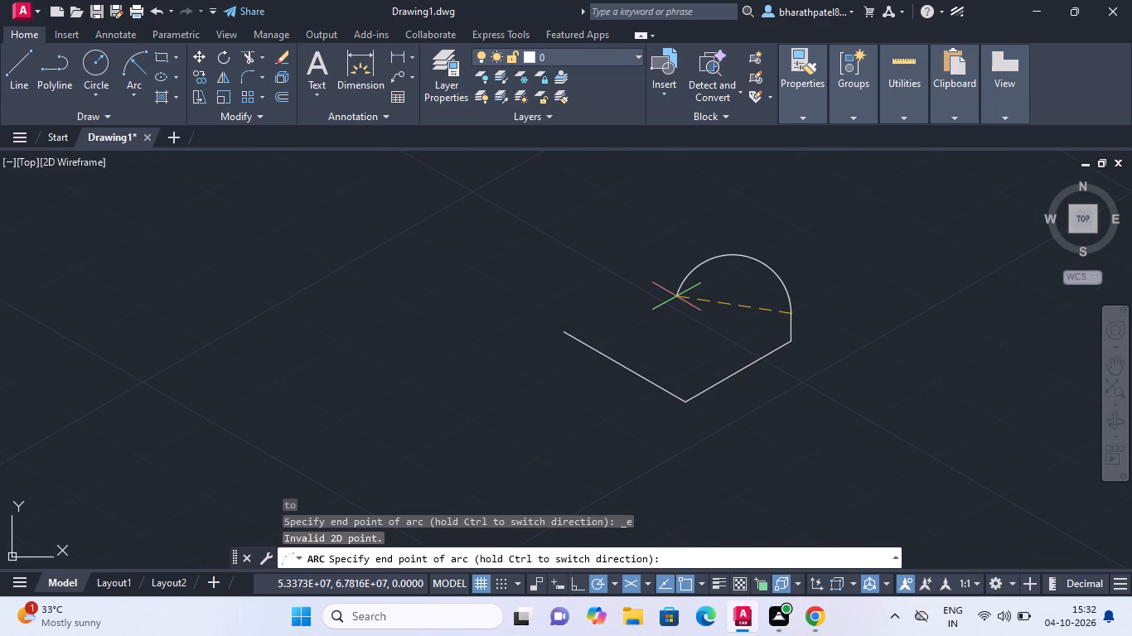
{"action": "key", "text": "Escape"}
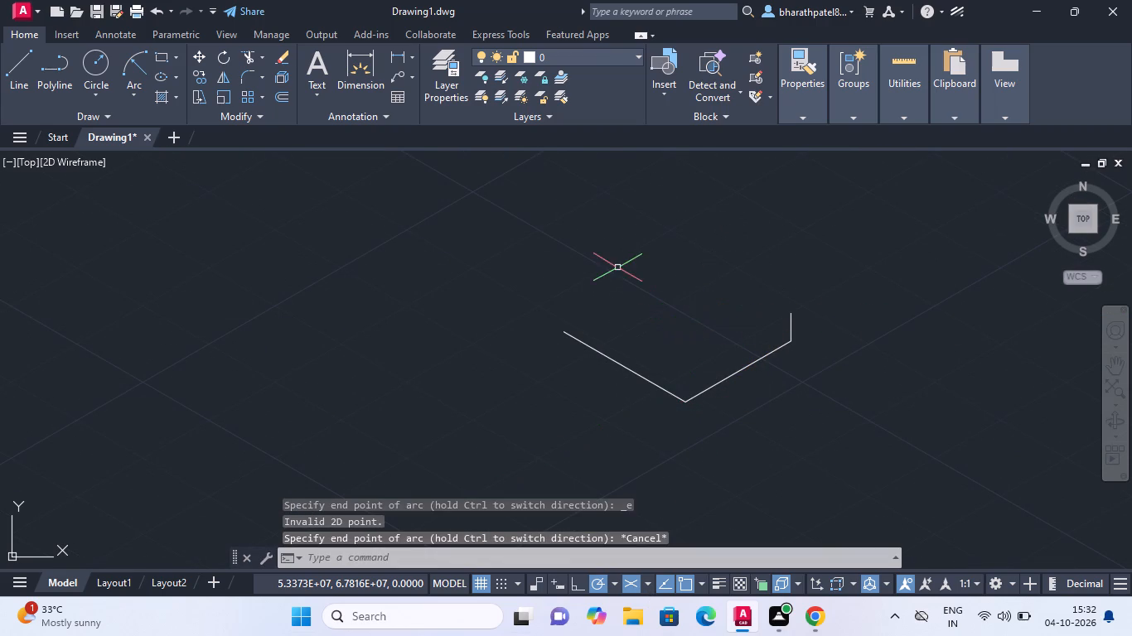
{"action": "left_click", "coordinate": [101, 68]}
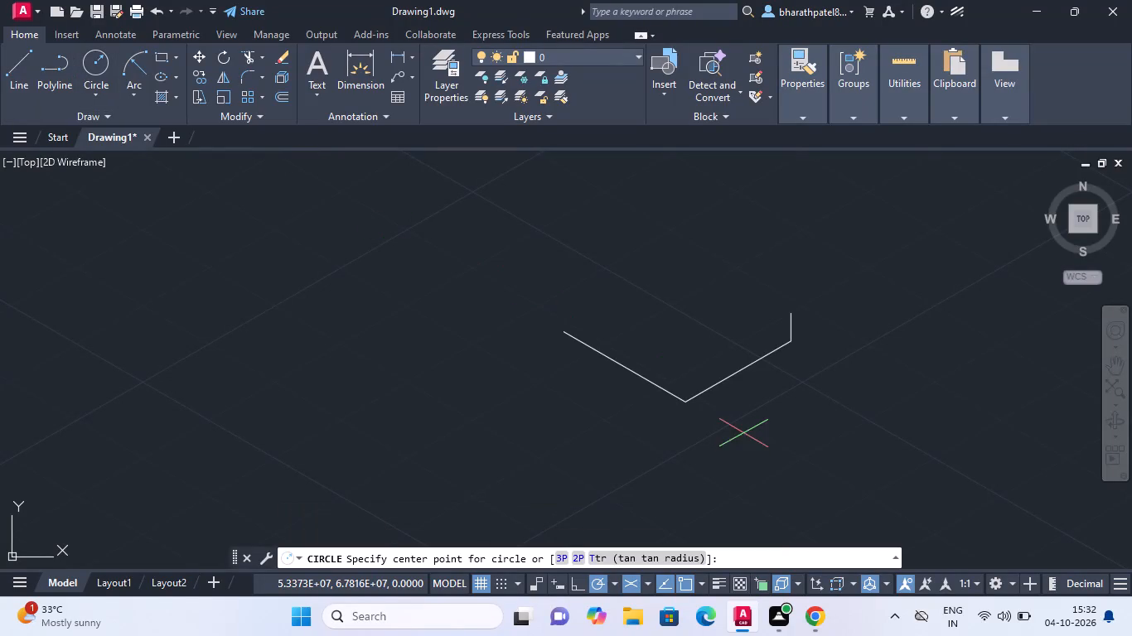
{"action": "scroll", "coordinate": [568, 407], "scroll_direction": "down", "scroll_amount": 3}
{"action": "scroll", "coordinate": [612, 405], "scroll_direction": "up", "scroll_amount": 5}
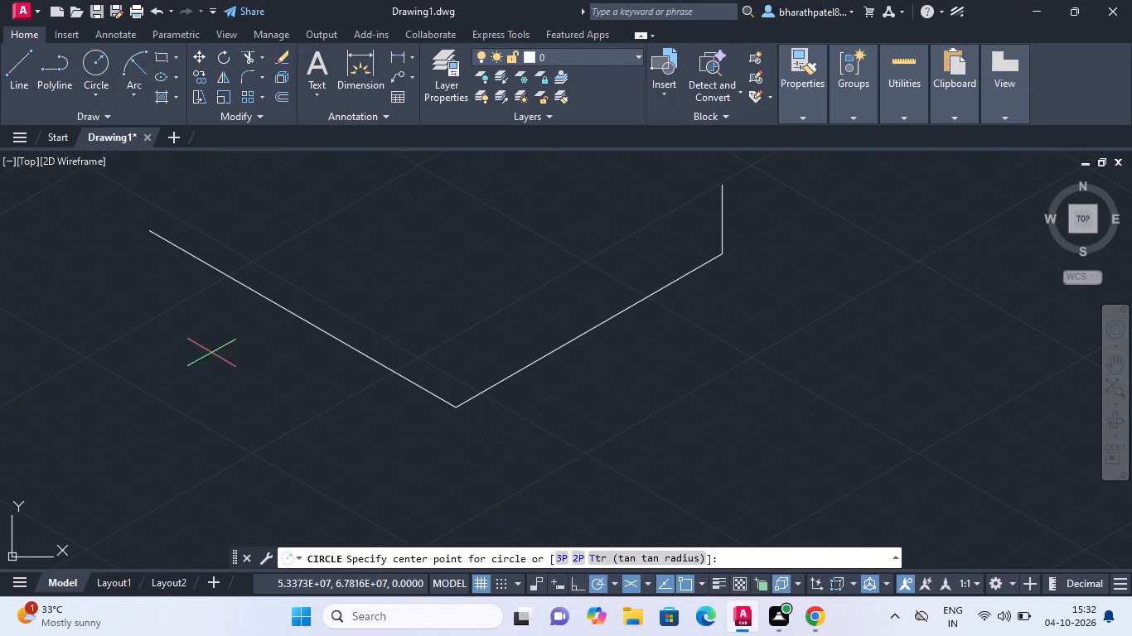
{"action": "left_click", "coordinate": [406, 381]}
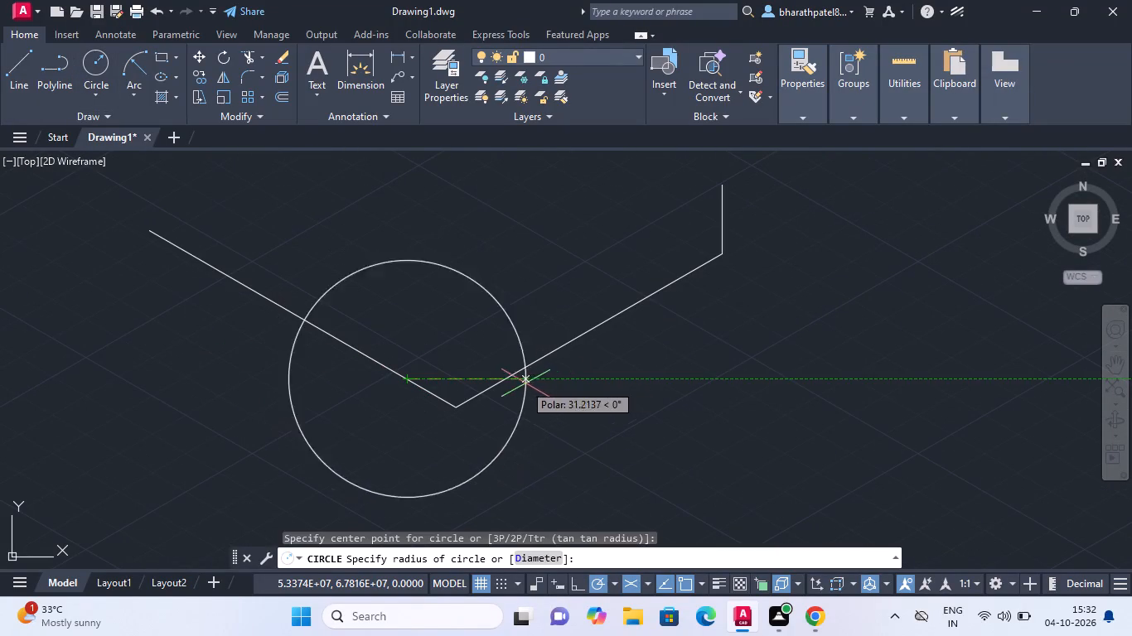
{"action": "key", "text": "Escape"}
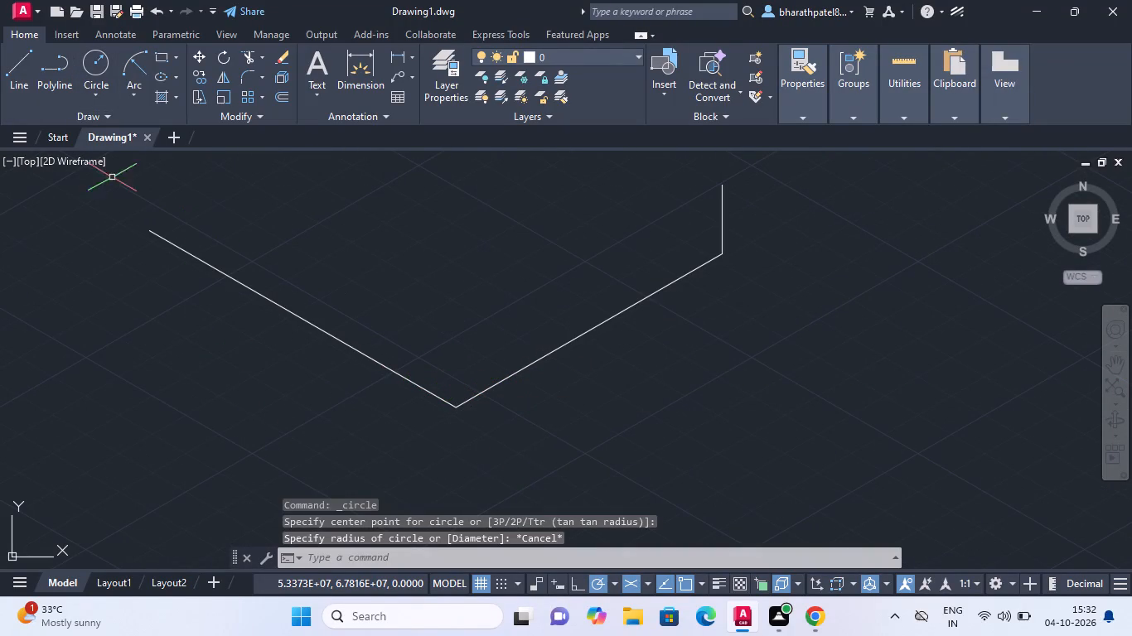
Draw a circle of radius 20 tangent to the 92- and 80-unit lines at their shared lower corner.
{"action": "left_click", "coordinate": [102, 91]}
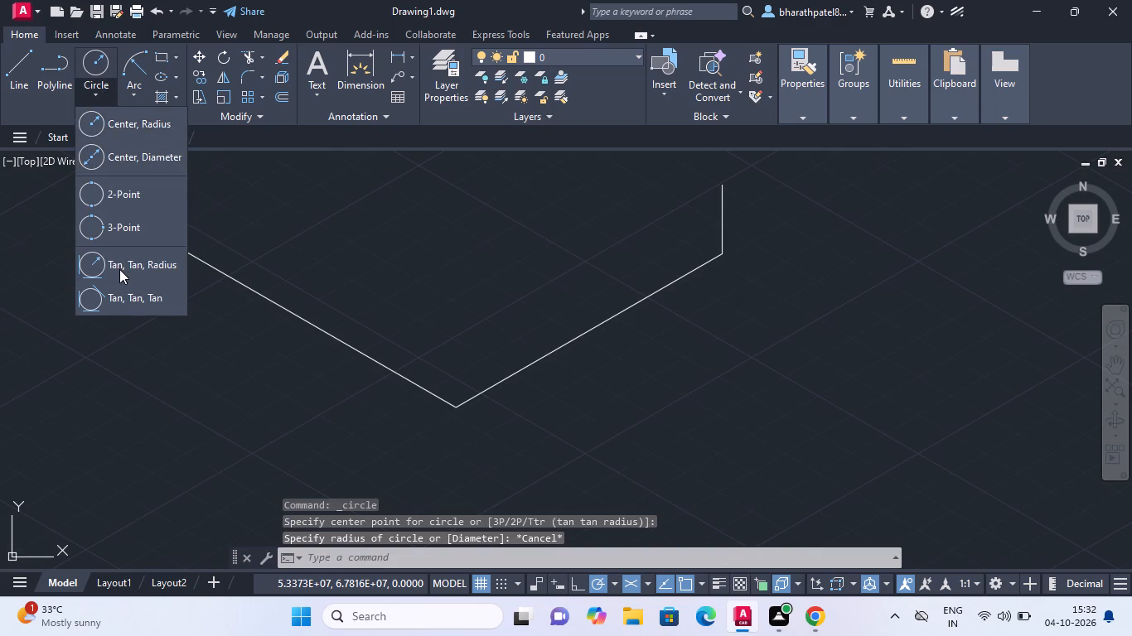
{"action": "left_click", "coordinate": [119, 268]}
{"action": "left_click", "coordinate": [417, 387]}
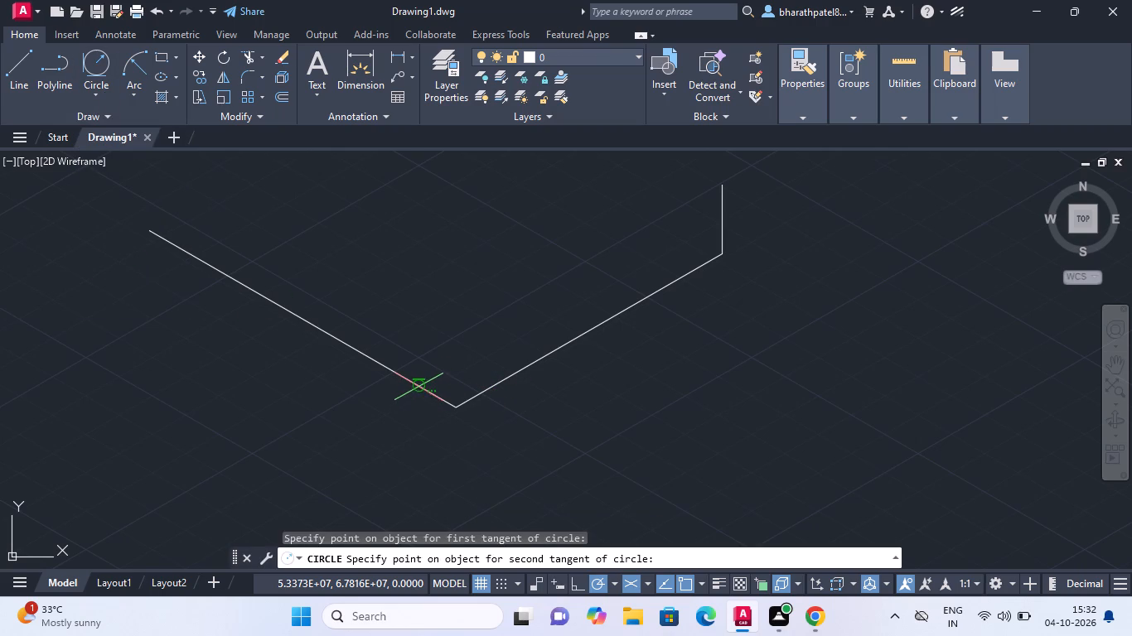
{"action": "left_click", "coordinate": [494, 377]}
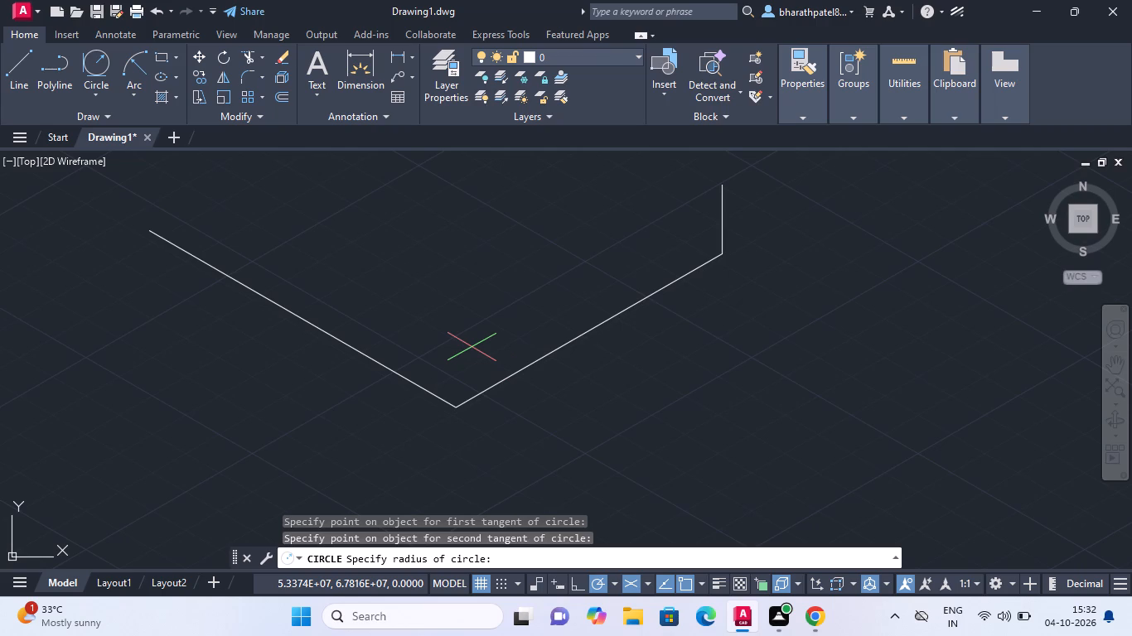
{"action": "type", "text": "20"}
{"action": "key", "text": "Return"}
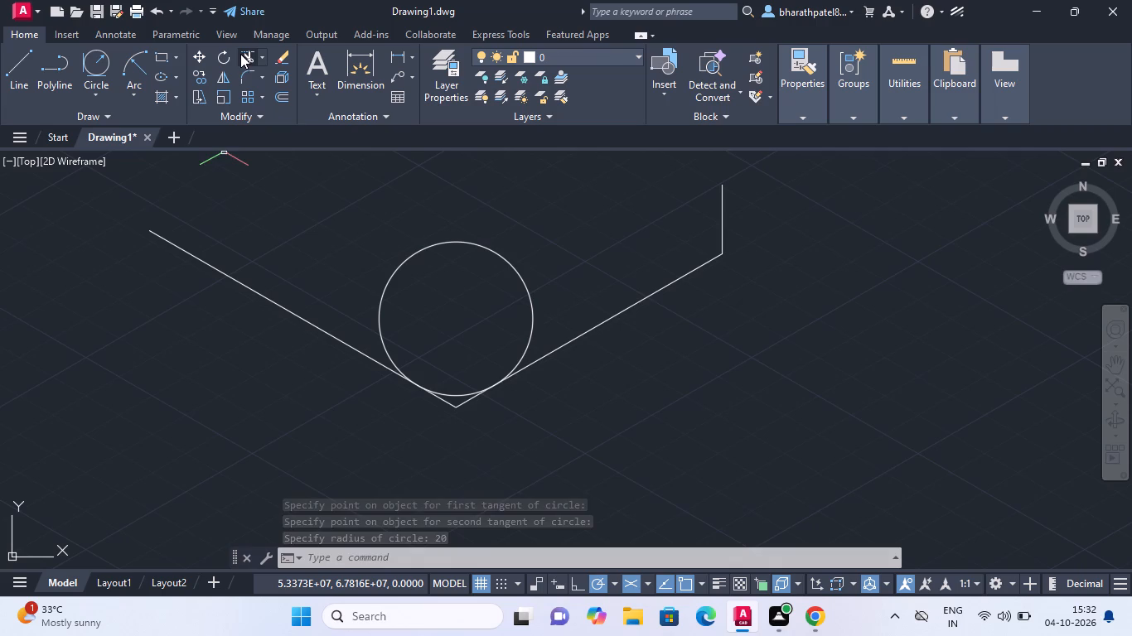
Trim away the circle's upper part and the sharp corner below it, leaving a rounded lower corner.
{"action": "left_click", "coordinate": [240, 54]}
{"action": "left_click_drag", "start_coordinate": [377, 246], "coordinate": [394, 265]}
{"action": "left_click", "coordinate": [418, 284]}
{"action": "left_click", "coordinate": [428, 292]}
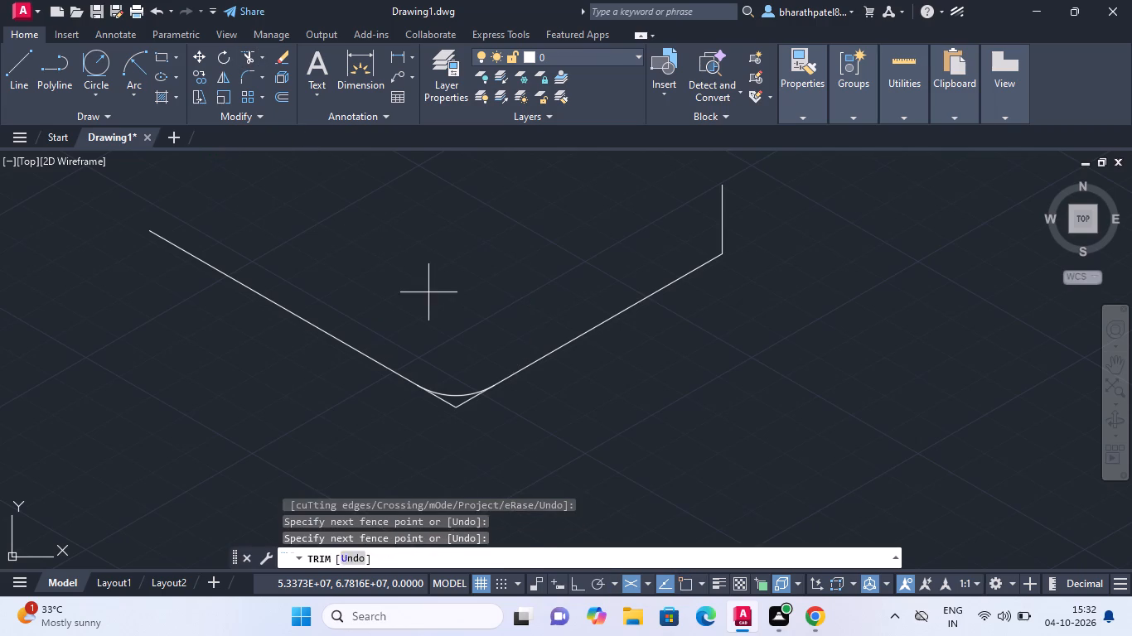
{"action": "left_click", "coordinate": [474, 349]}
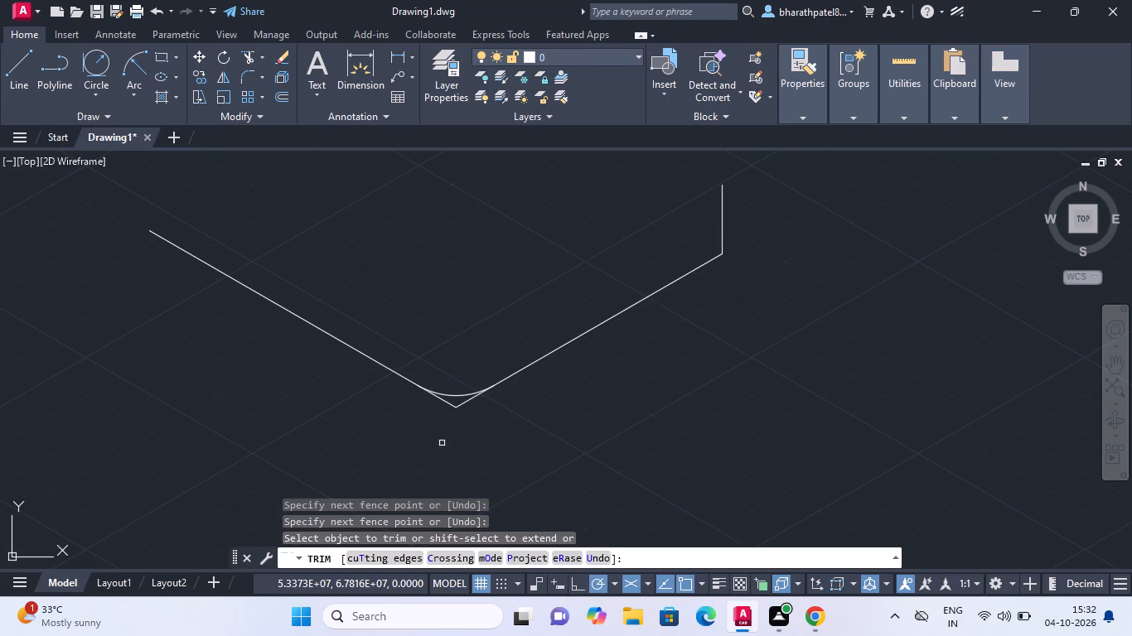
{"action": "scroll", "coordinate": [442, 439], "scroll_direction": "up", "scroll_amount": 4}
{"action": "left_click", "coordinate": [407, 263]}
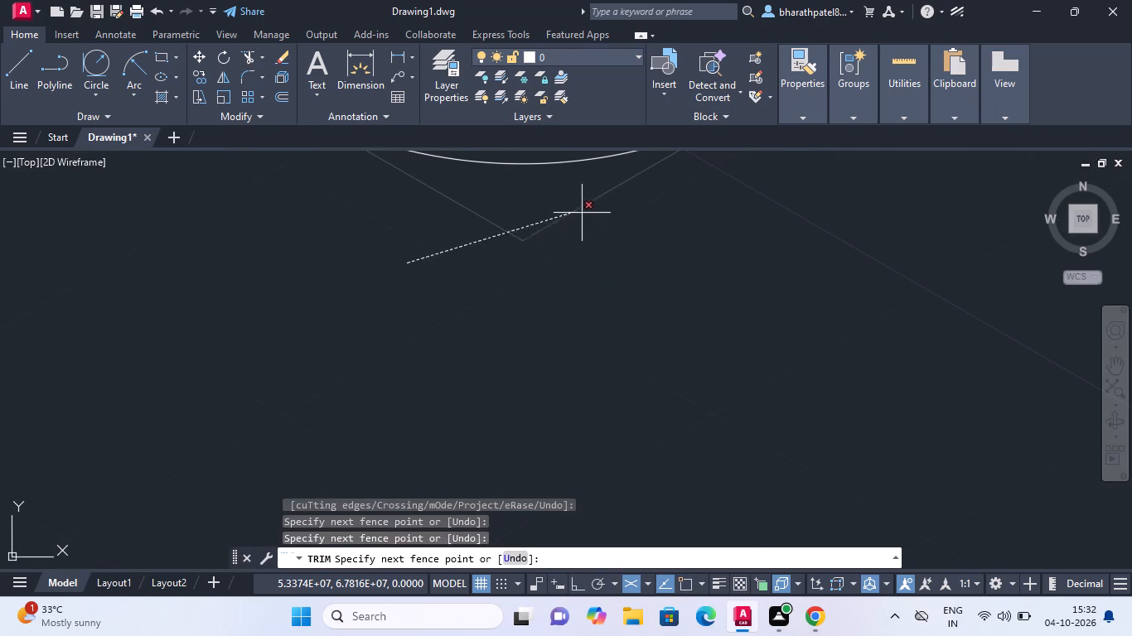
{"action": "left_click", "coordinate": [598, 212]}
{"action": "scroll", "coordinate": [481, 402], "scroll_direction": "down", "scroll_amount": 4}
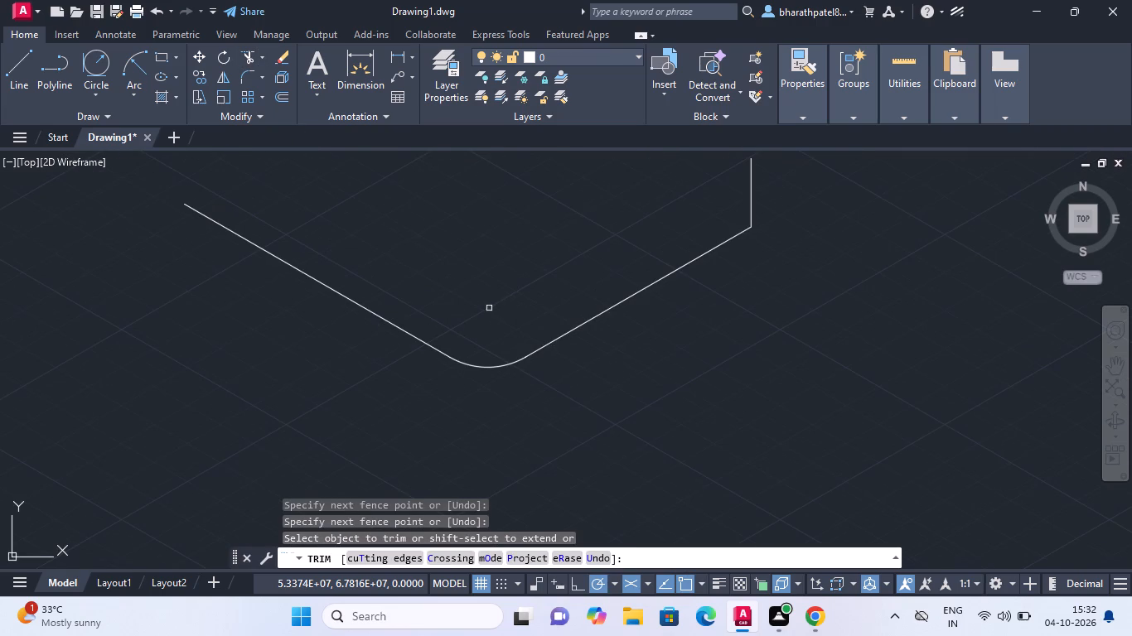
{"action": "scroll", "coordinate": [487, 308], "scroll_direction": "up", "scroll_amount": 4}
{"action": "scroll", "coordinate": [487, 310], "scroll_direction": "down", "scroll_amount": 3}
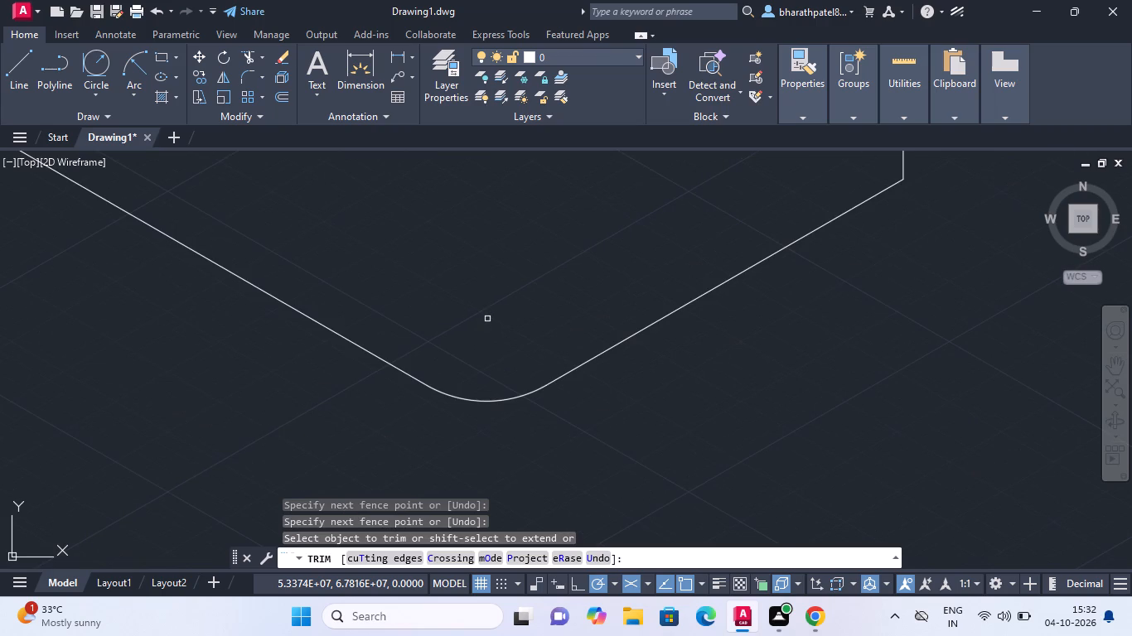
{"action": "scroll", "coordinate": [487, 319], "scroll_direction": "down", "scroll_amount": 2}
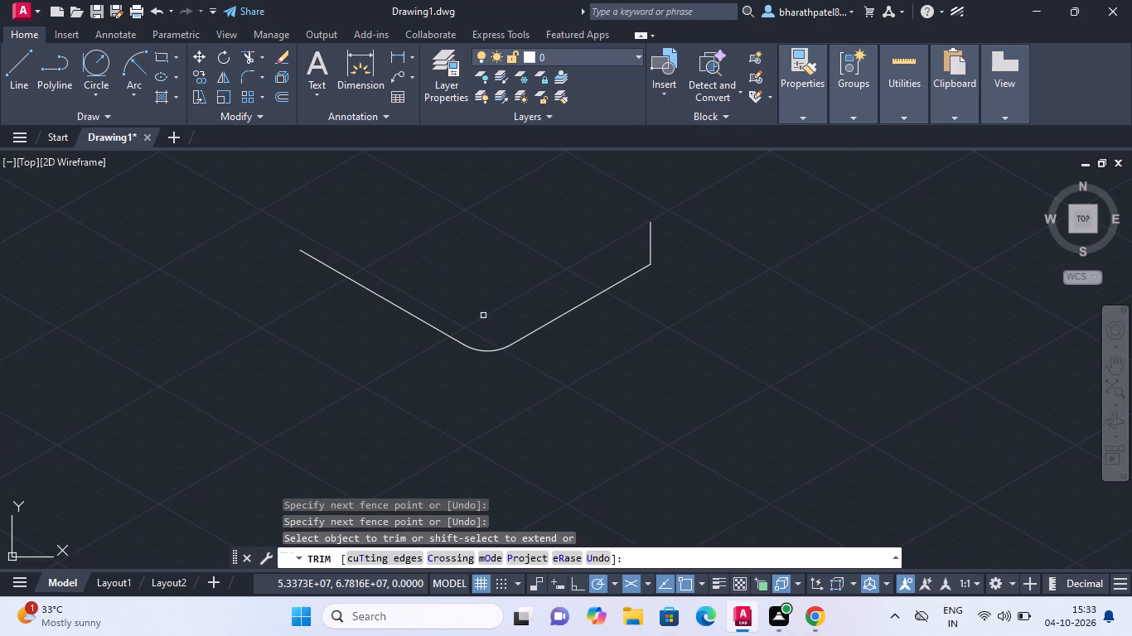
Draw a line about 121 units long at 30° from the upper end of the 92-unit edge.
{"action": "left_click", "coordinate": [20, 89]}
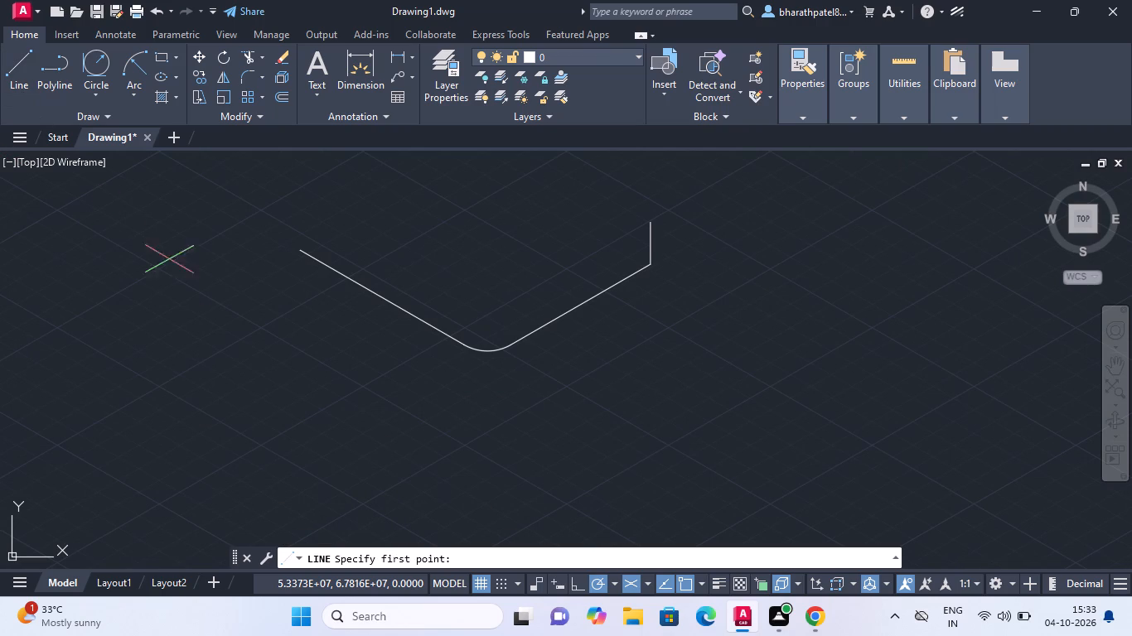
{"action": "scroll", "coordinate": [273, 290], "scroll_direction": "down", "scroll_amount": 3}
{"action": "scroll", "coordinate": [273, 261], "scroll_direction": "up", "scroll_amount": 3}
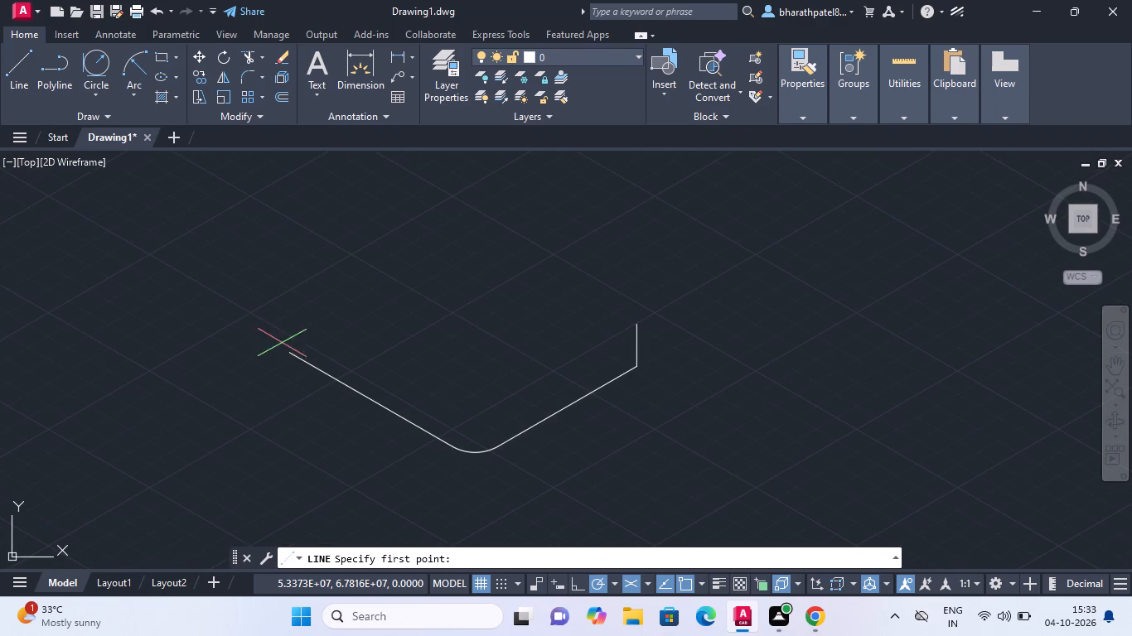
{"action": "left_click", "coordinate": [291, 353]}
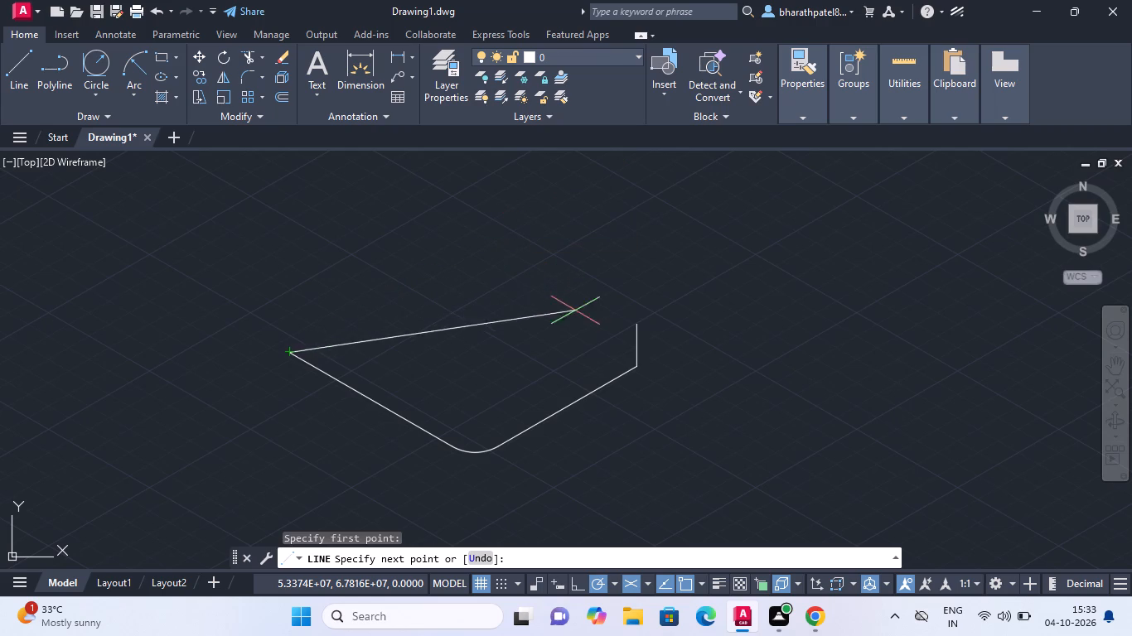
{"action": "left_click", "coordinate": [532, 209]}
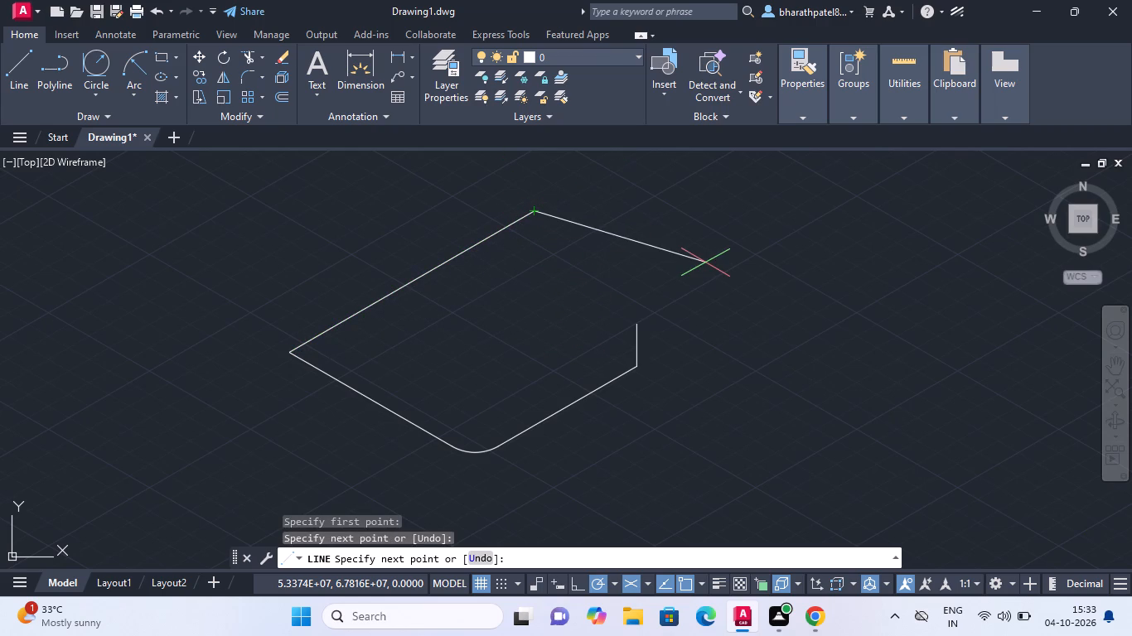
{"action": "key", "text": "Escape"}
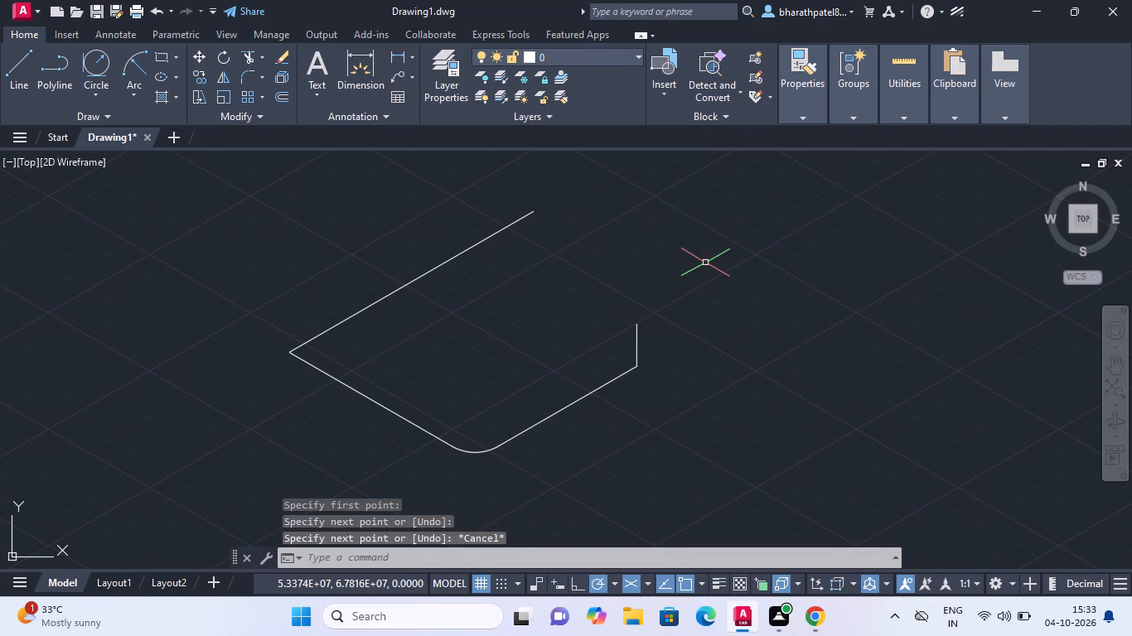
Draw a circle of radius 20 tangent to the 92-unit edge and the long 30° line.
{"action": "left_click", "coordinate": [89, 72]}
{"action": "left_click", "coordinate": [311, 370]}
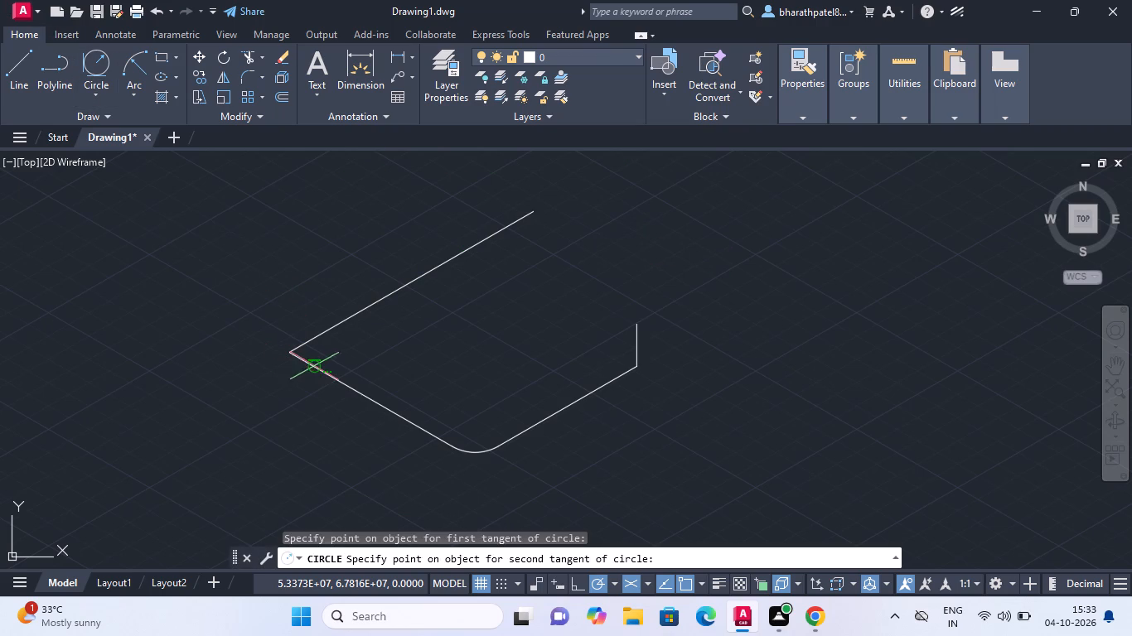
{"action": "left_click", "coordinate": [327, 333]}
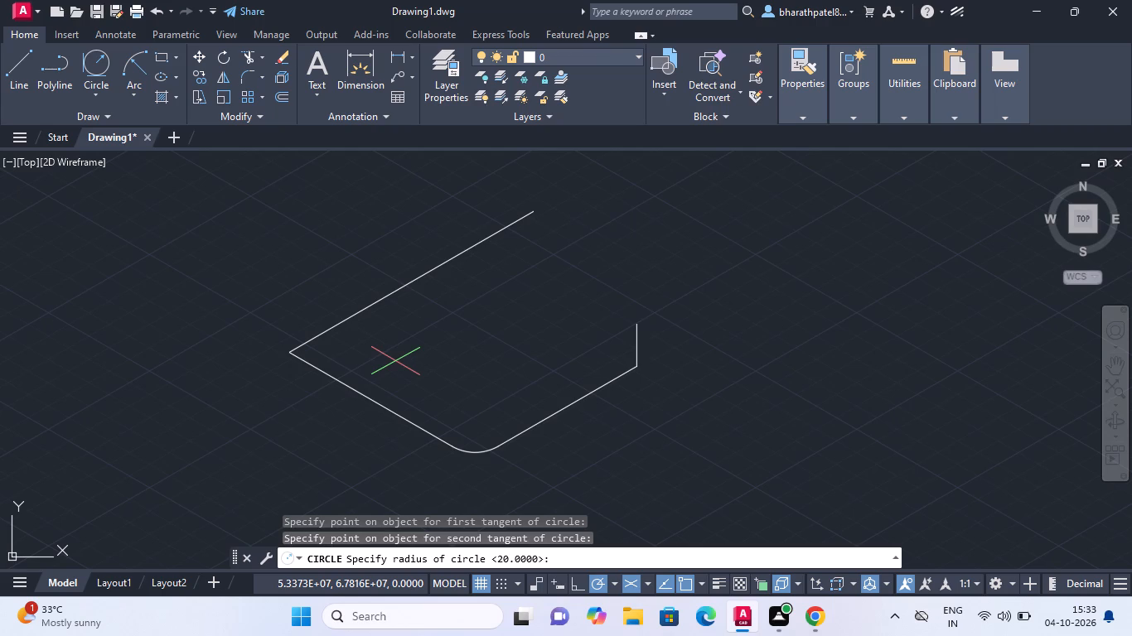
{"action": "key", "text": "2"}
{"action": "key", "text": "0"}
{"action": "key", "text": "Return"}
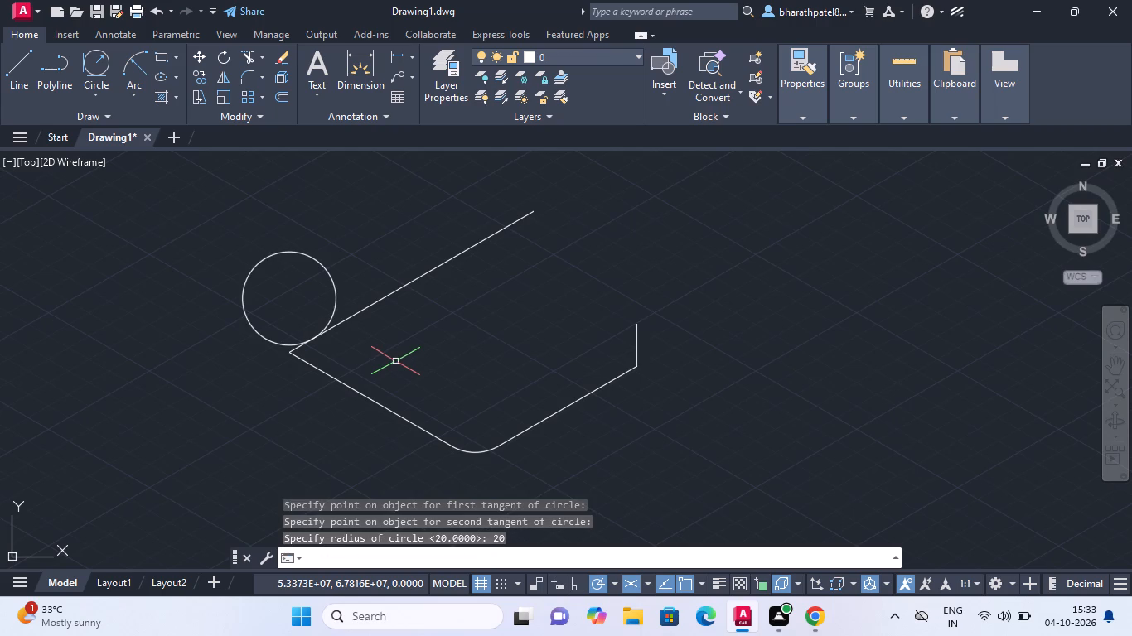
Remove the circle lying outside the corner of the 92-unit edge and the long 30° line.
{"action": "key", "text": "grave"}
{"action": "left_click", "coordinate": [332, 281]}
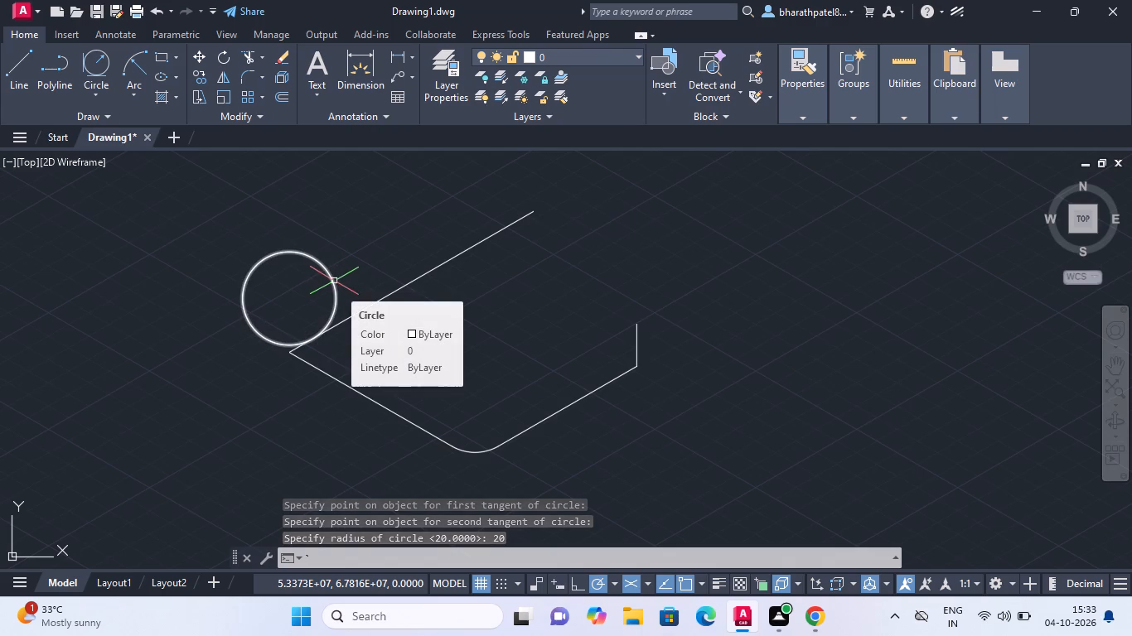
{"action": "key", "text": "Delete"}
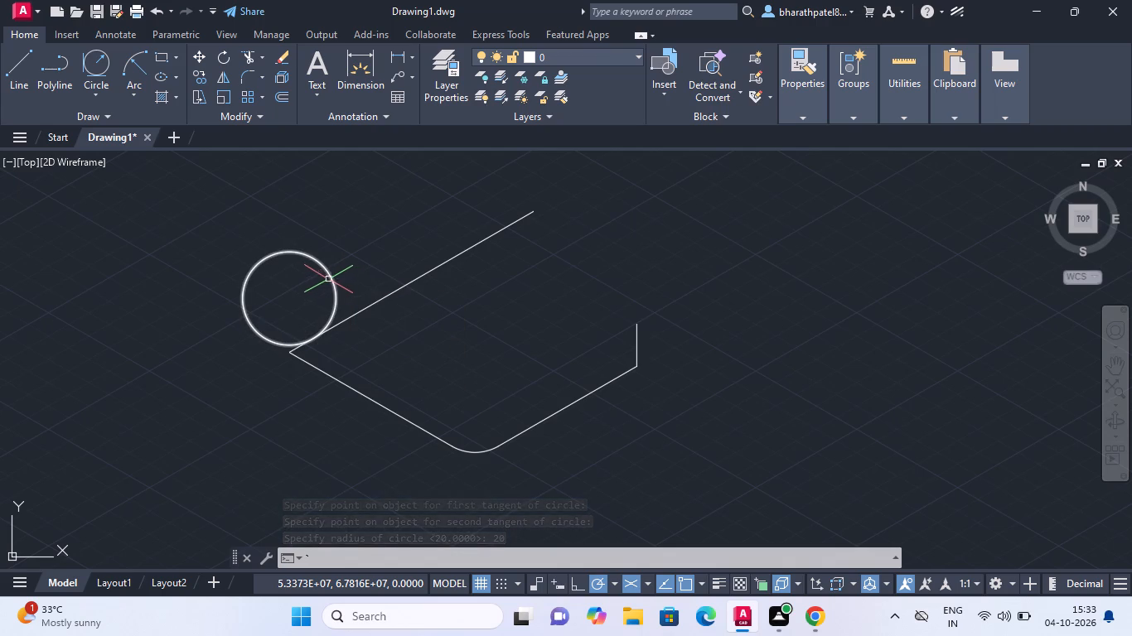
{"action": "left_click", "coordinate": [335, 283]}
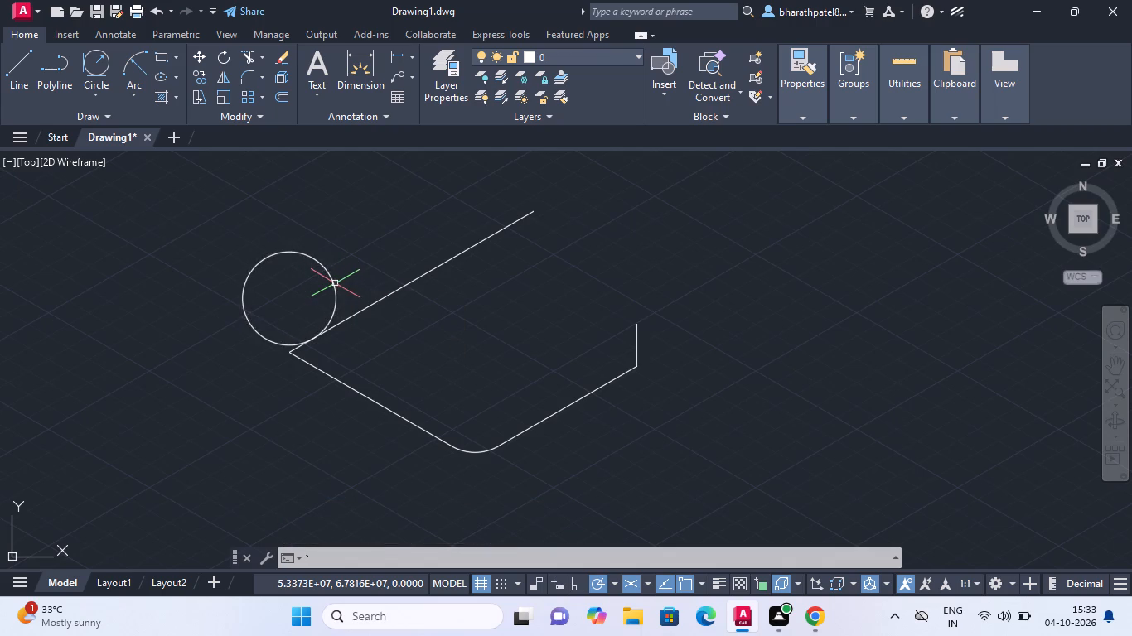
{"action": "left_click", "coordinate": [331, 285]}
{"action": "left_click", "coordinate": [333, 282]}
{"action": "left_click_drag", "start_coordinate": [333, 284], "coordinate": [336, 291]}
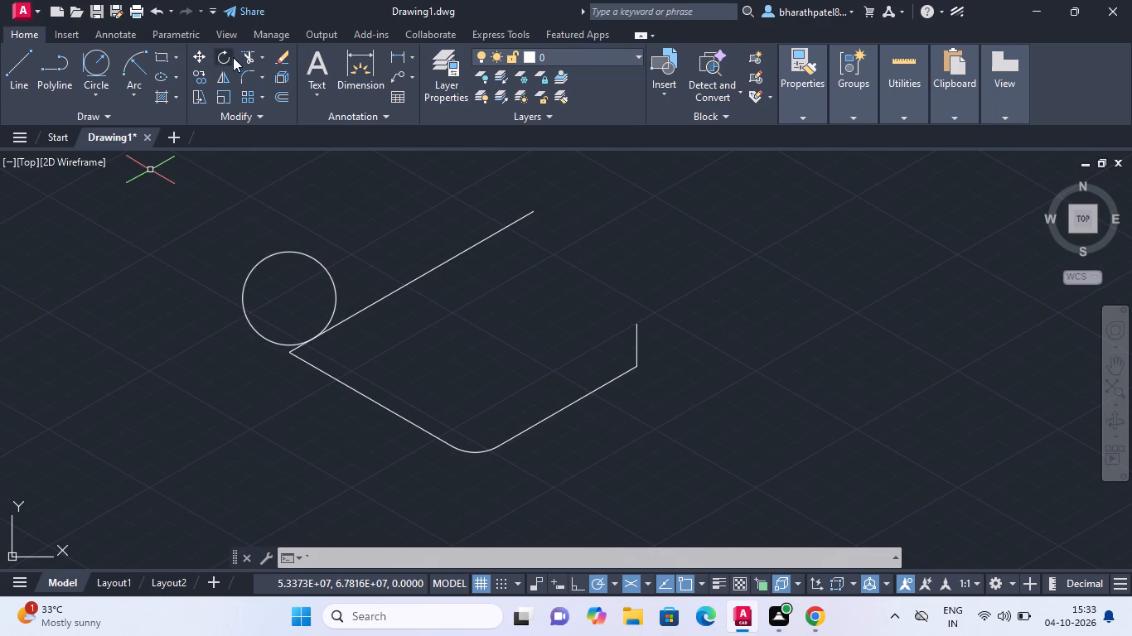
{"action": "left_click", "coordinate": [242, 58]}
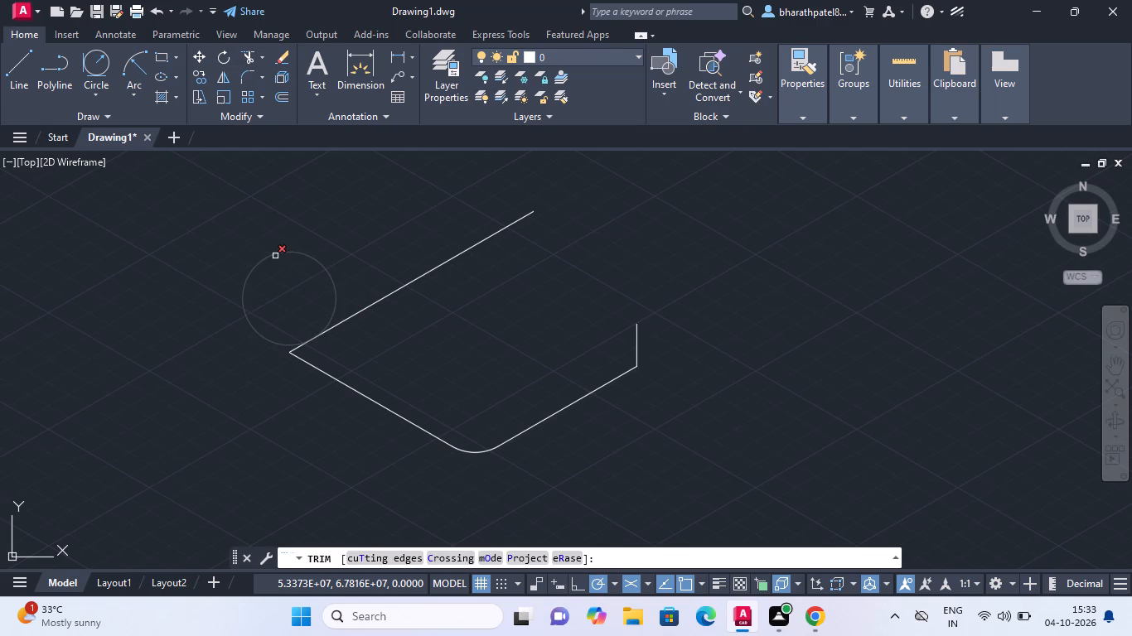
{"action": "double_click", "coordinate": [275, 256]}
Draw a circle of radius 20 inside the corner, tangent to the long 30° line and the 92-unit edge.
{"action": "left_click", "coordinate": [98, 56]}
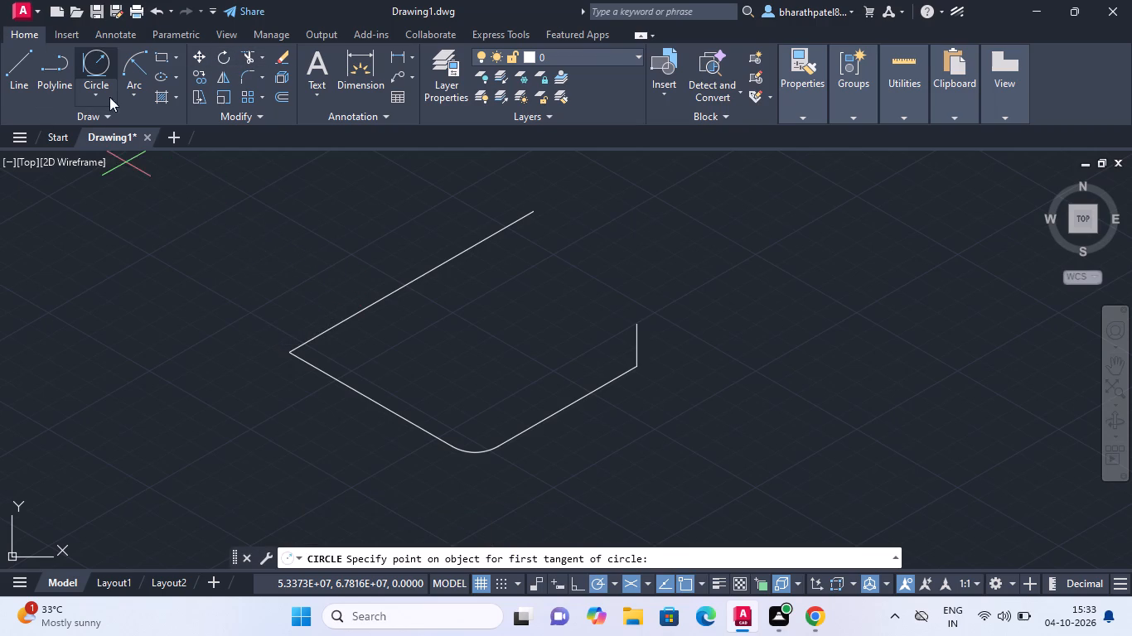
{"action": "left_click", "coordinate": [330, 329]}
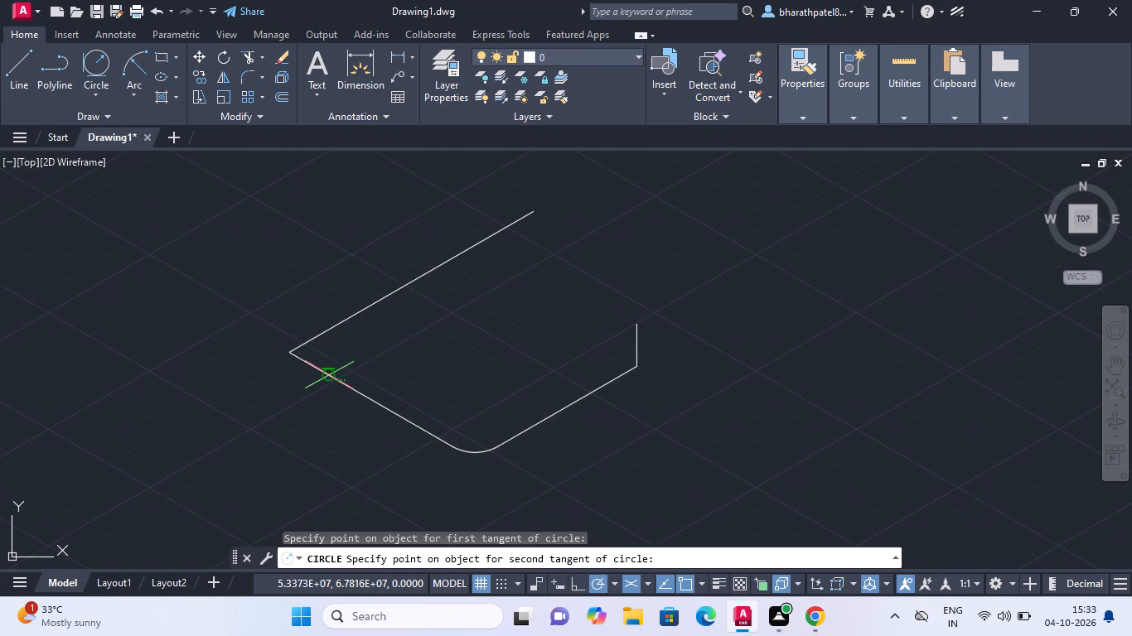
{"action": "left_click", "coordinate": [331, 380]}
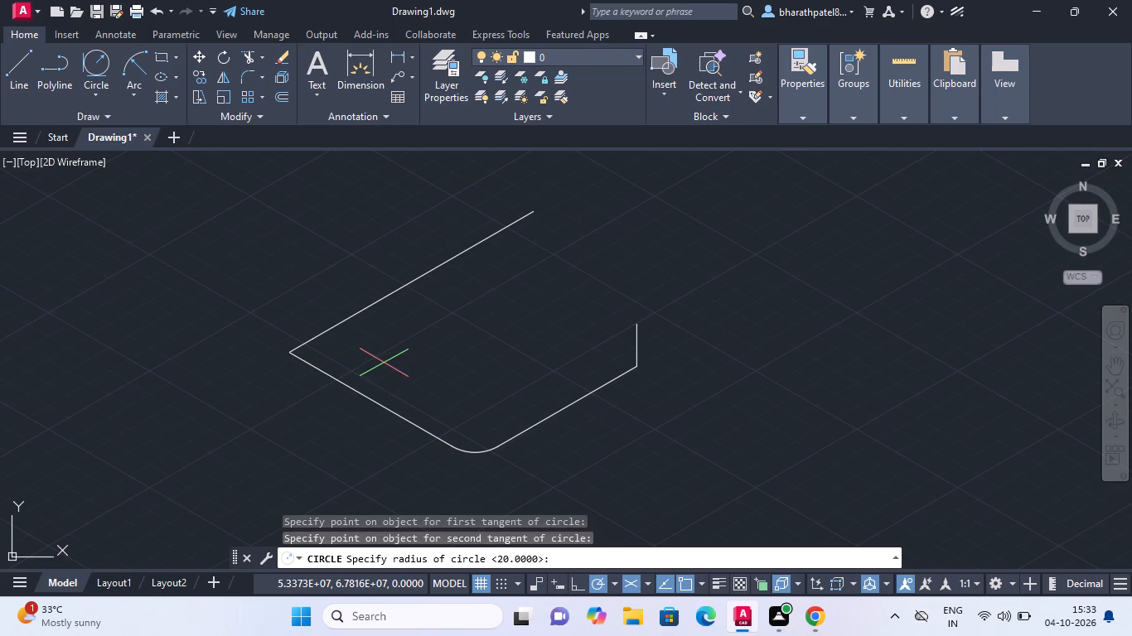
{"action": "type", "text": "20"}
{"action": "key", "text": "Return"}
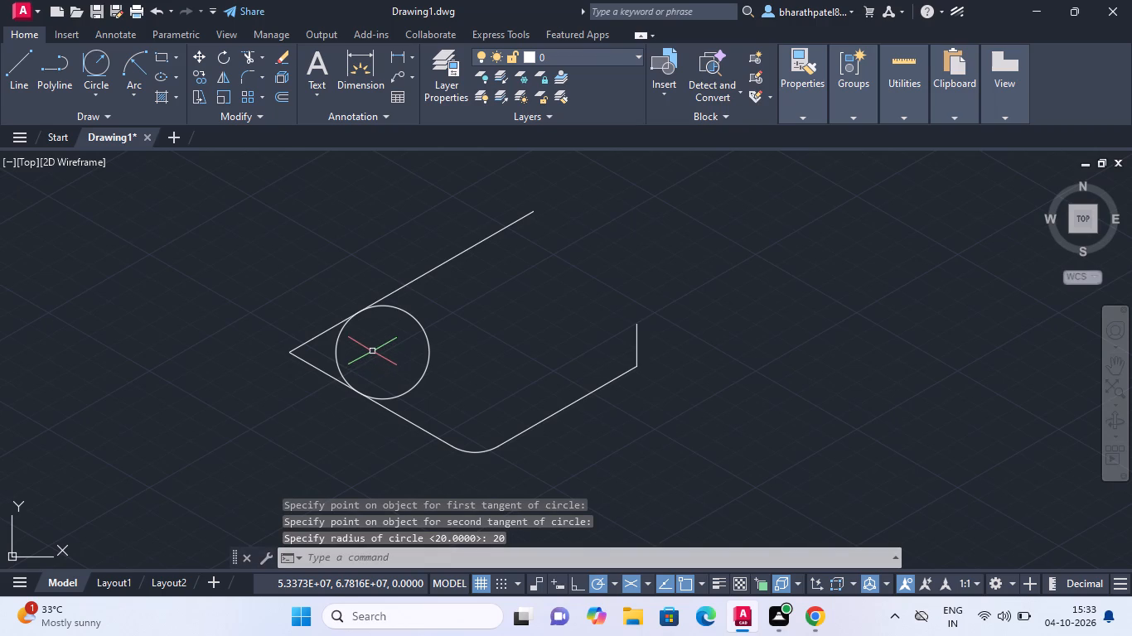
Delete the radius-20 circle inside the upper corner of the 92-unit edge and the long 30° line starting from that corner.
{"action": "scroll", "coordinate": [372, 351], "scroll_direction": "down", "scroll_amount": 2}
{"action": "scroll", "coordinate": [376, 366], "scroll_direction": "up", "scroll_amount": 3}
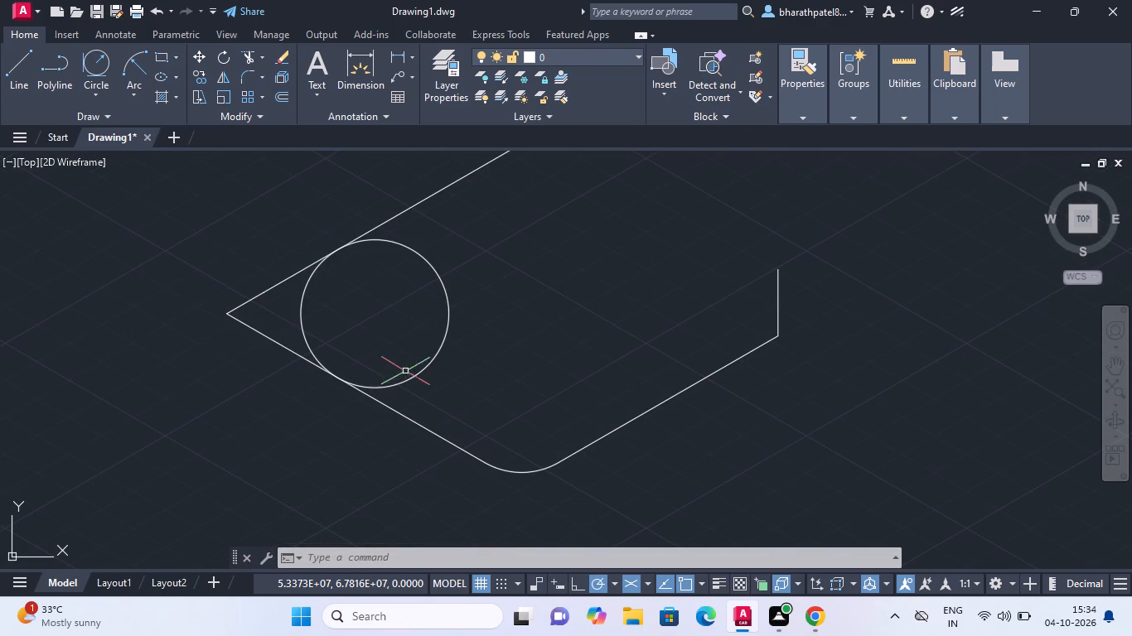
{"action": "left_click", "coordinate": [414, 373]}
{"action": "key", "text": "Delete"}
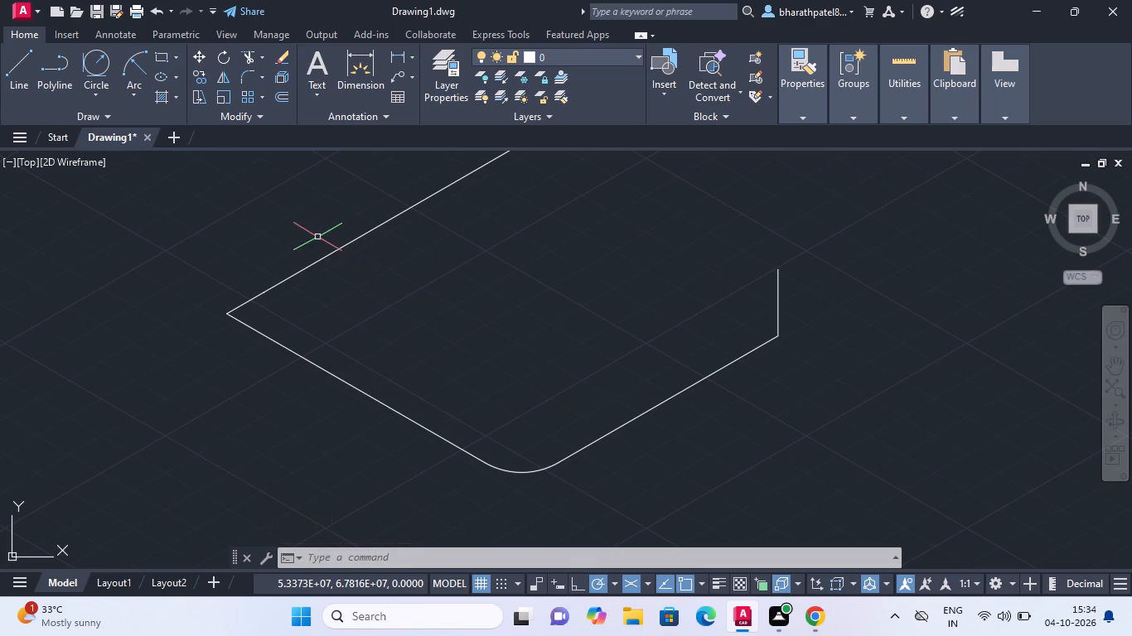
{"action": "left_click", "coordinate": [311, 263]}
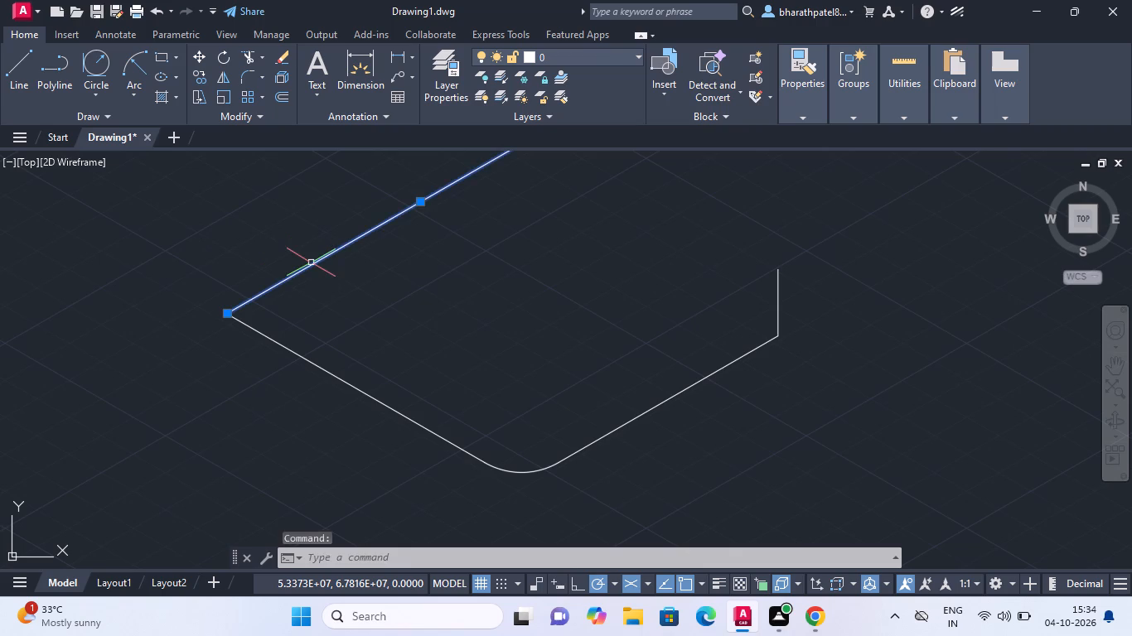
{"action": "key", "text": "Delete"}
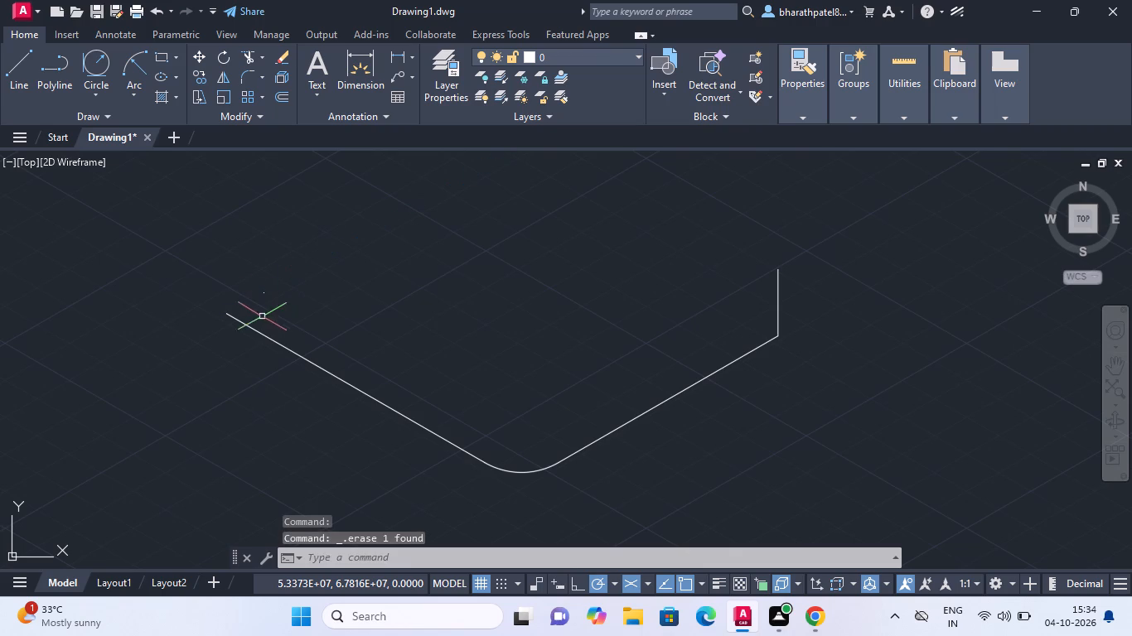
Delete the tiny stray object left just above the upper end of the 92-unit edge.
{"action": "scroll", "coordinate": [243, 280], "scroll_direction": "up", "scroll_amount": 2}
{"action": "left_click_drag", "start_coordinate": [245, 269], "coordinate": [248, 309]}
{"action": "left_click", "coordinate": [256, 325]}
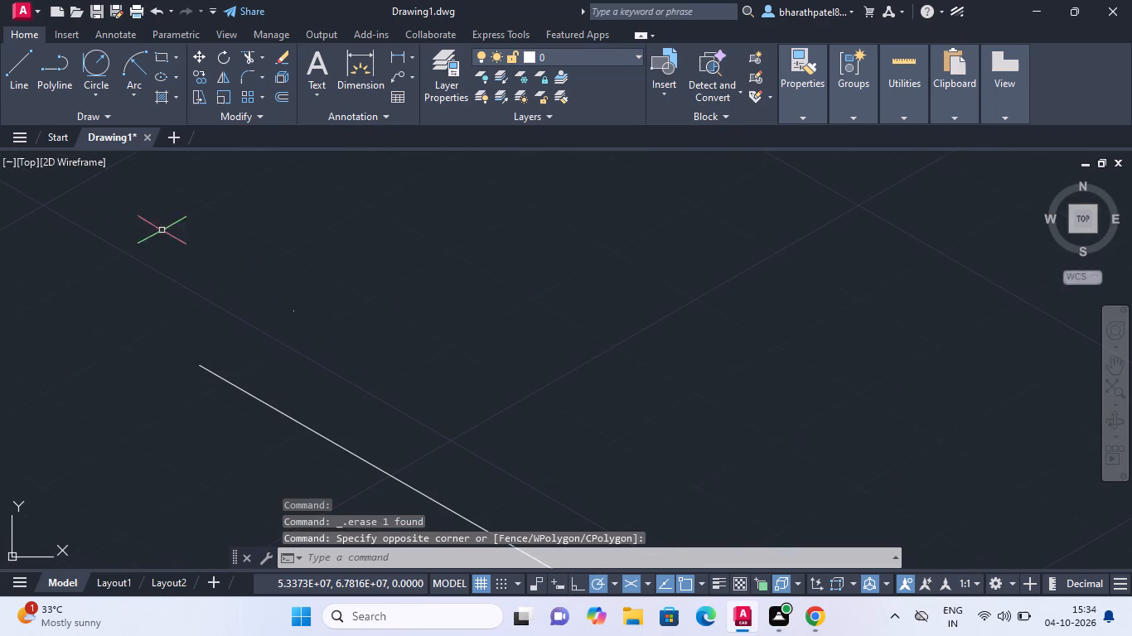
{"action": "left_click", "coordinate": [224, 272]}
{"action": "left_click", "coordinate": [394, 375]}
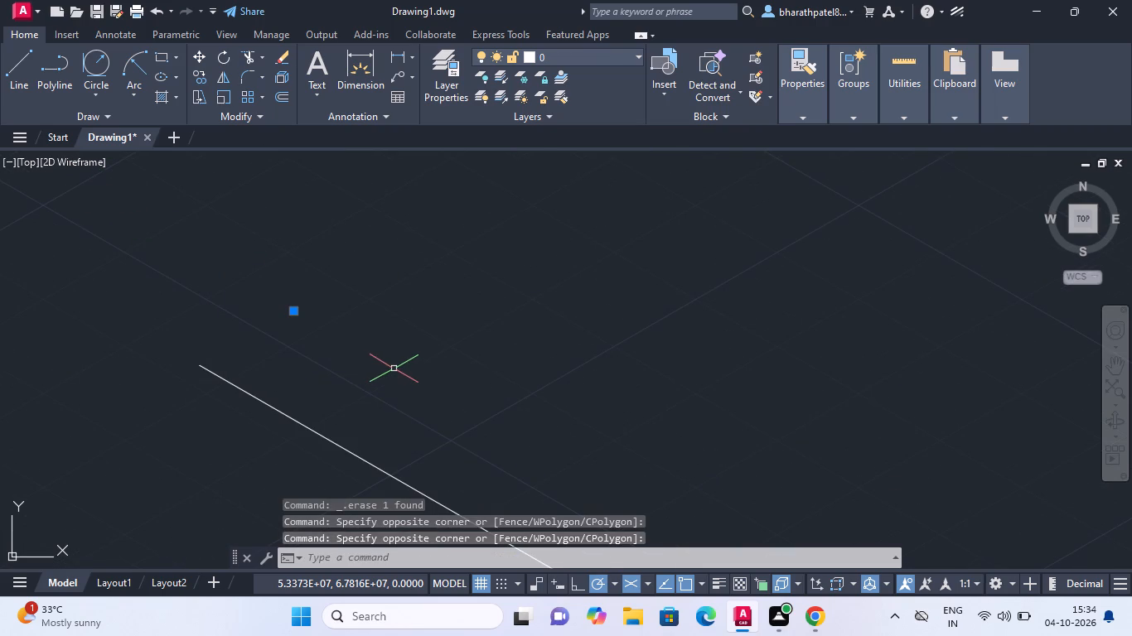
{"action": "key", "text": "Delete"}
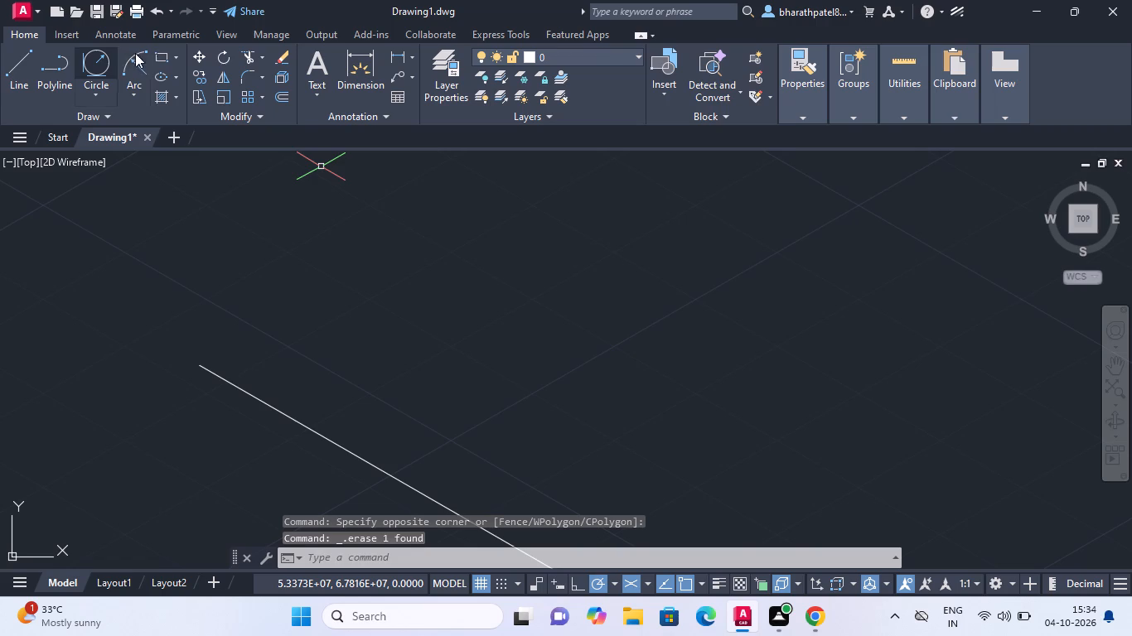
Join the 92-unit edge, the rounded corner arc, the 80-unit edge and the 18-unit vertical edge.
{"action": "scroll", "coordinate": [369, 389], "scroll_direction": "down", "scroll_amount": 5}
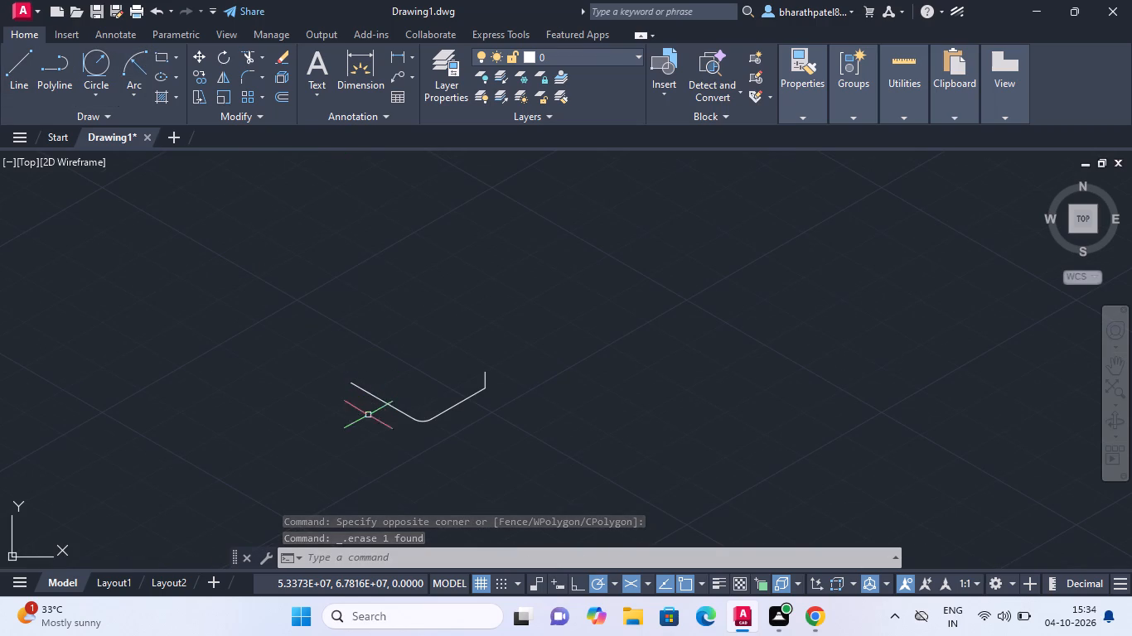
{"action": "left_click", "coordinate": [359, 325]}
{"action": "left_click", "coordinate": [579, 483]}
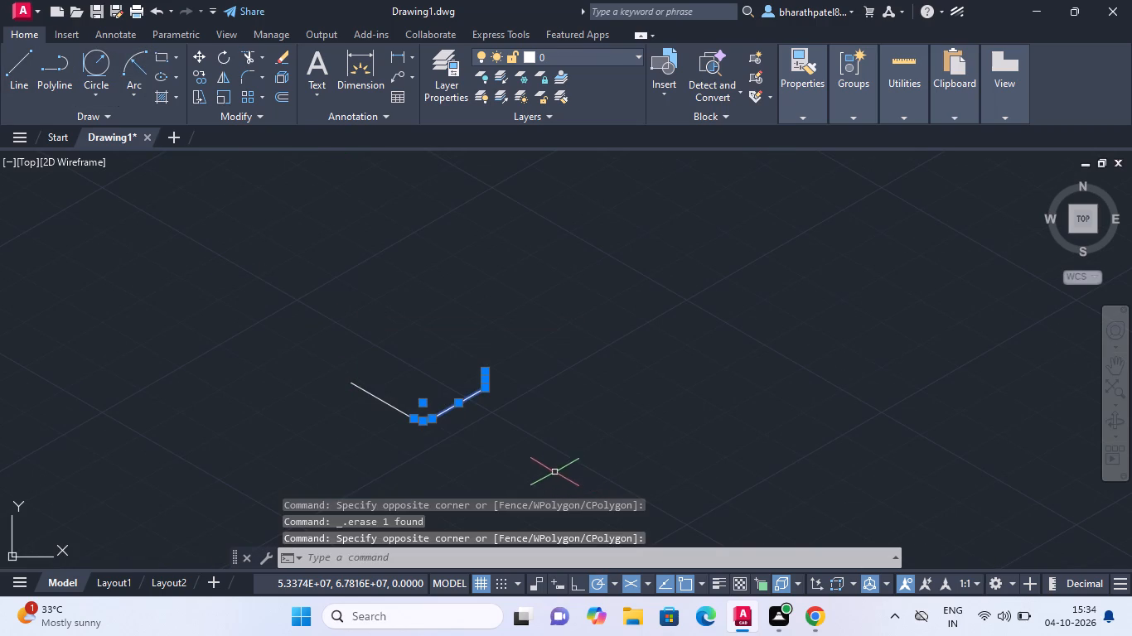
{"action": "left_click", "coordinate": [303, 342]}
{"action": "left_click", "coordinate": [459, 448]}
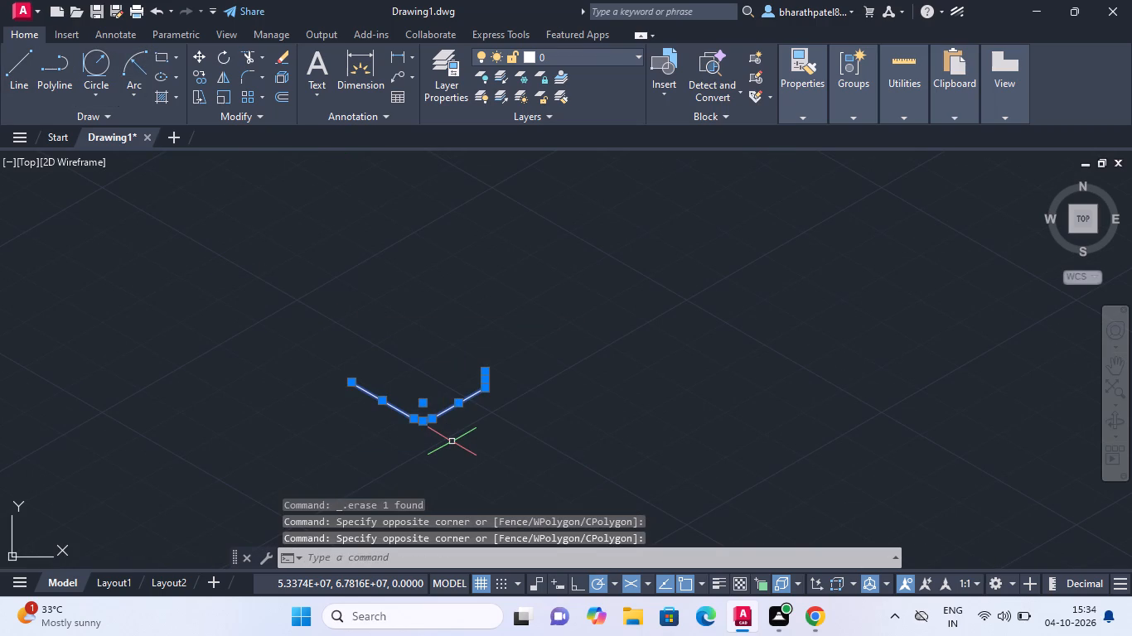
{"action": "key", "text": "j"}
{"action": "key", "text": "Return"}
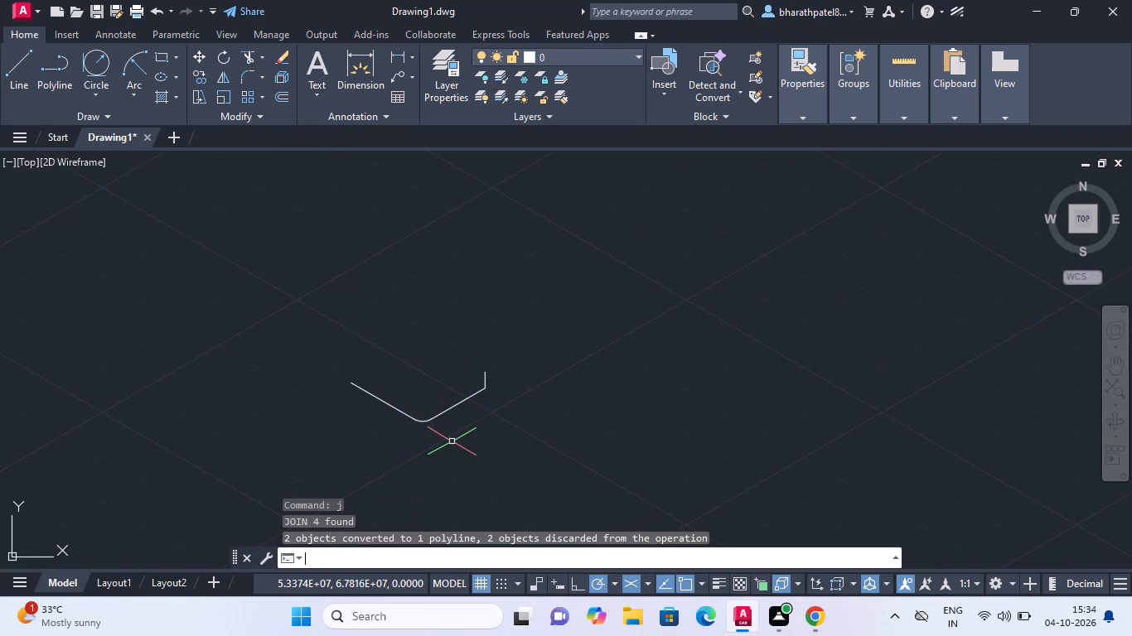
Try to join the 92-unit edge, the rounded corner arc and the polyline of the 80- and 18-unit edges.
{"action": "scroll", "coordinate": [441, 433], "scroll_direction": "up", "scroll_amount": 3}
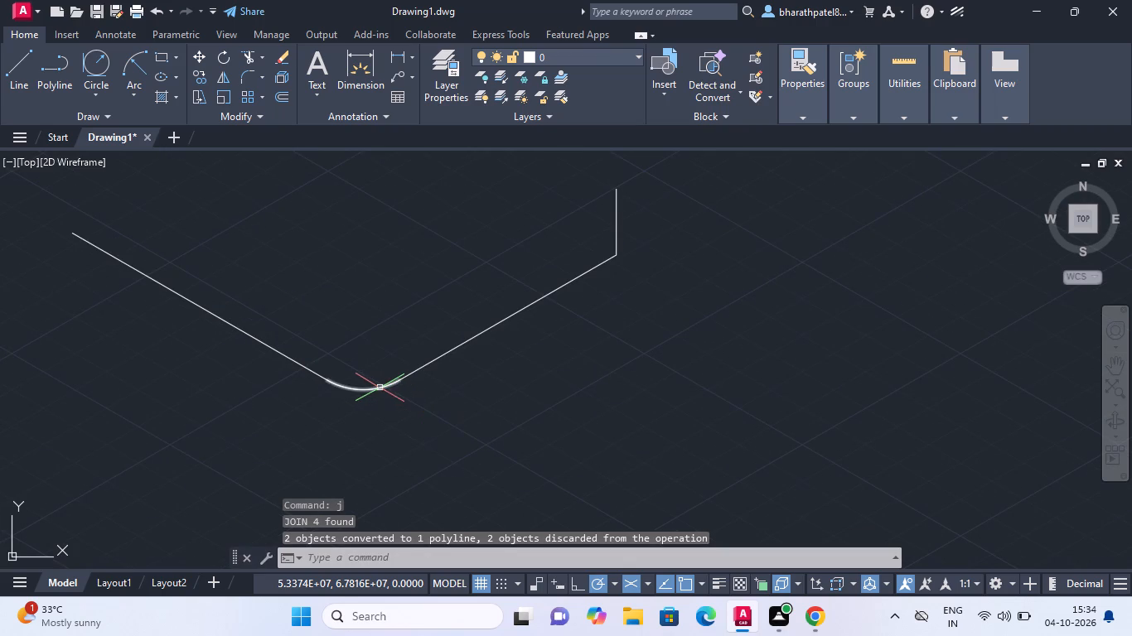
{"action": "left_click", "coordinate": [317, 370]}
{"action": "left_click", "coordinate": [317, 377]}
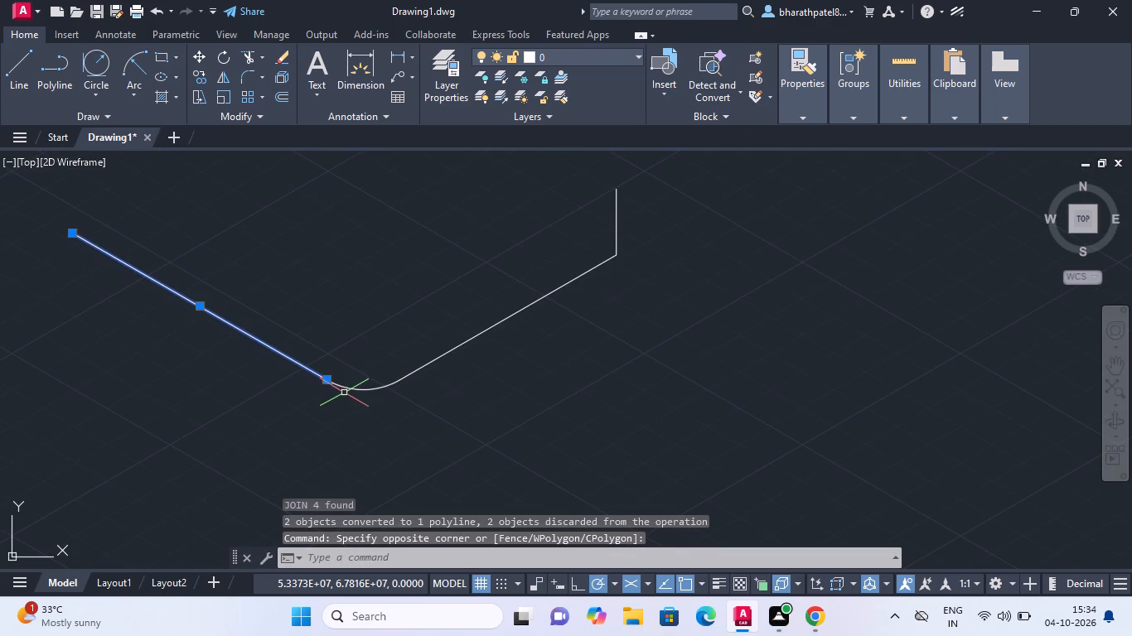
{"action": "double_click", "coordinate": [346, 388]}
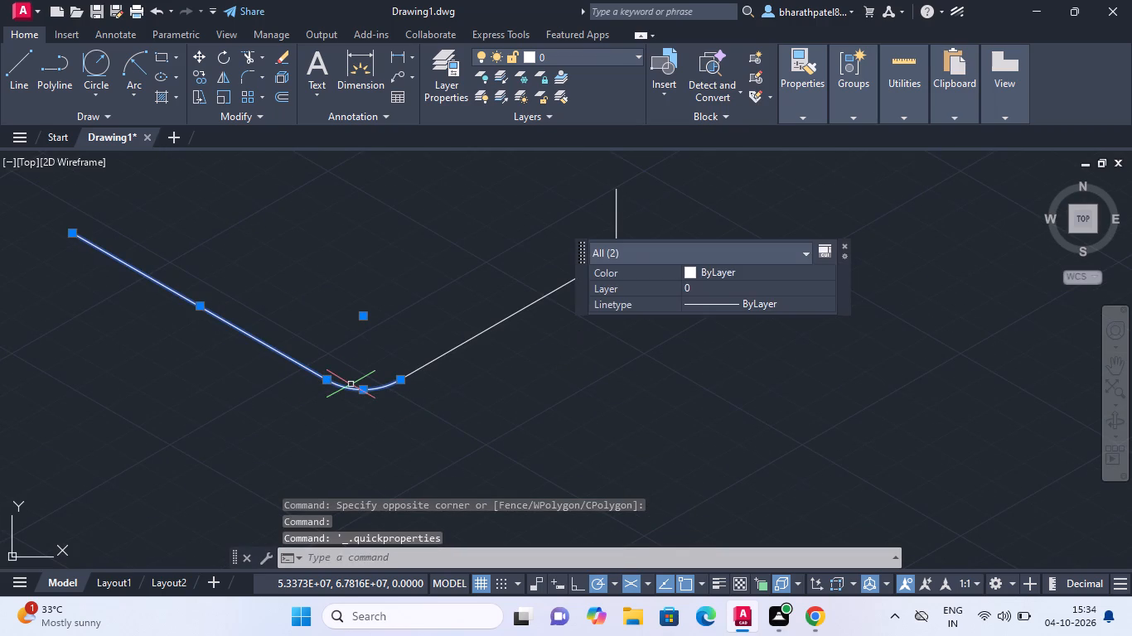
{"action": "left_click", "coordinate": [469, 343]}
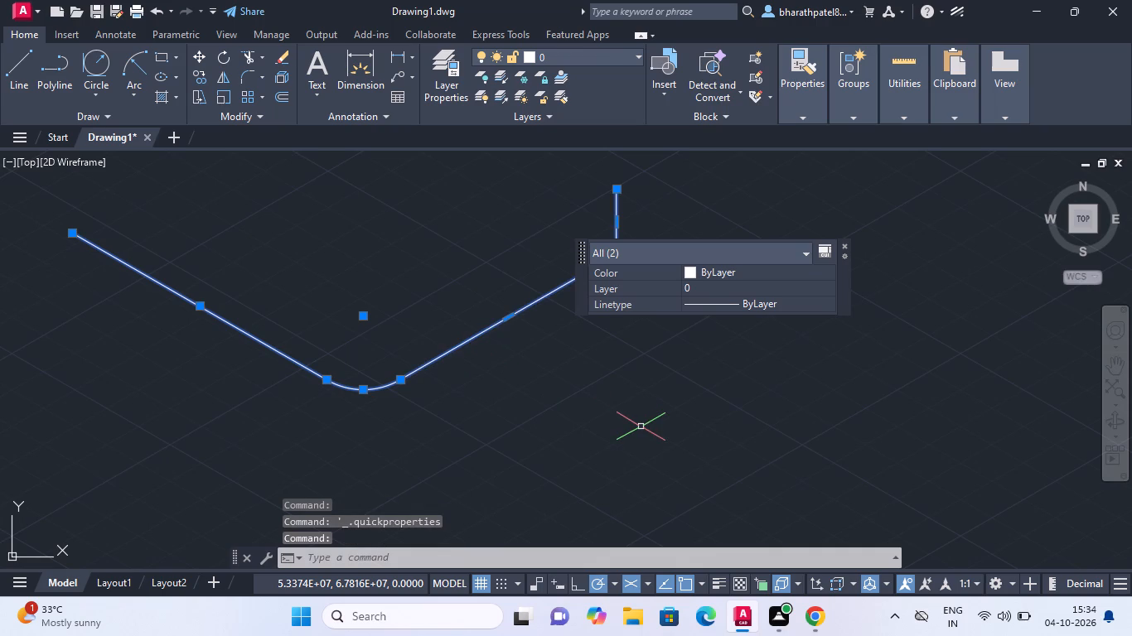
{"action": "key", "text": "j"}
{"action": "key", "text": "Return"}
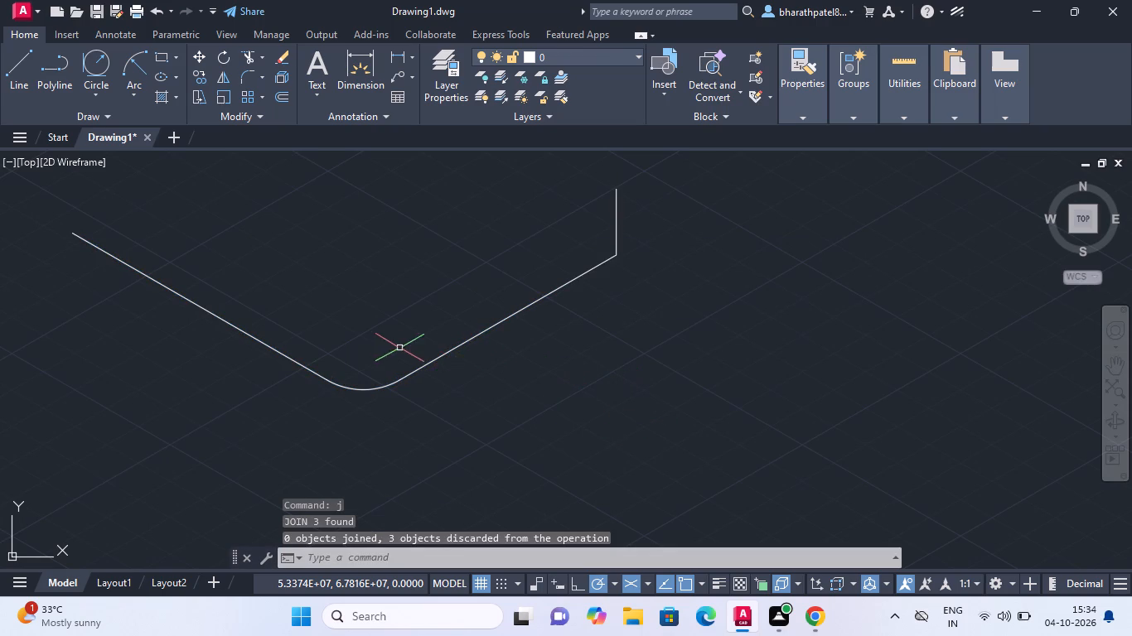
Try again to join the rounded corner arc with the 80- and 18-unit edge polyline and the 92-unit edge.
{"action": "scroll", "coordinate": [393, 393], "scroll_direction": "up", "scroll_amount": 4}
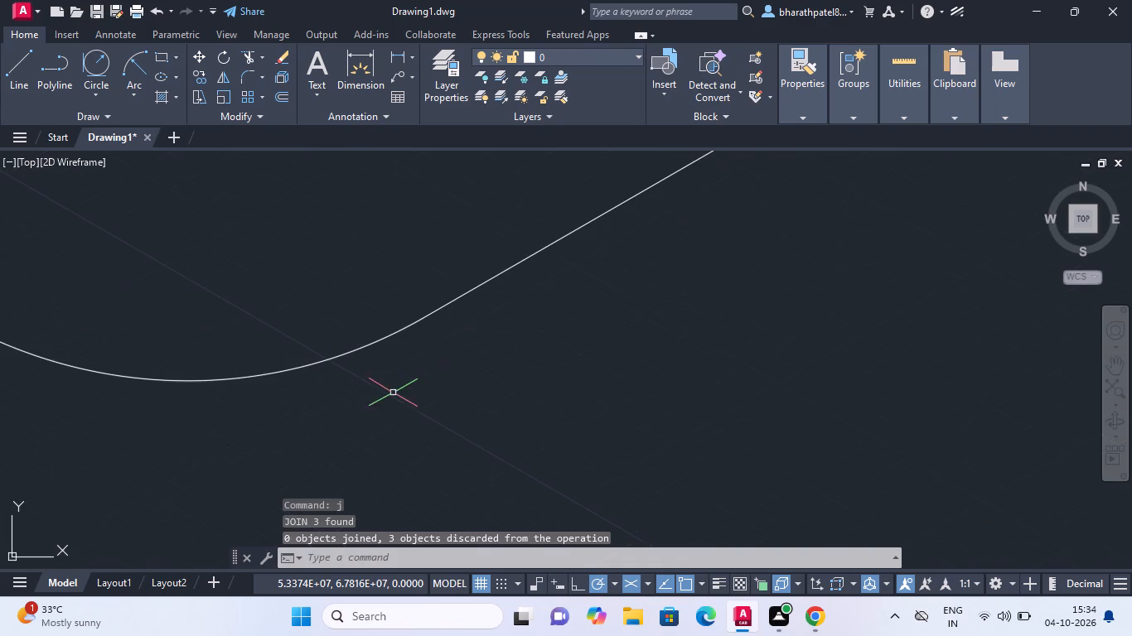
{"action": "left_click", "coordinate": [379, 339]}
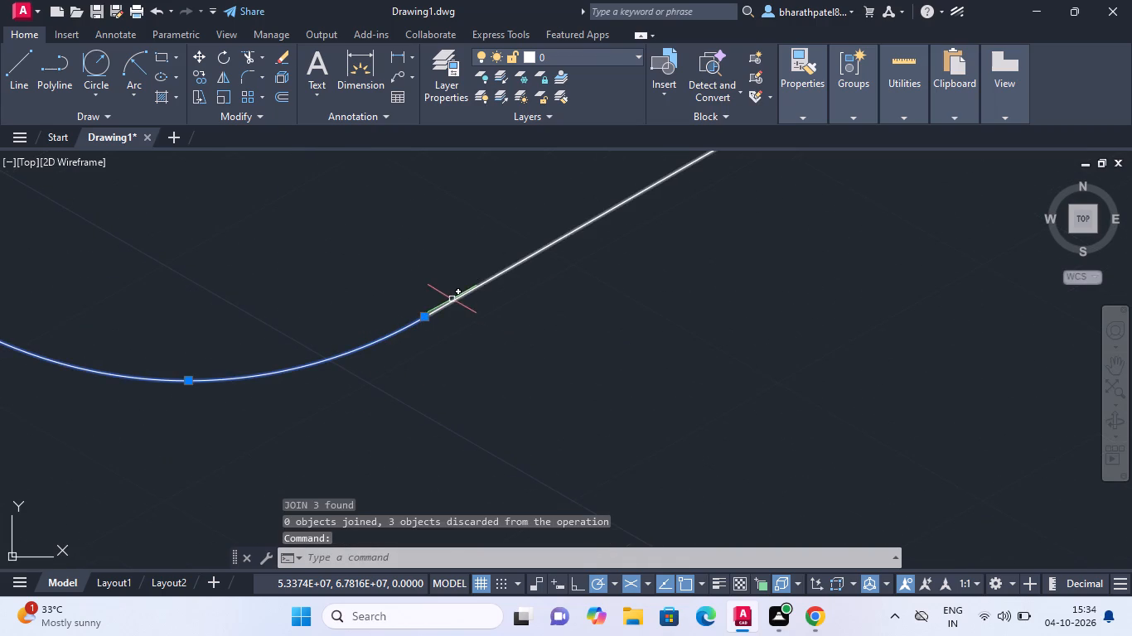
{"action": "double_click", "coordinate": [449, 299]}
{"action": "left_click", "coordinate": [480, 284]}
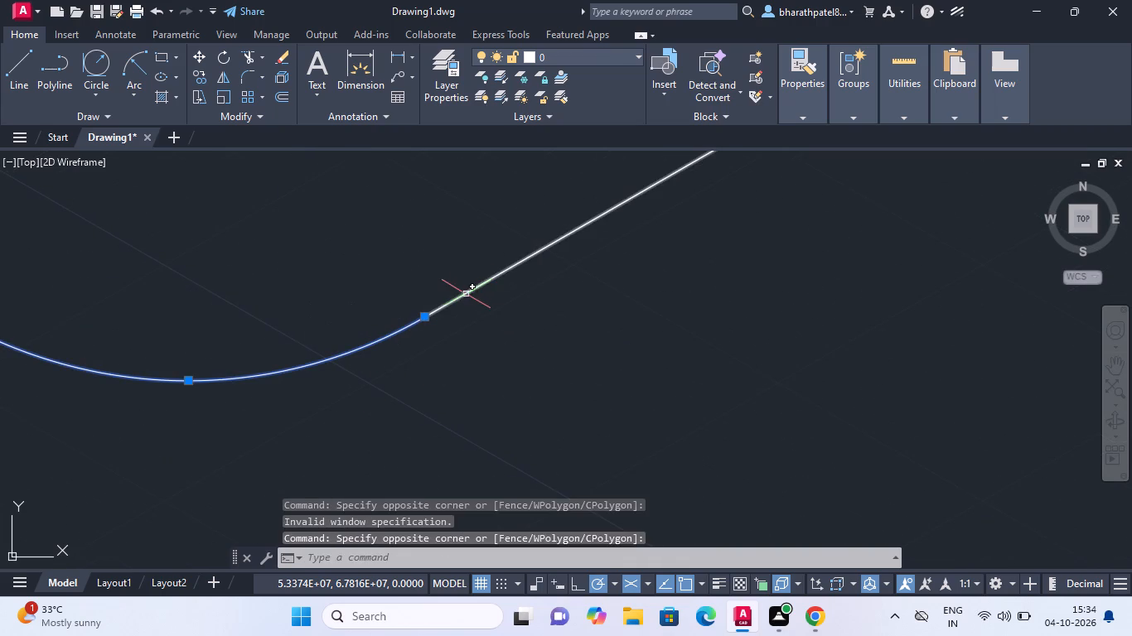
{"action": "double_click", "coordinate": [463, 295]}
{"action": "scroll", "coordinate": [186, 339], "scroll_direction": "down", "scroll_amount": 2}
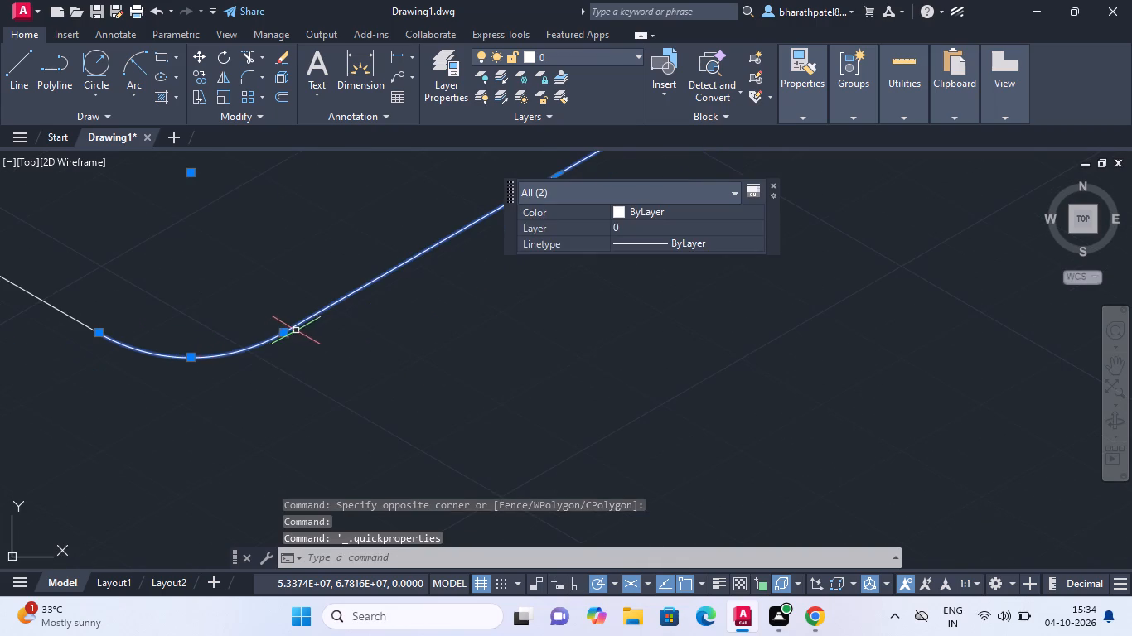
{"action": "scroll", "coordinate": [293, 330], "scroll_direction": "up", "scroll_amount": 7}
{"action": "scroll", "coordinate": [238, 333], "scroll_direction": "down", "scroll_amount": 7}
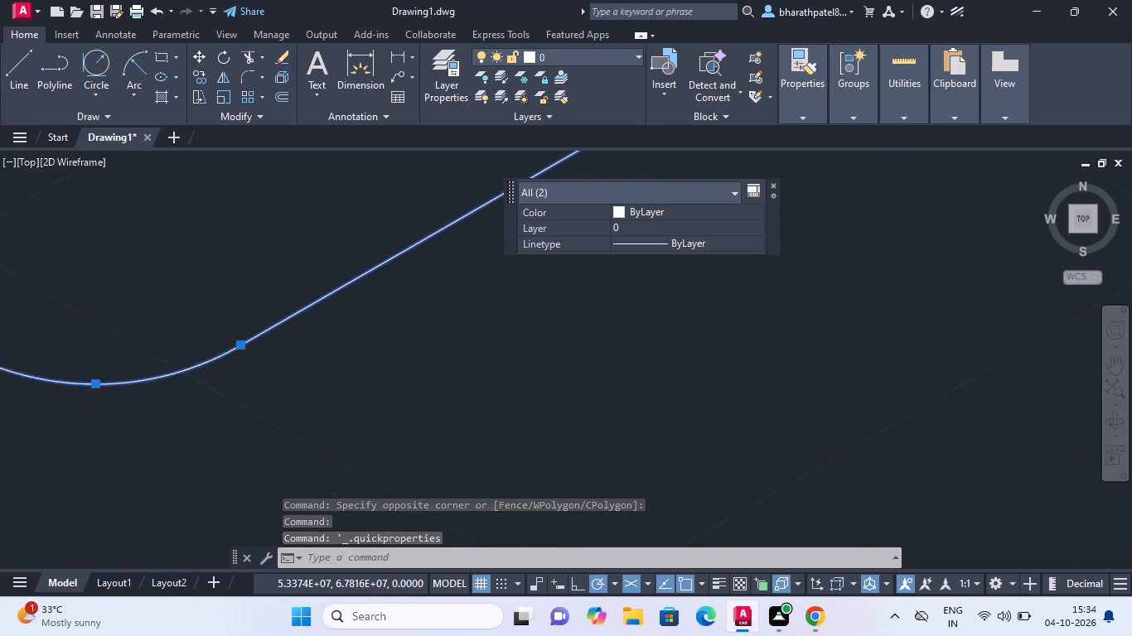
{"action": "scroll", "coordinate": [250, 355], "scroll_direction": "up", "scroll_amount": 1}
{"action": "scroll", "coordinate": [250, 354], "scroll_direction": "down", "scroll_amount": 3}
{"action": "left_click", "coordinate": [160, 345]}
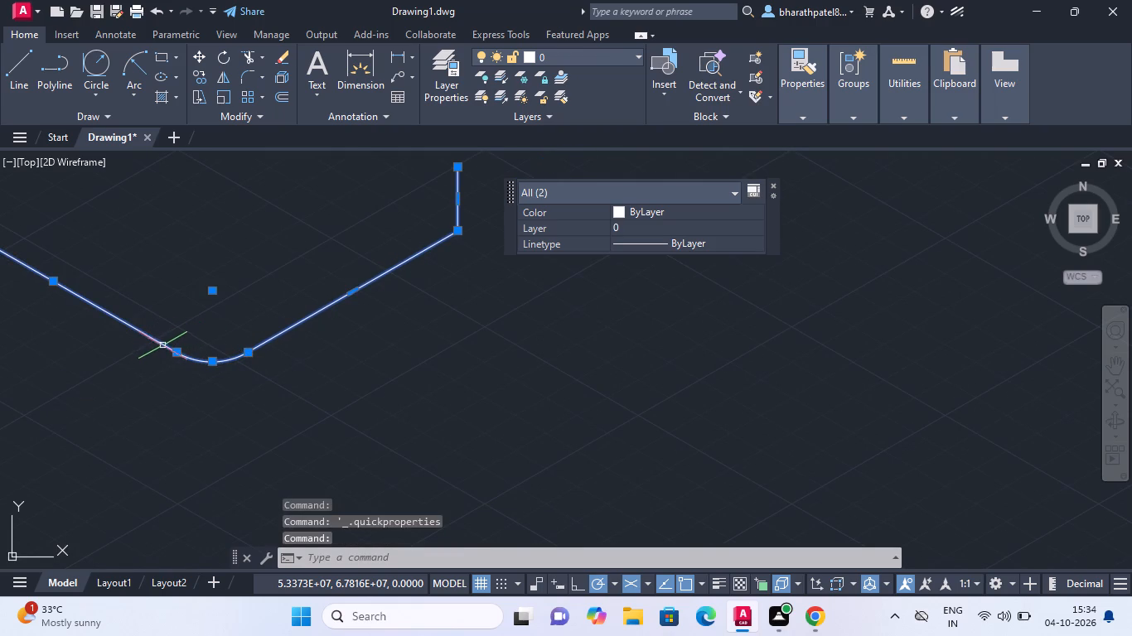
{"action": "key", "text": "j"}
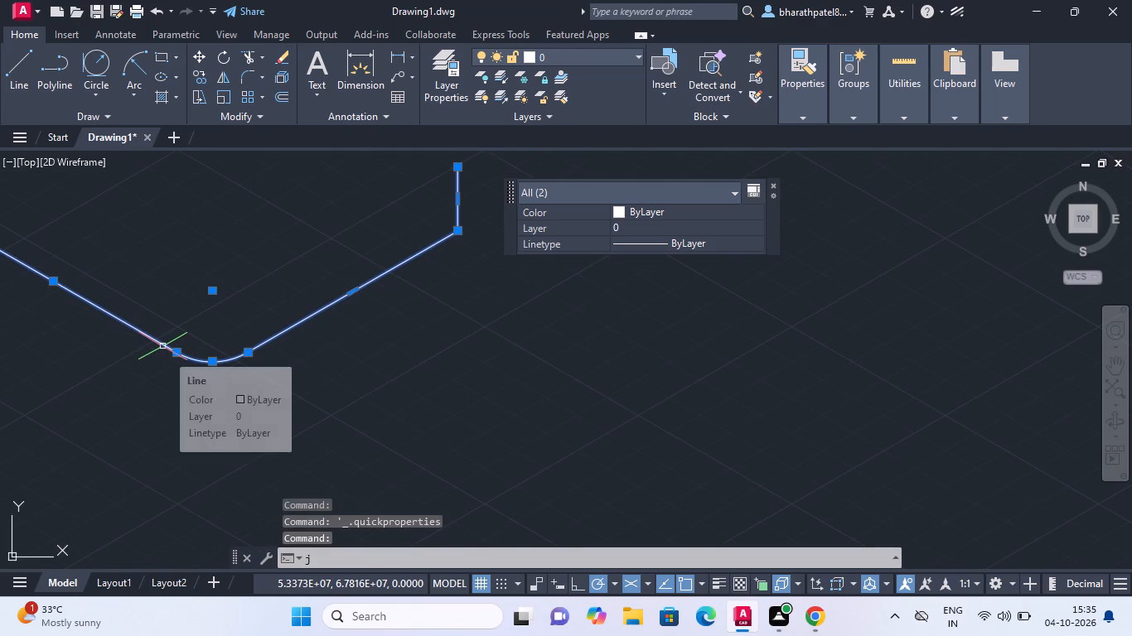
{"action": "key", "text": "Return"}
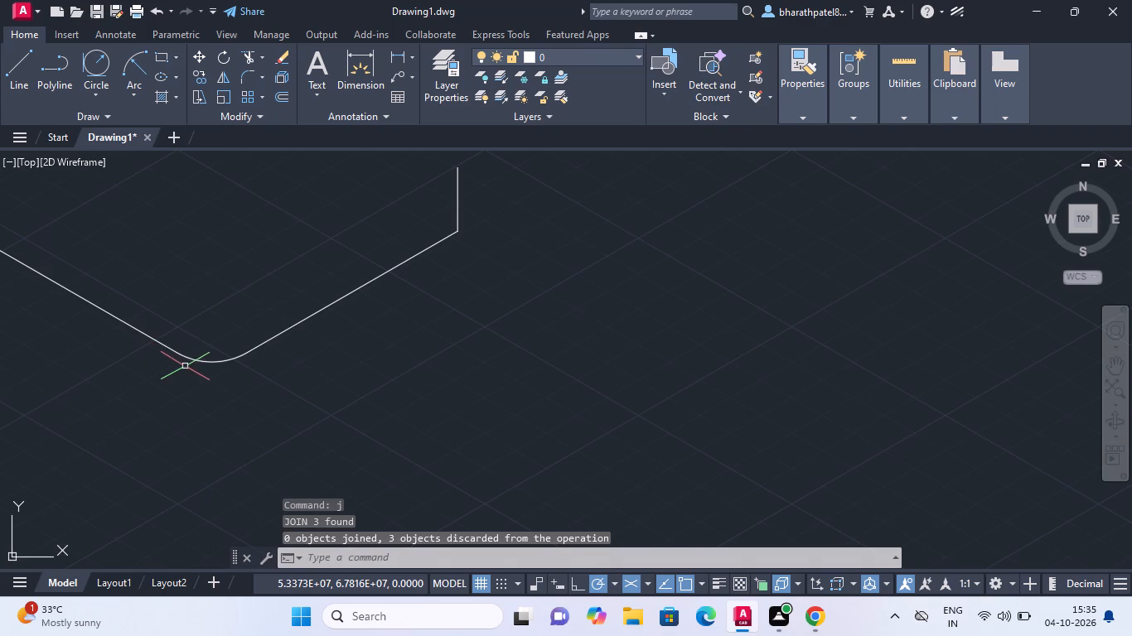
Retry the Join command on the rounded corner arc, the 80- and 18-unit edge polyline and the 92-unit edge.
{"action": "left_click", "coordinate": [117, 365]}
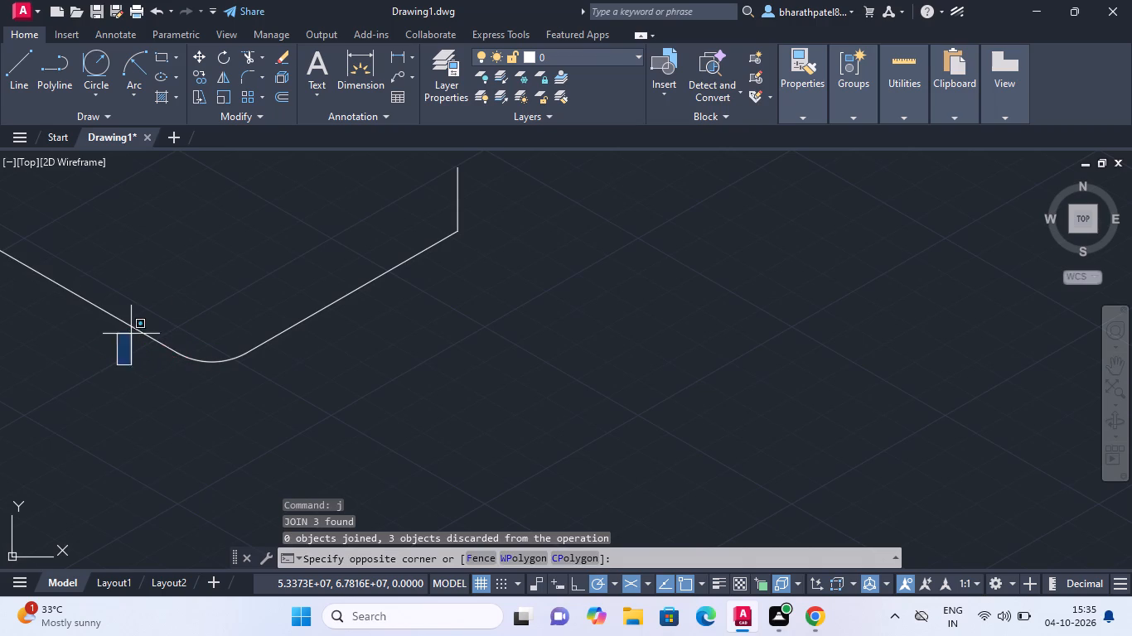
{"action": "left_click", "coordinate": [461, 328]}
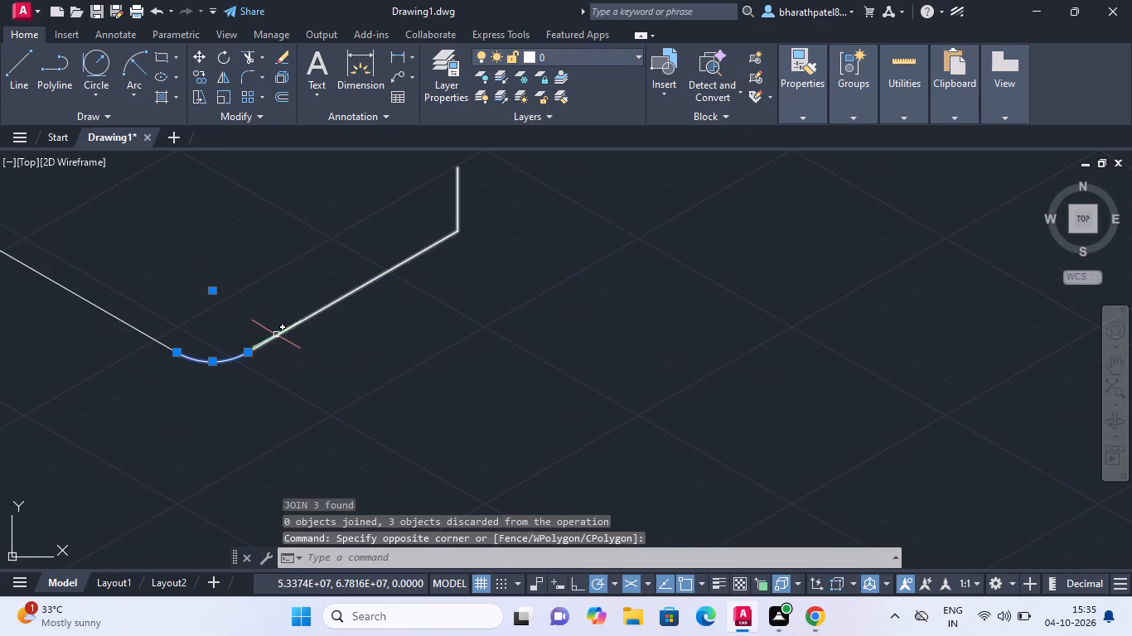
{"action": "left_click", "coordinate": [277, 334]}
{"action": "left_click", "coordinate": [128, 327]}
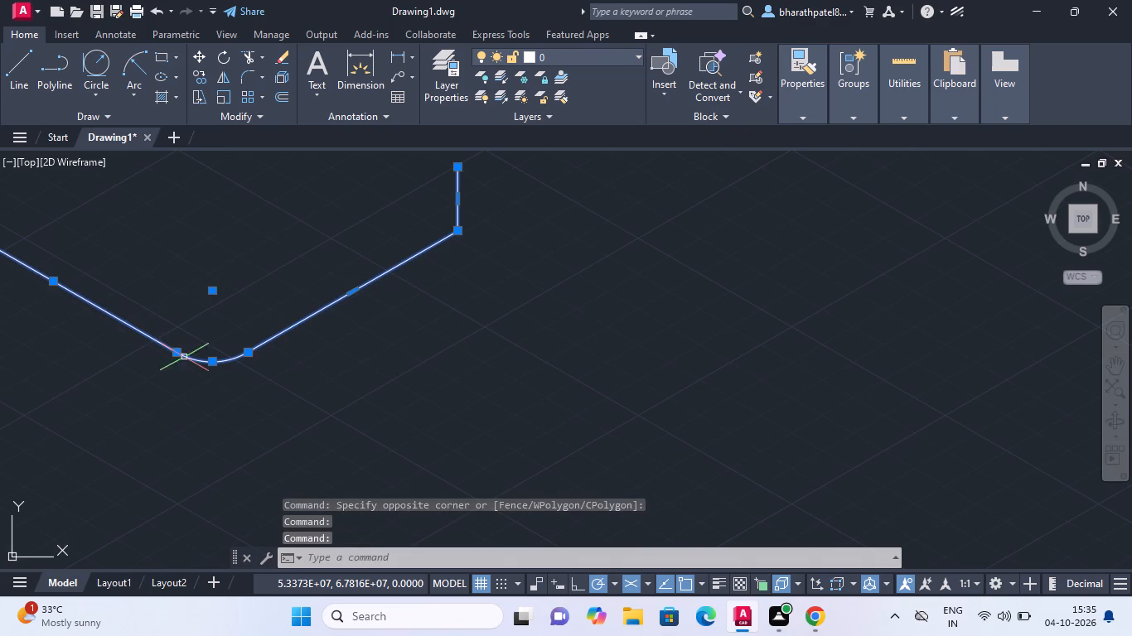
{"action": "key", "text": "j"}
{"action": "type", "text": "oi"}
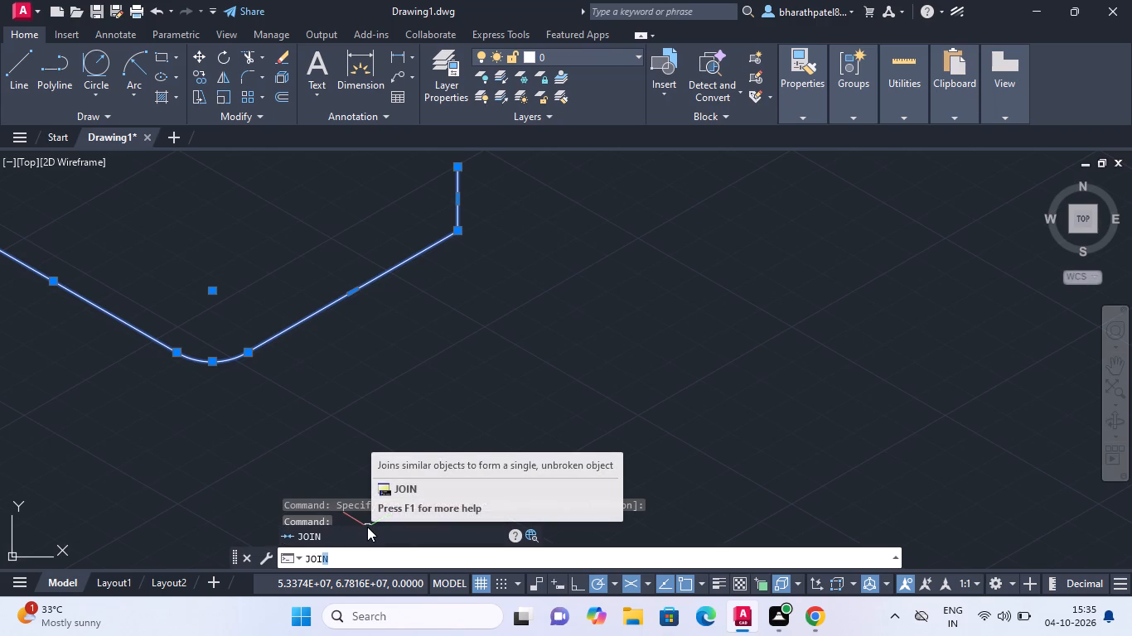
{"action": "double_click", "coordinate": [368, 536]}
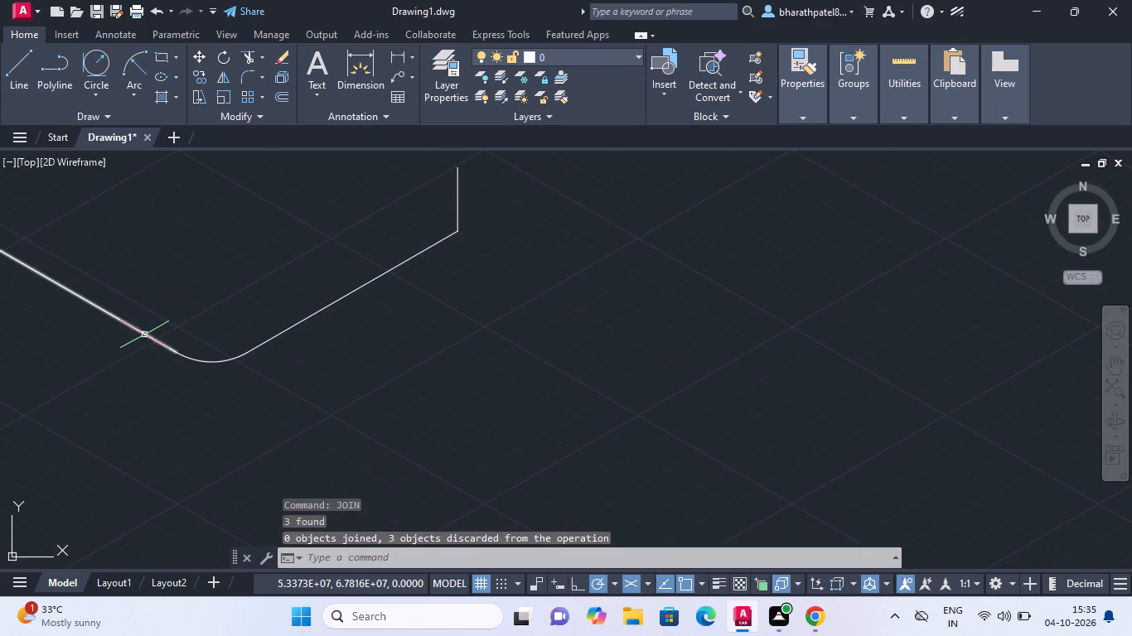
Try to offset the rounded corner arc and the 80- and 18-unit edge polyline, picking the distance on the 92-unit edge.
{"action": "scroll", "coordinate": [189, 339], "scroll_direction": "down", "scroll_amount": 4}
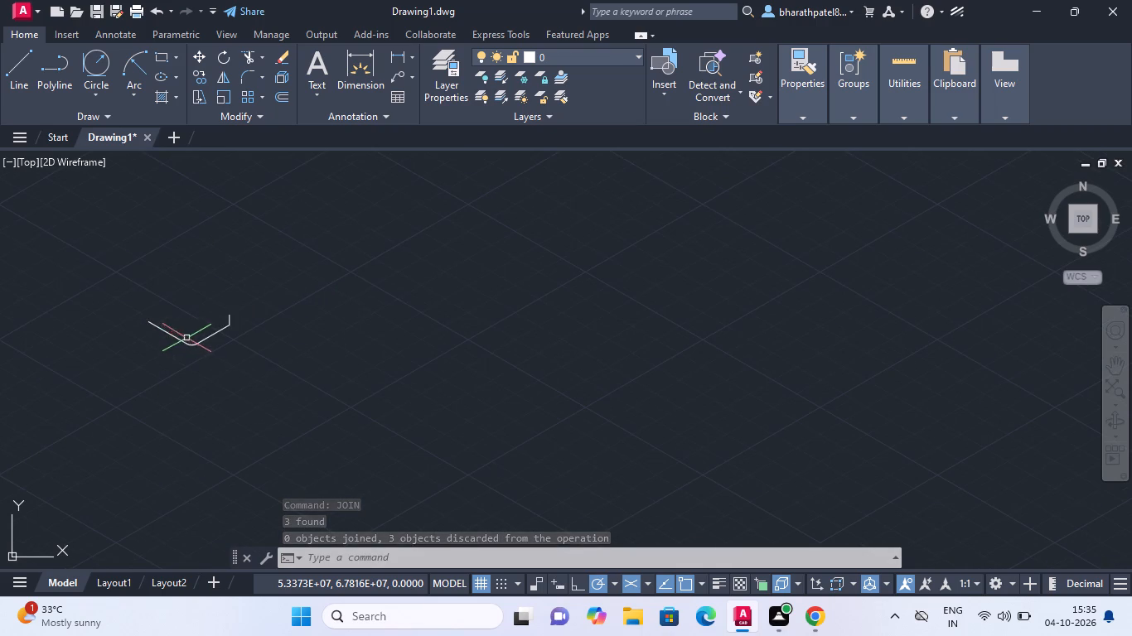
{"action": "left_click", "coordinate": [282, 101]}
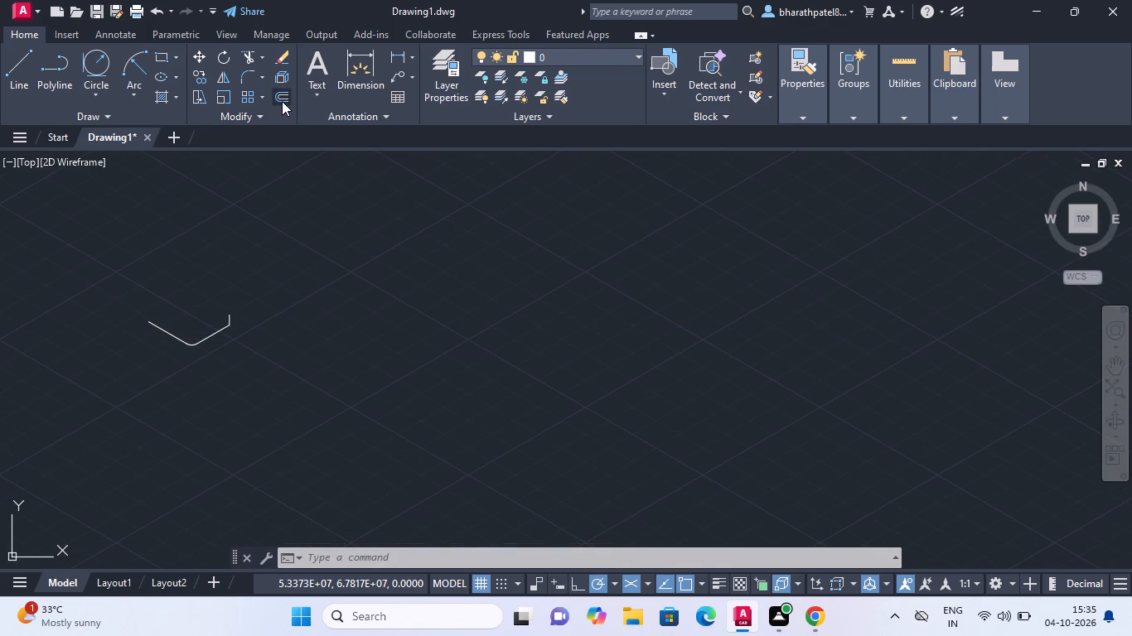
{"action": "scroll", "coordinate": [127, 334], "scroll_direction": "up", "scroll_amount": 4}
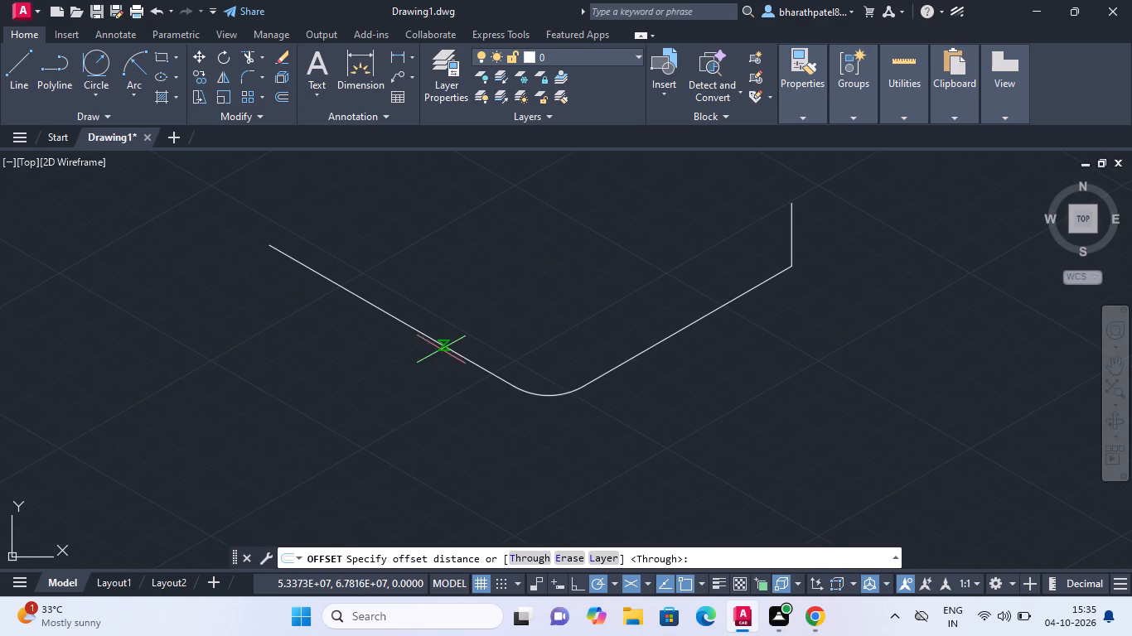
{"action": "left_click", "coordinate": [445, 344]}
{"action": "left_click", "coordinate": [443, 346]}
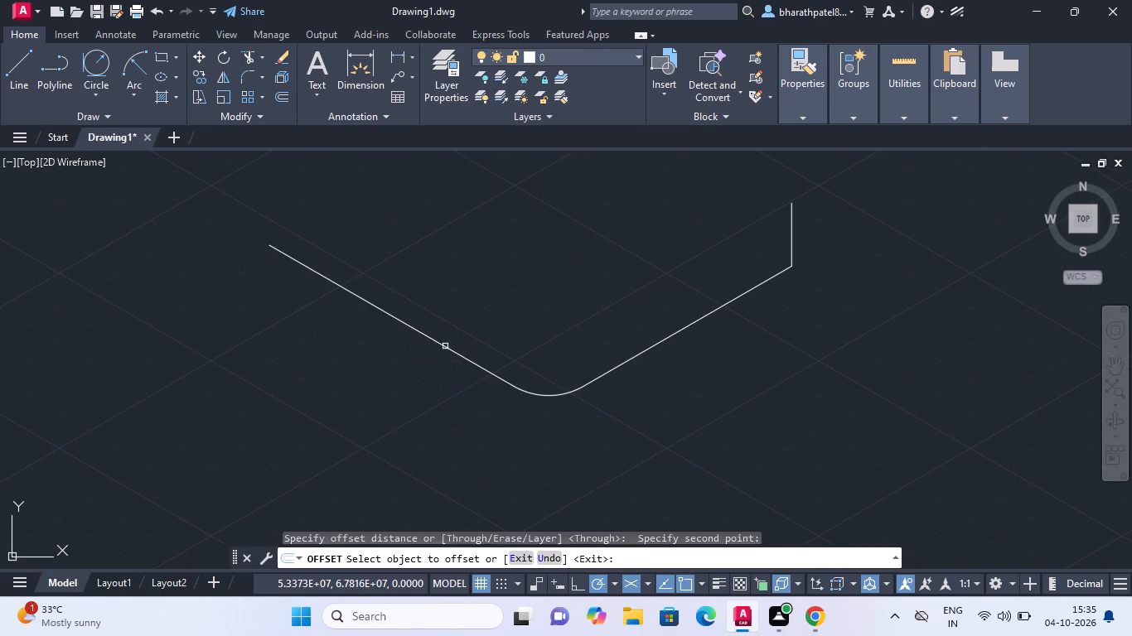
{"action": "left_click", "coordinate": [533, 393]}
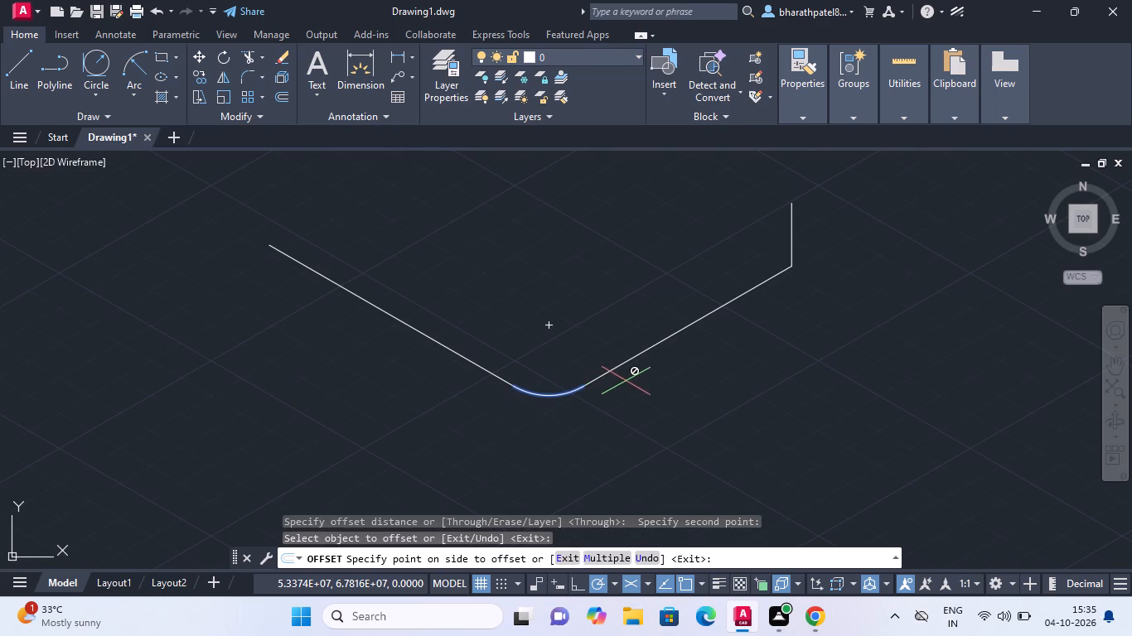
{"action": "double_click", "coordinate": [617, 369]}
{"action": "left_click", "coordinate": [612, 369]}
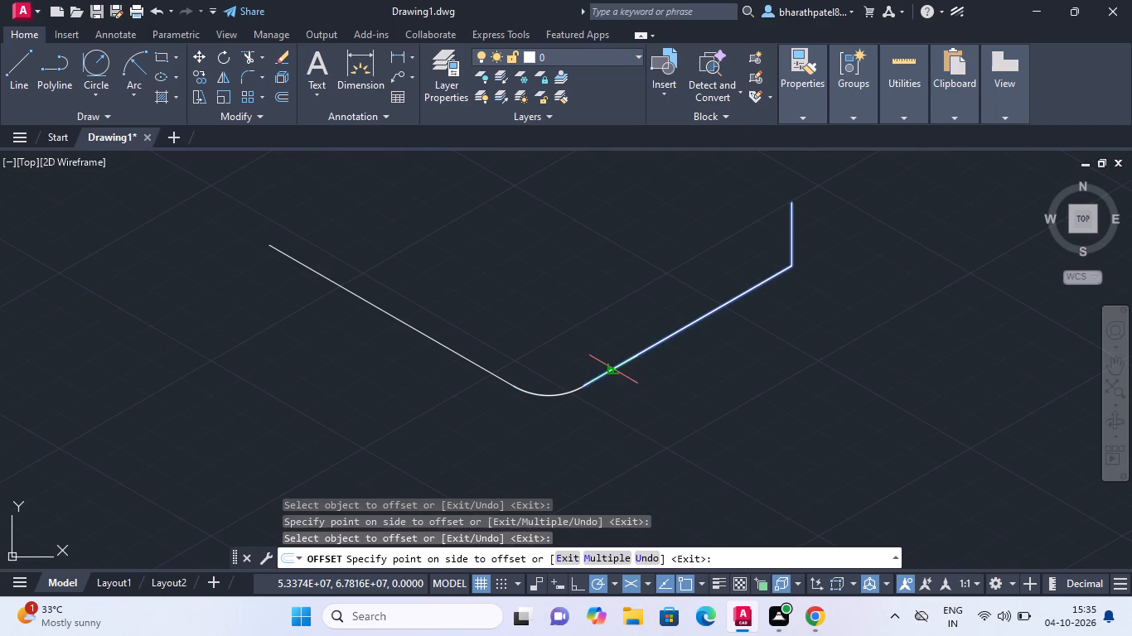
{"action": "double_click", "coordinate": [568, 392]}
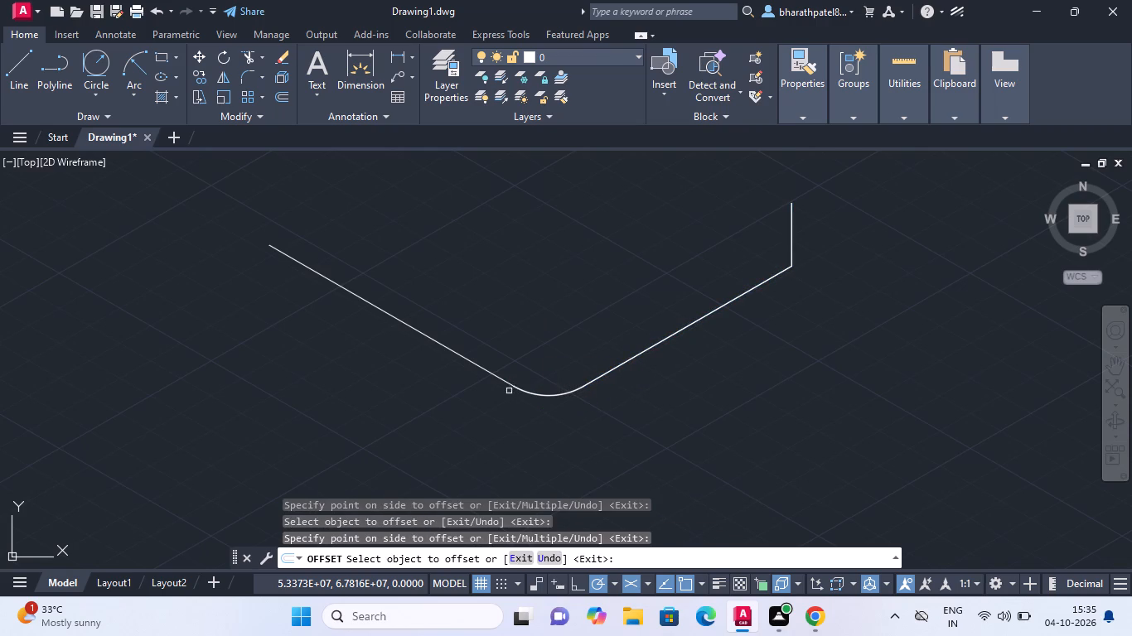
Draw a short line from the corner end of the 92-unit edge to a nearby point on the rounded corner arc.
{"action": "scroll", "coordinate": [507, 378], "scroll_direction": "up", "scroll_amount": 4}
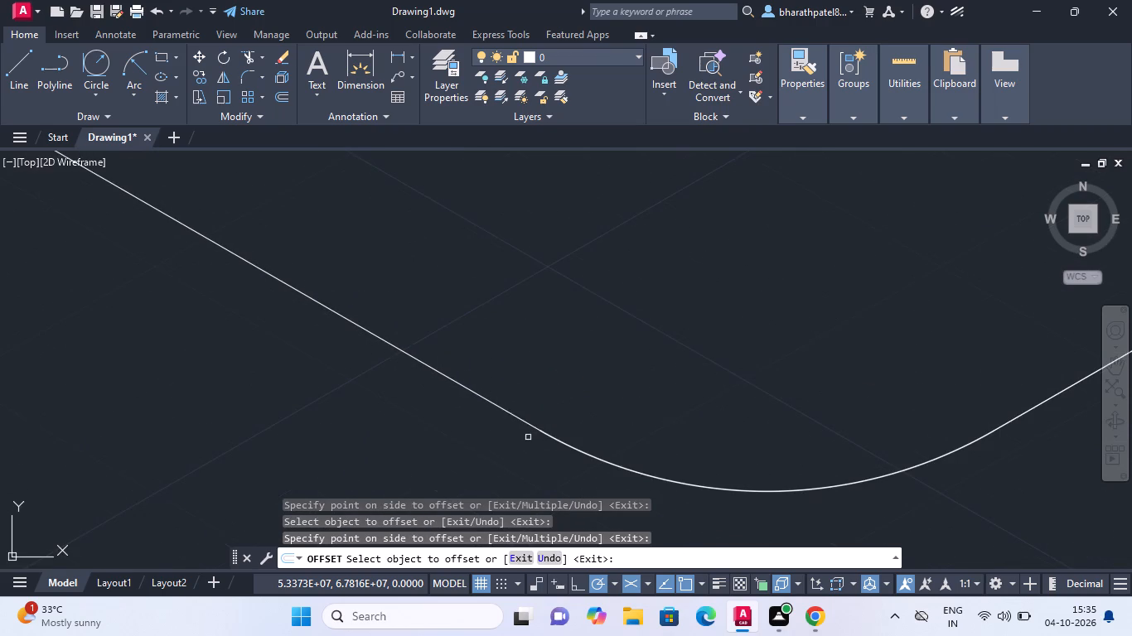
{"action": "scroll", "coordinate": [528, 437], "scroll_direction": "up", "scroll_amount": 4}
{"action": "scroll", "coordinate": [671, 436], "scroll_direction": "up", "scroll_amount": 2}
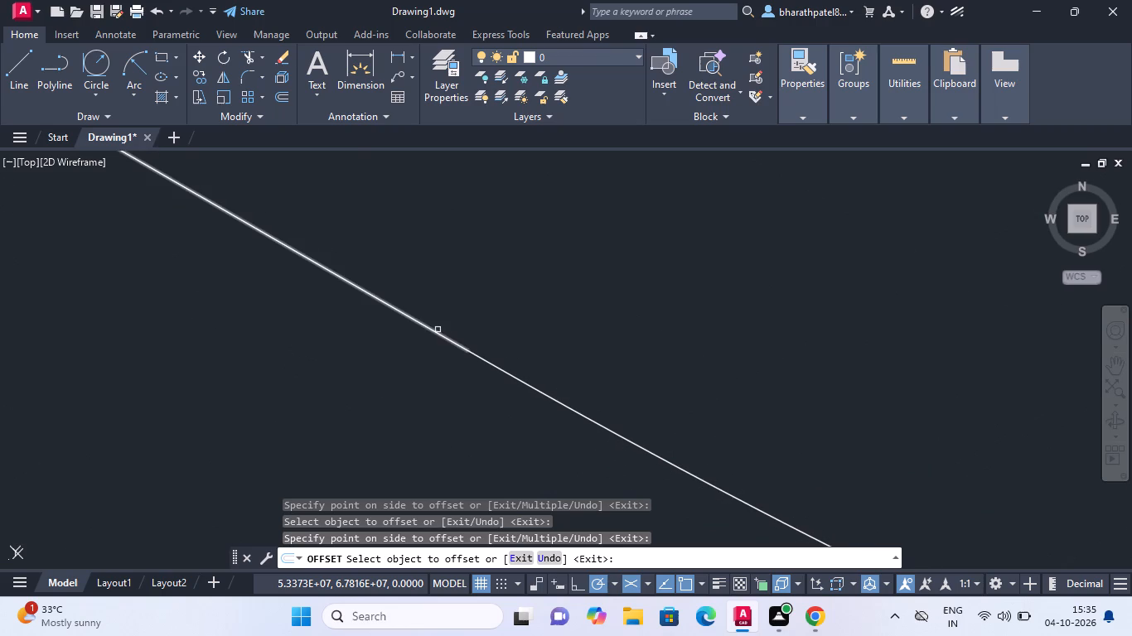
{"action": "scroll", "coordinate": [474, 353], "scroll_direction": "up", "scroll_amount": 10}
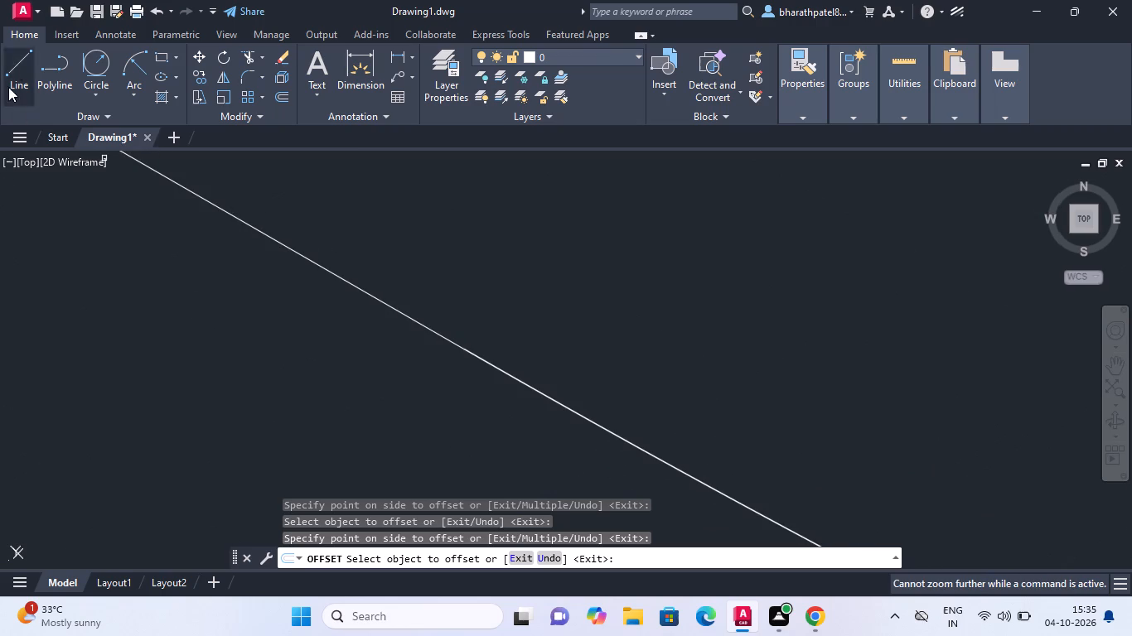
{"action": "left_click", "coordinate": [24, 58]}
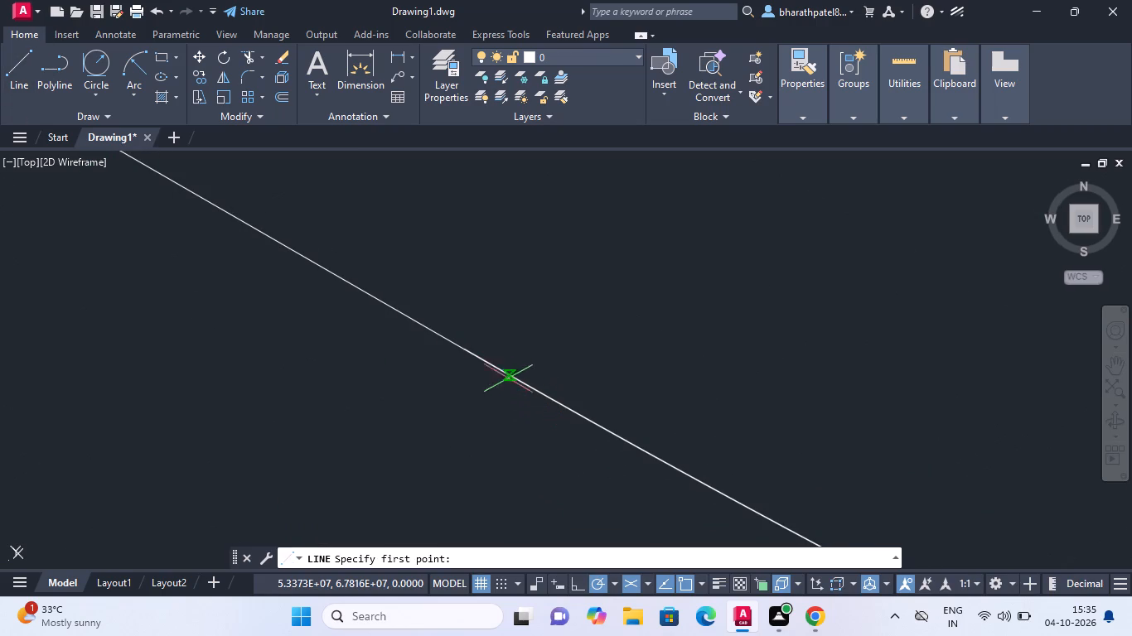
{"action": "scroll", "coordinate": [446, 340], "scroll_direction": "up", "scroll_amount": 3}
{"action": "scroll", "coordinate": [444, 340], "scroll_direction": "down", "scroll_amount": 3}
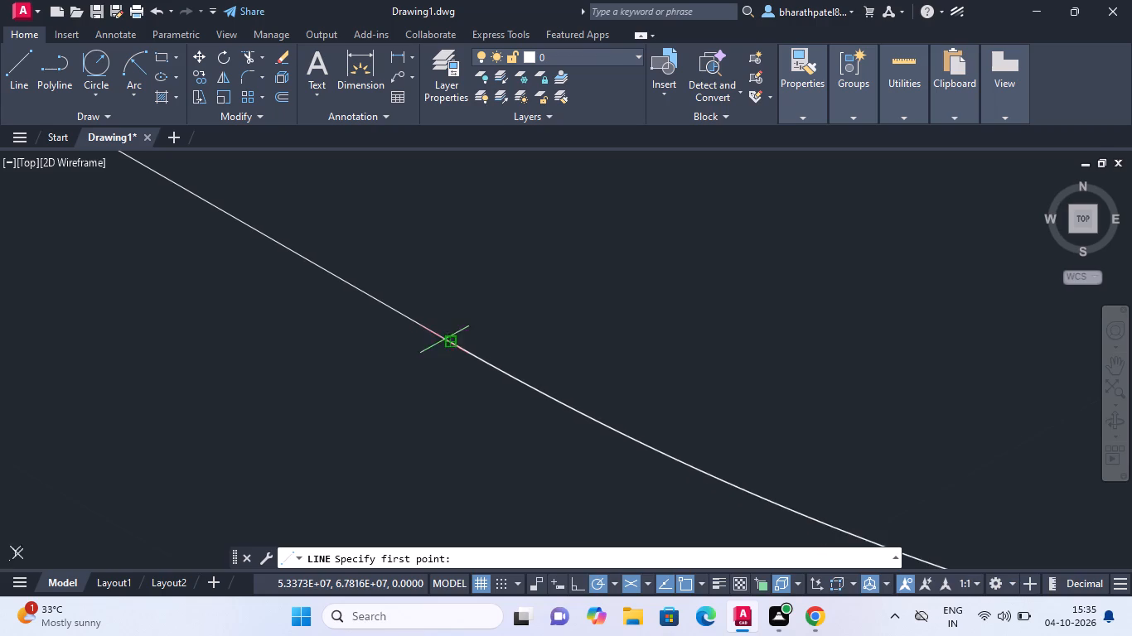
{"action": "scroll", "coordinate": [444, 340], "scroll_direction": "down", "scroll_amount": 1}
{"action": "scroll", "coordinate": [444, 340], "scroll_direction": "up", "scroll_amount": 2}
{"action": "double_click", "coordinate": [448, 335]}
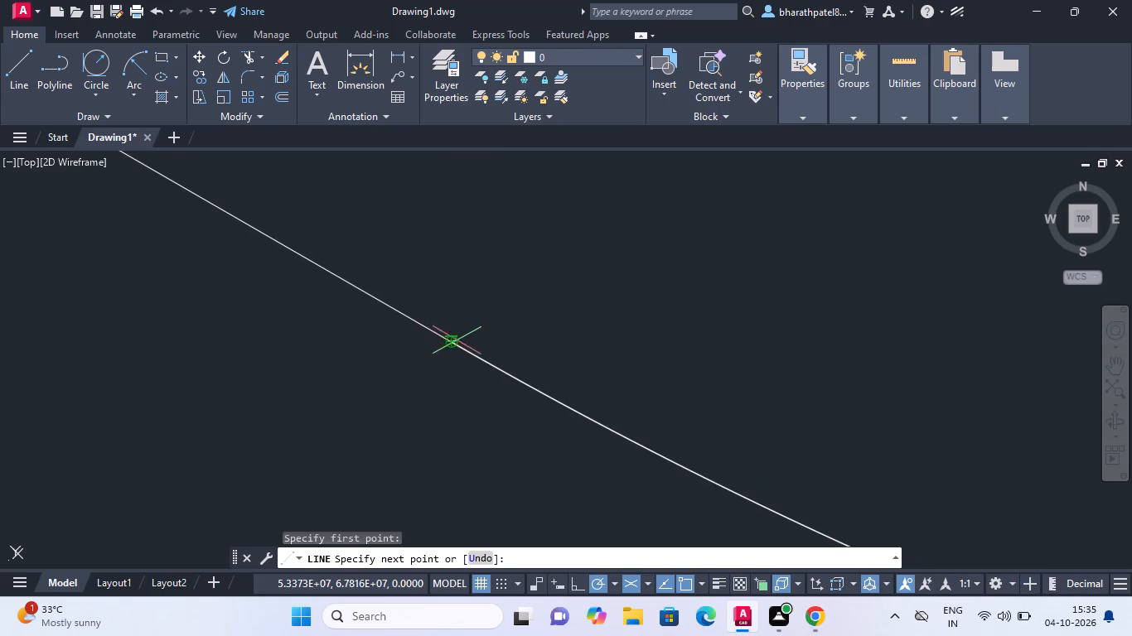
{"action": "left_click", "coordinate": [561, 403]}
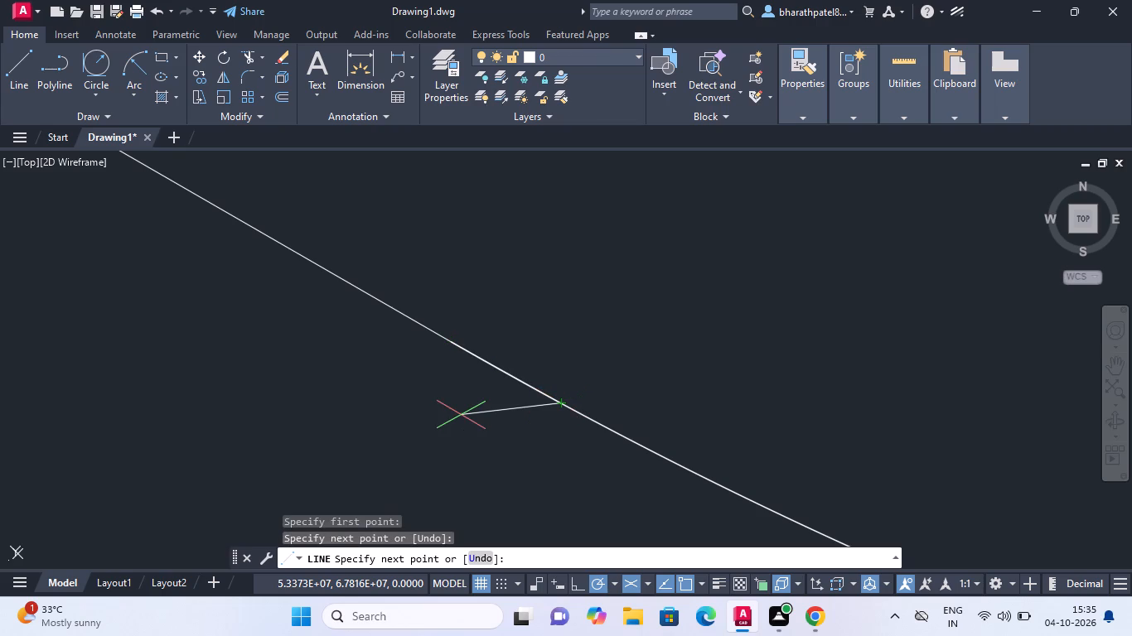
{"action": "key", "text": "Escape"}
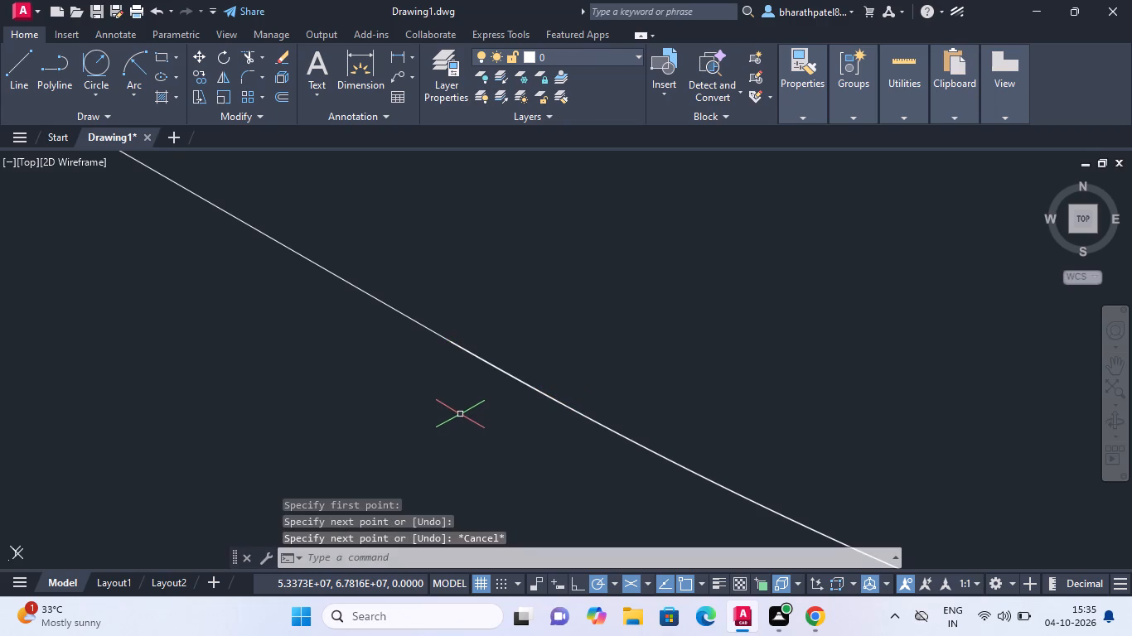
Join the 92-unit edge, the short connecting line and the rounded corner arc.
{"action": "left_click", "coordinate": [424, 325]}
{"action": "left_click", "coordinate": [476, 362]}
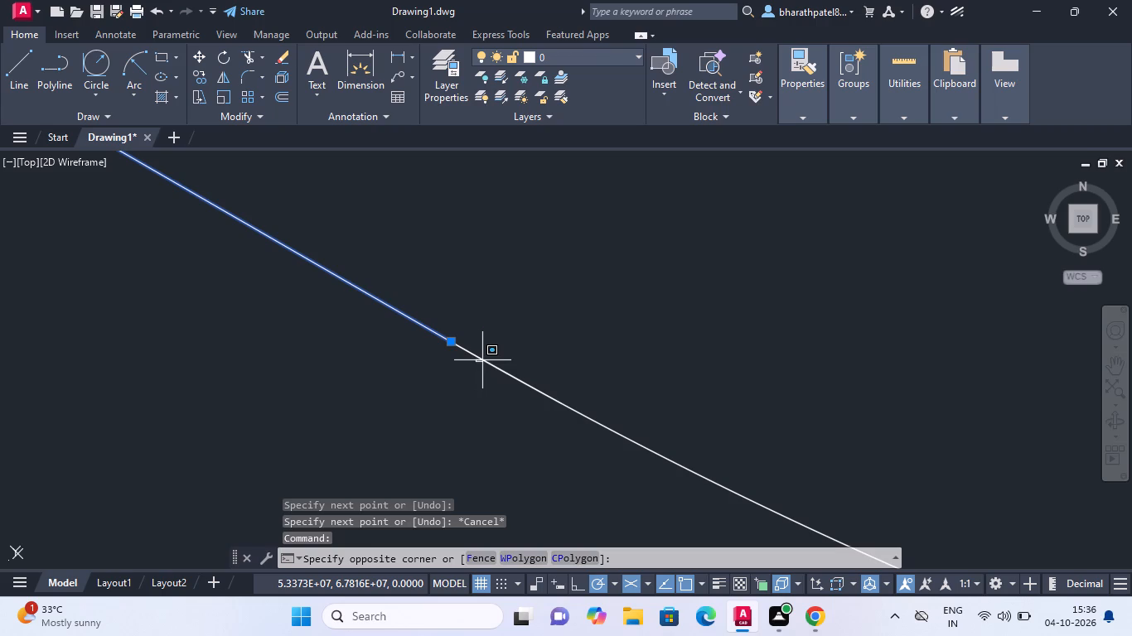
{"action": "left_click", "coordinate": [478, 369]}
{"action": "left_click", "coordinate": [482, 357]}
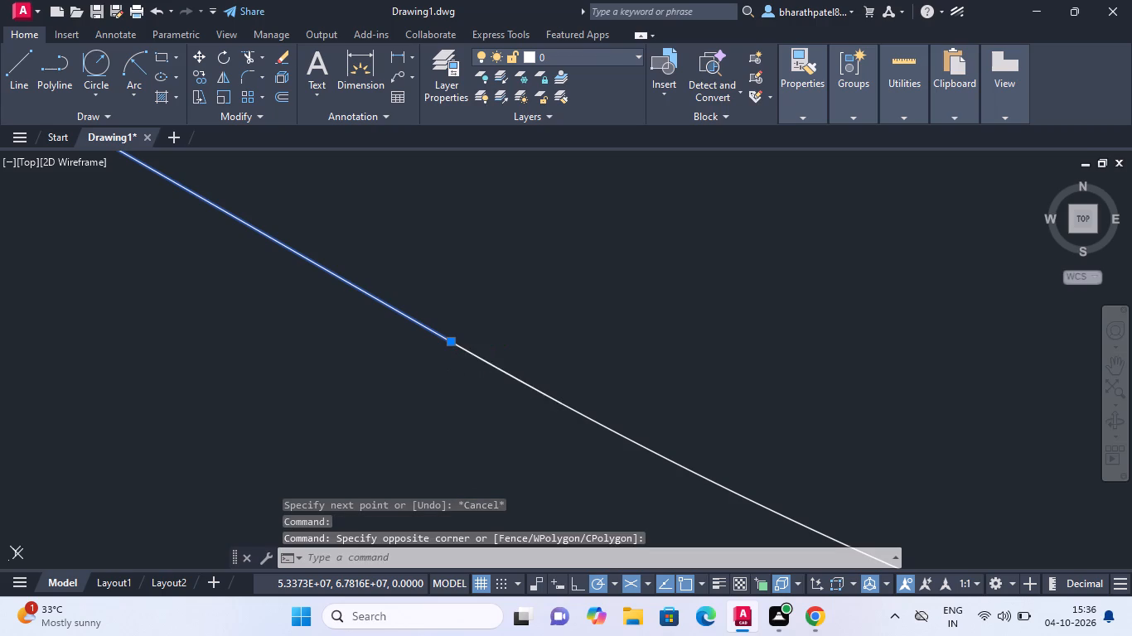
{"action": "left_click", "coordinate": [583, 415]}
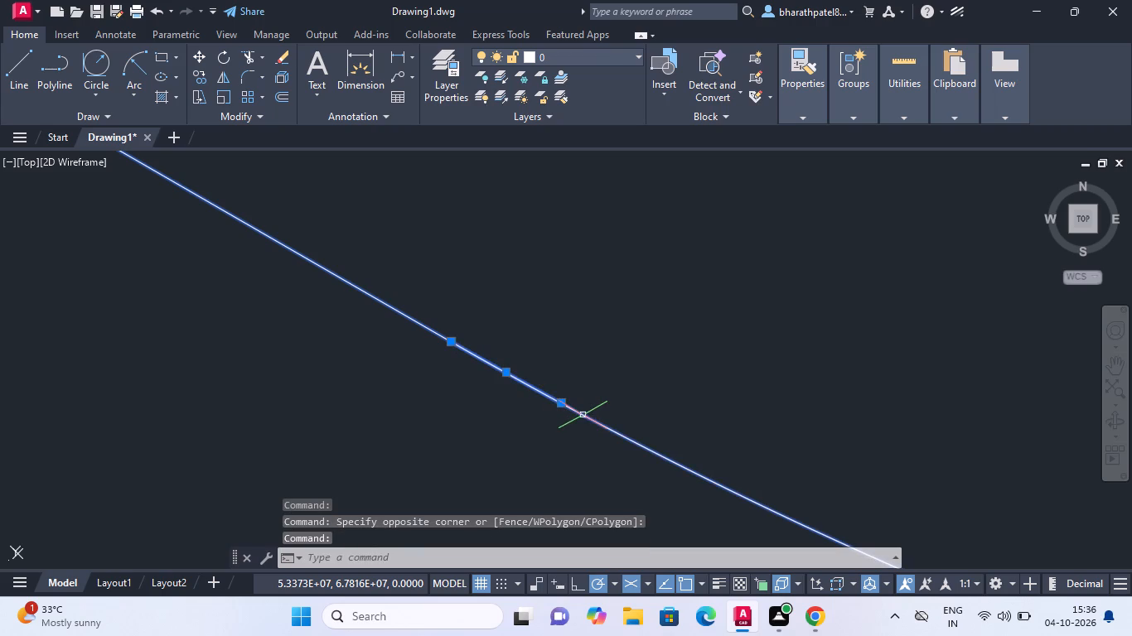
{"action": "scroll", "coordinate": [570, 408], "scroll_direction": "down", "scroll_amount": 2}
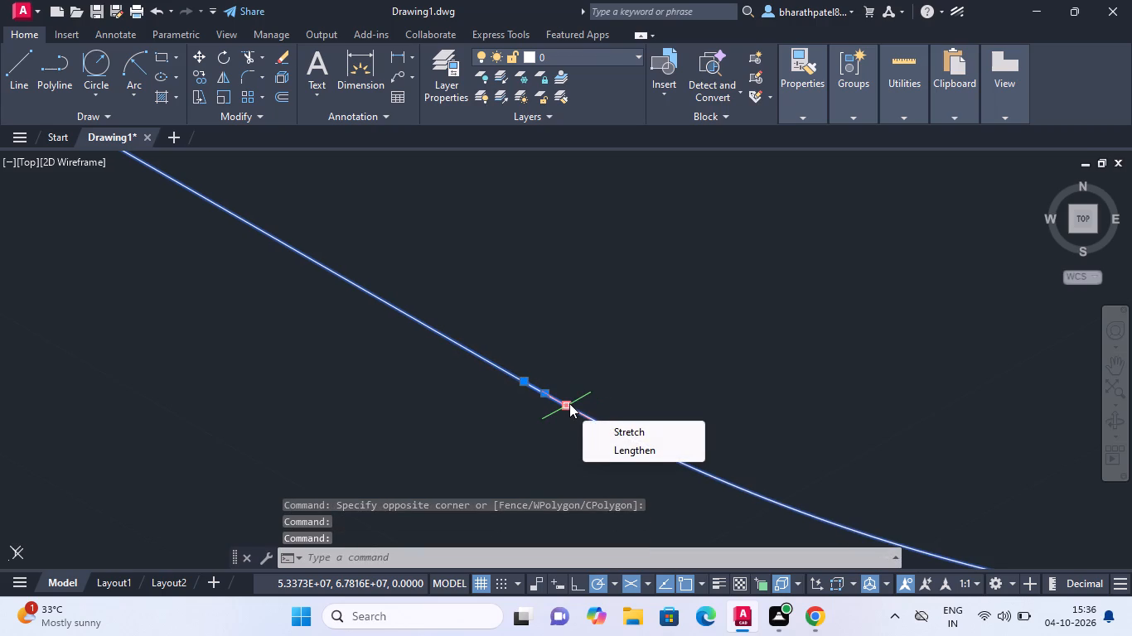
{"action": "key", "text": "j"}
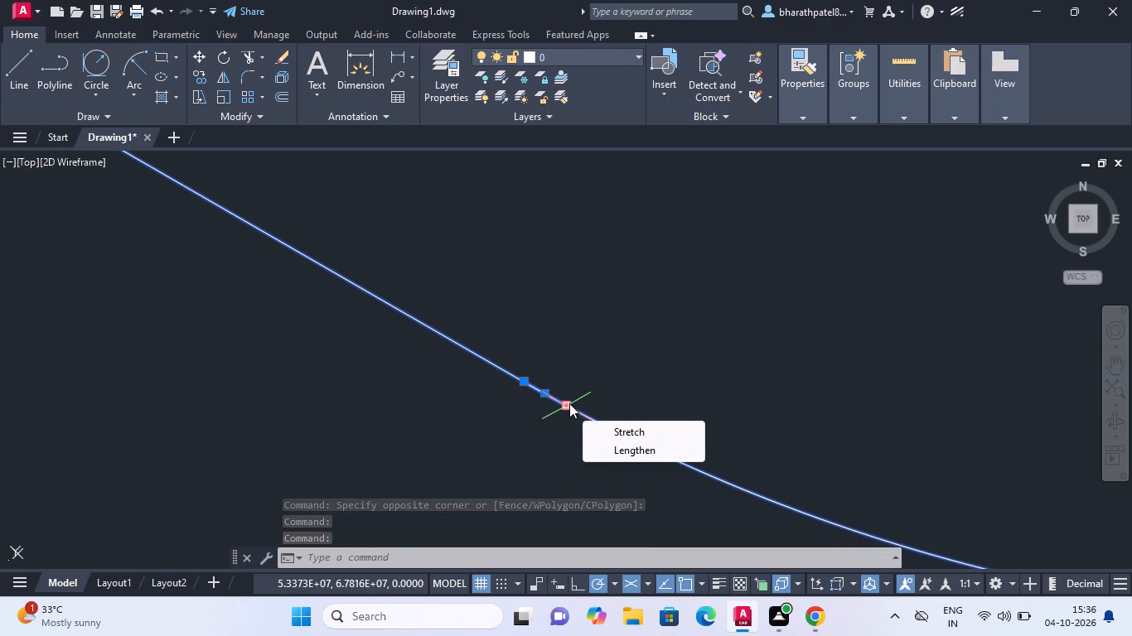
{"action": "key", "text": "Return"}
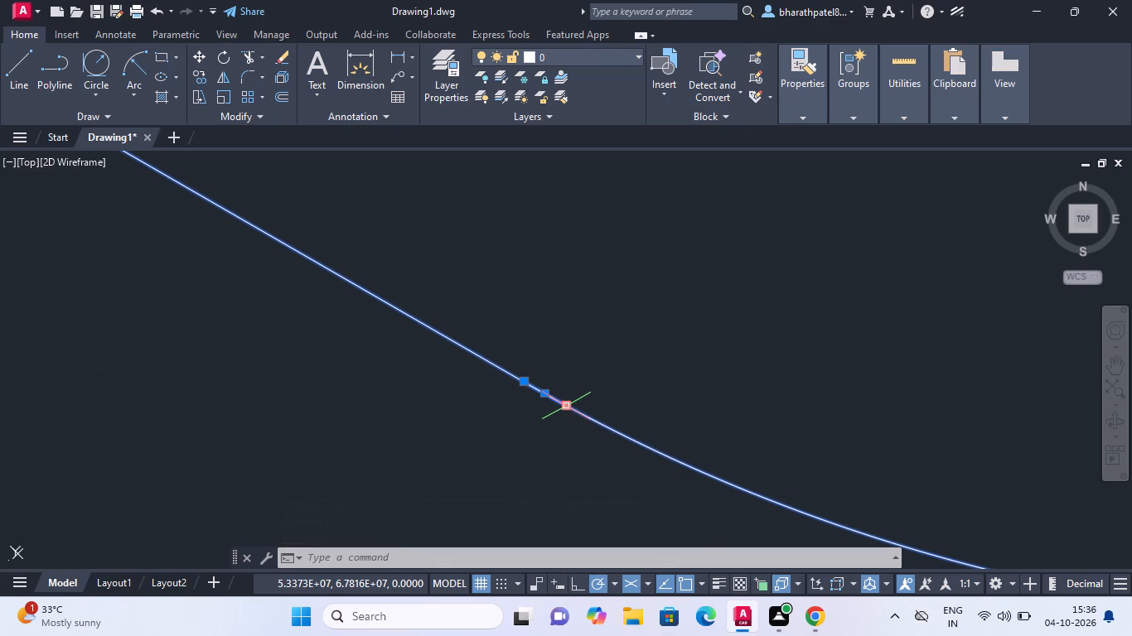
{"action": "scroll", "coordinate": [588, 377], "scroll_direction": "down", "scroll_amount": 4}
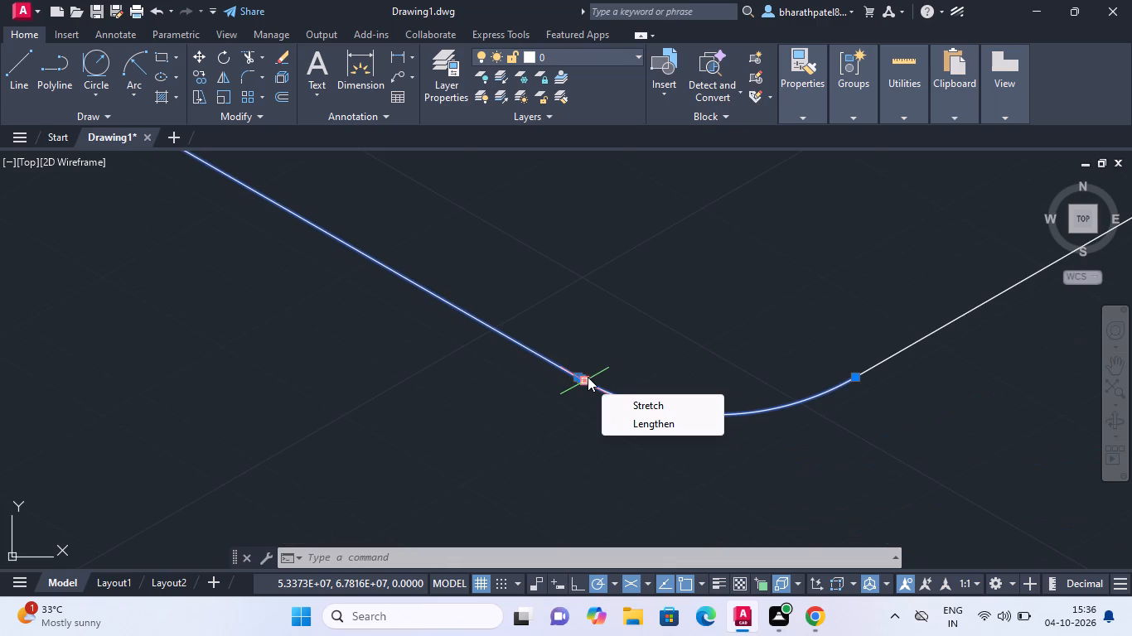
{"action": "key", "text": "j"}
{"action": "left_click", "coordinate": [550, 561]}
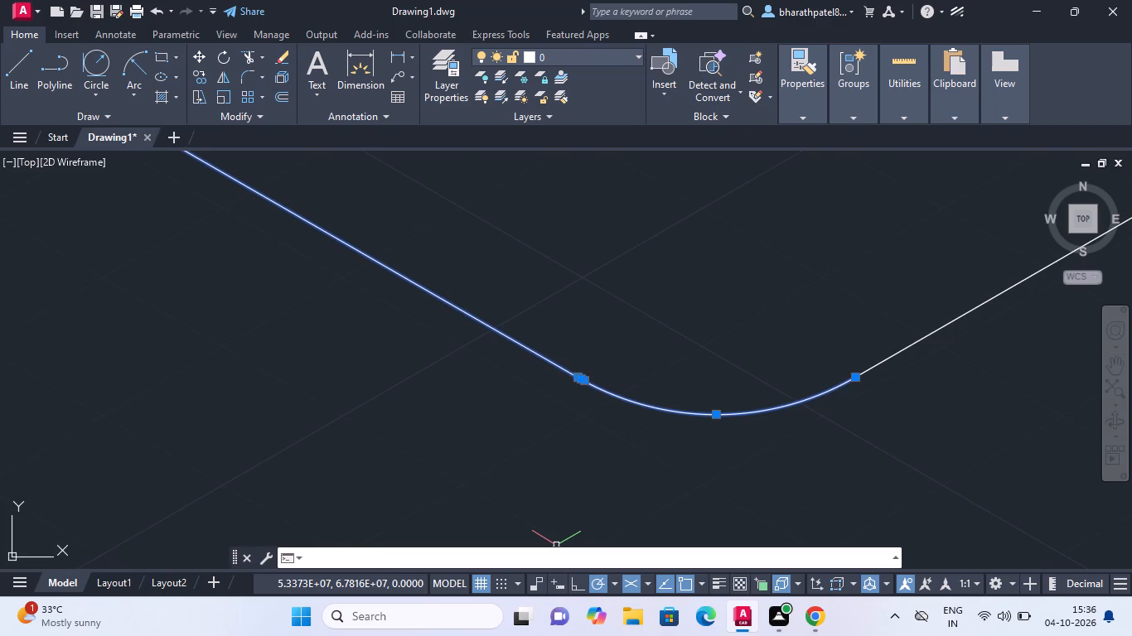
{"action": "key", "text": "j"}
{"action": "key", "text": "Return"}
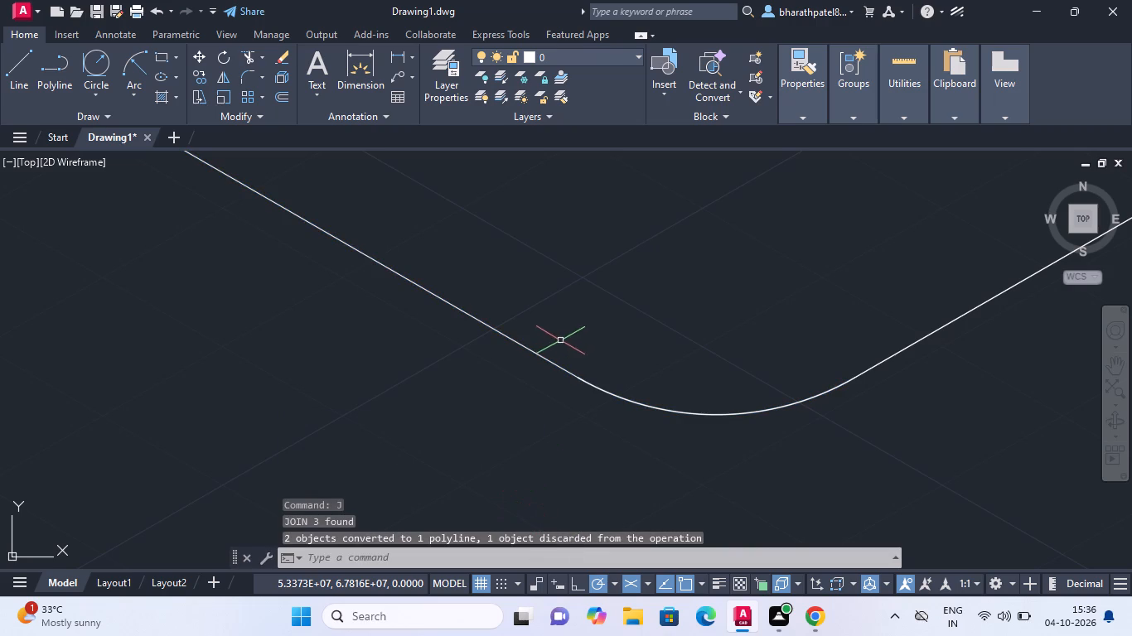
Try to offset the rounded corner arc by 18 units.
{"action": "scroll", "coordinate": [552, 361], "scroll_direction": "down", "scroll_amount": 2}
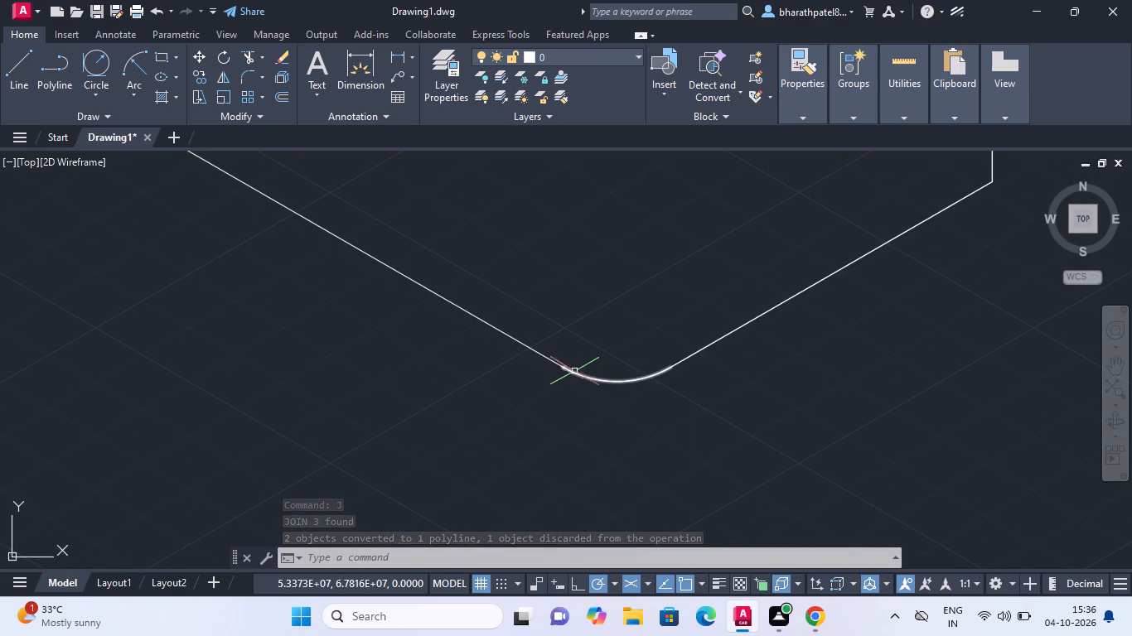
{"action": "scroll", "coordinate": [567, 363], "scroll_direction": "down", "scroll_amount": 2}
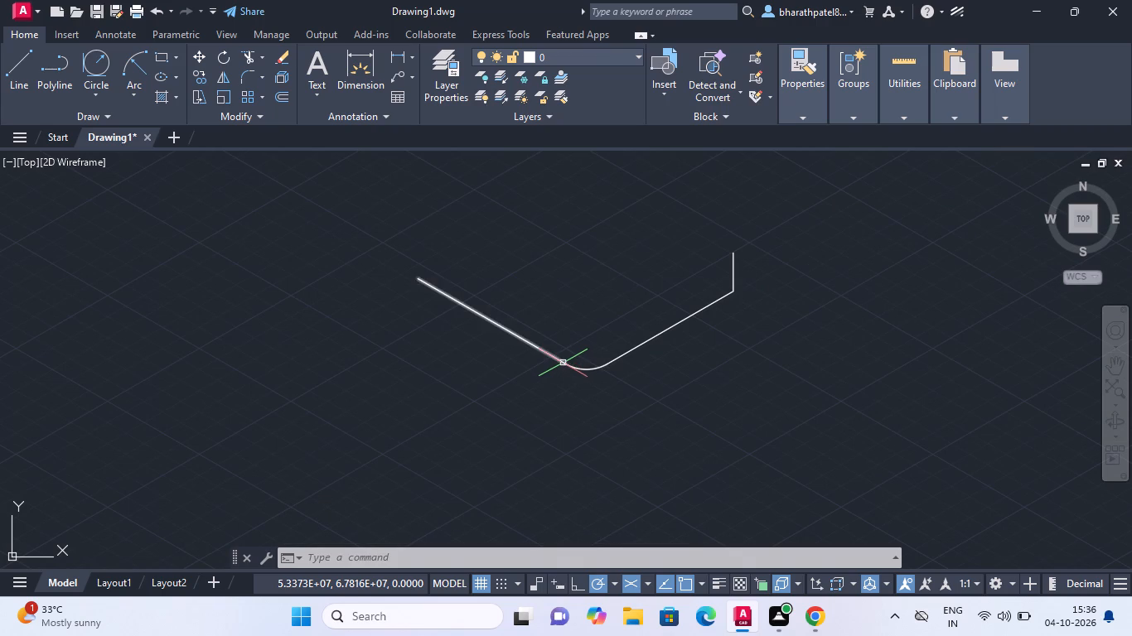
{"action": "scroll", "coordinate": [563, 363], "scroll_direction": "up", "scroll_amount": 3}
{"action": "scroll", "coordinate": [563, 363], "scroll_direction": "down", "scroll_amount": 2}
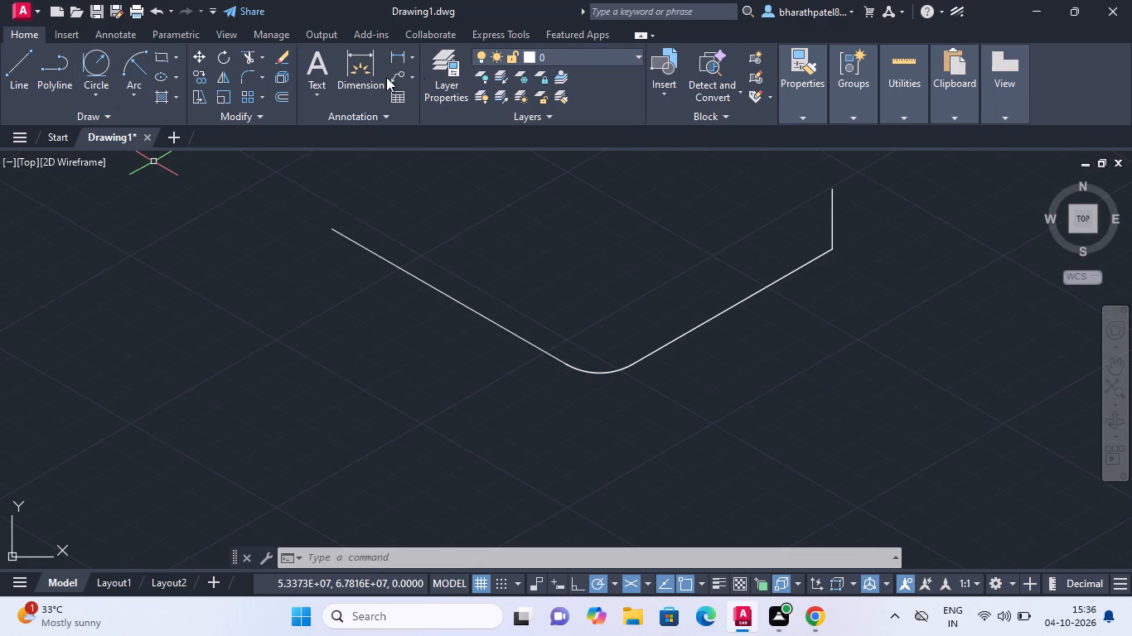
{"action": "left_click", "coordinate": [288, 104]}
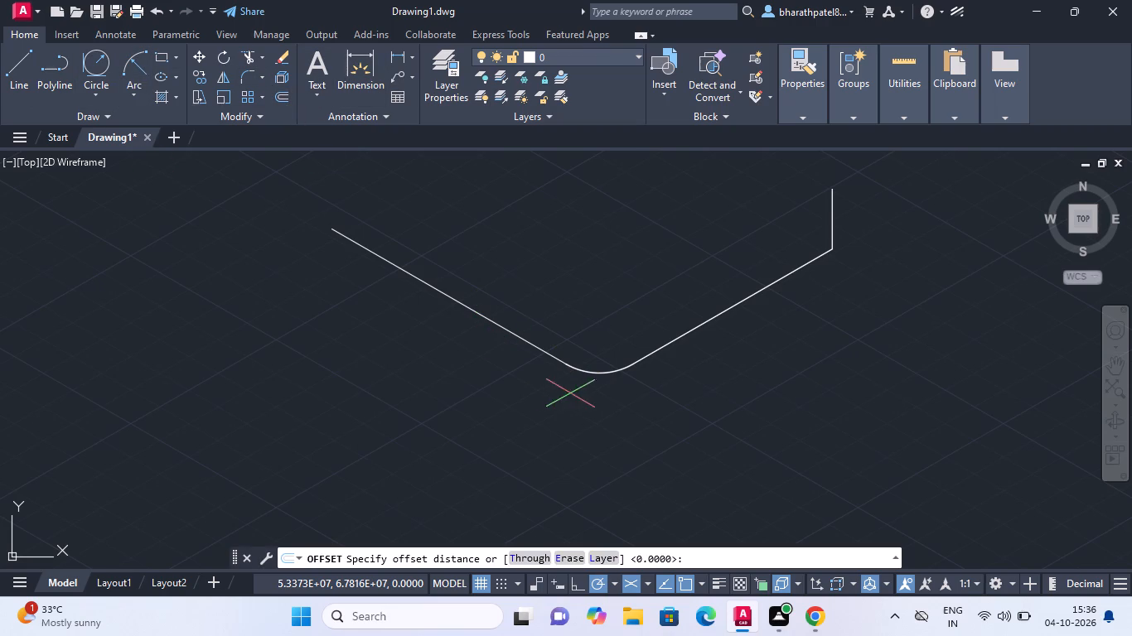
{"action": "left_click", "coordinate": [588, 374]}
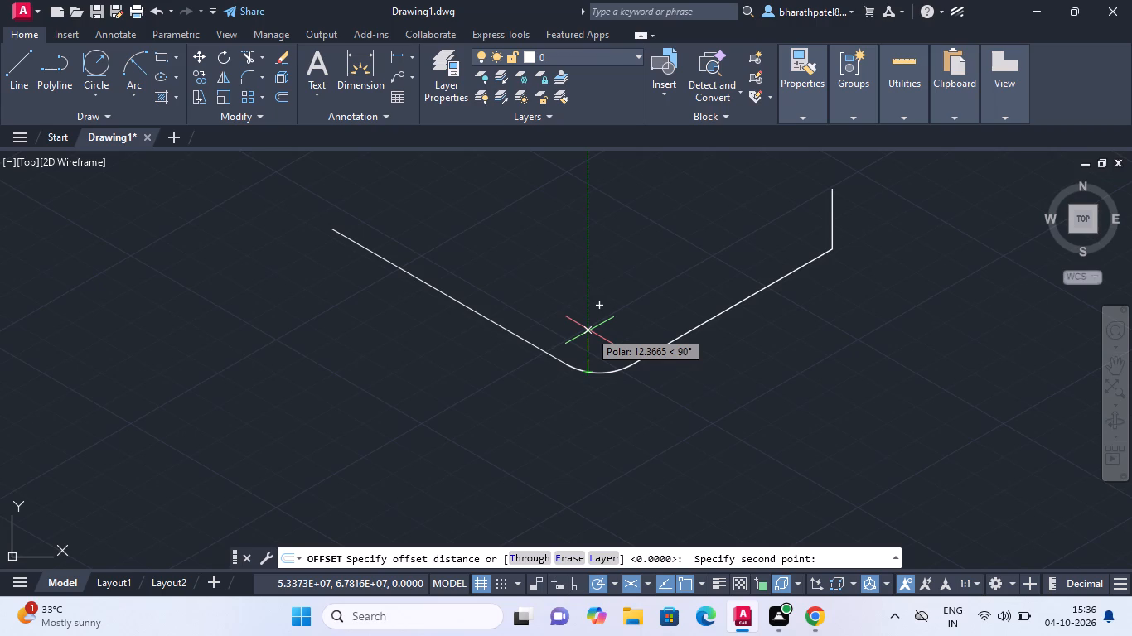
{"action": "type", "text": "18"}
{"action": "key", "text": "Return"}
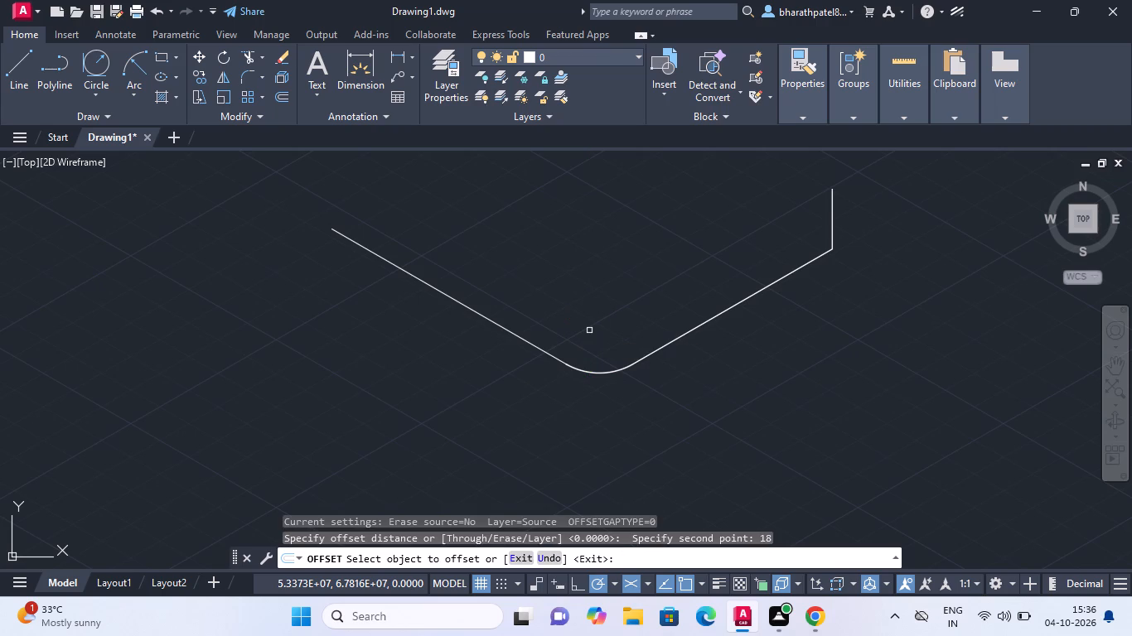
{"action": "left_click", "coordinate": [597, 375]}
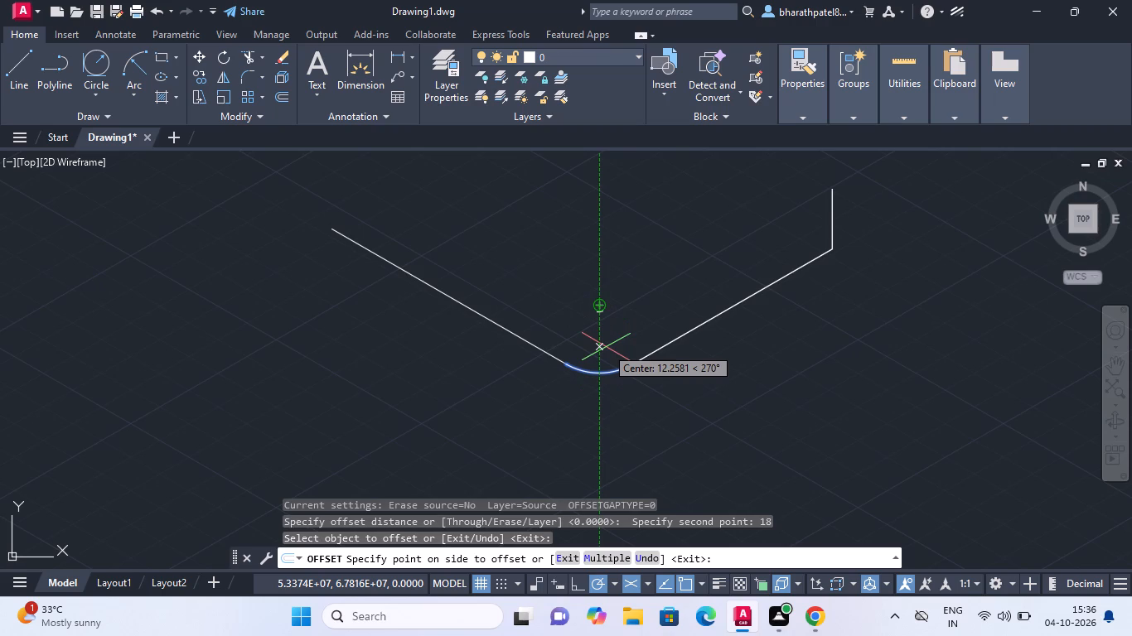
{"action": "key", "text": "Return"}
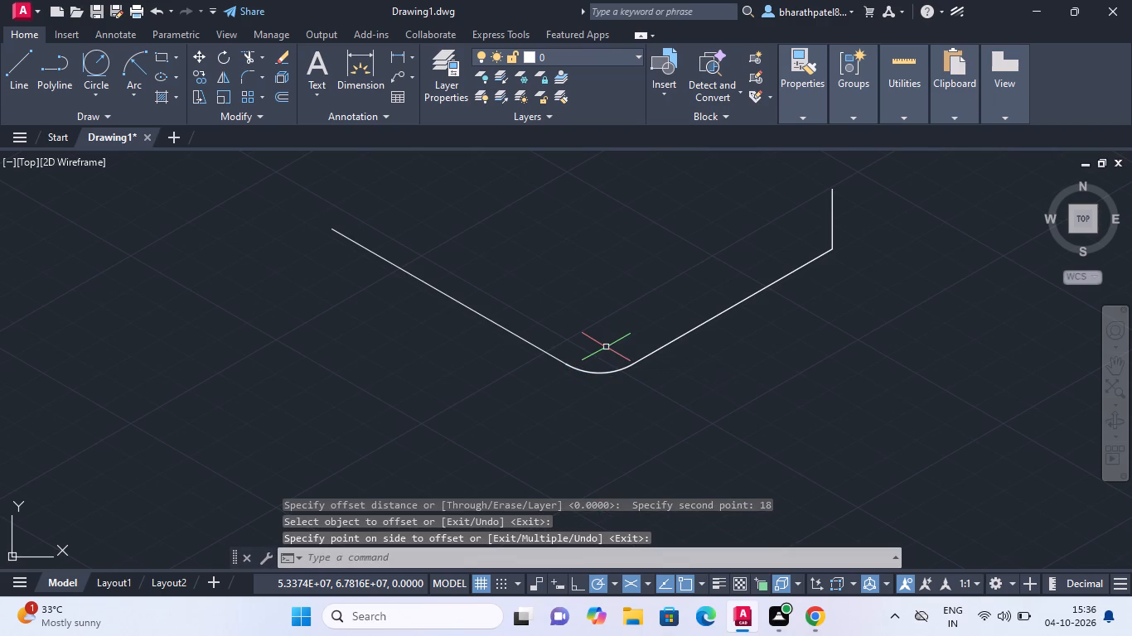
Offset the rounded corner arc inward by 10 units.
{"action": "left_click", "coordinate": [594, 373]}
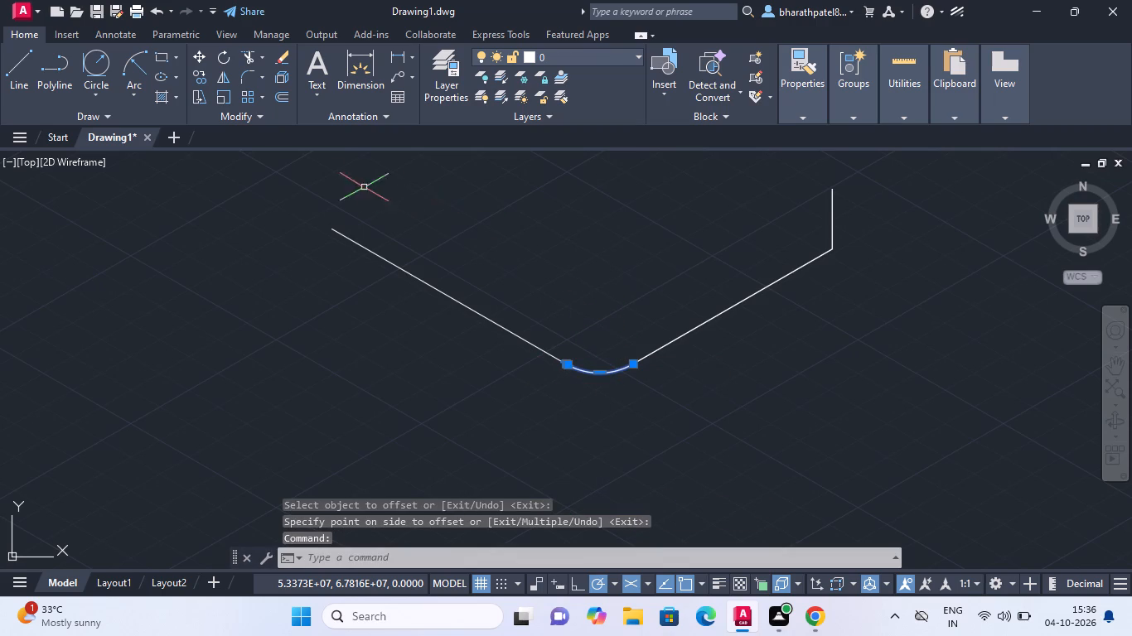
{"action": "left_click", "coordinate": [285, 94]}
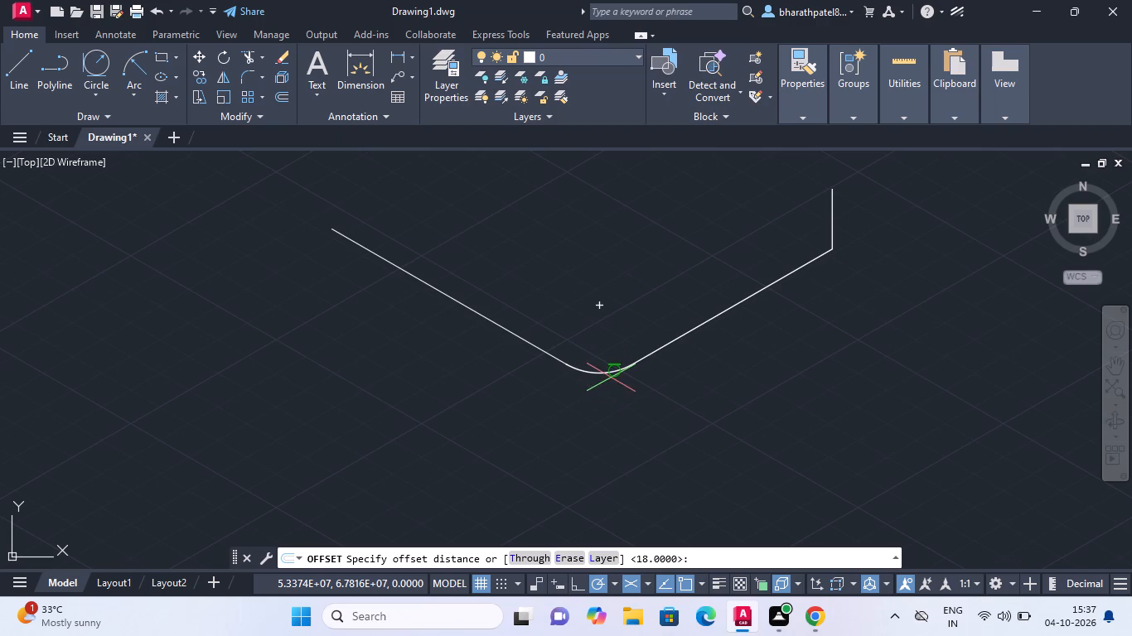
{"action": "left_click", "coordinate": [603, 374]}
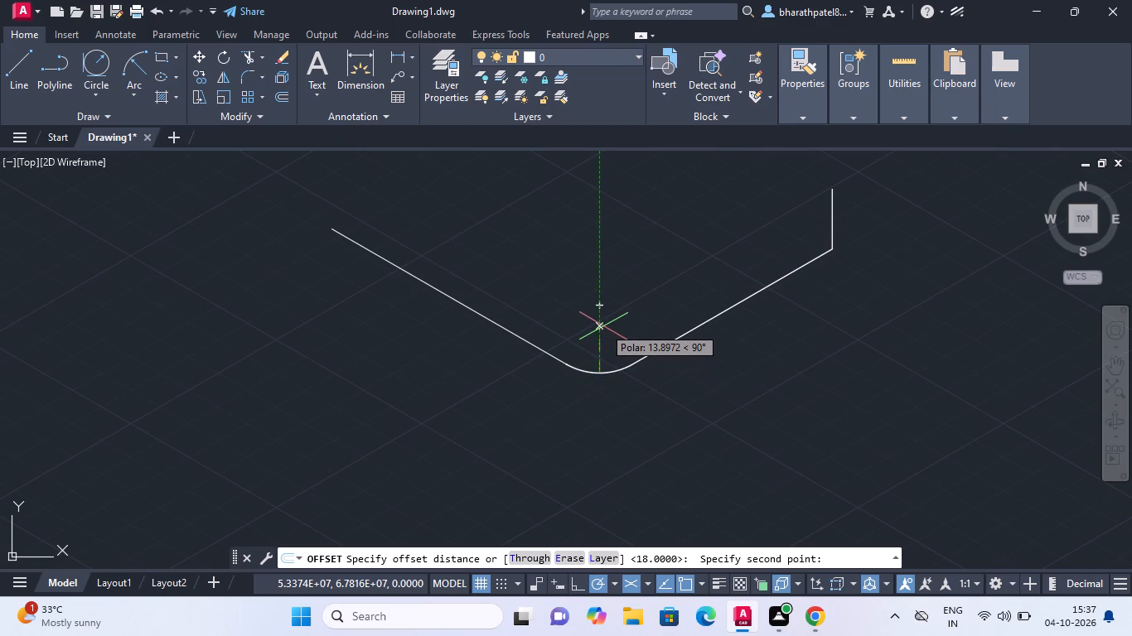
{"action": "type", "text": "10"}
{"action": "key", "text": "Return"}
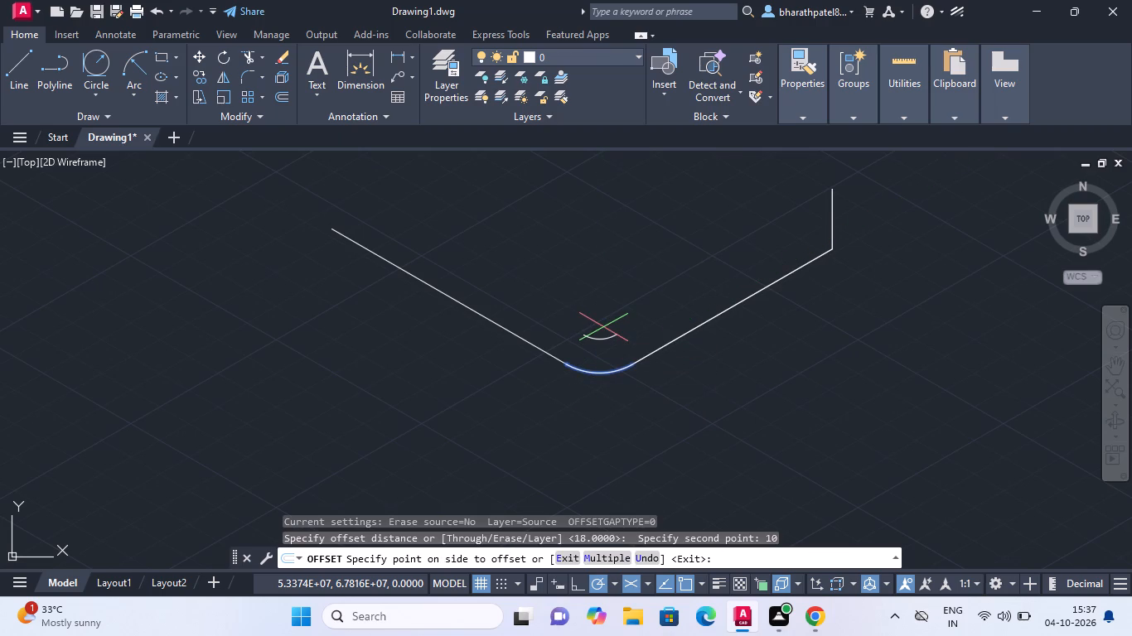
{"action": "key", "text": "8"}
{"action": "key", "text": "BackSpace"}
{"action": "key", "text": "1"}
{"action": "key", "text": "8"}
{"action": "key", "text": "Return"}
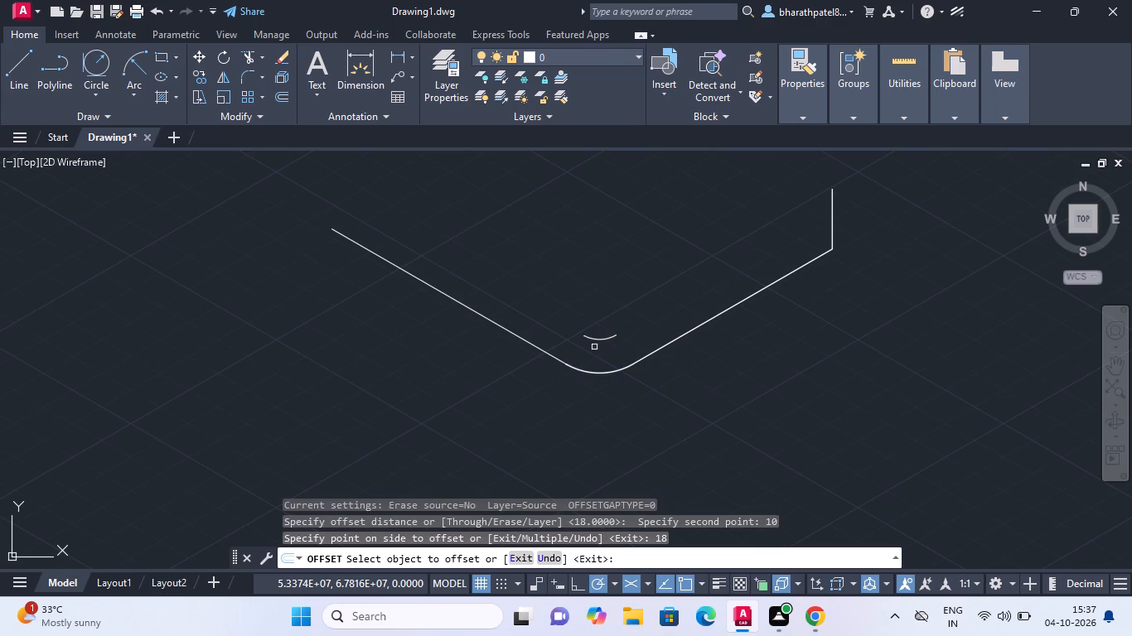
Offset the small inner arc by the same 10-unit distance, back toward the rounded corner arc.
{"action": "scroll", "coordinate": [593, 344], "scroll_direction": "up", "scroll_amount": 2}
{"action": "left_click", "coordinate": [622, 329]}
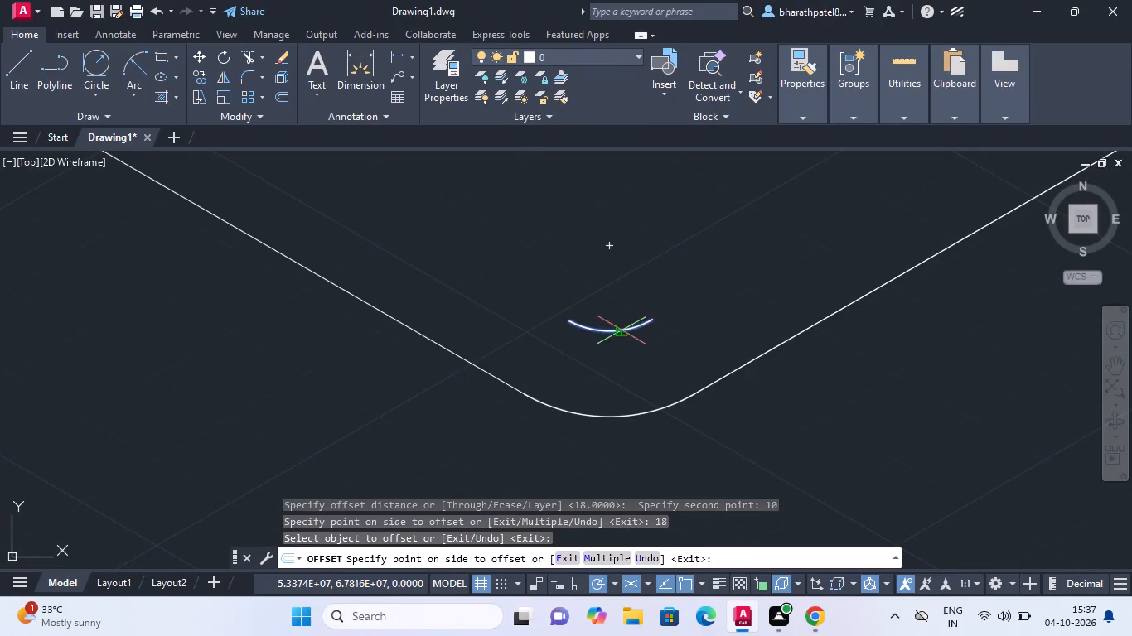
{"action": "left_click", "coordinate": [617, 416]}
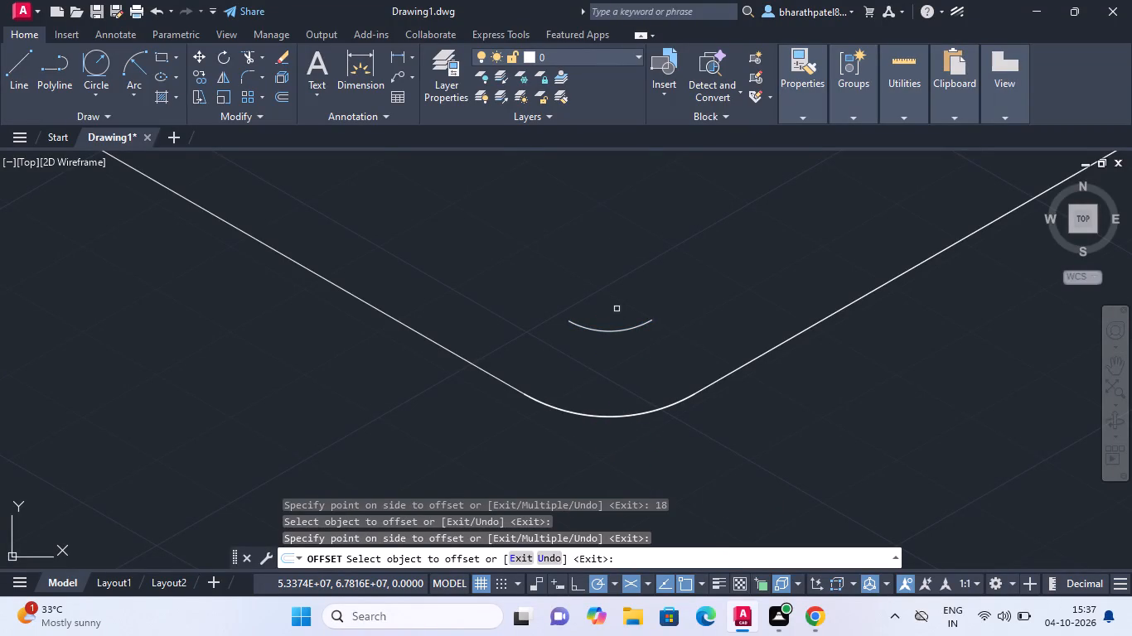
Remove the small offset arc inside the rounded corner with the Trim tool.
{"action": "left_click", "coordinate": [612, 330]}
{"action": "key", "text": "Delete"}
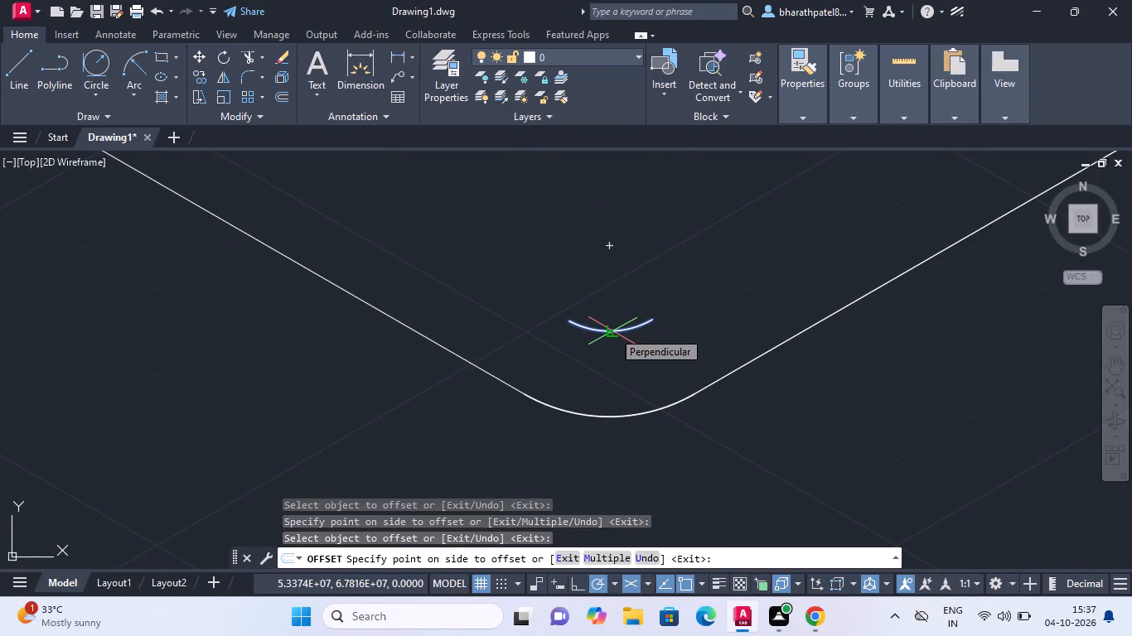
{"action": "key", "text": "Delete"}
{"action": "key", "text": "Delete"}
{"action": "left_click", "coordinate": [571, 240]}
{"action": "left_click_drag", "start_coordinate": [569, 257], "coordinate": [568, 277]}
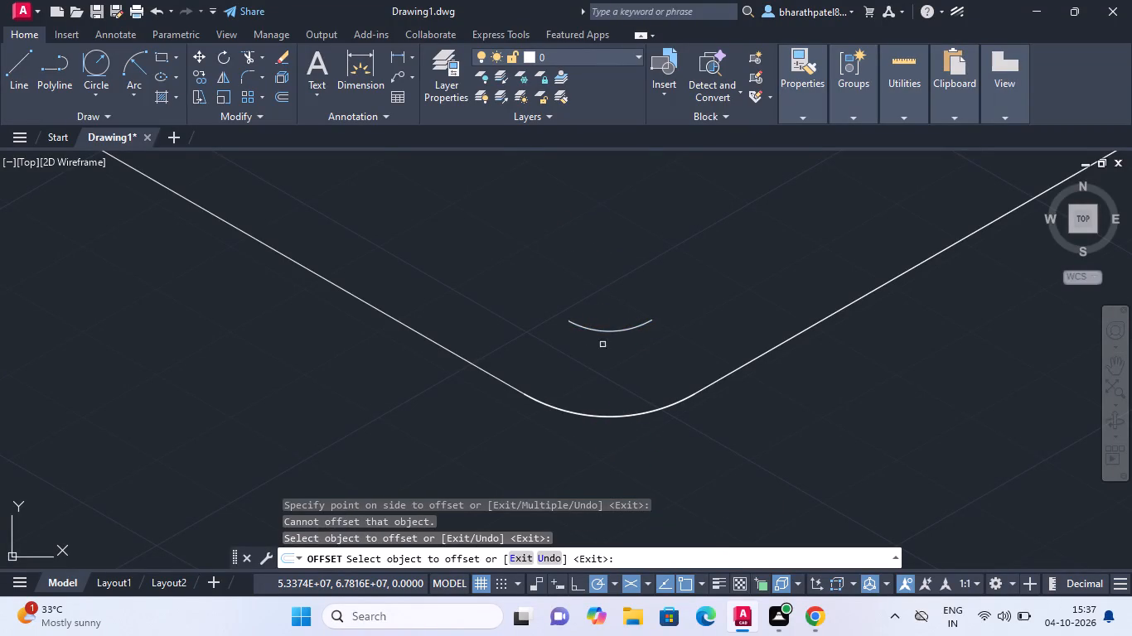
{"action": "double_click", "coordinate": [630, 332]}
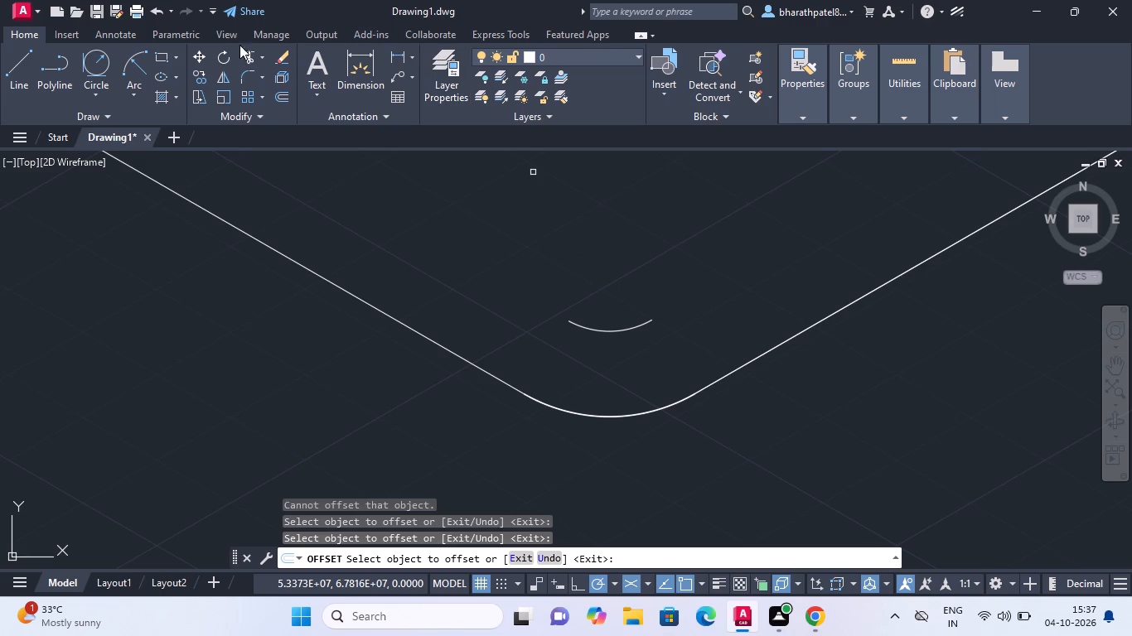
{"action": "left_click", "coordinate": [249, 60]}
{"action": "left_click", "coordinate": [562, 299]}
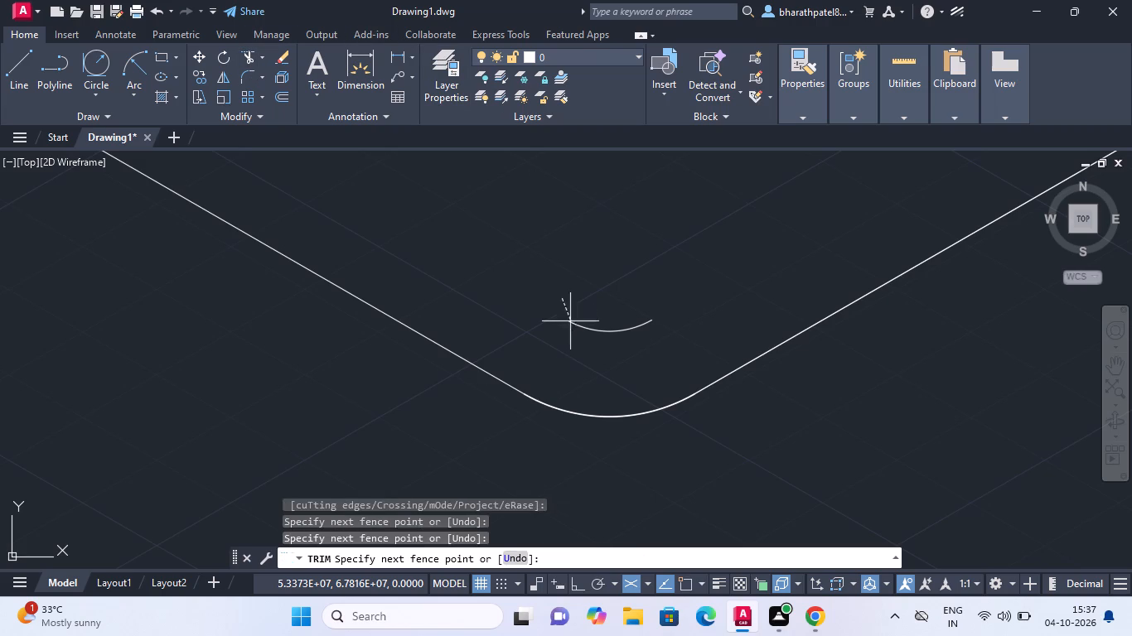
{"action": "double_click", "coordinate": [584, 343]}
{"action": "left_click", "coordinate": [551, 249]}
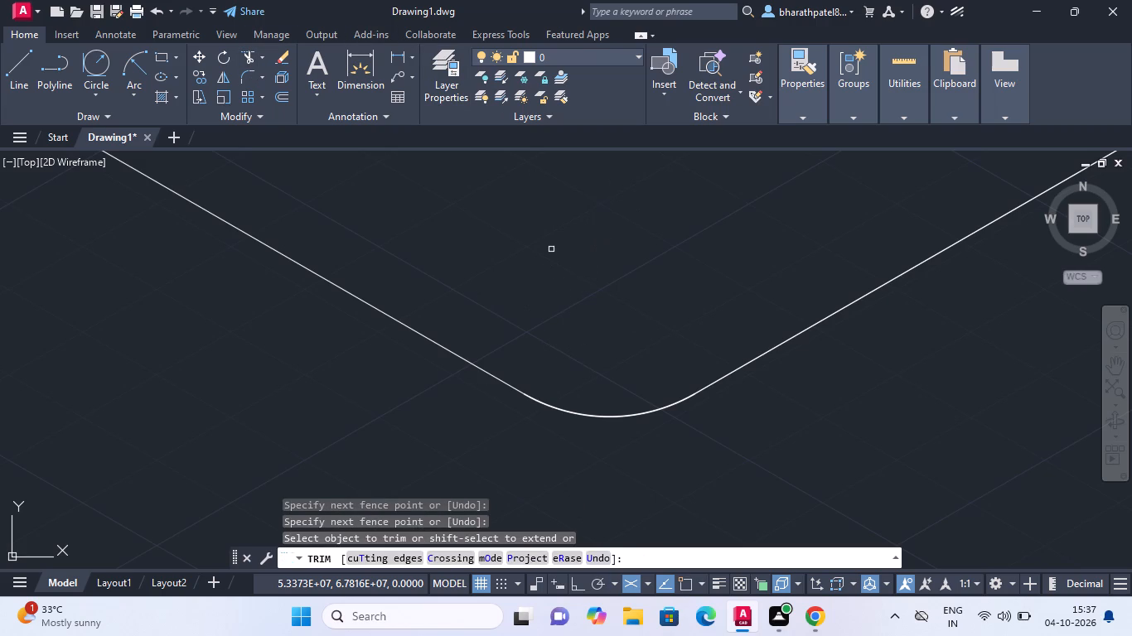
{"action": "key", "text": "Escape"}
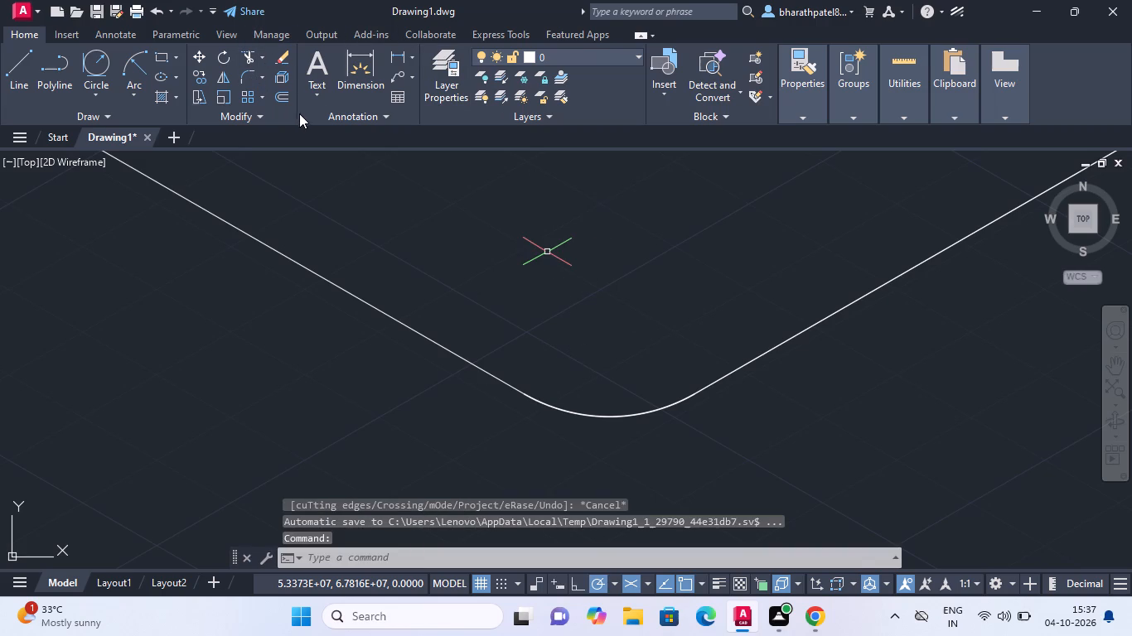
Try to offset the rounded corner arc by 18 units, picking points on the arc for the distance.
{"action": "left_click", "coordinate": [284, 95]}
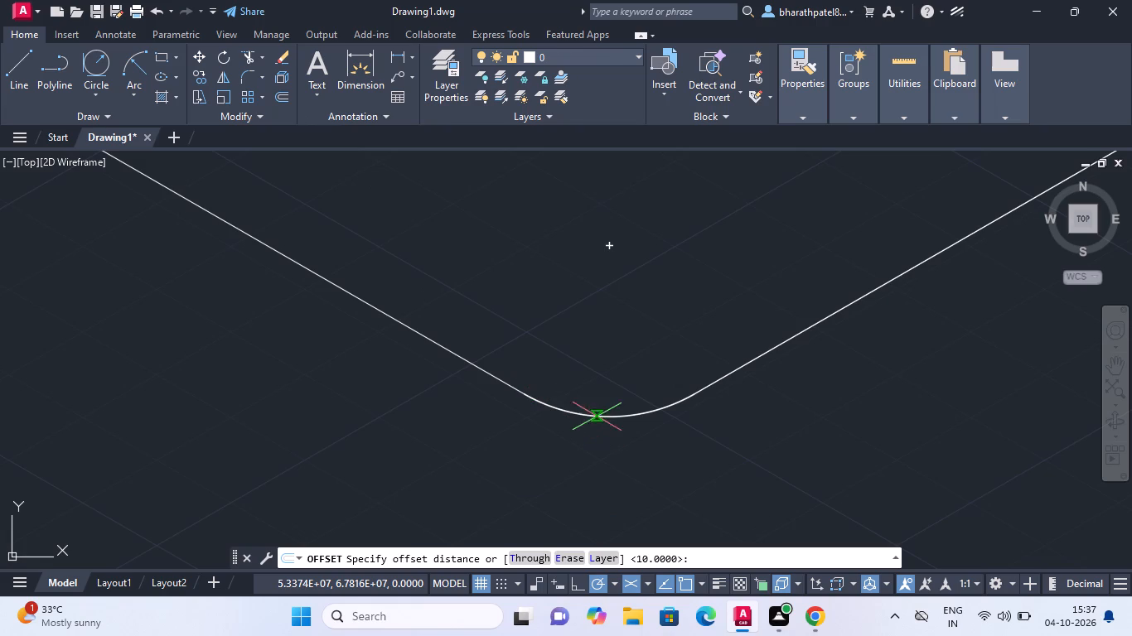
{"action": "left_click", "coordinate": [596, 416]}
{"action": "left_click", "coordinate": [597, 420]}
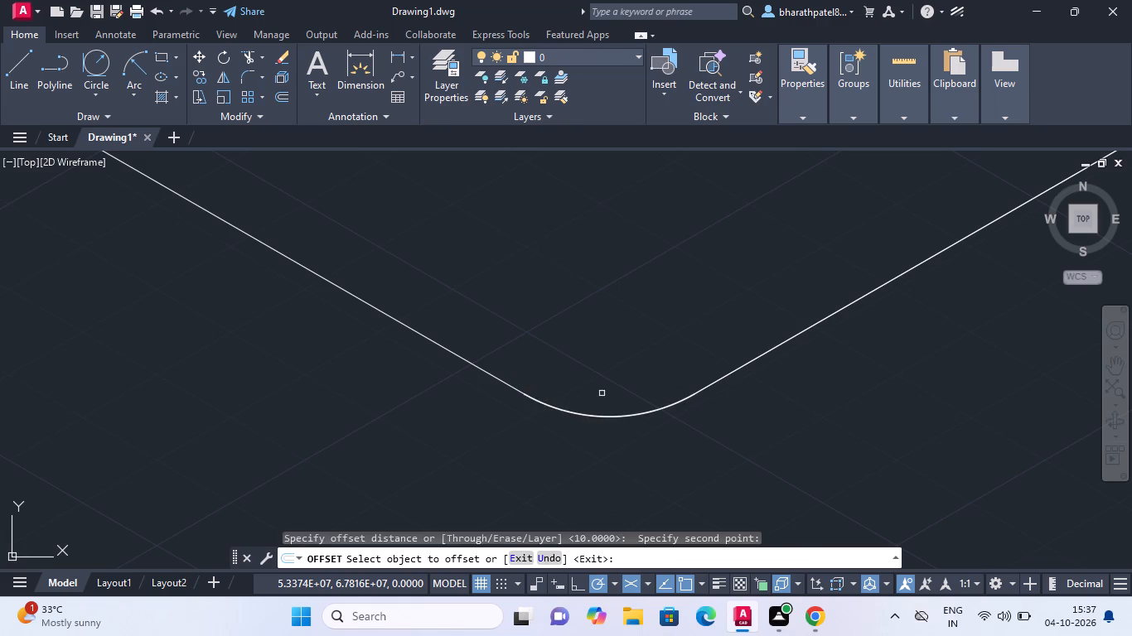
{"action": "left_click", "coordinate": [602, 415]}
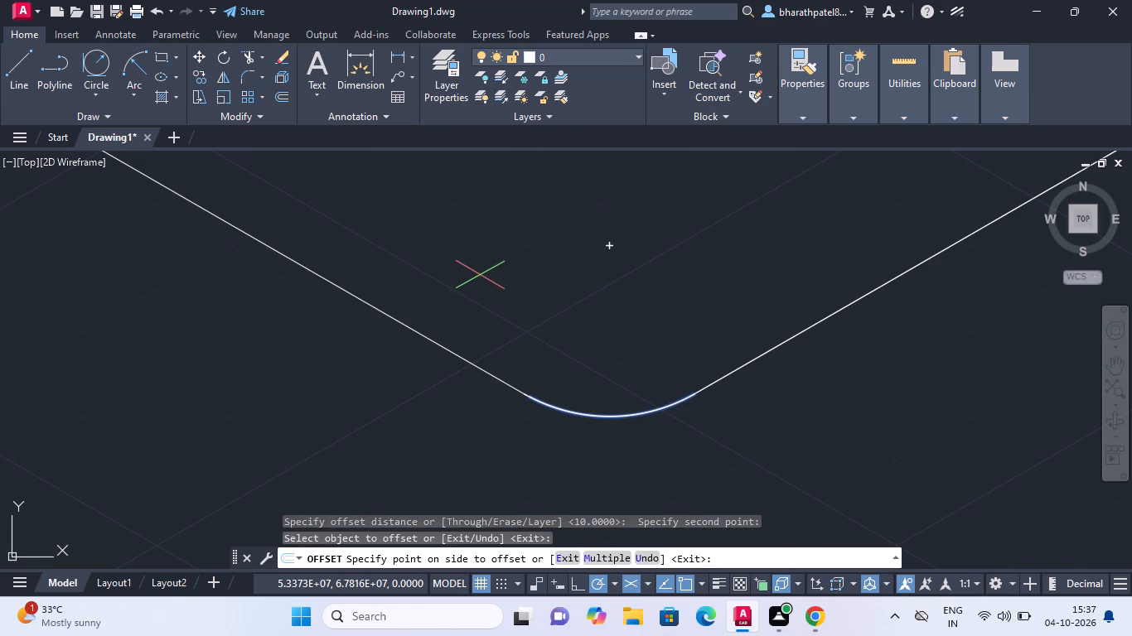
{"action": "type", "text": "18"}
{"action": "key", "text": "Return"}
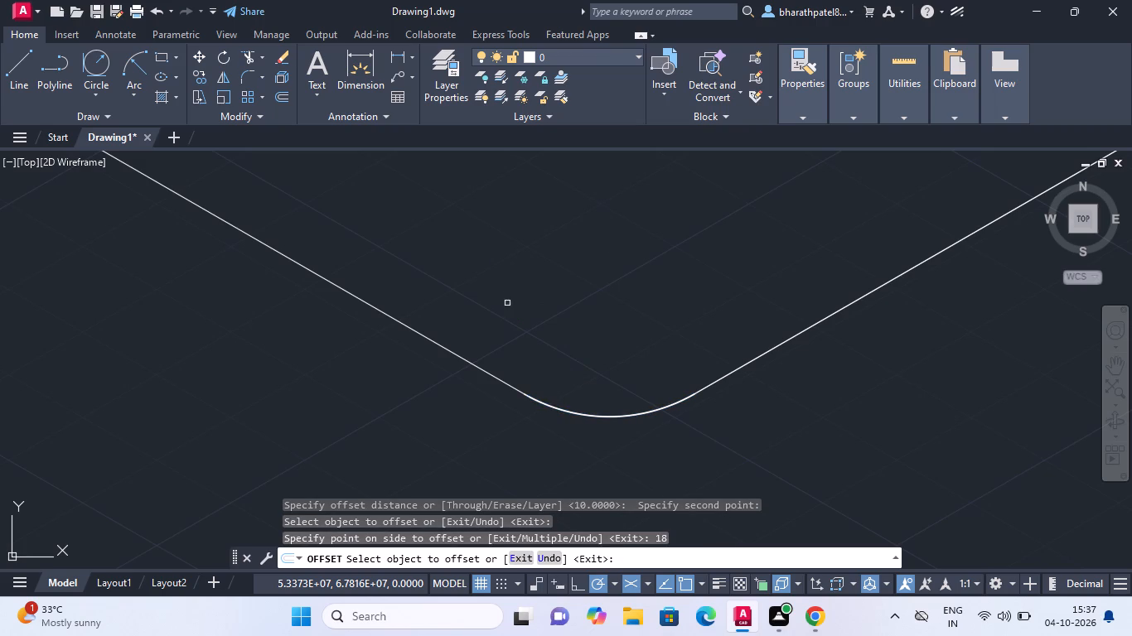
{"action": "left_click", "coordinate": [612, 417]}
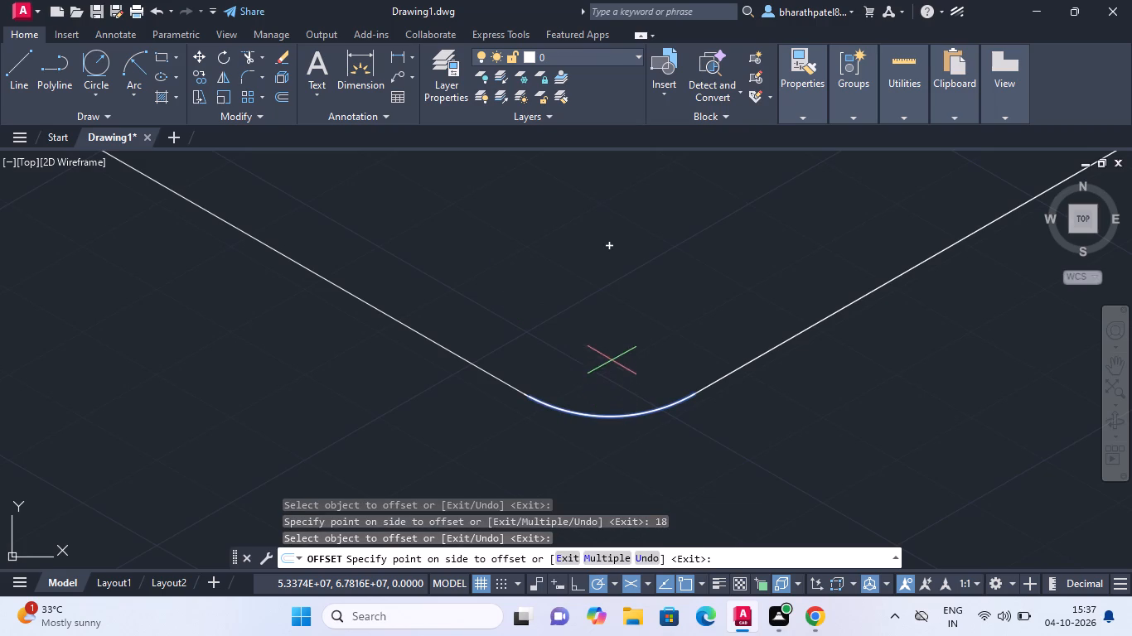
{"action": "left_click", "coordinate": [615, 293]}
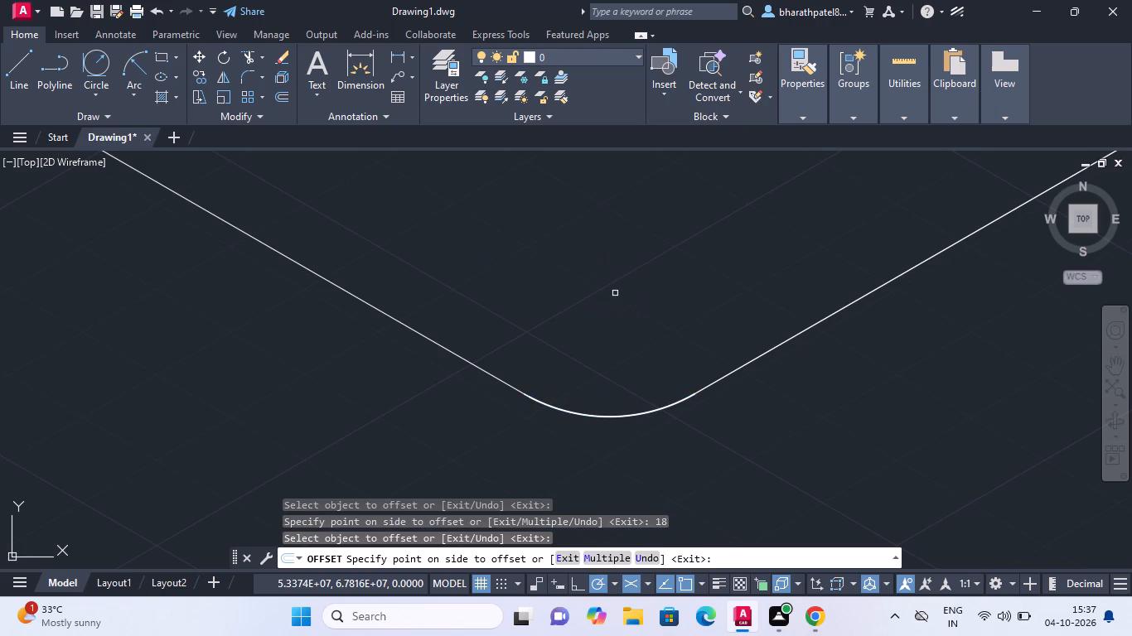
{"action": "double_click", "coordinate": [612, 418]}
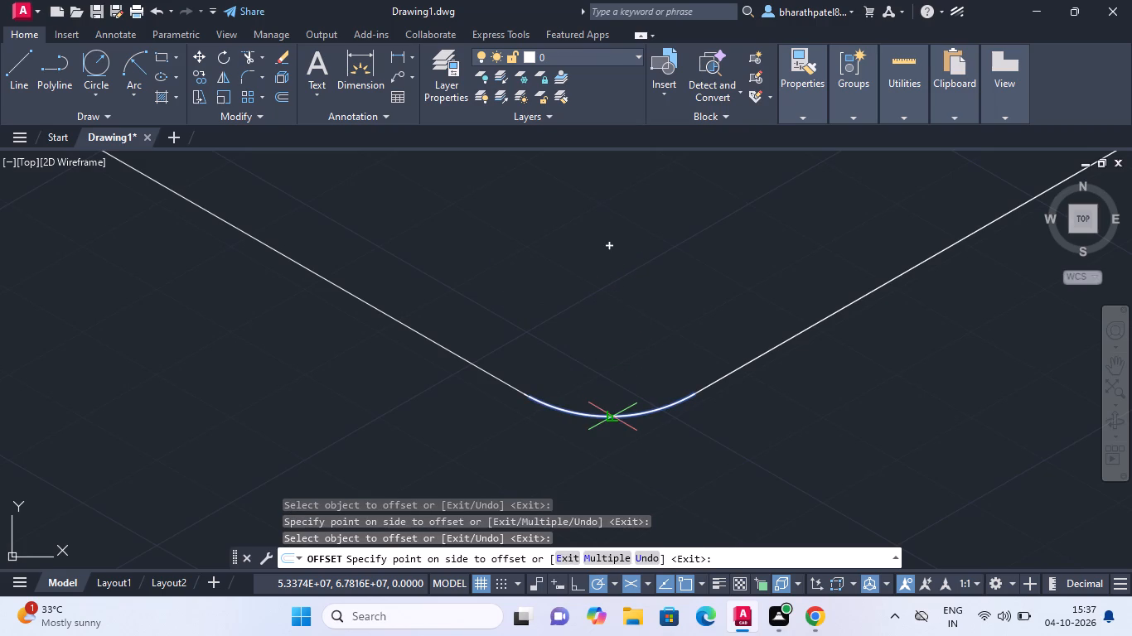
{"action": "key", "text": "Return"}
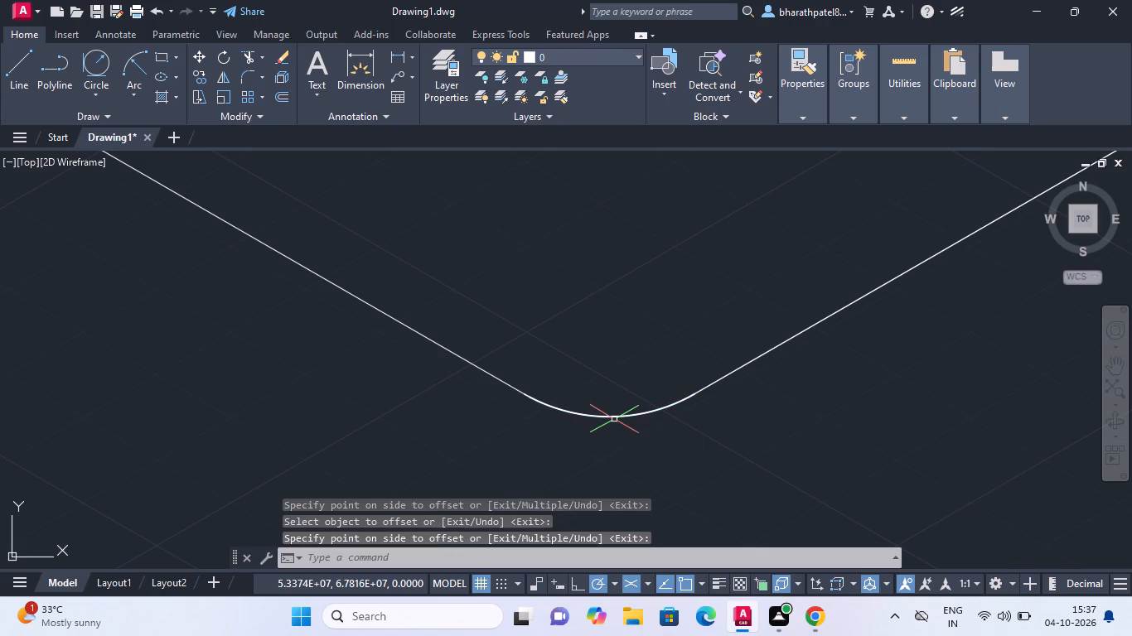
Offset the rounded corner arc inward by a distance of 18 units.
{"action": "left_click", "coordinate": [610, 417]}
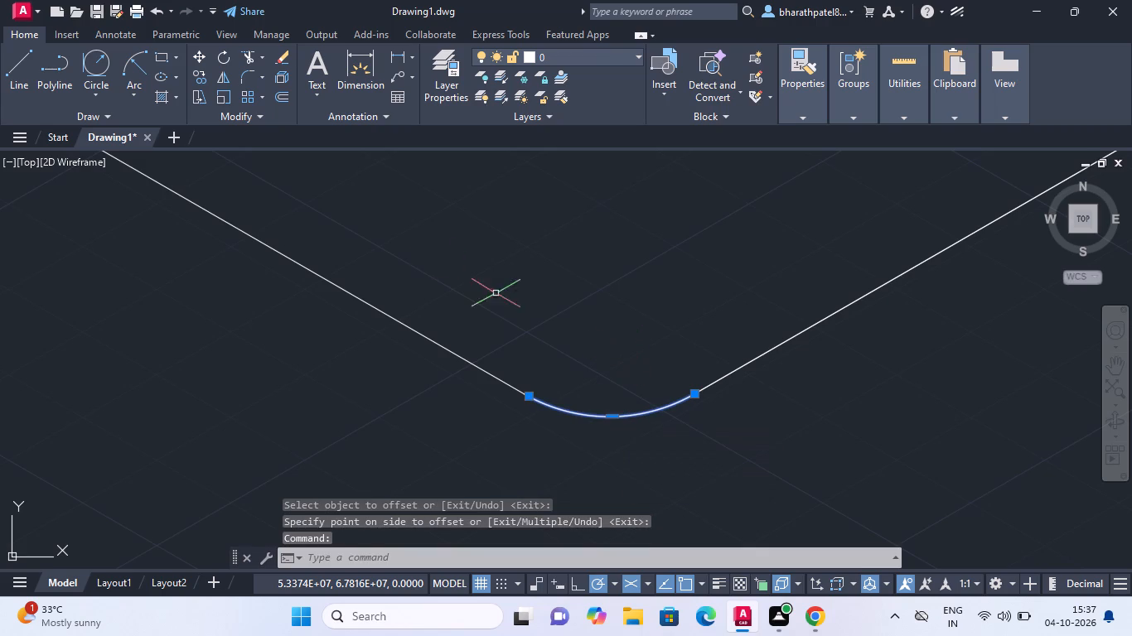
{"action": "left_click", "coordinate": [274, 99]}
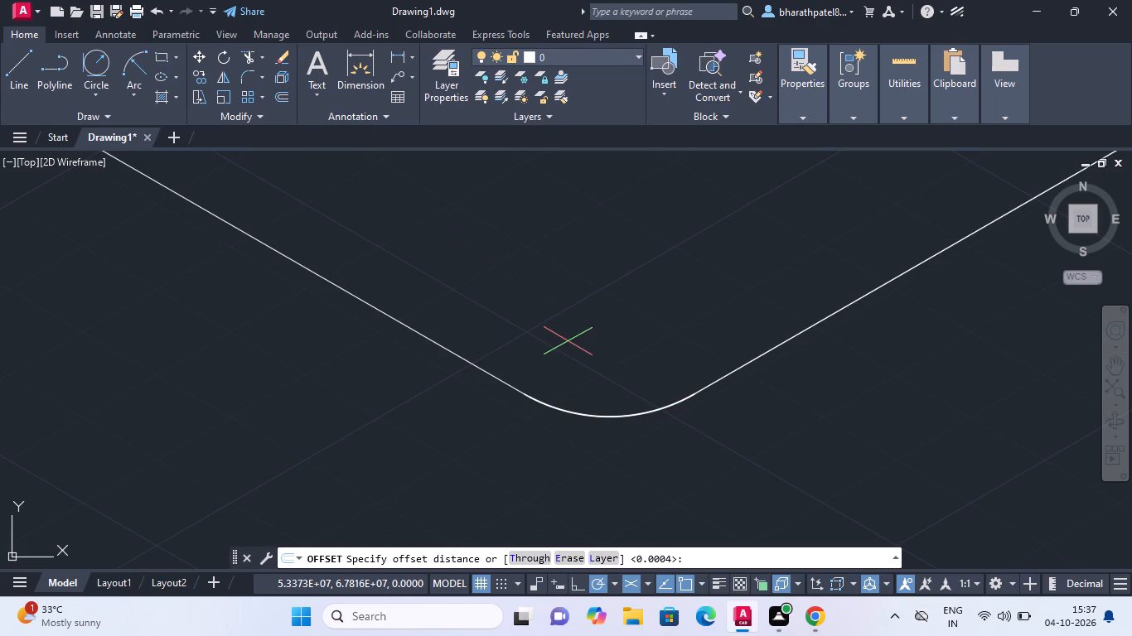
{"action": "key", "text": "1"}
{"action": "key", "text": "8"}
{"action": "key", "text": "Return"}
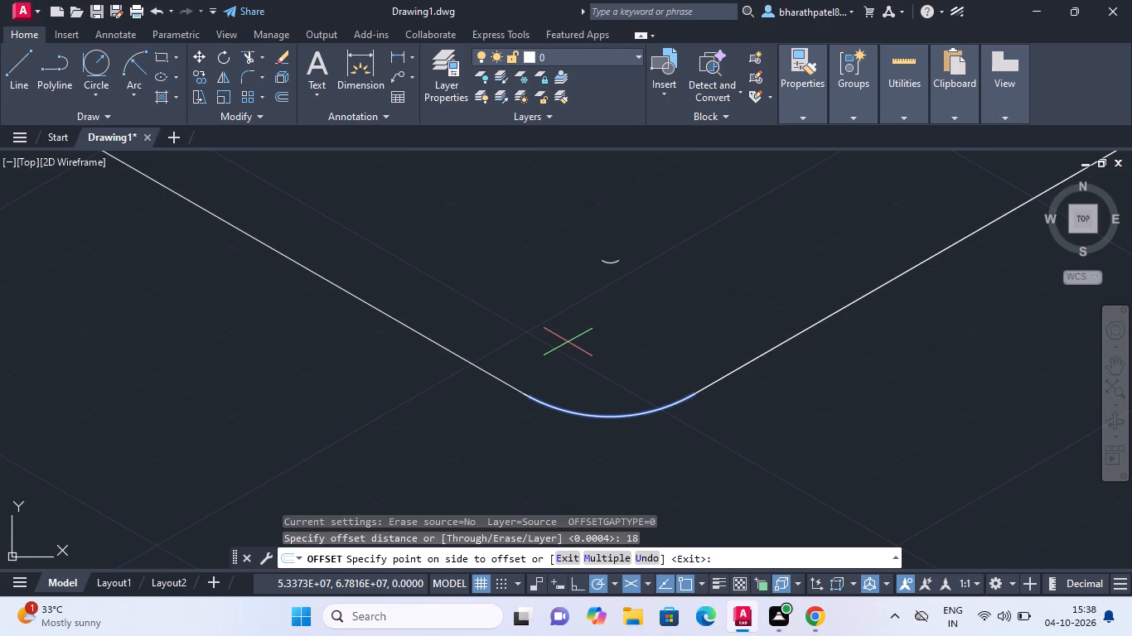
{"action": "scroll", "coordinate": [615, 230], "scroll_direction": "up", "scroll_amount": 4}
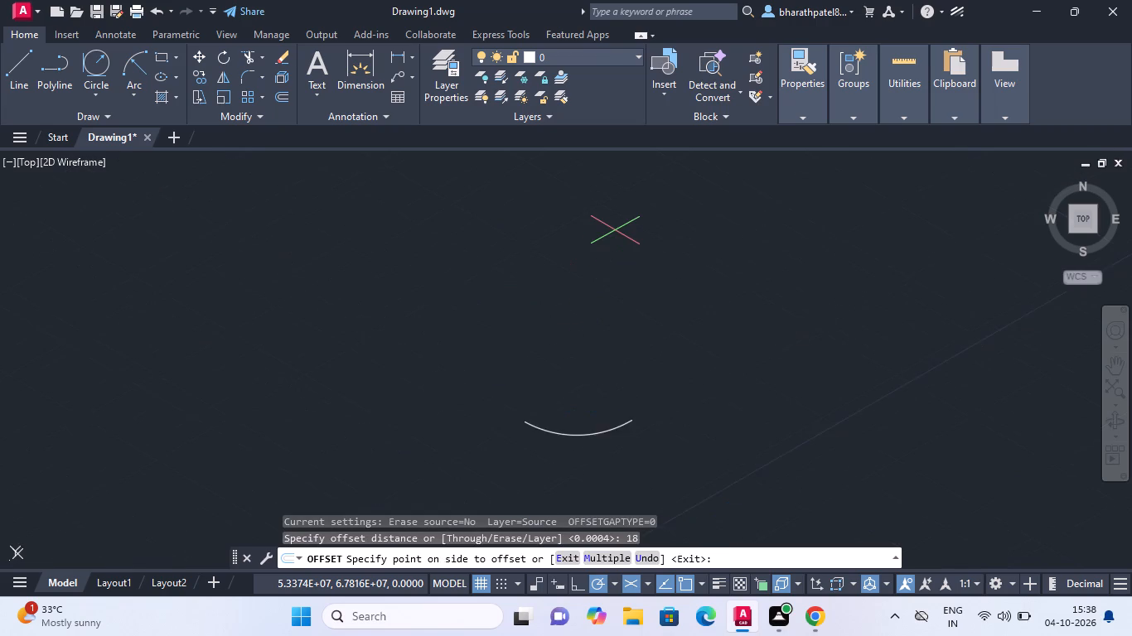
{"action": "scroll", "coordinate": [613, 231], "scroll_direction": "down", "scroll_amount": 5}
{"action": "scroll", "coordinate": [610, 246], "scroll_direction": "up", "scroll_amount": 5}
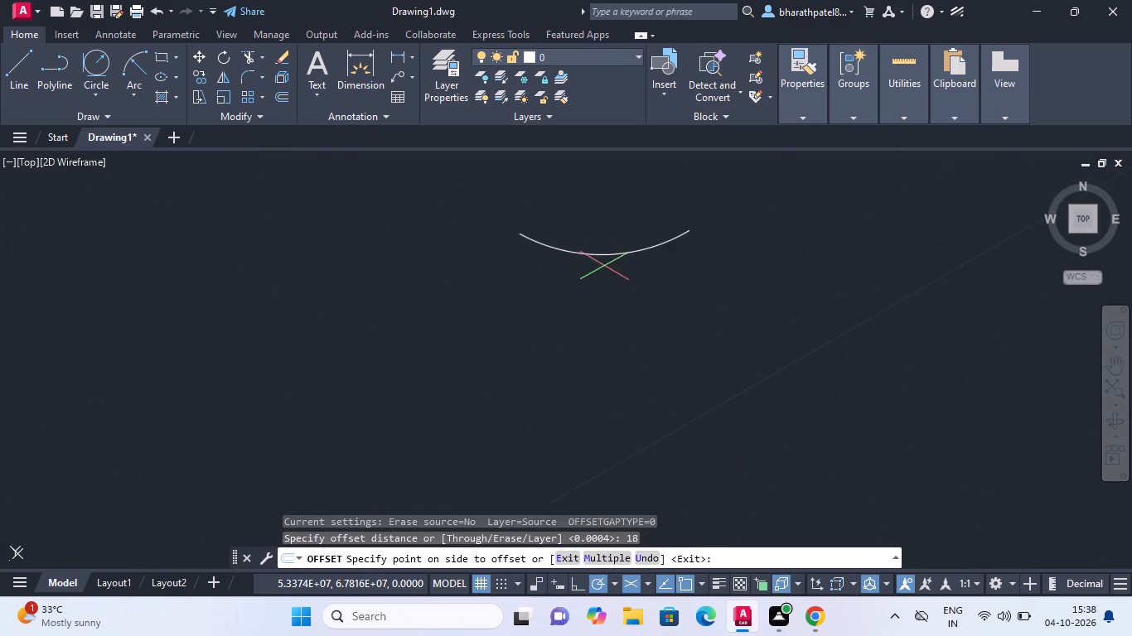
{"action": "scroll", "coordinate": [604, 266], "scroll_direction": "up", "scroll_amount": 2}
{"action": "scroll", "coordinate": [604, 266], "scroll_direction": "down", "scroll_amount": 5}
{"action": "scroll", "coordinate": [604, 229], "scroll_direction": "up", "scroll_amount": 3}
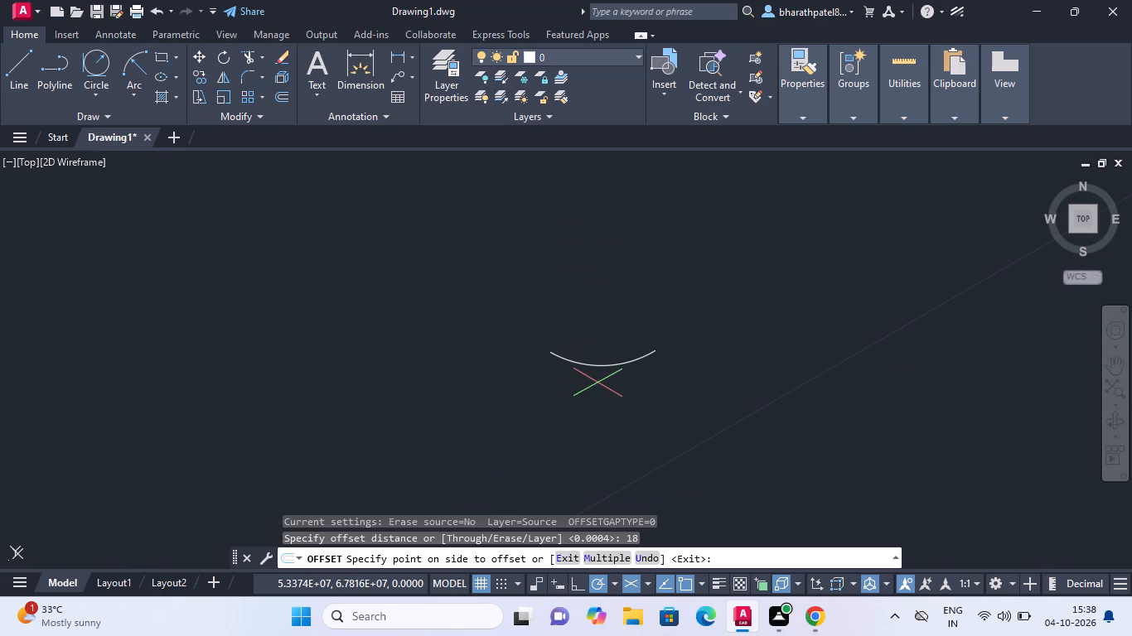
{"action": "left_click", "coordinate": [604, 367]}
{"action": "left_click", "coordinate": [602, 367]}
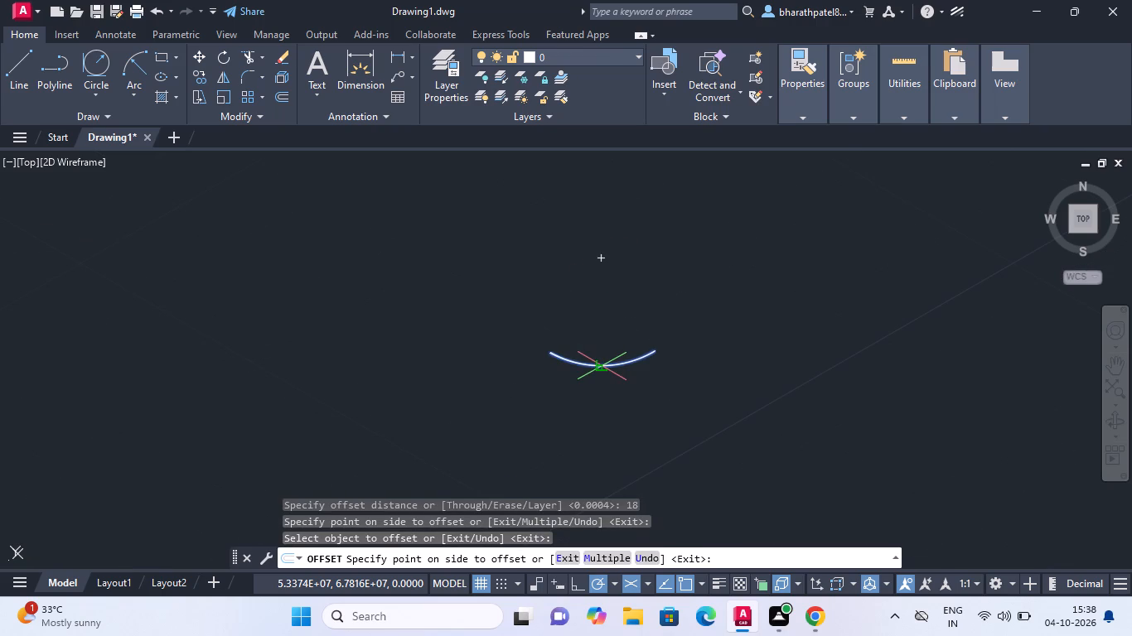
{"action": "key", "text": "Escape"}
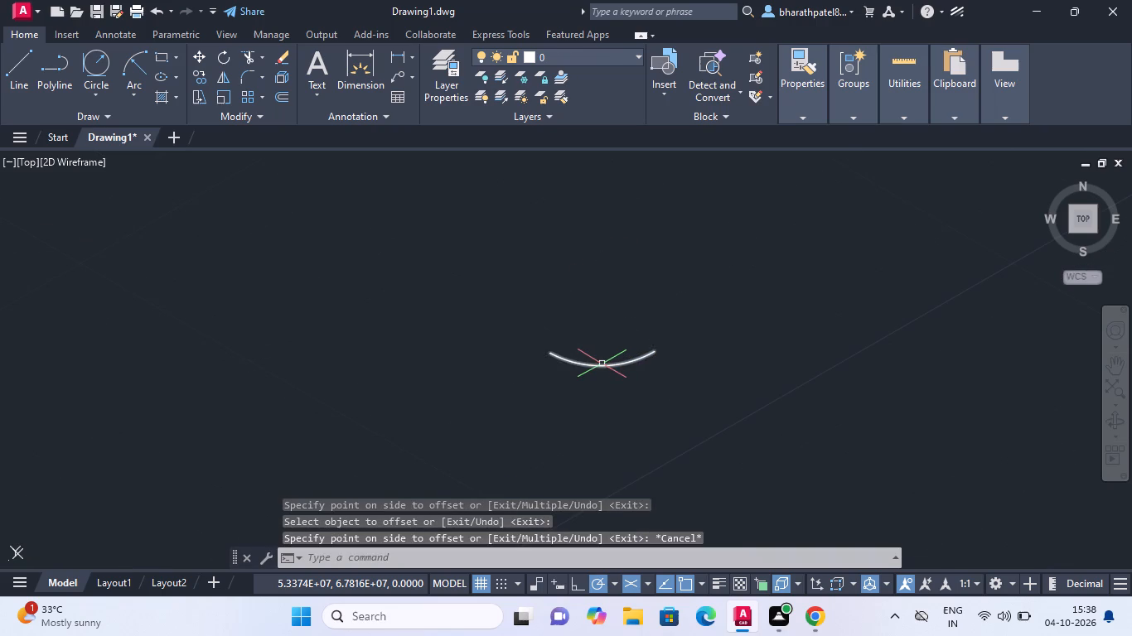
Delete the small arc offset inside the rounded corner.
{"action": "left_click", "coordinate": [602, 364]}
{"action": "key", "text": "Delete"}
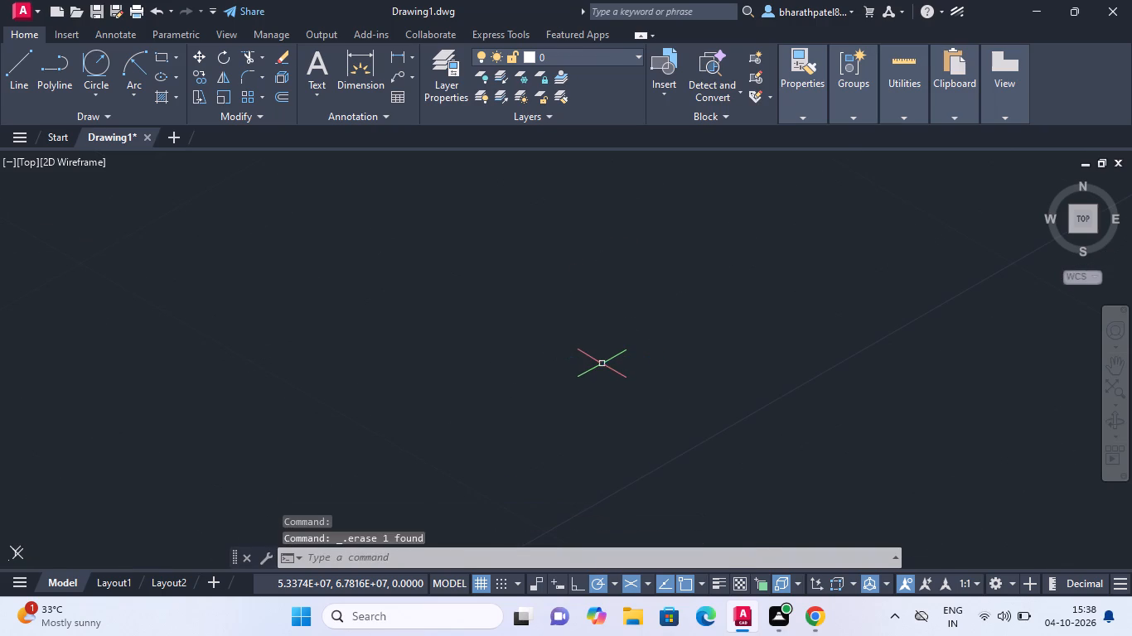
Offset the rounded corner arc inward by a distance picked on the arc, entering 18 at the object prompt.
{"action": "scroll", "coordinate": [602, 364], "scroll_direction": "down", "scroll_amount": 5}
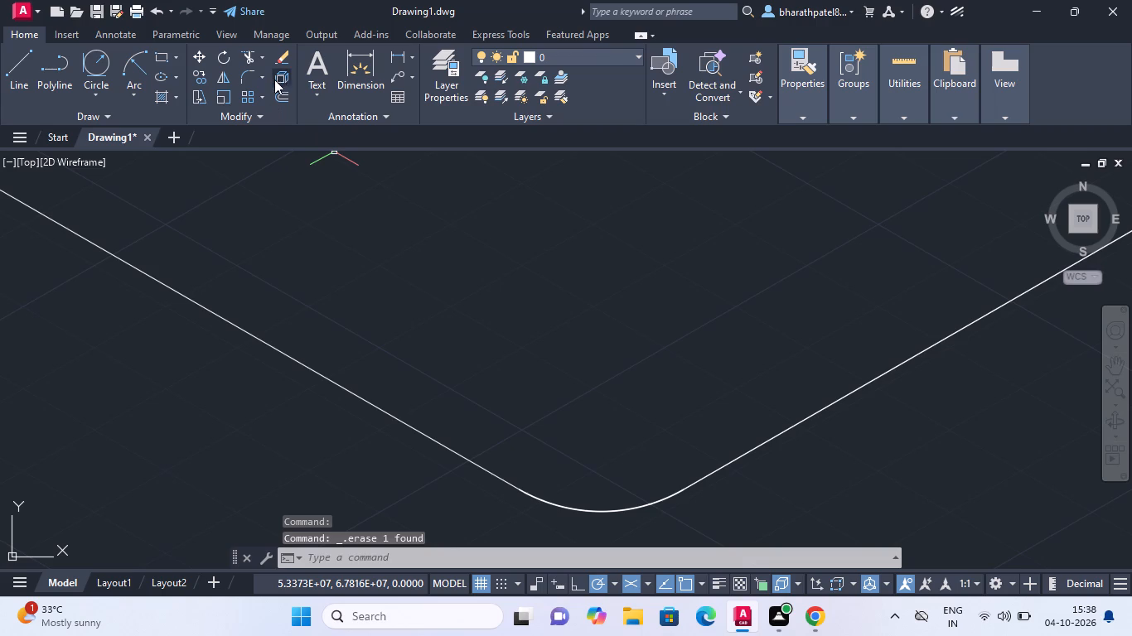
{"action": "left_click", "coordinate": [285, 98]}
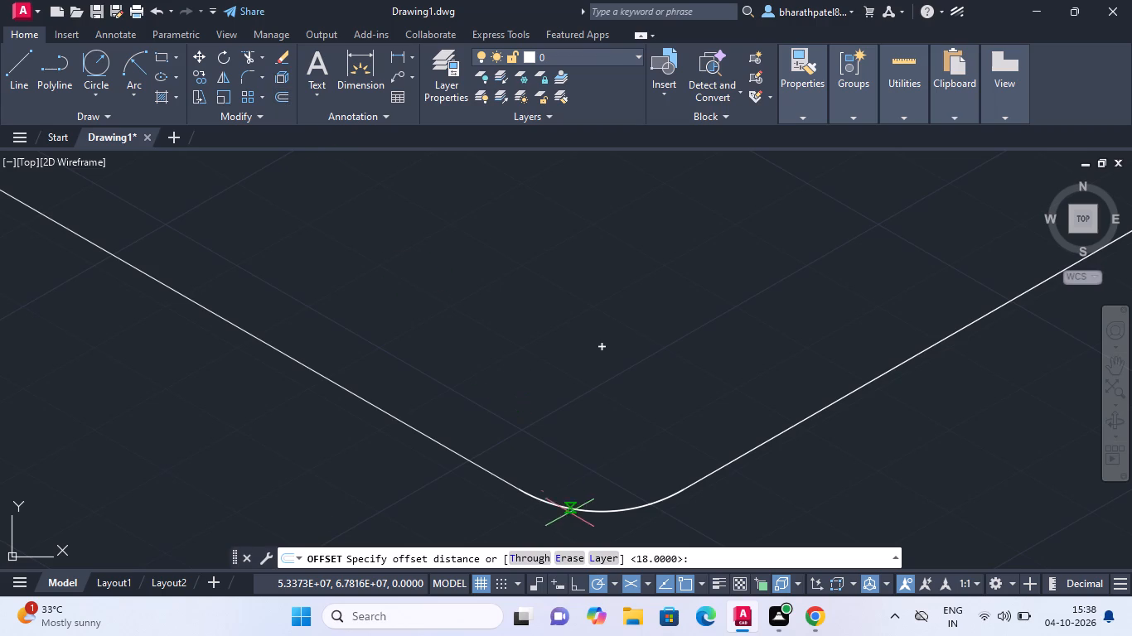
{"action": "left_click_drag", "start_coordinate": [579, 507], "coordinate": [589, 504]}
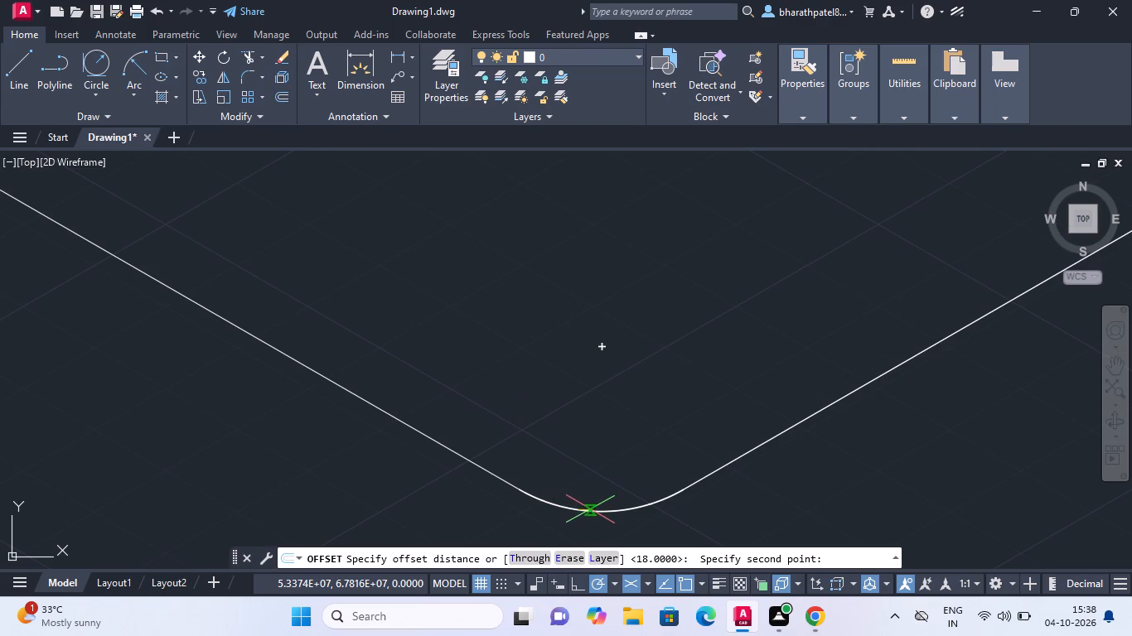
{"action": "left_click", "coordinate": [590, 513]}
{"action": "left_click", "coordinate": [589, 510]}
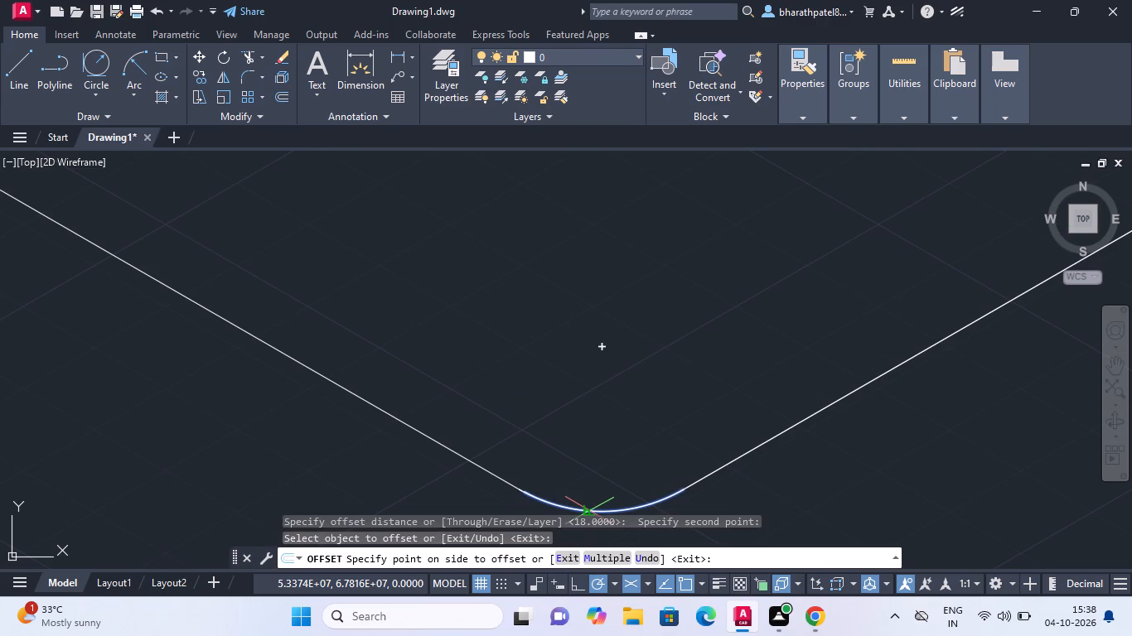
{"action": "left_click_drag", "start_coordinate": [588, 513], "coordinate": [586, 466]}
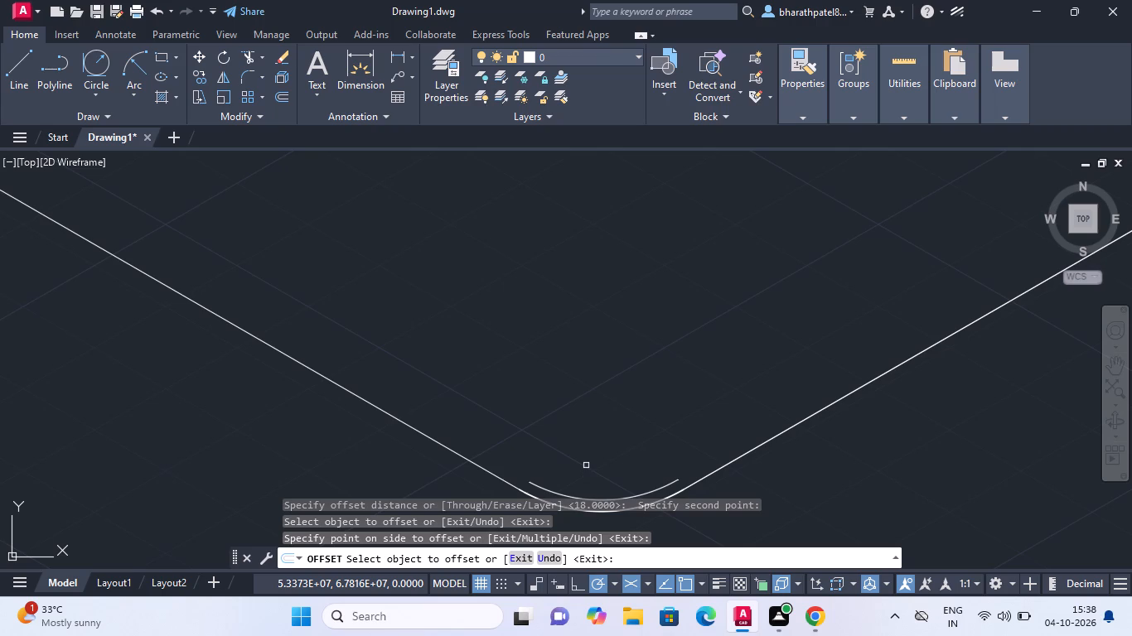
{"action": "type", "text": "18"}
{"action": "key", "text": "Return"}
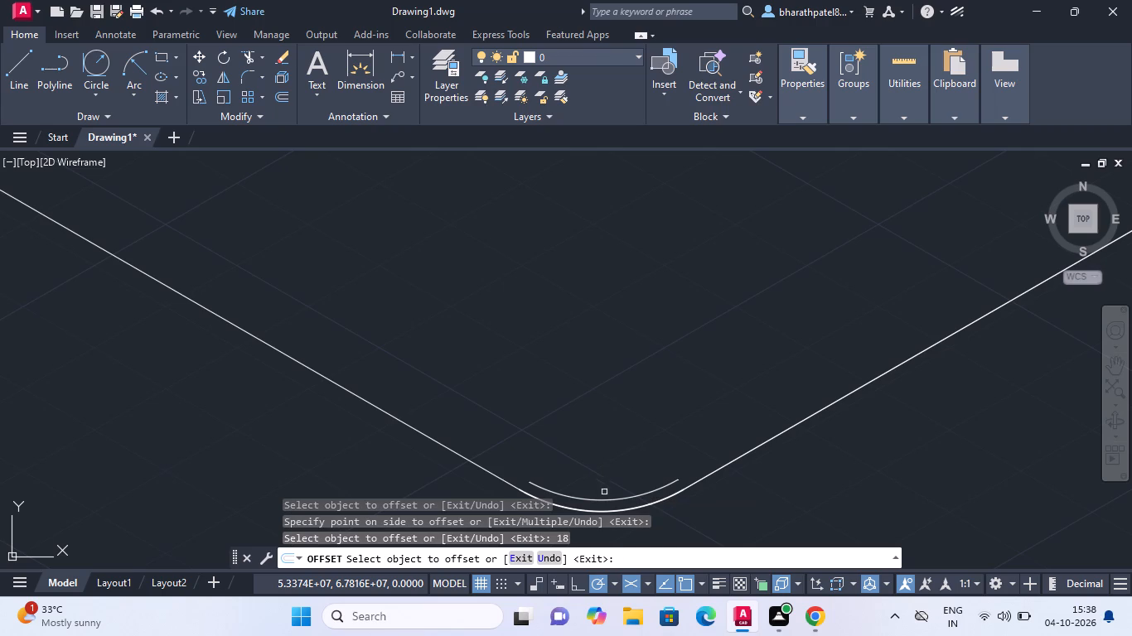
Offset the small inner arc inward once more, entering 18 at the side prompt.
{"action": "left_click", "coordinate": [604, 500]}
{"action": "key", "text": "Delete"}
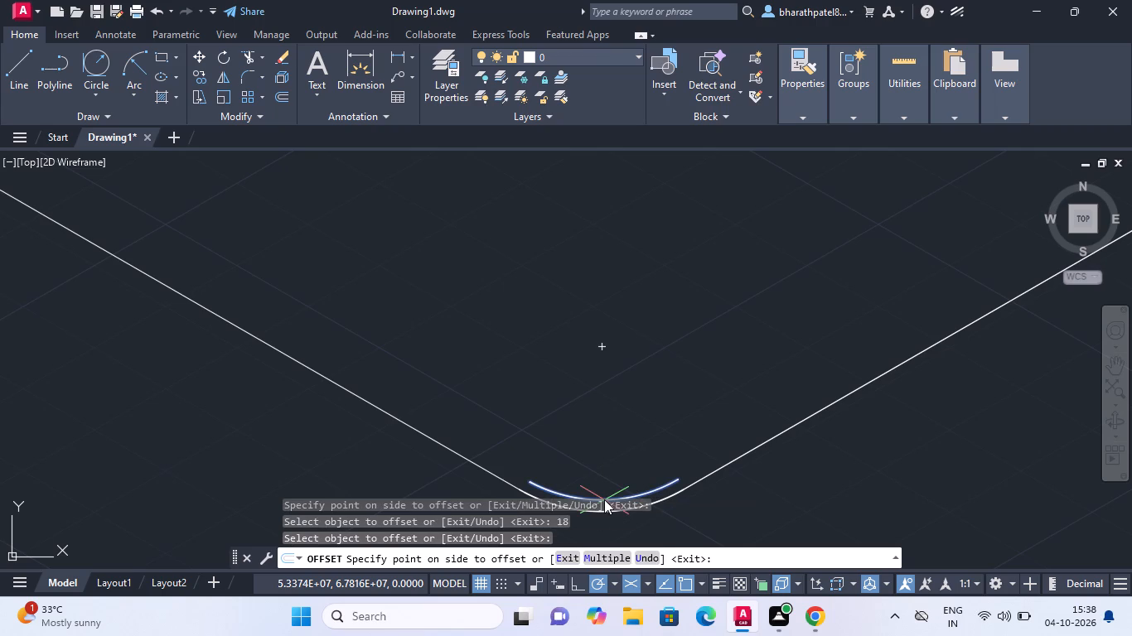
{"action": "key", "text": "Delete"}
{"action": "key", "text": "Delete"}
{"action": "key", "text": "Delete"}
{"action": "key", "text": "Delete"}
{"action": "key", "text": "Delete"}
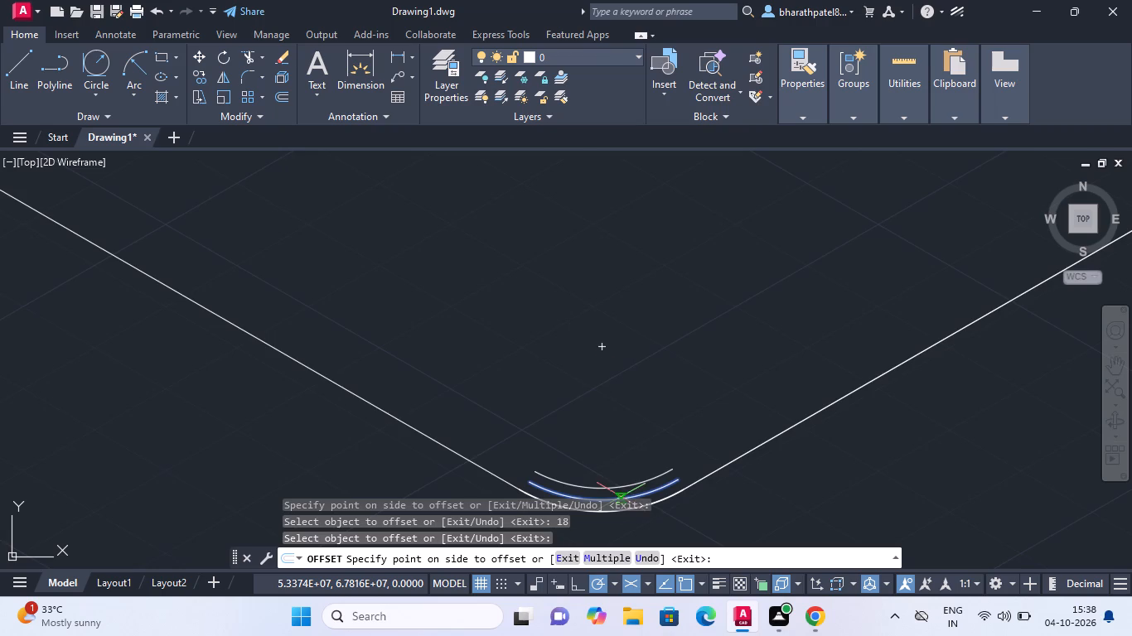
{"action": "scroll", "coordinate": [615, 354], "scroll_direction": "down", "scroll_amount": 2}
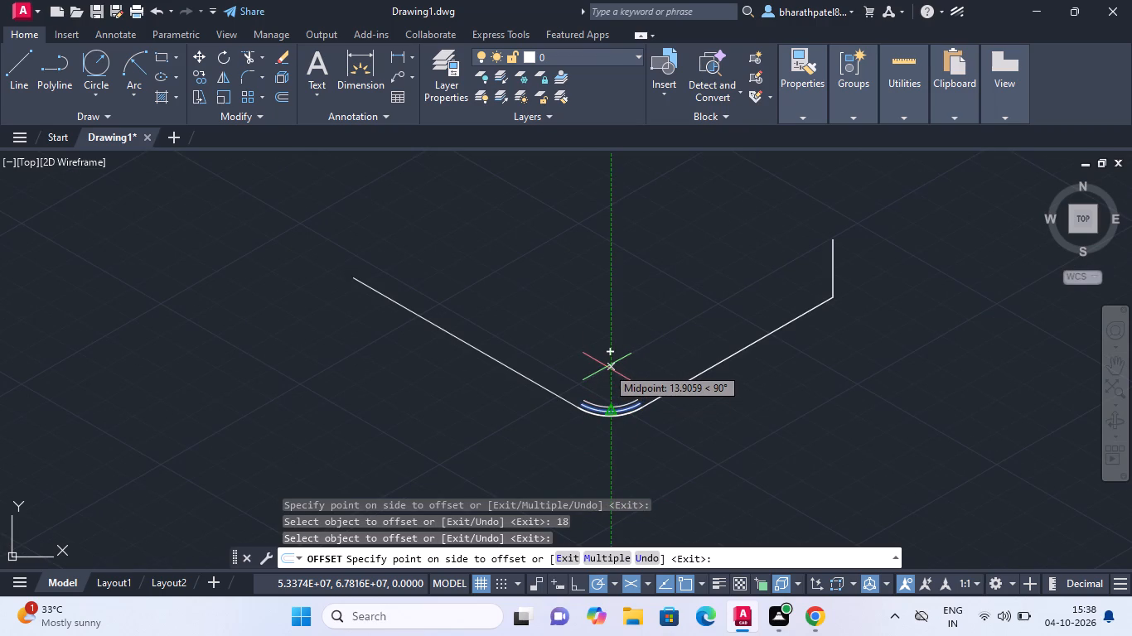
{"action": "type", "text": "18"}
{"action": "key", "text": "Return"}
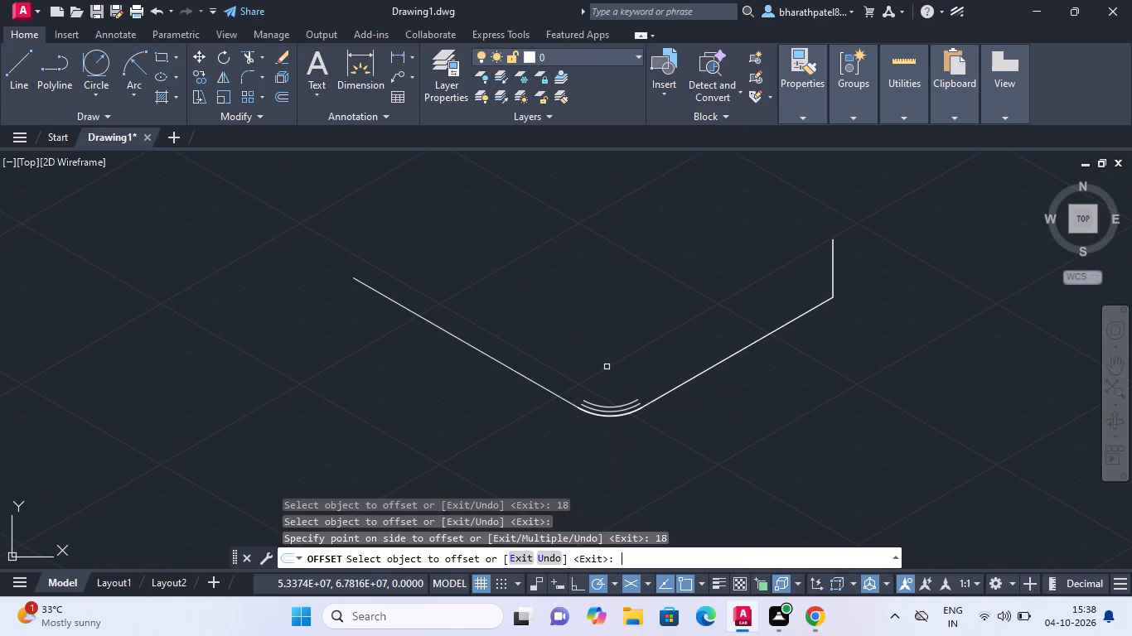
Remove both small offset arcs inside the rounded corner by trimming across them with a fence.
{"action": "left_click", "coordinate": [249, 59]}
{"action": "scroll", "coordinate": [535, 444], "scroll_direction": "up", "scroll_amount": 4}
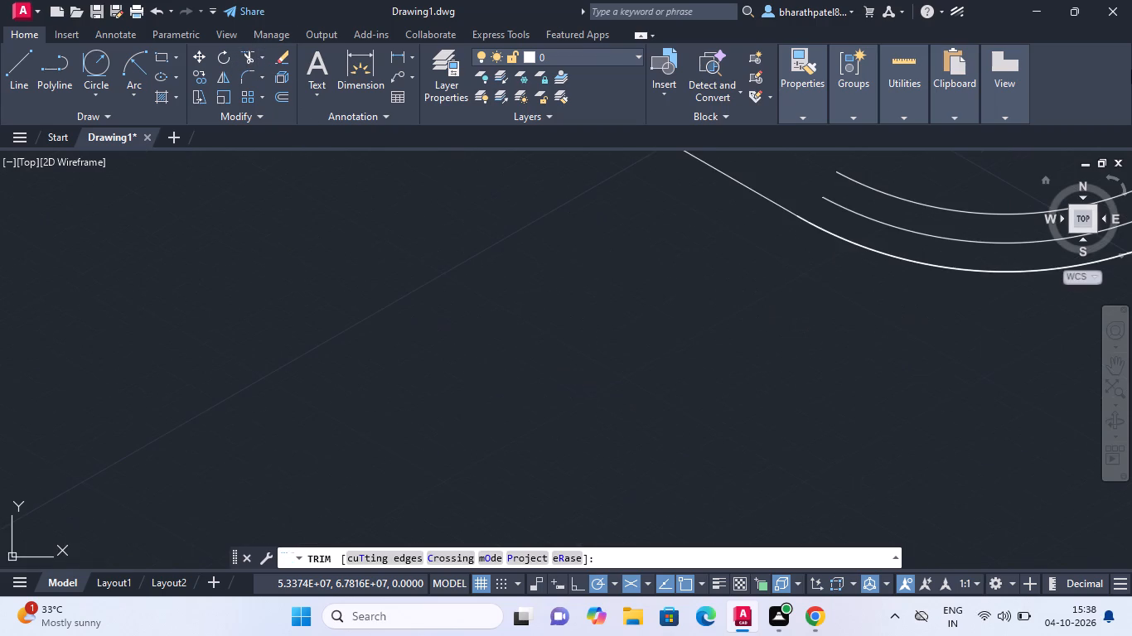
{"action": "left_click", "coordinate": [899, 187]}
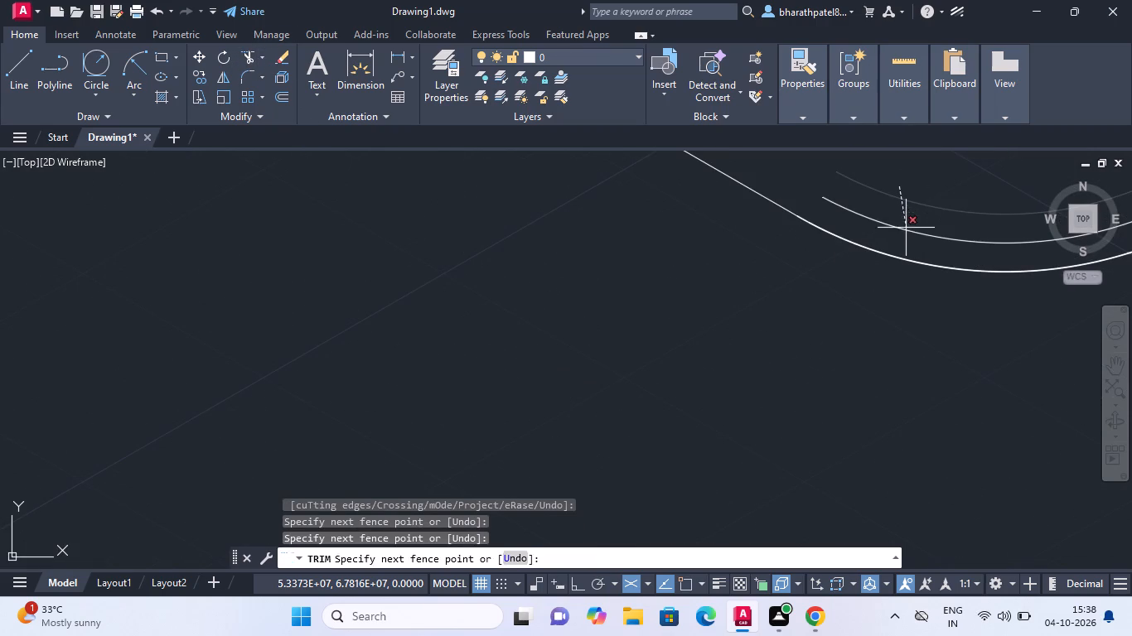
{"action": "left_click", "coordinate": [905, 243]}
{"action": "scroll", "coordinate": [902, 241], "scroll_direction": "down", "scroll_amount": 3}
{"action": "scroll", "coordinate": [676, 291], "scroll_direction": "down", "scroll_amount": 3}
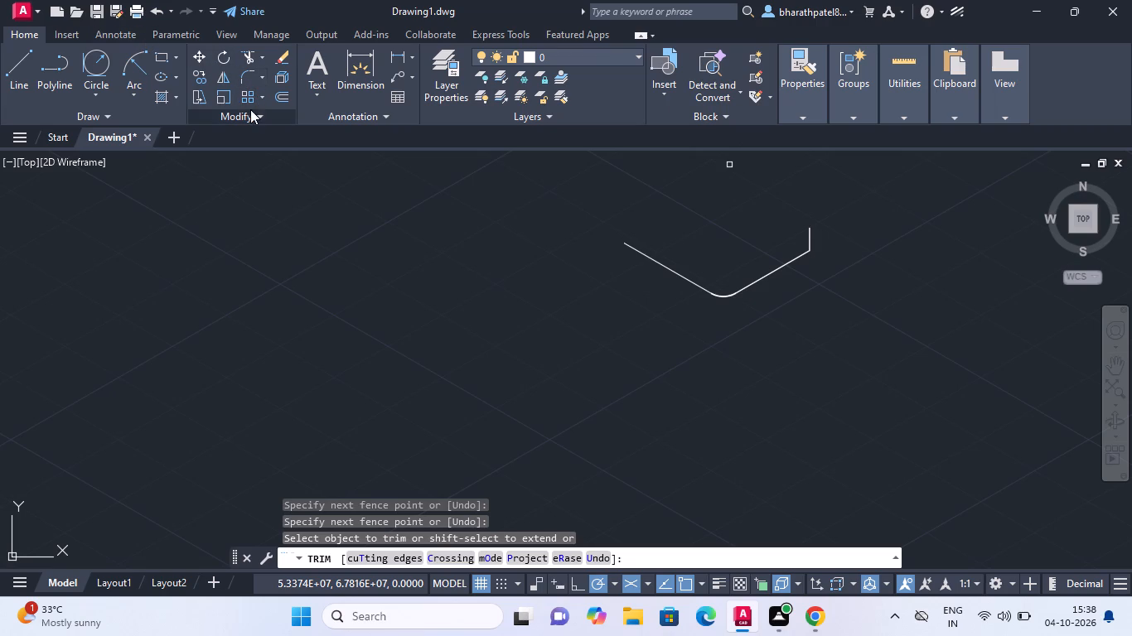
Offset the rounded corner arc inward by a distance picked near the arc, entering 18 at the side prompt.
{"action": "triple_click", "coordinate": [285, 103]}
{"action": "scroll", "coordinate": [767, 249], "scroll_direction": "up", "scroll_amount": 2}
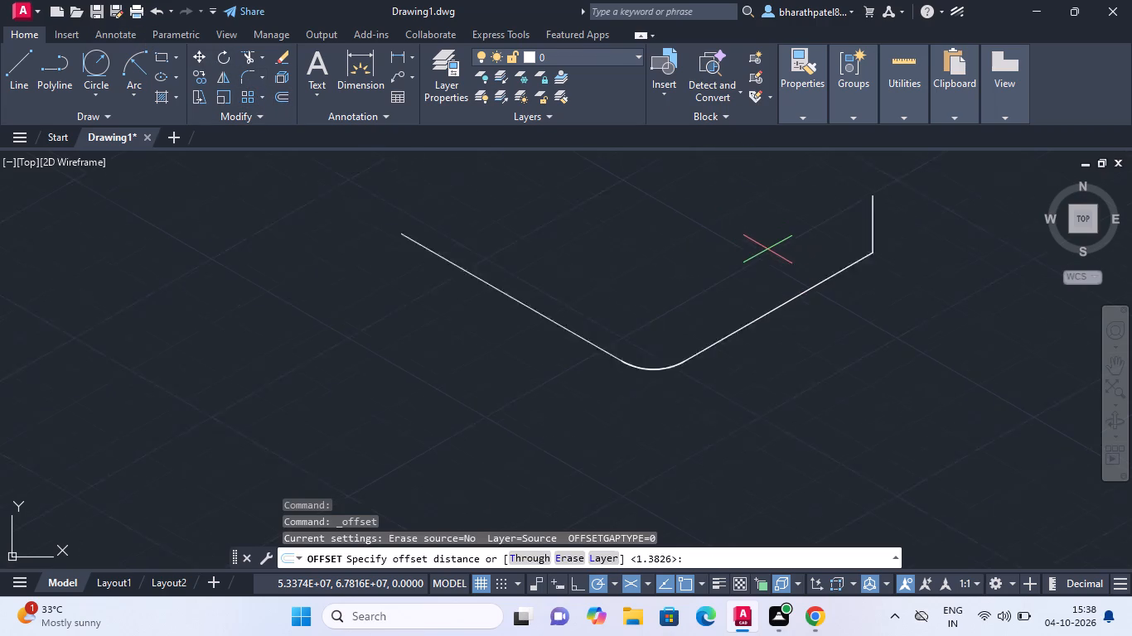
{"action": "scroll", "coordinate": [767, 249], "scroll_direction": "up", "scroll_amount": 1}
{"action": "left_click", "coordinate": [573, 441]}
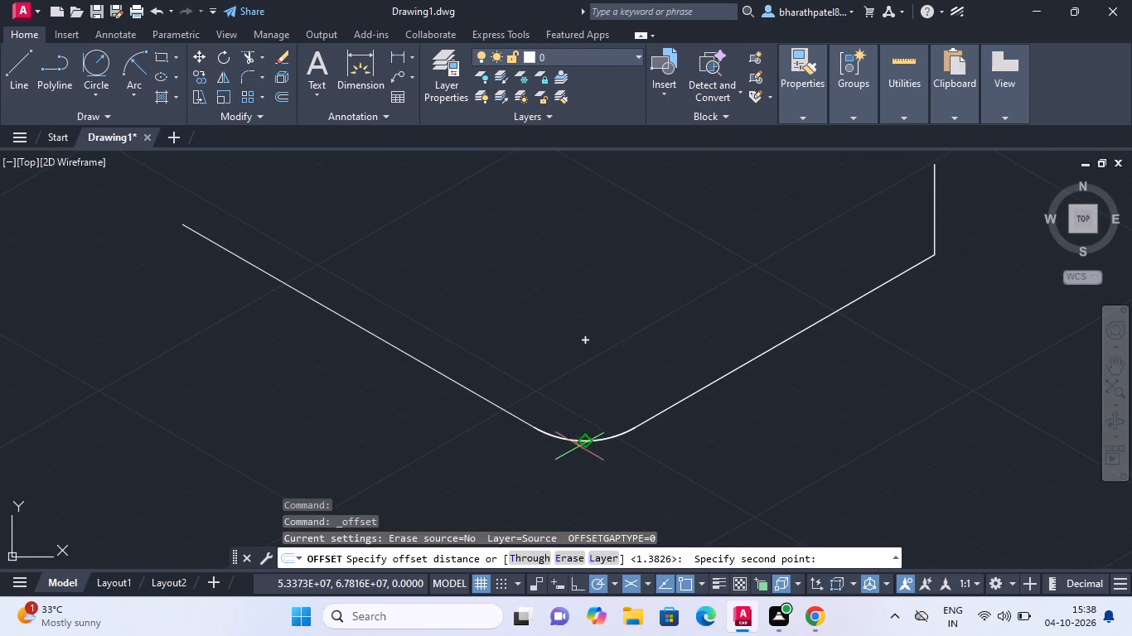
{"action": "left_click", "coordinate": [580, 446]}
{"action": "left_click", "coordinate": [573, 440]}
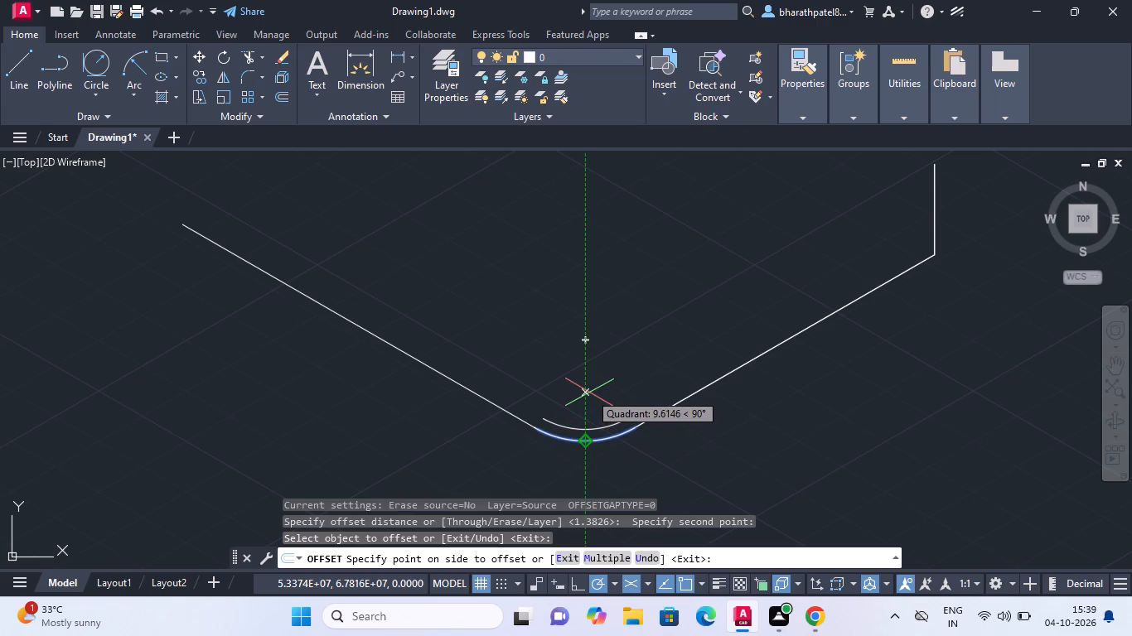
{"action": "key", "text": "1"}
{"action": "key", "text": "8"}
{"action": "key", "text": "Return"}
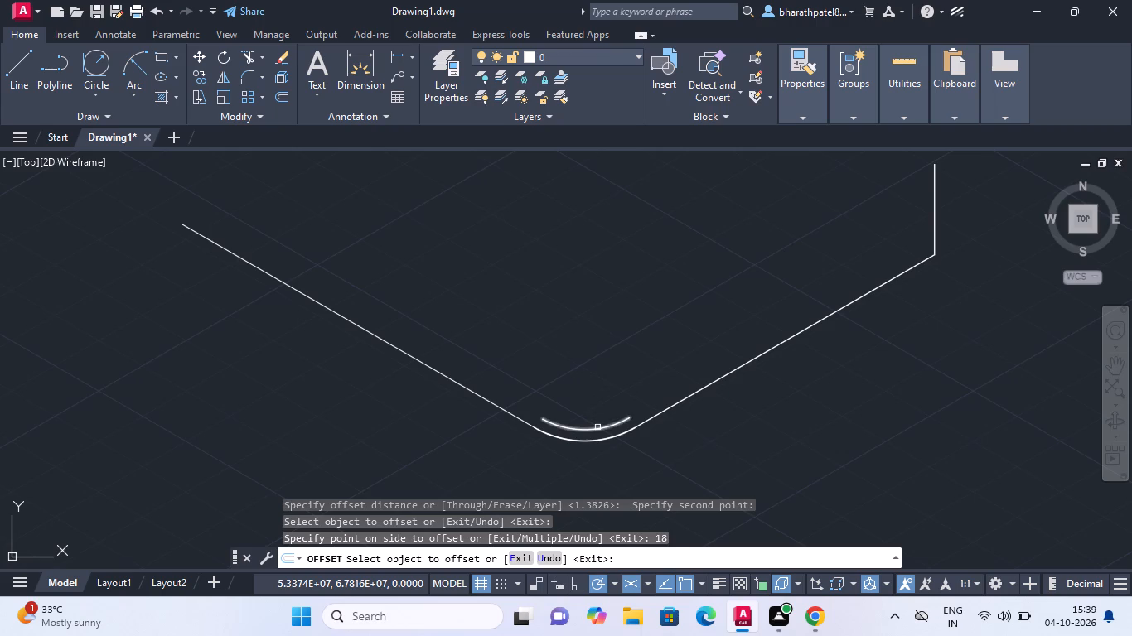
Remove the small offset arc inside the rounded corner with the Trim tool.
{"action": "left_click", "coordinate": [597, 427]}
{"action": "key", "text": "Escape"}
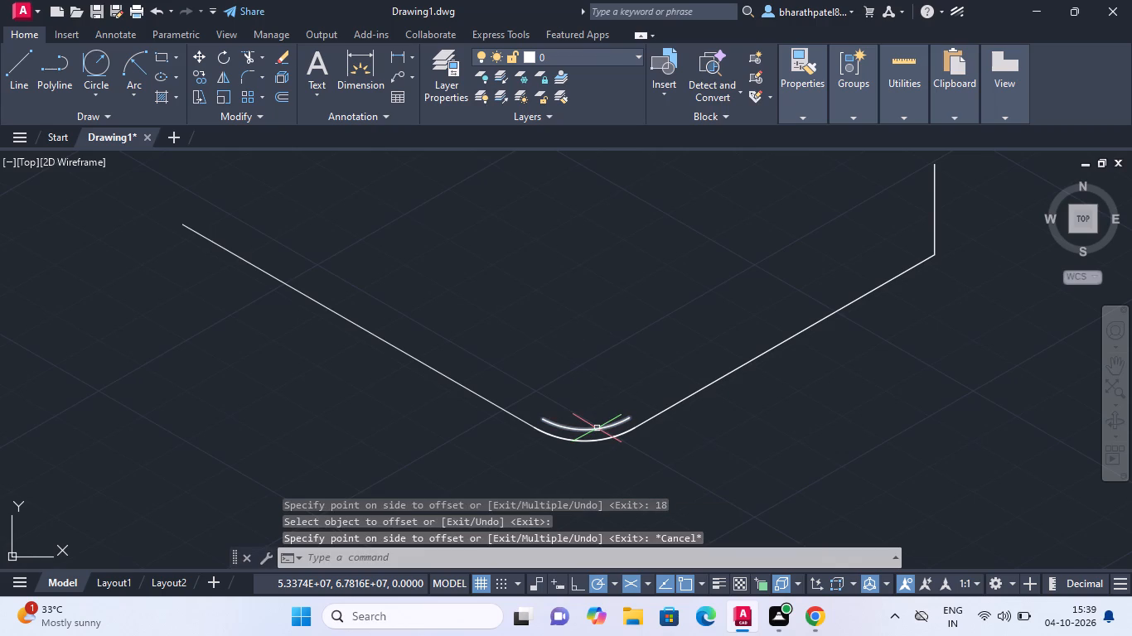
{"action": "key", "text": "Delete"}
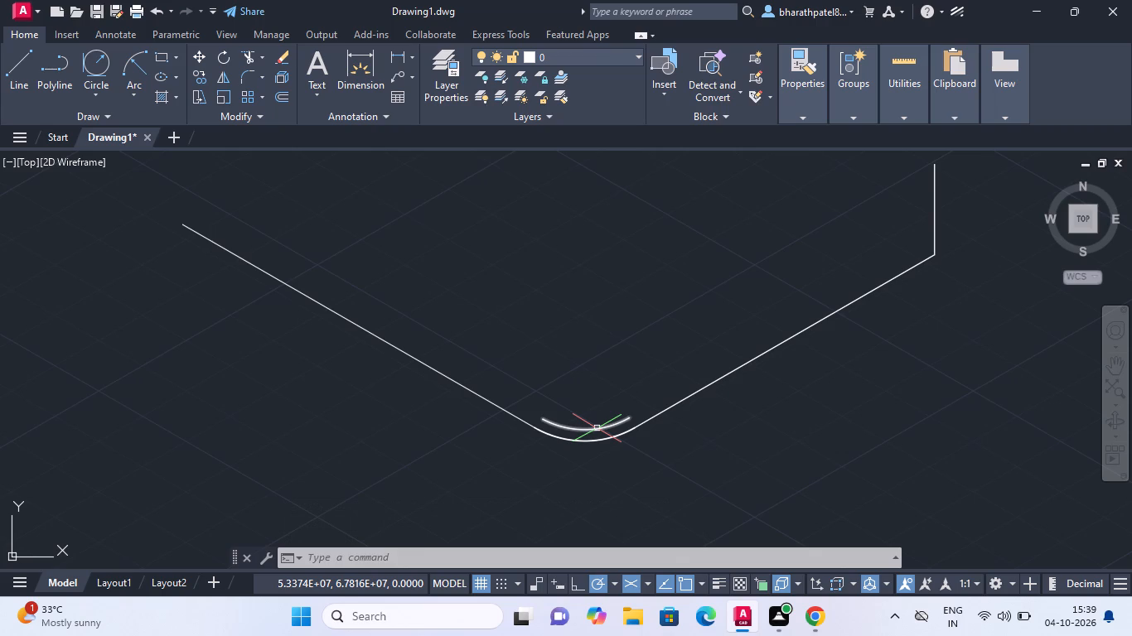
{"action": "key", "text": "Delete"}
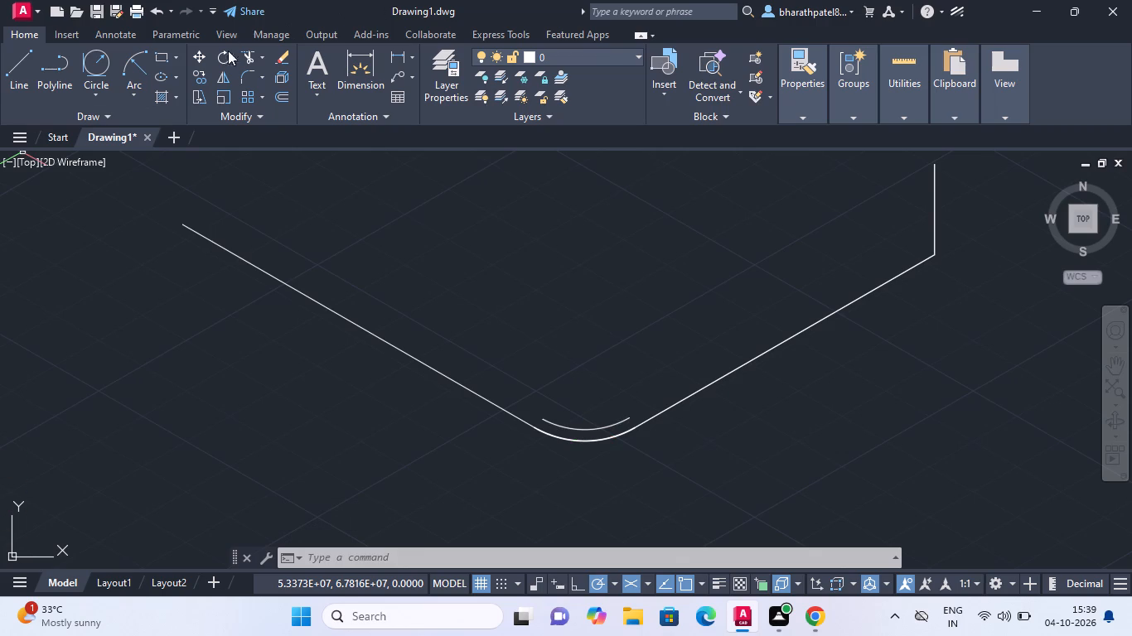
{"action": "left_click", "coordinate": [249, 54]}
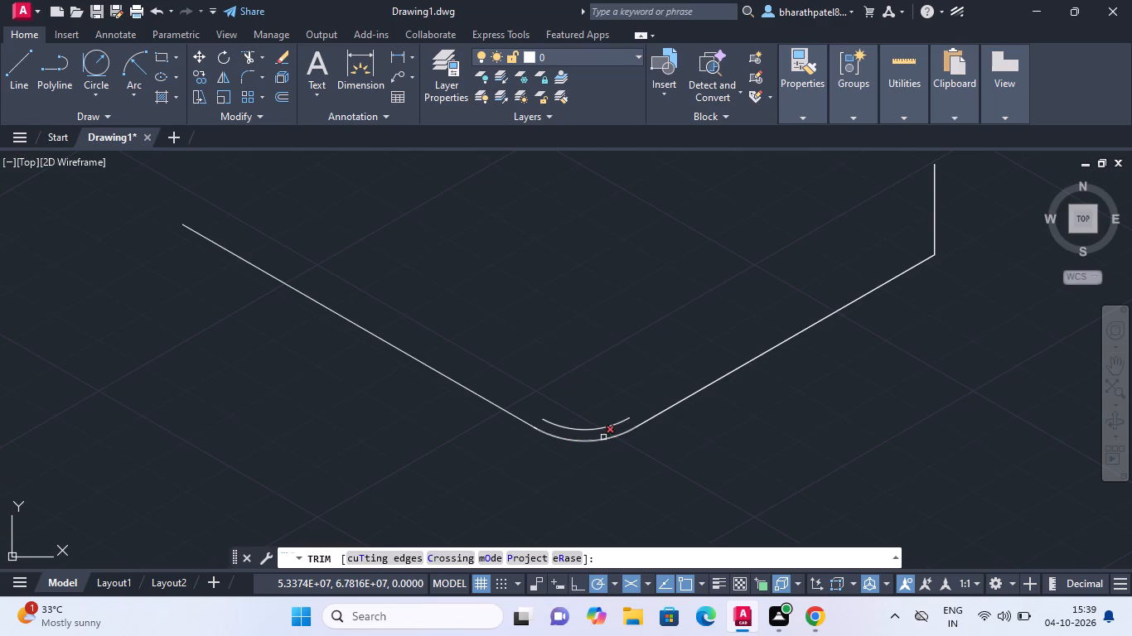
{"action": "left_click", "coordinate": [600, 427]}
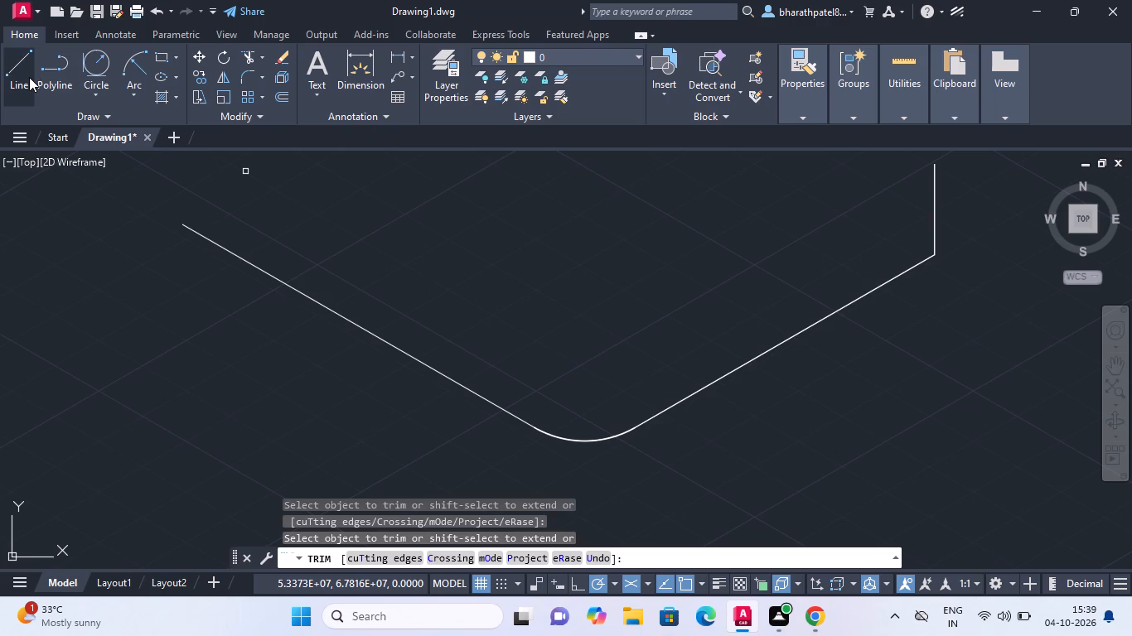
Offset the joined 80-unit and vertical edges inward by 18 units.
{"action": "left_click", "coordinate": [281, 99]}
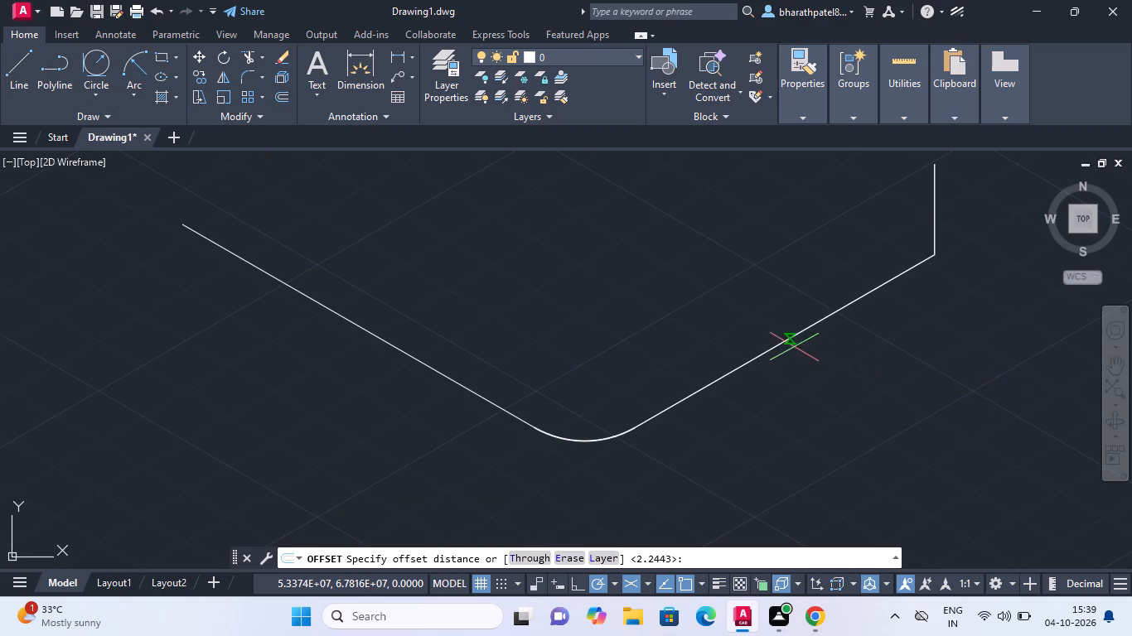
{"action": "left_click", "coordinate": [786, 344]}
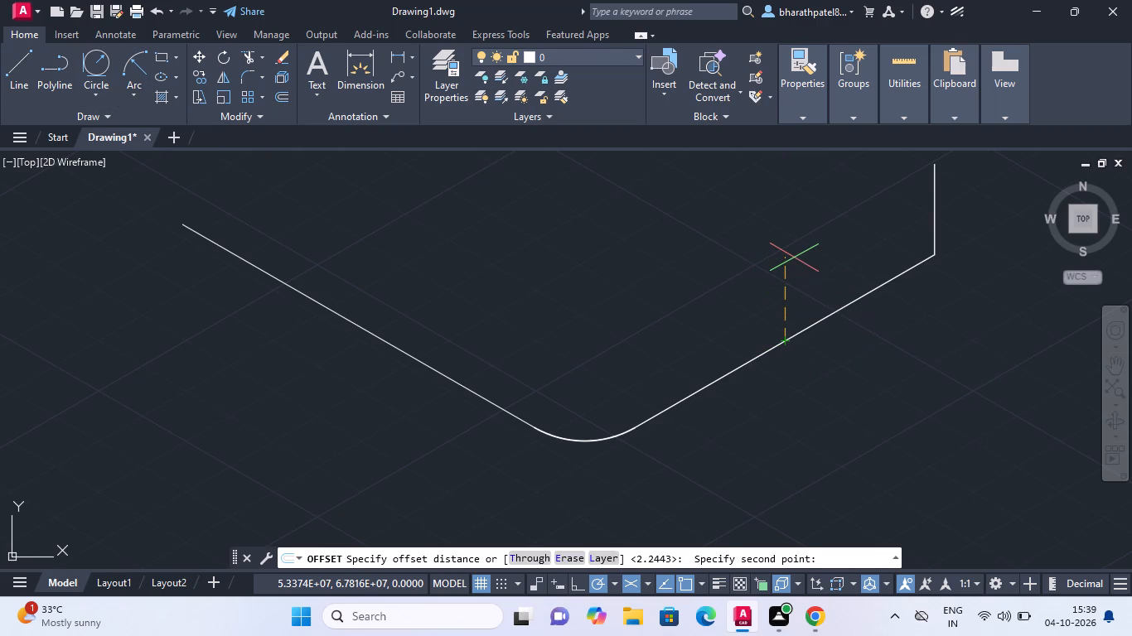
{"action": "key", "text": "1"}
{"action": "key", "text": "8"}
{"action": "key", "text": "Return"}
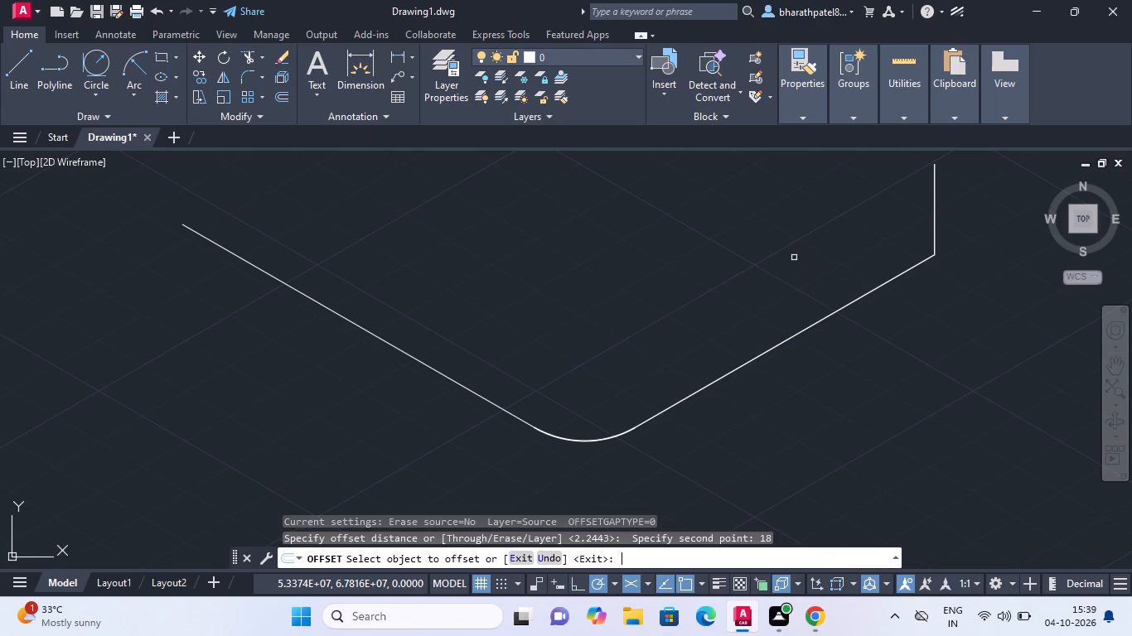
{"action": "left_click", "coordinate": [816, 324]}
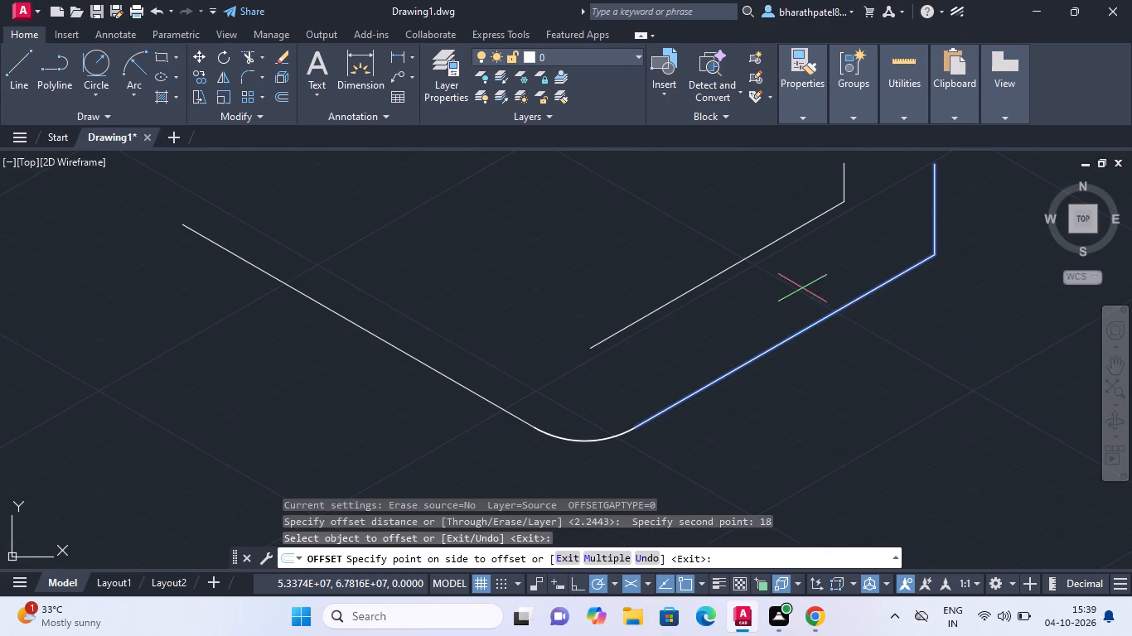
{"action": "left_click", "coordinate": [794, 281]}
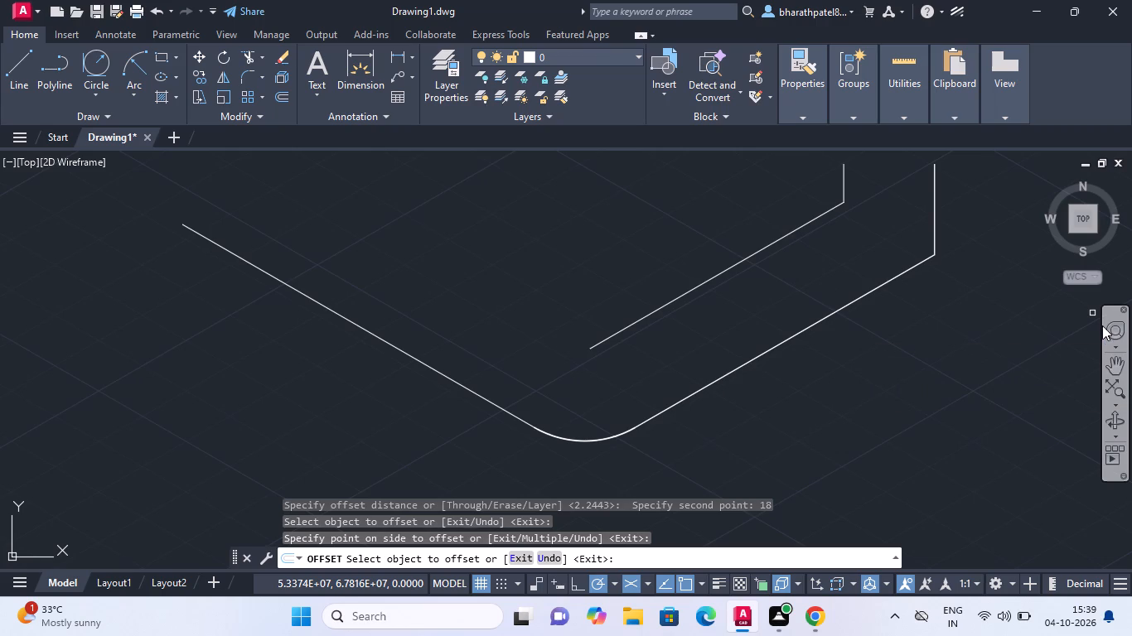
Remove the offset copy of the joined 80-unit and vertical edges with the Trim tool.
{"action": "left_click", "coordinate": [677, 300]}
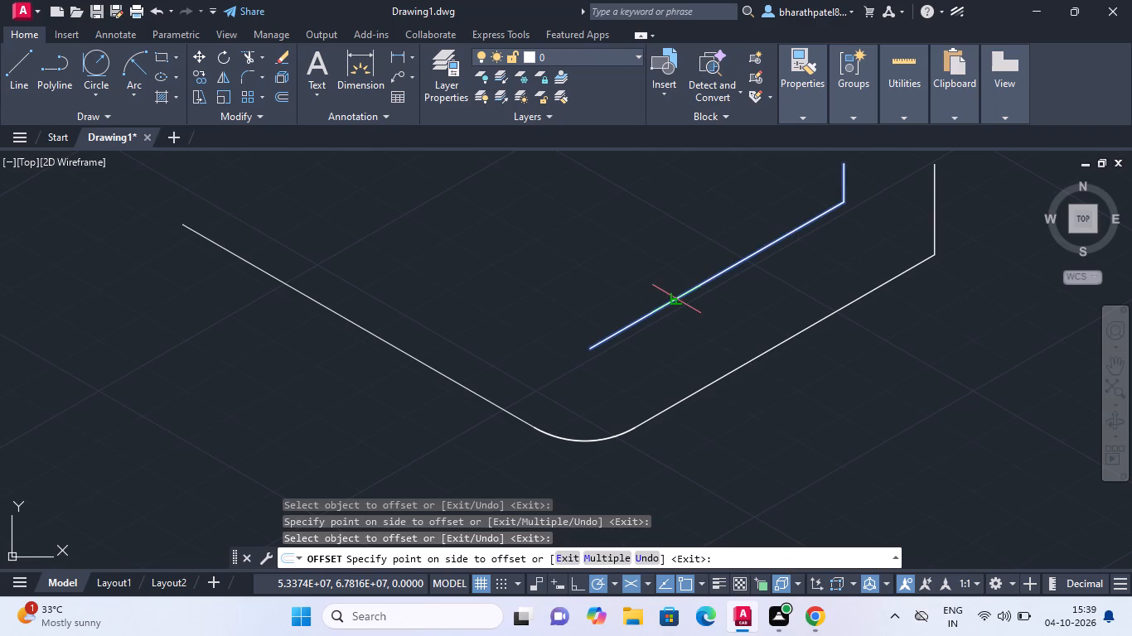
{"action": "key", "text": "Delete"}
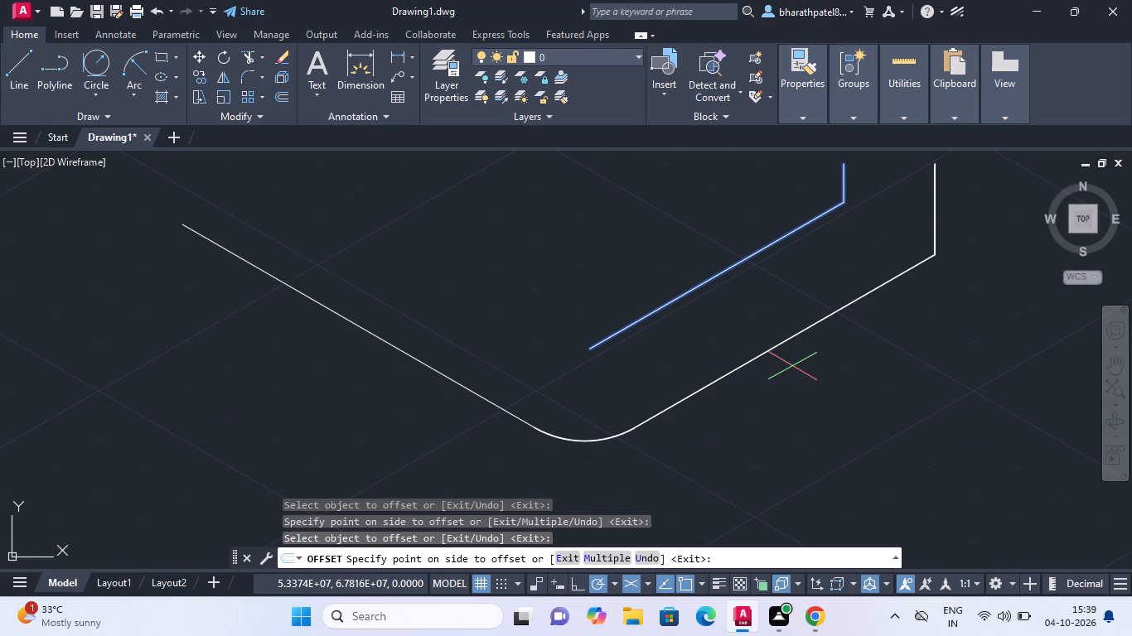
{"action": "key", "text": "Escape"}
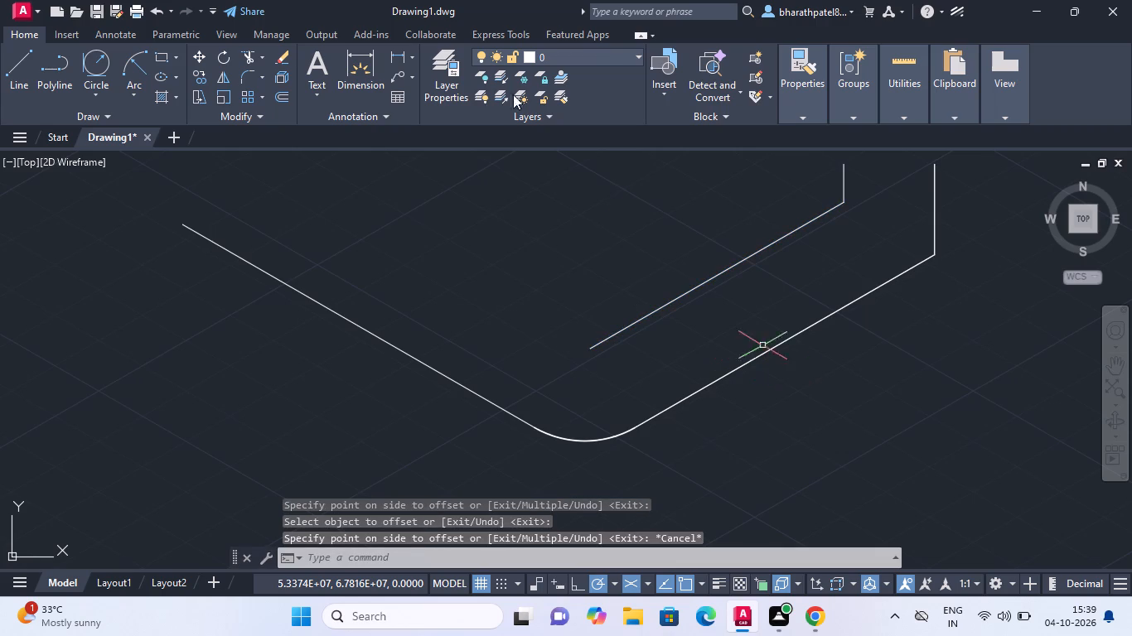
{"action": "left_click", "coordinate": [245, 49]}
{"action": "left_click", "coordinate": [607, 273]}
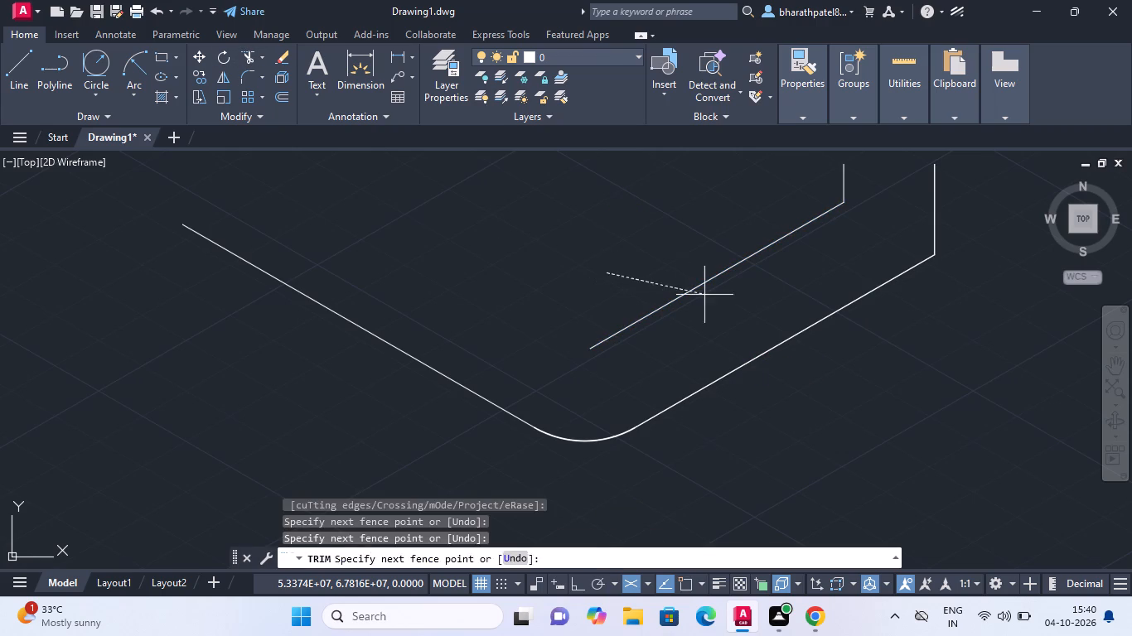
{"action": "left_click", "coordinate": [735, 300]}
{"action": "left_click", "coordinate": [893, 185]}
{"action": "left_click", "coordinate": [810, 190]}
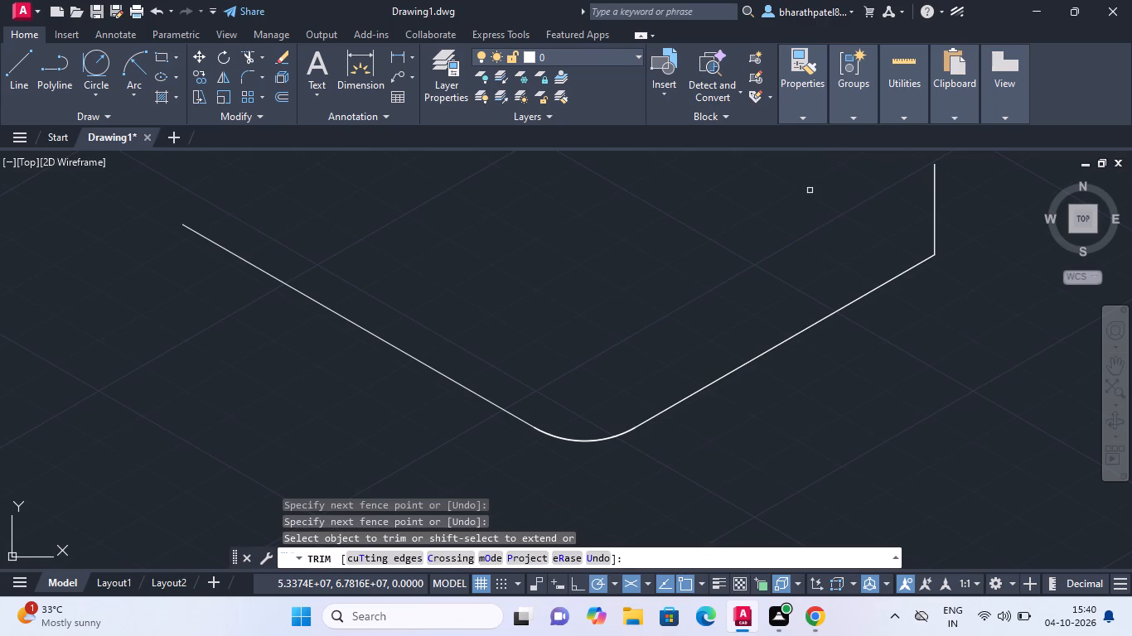
Draw connected lines from the base's outer corner: 18 units up, 80 along the 210° direction, and 92 along the 150° direction.
{"action": "left_click", "coordinate": [10, 74]}
{"action": "scroll", "coordinate": [739, 407], "scroll_direction": "down", "scroll_amount": 2}
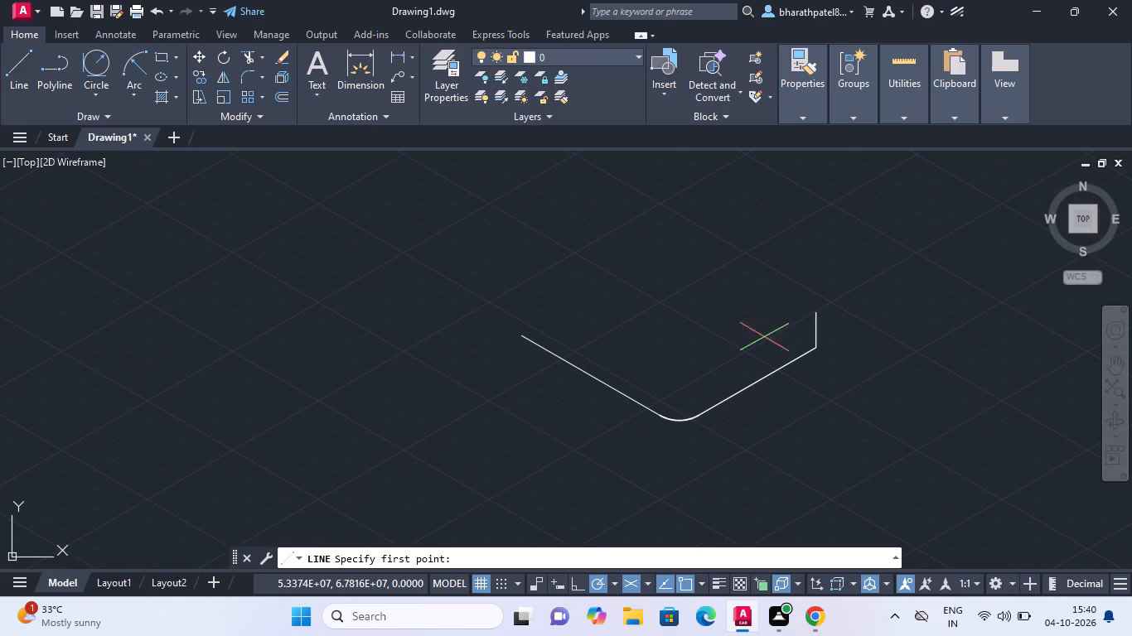
{"action": "scroll", "coordinate": [818, 351], "scroll_direction": "up", "scroll_amount": 4}
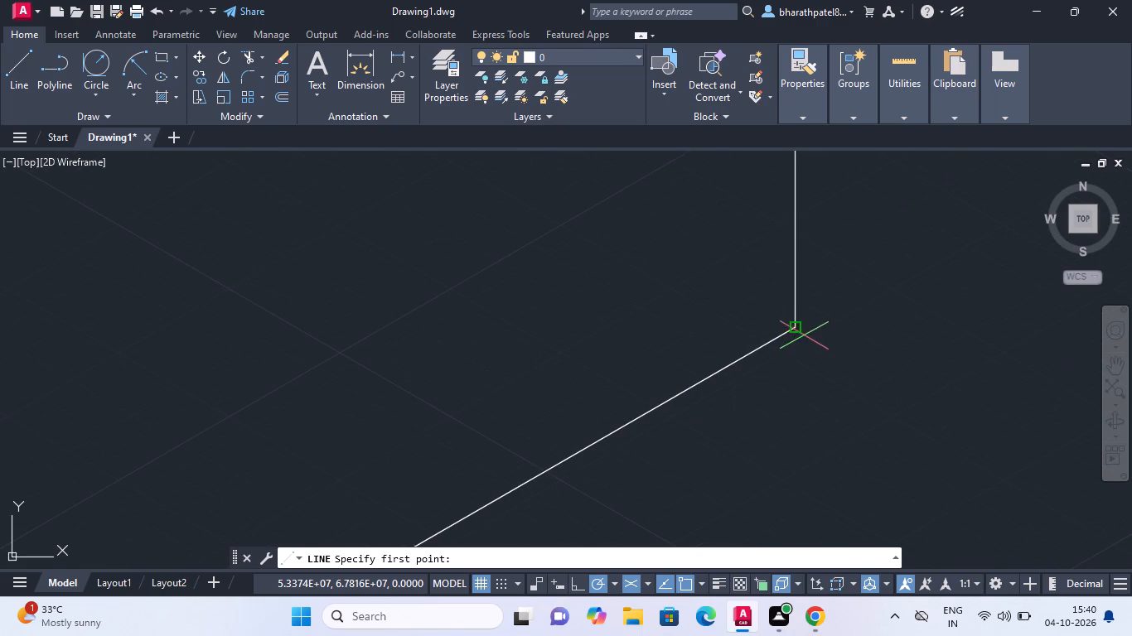
{"action": "left_click", "coordinate": [796, 326]}
{"action": "scroll", "coordinate": [796, 326], "scroll_direction": "down", "scroll_amount": 4}
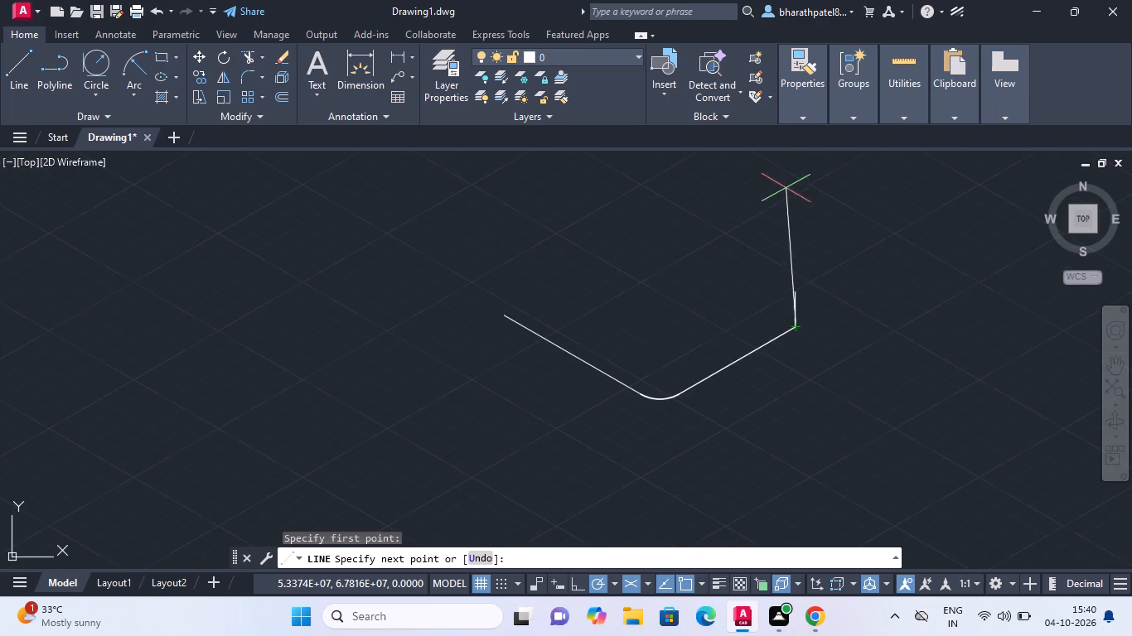
{"action": "key", "text": "1"}
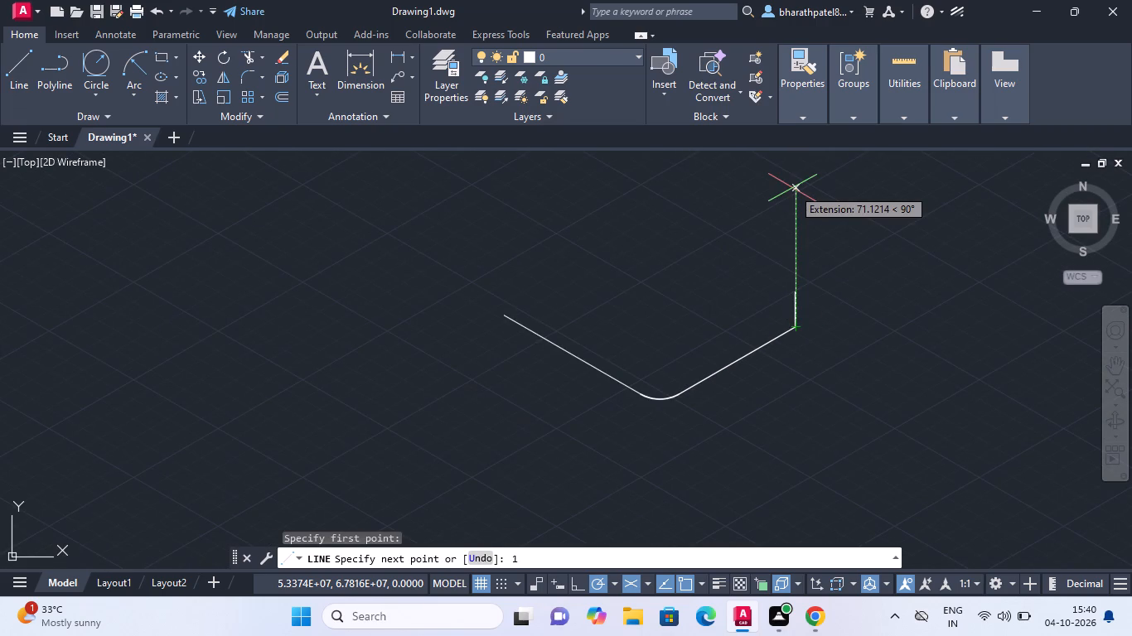
{"action": "key", "text": "8"}
{"action": "key", "text": "Return"}
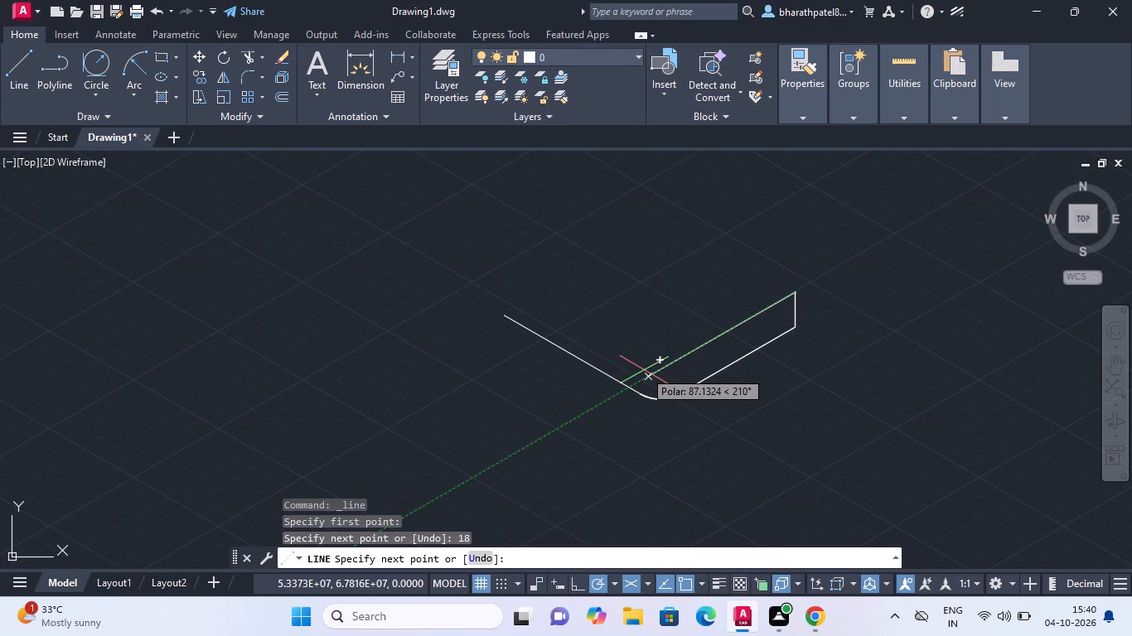
{"action": "key", "text": "8"}
{"action": "key", "text": "0"}
{"action": "key", "text": "Return"}
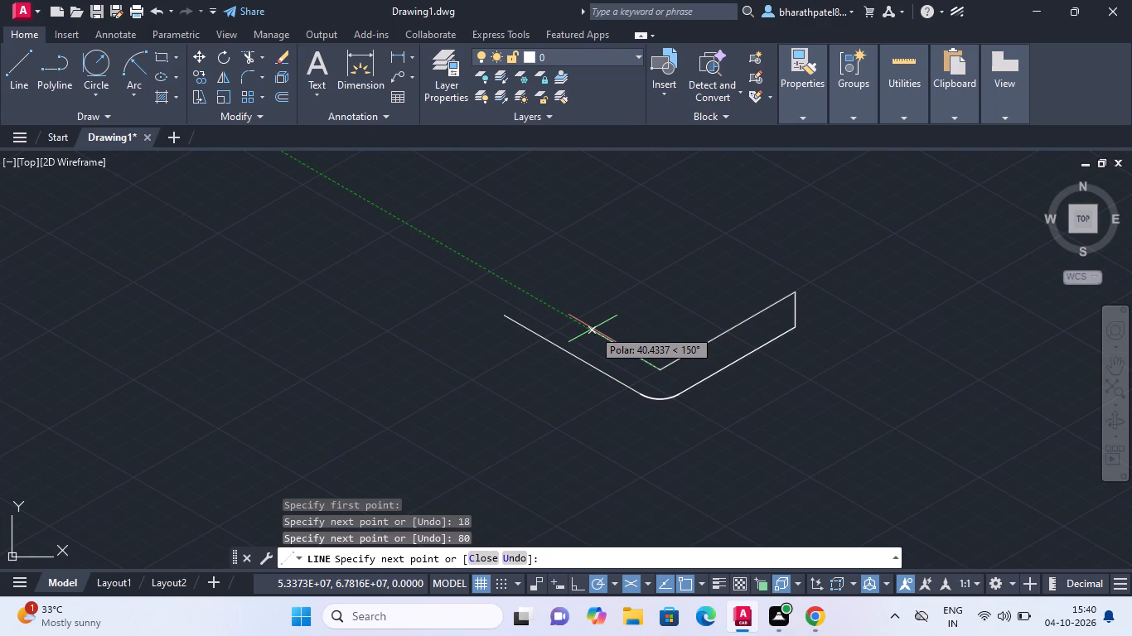
{"action": "key", "text": "9"}
{"action": "key", "text": "2"}
{"action": "key", "text": "Return"}
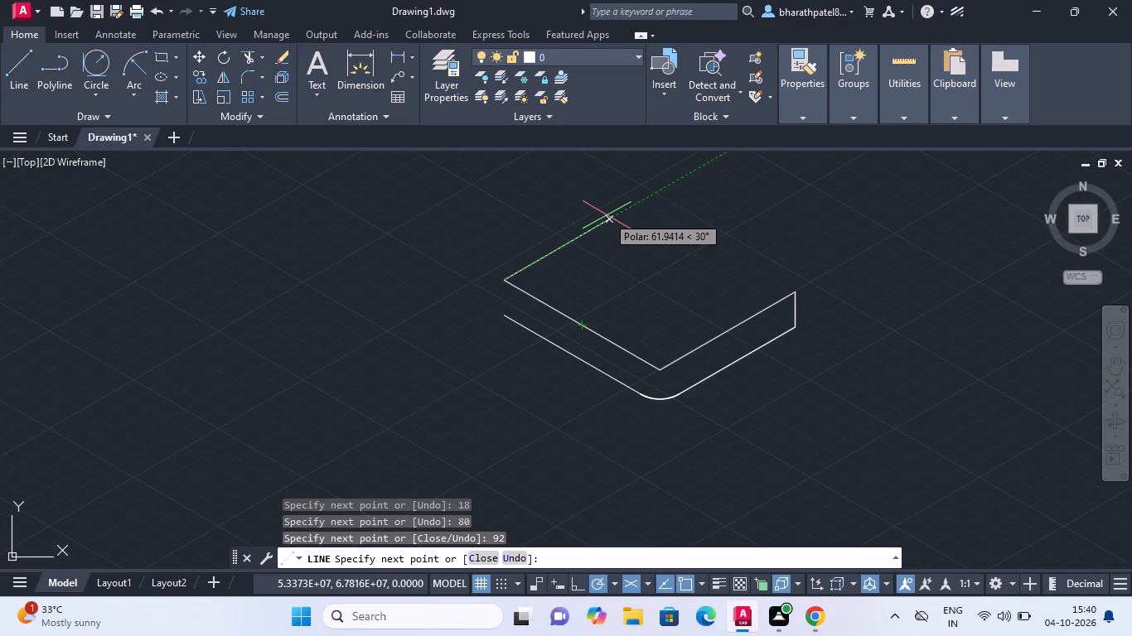
{"action": "key", "text": "Escape"}
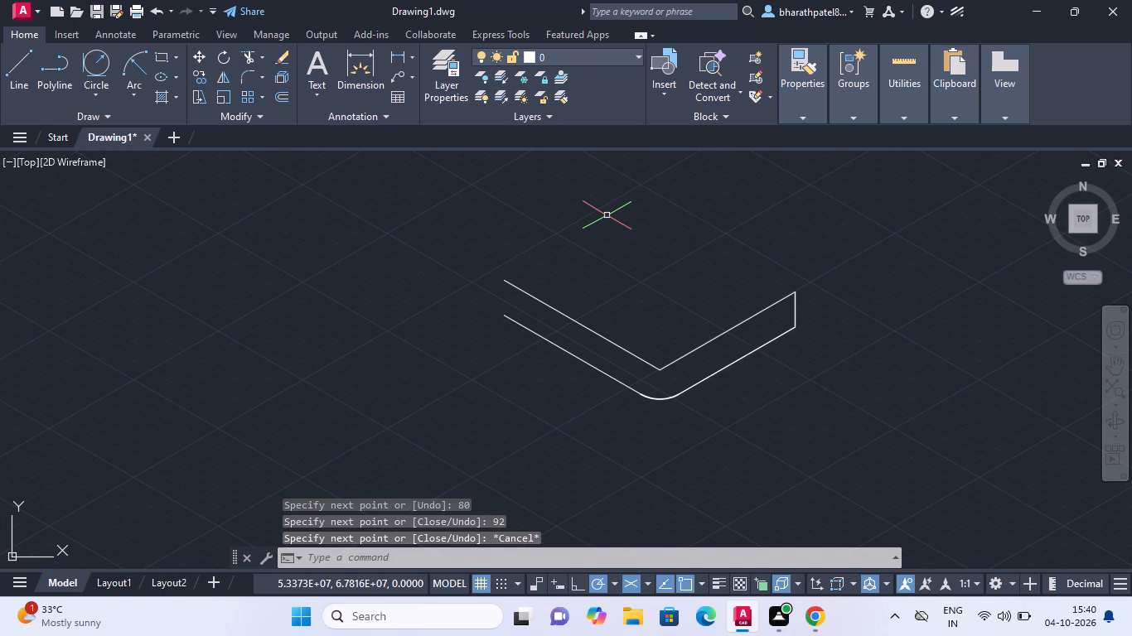
Draw a radius-20 circle tangent to the upper 80- and 92-unit edges at their shared corner.
{"action": "left_click", "coordinate": [98, 65]}
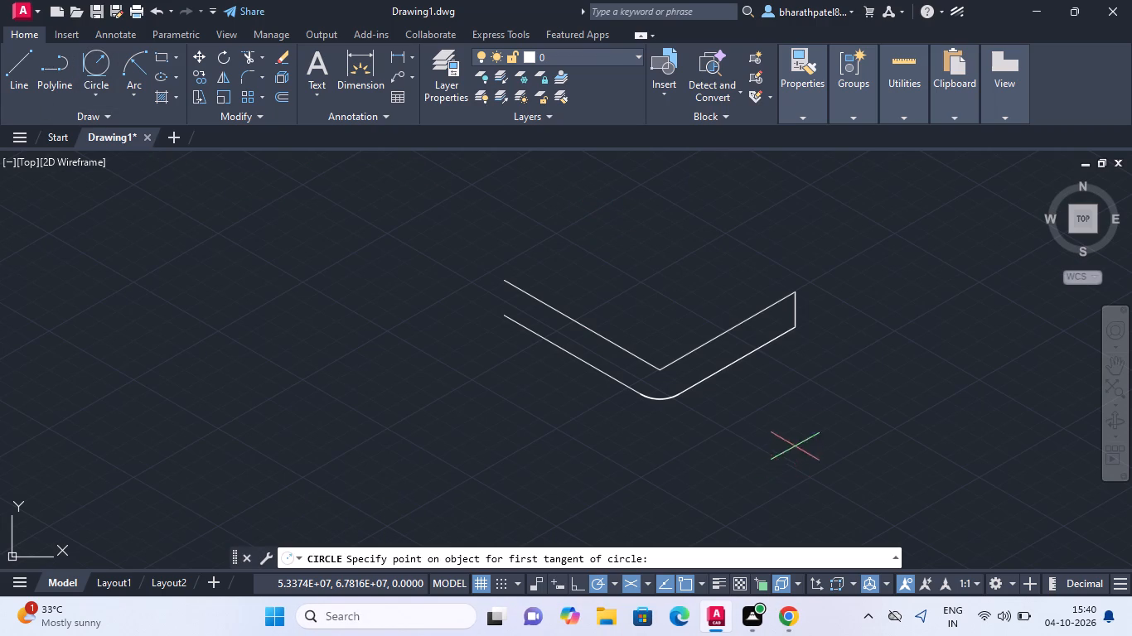
{"action": "left_click", "coordinate": [675, 356]}
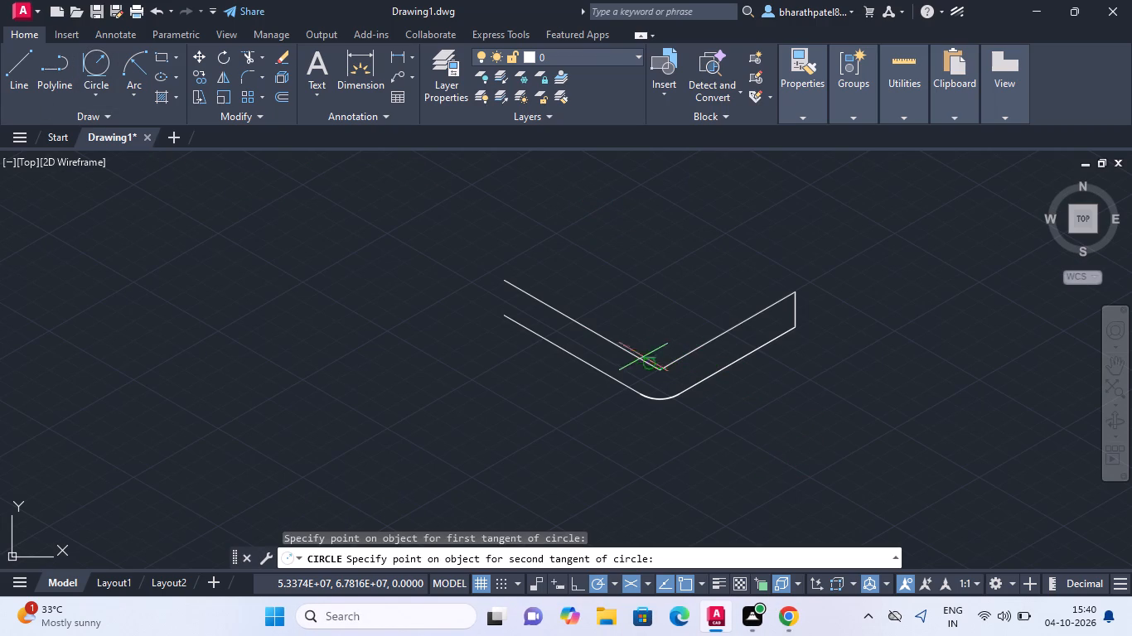
{"action": "left_click", "coordinate": [639, 357]}
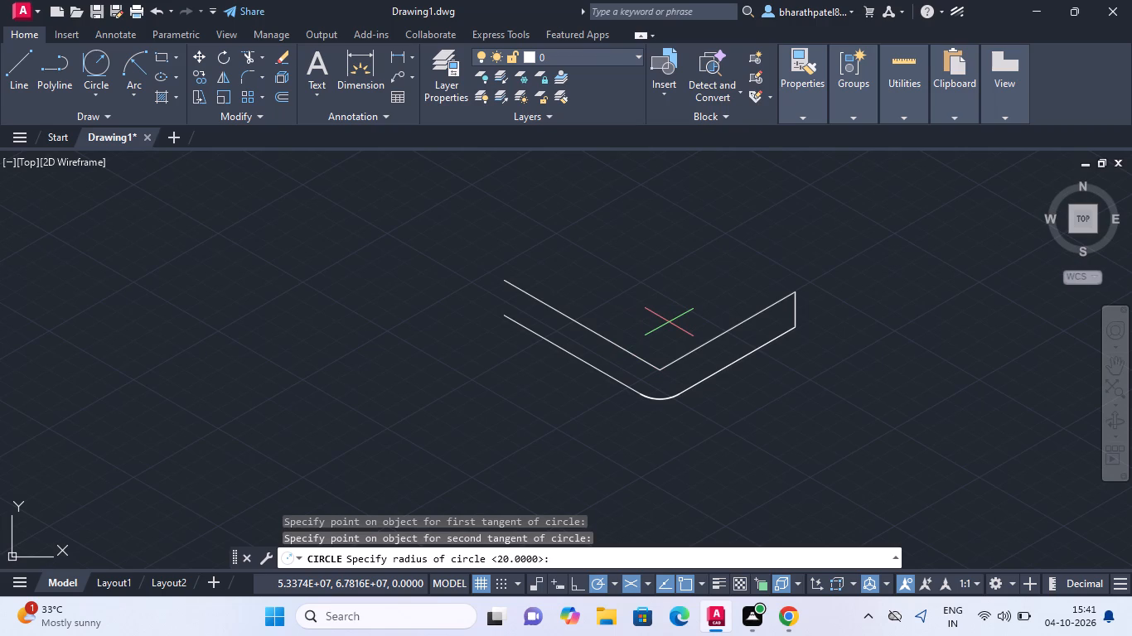
{"action": "type", "text": "20"}
{"action": "key", "text": "Return"}
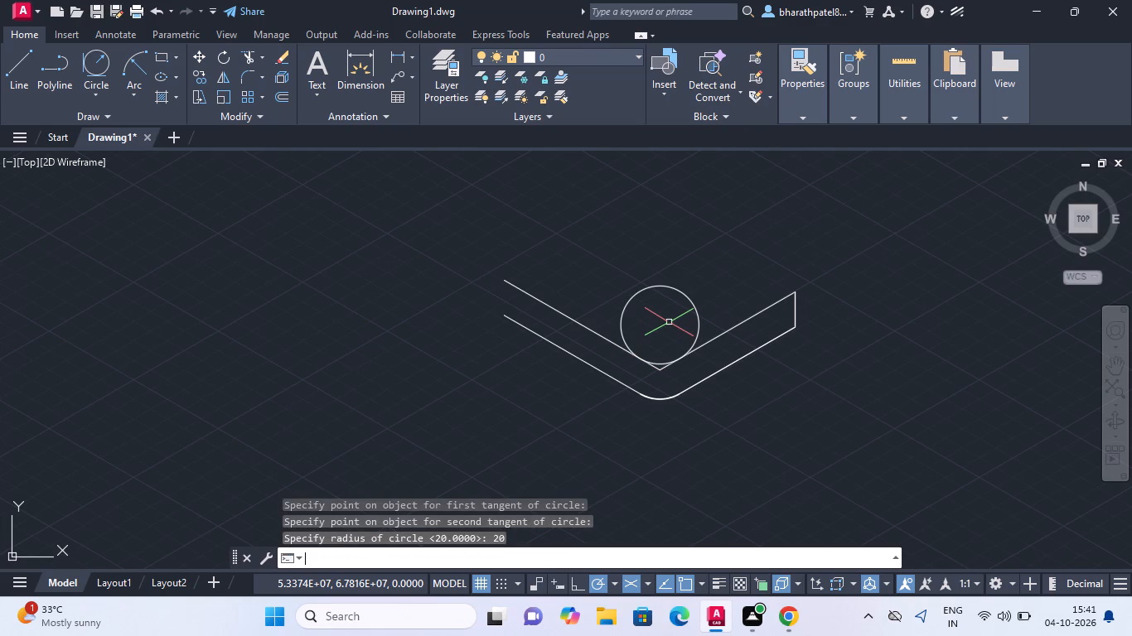
{"action": "key", "text": "Escape"}
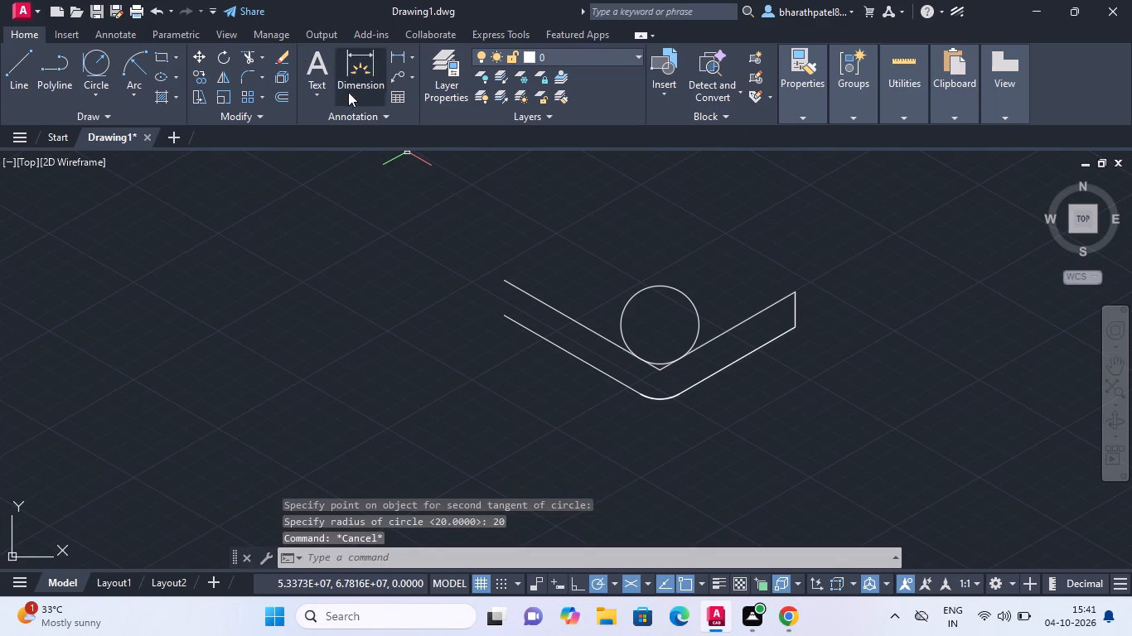
Trim the circle's excess and the sharp corner stubs, leaving a rounded corner between the upper edges.
{"action": "left_click", "coordinate": [254, 56]}
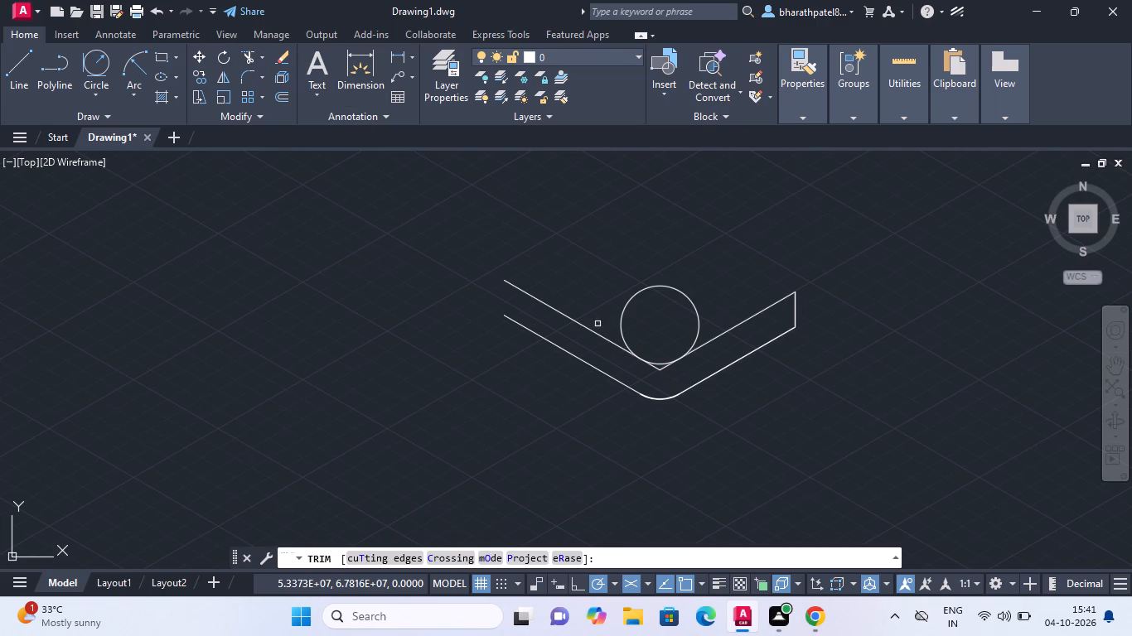
{"action": "left_click", "coordinate": [603, 295]}
{"action": "left_click", "coordinate": [712, 316]}
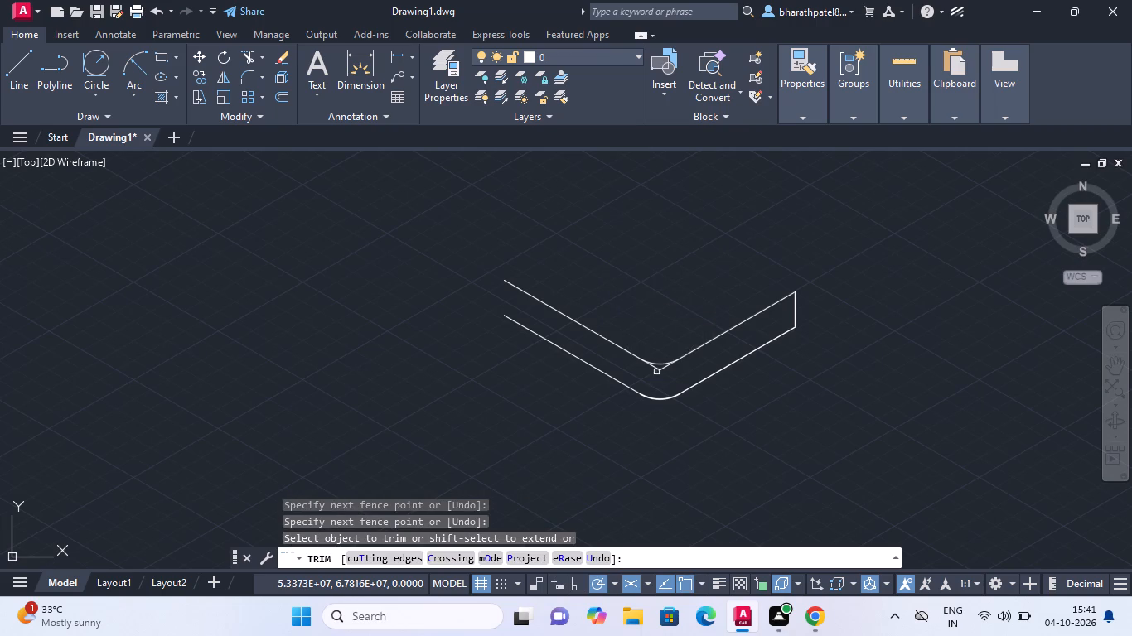
{"action": "scroll", "coordinate": [656, 374], "scroll_direction": "up", "scroll_amount": 4}
{"action": "left_click", "coordinate": [604, 342]}
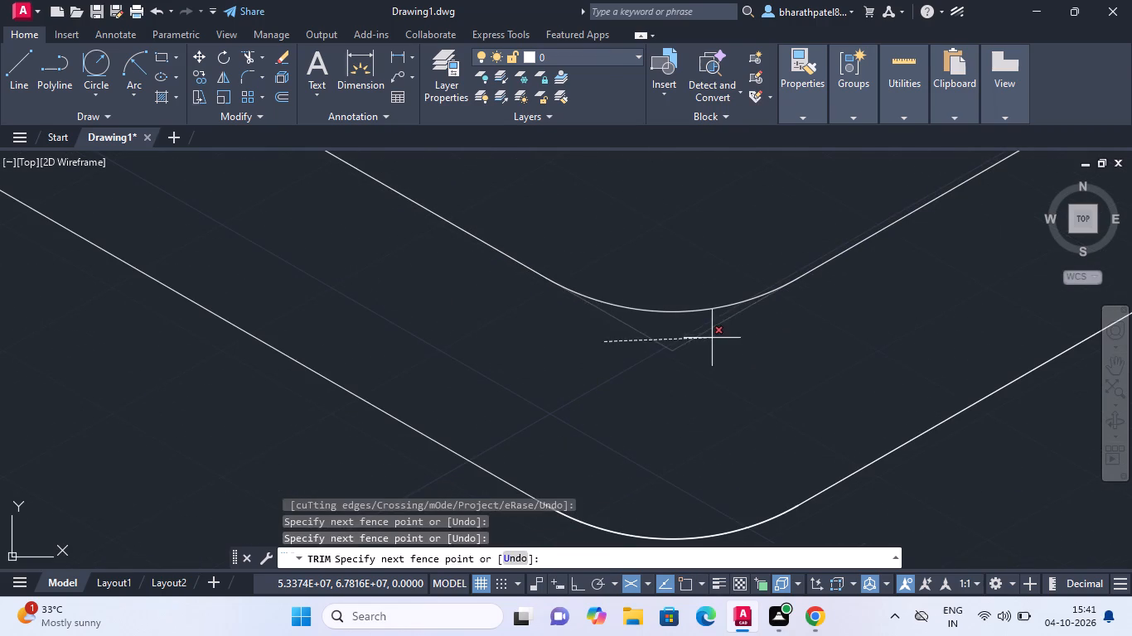
{"action": "left_click", "coordinate": [714, 338]}
{"action": "scroll", "coordinate": [704, 354], "scroll_direction": "down", "scroll_amount": 5}
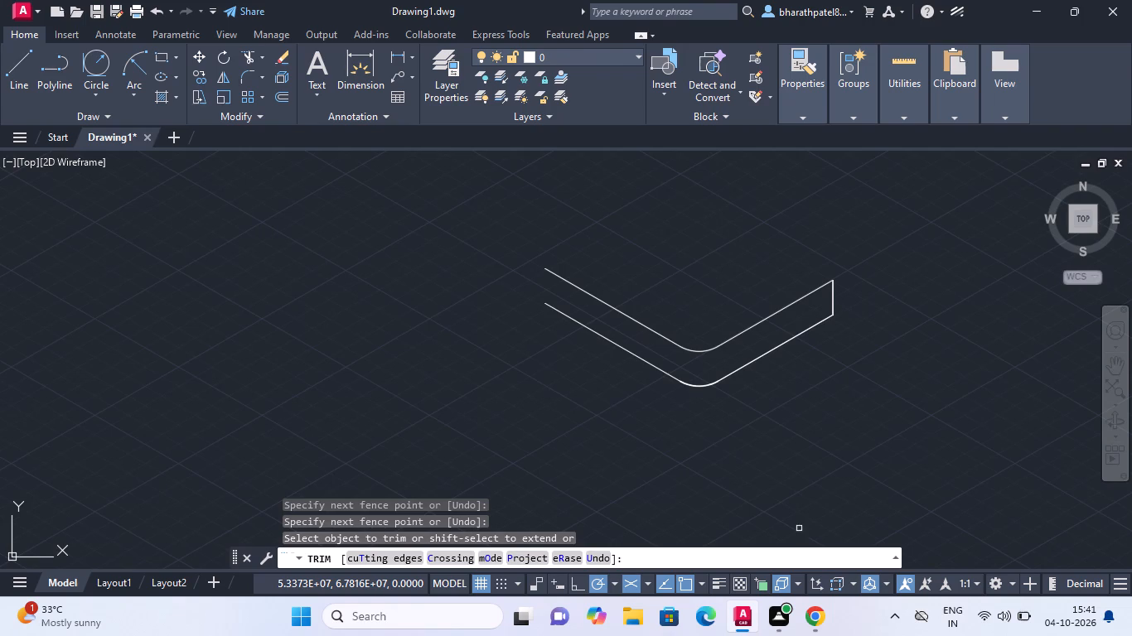
Connect both ends of the upper corner arc to the matching ends of the lower arc with vertical lines.
{"action": "scroll", "coordinate": [699, 399], "scroll_direction": "up", "scroll_amount": 3}
{"action": "scroll", "coordinate": [704, 351], "scroll_direction": "down", "scroll_amount": 5}
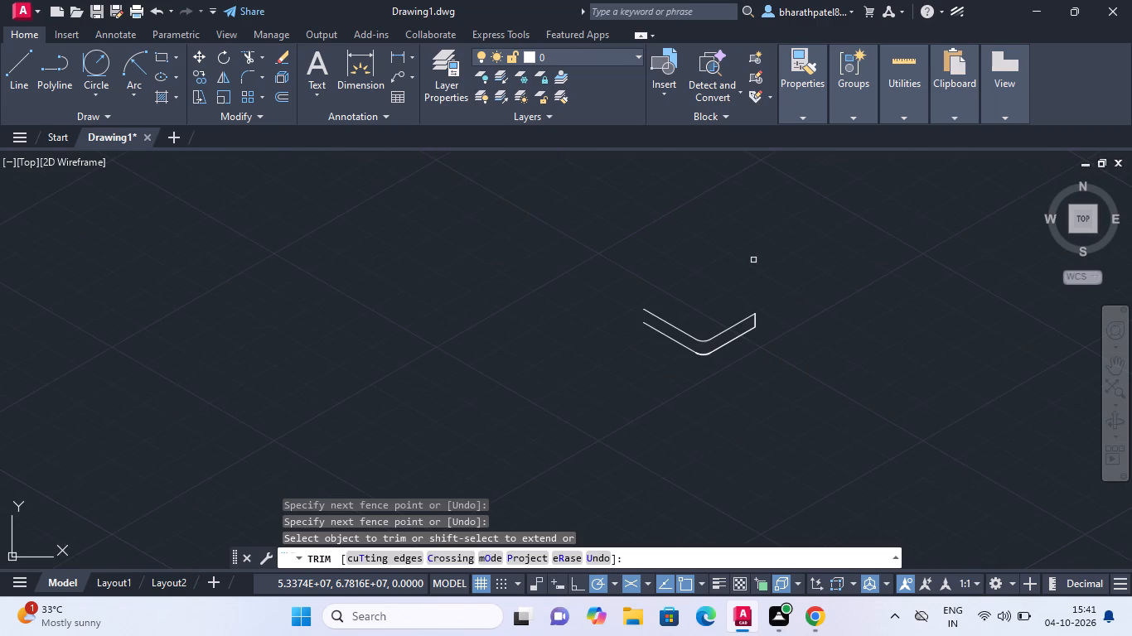
{"action": "left_click", "coordinate": [22, 78]}
{"action": "scroll", "coordinate": [751, 346], "scroll_direction": "up", "scroll_amount": 4}
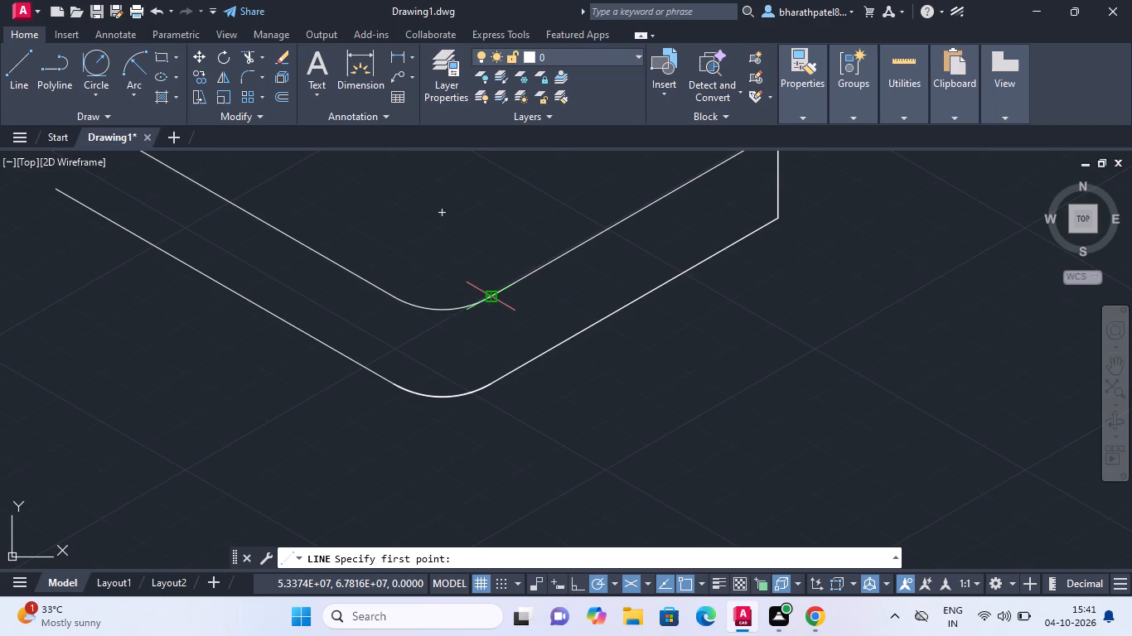
{"action": "left_click", "coordinate": [488, 299]}
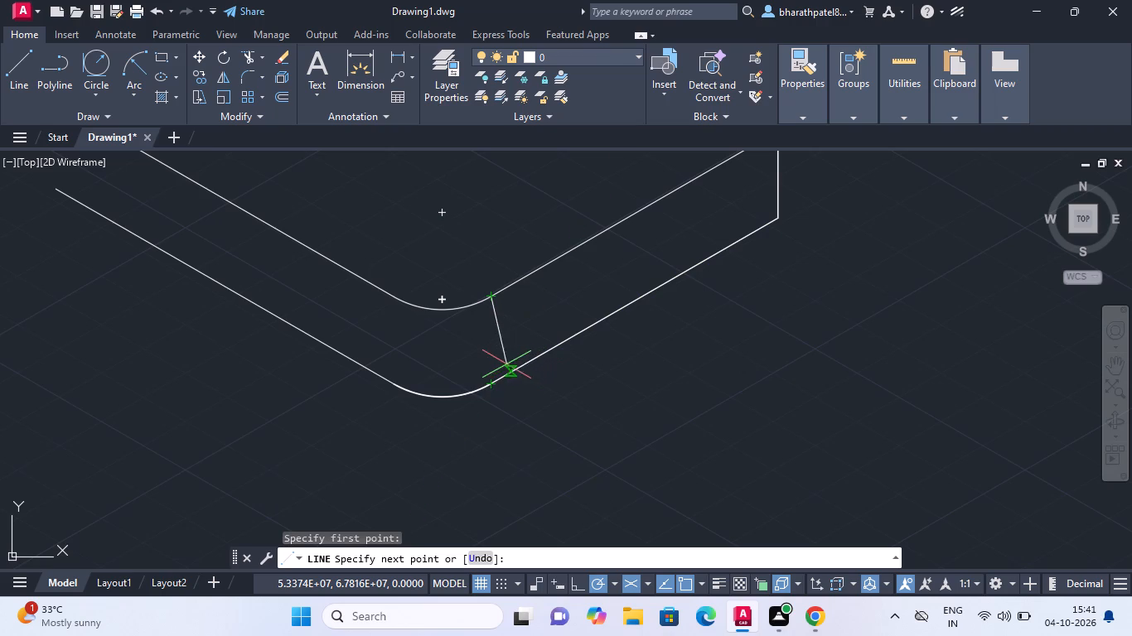
{"action": "double_click", "coordinate": [488, 383]}
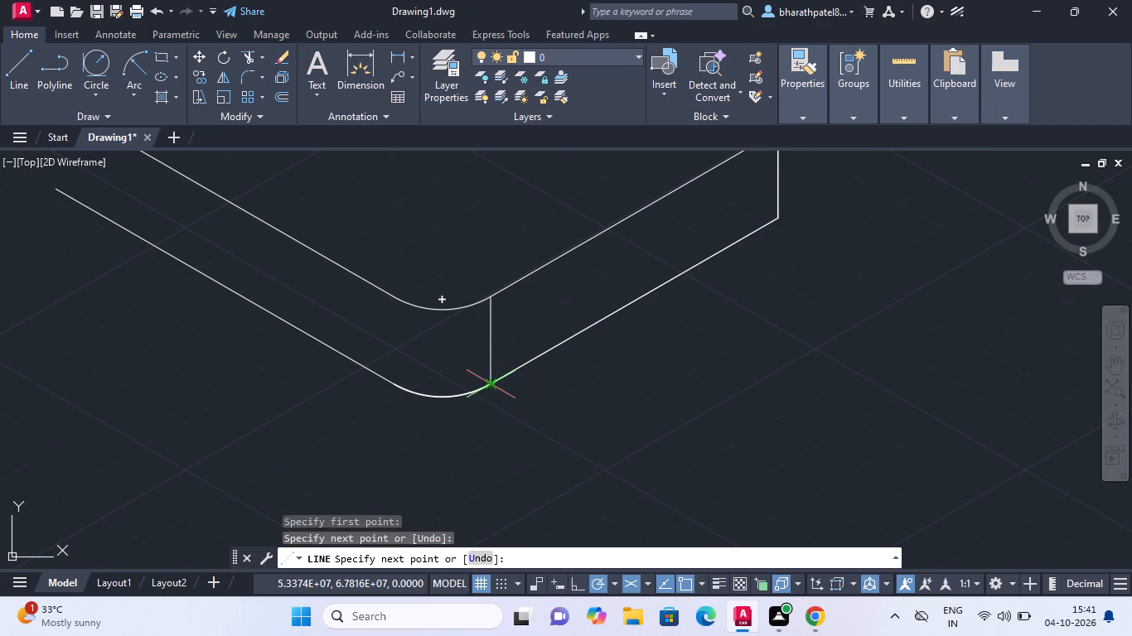
{"action": "key", "text": "Escape"}
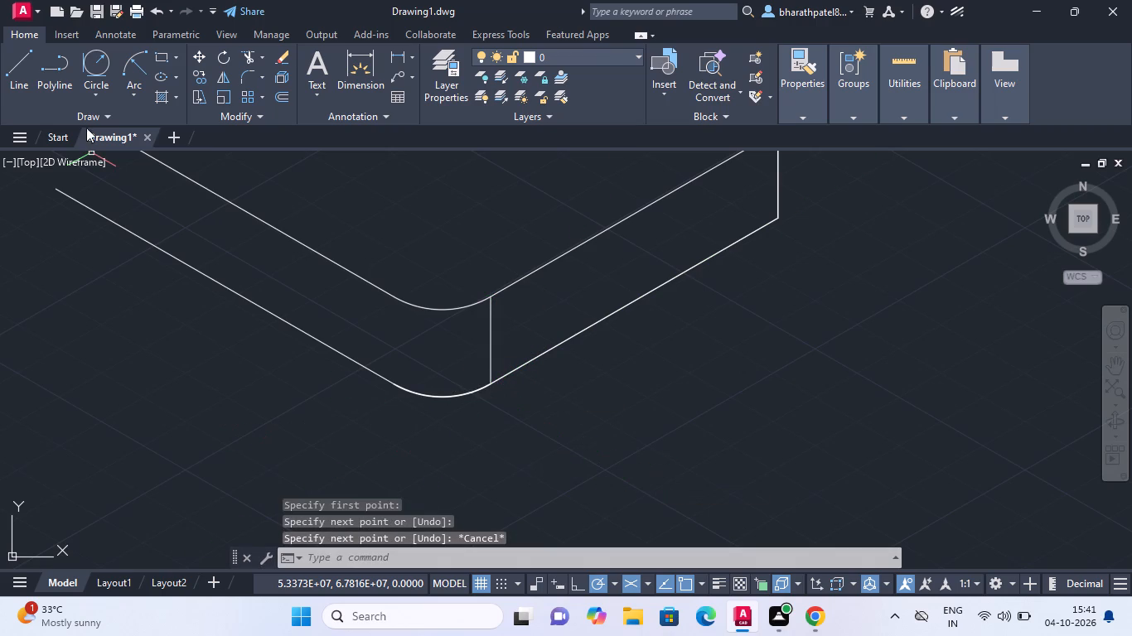
{"action": "left_click", "coordinate": [27, 75]}
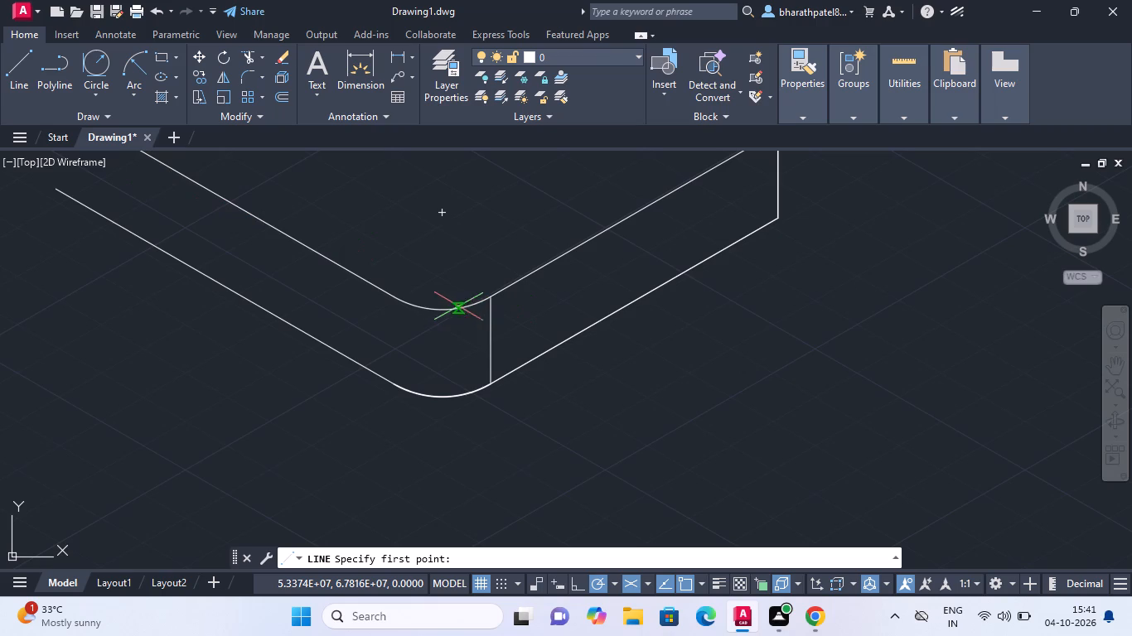
{"action": "left_click", "coordinate": [394, 296]}
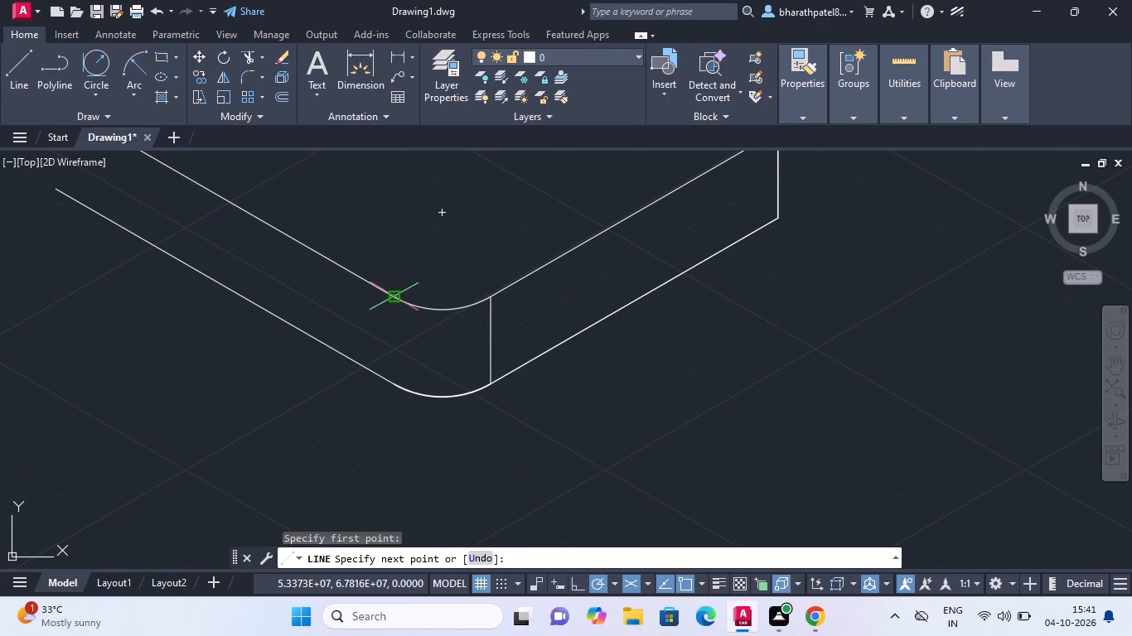
{"action": "left_click", "coordinate": [394, 388]}
{"action": "key", "text": "Escape"}
Start a line from the upper end of the 18-unit vertical edge at the 80-unit side.
{"action": "scroll", "coordinate": [291, 355], "scroll_direction": "down", "scroll_amount": 2}
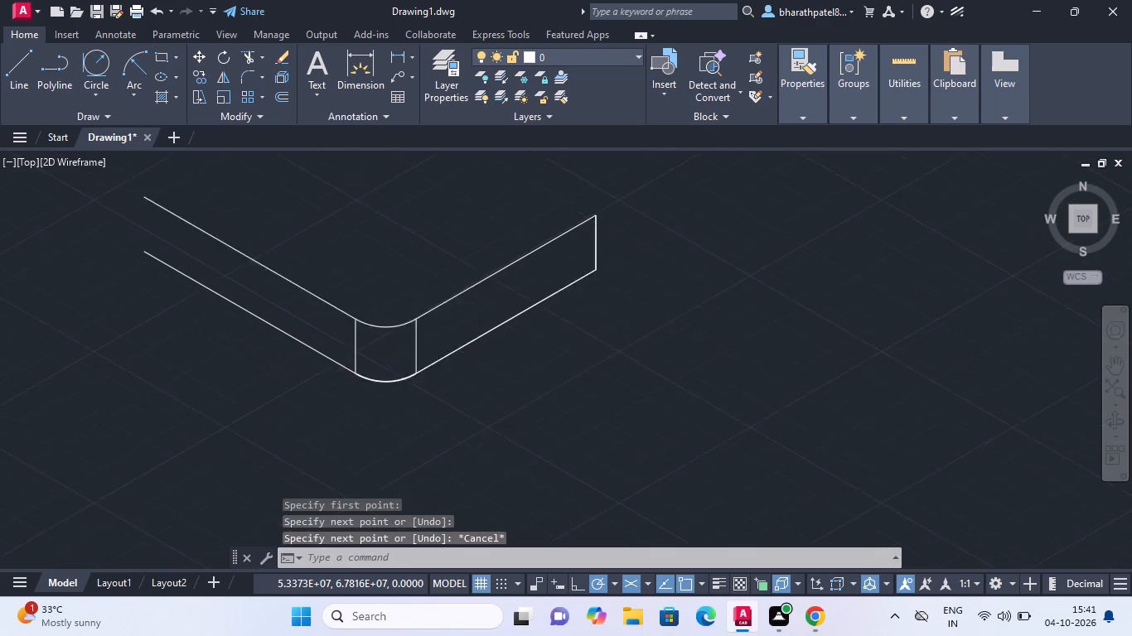
{"action": "scroll", "coordinate": [291, 355], "scroll_direction": "down", "scroll_amount": 2}
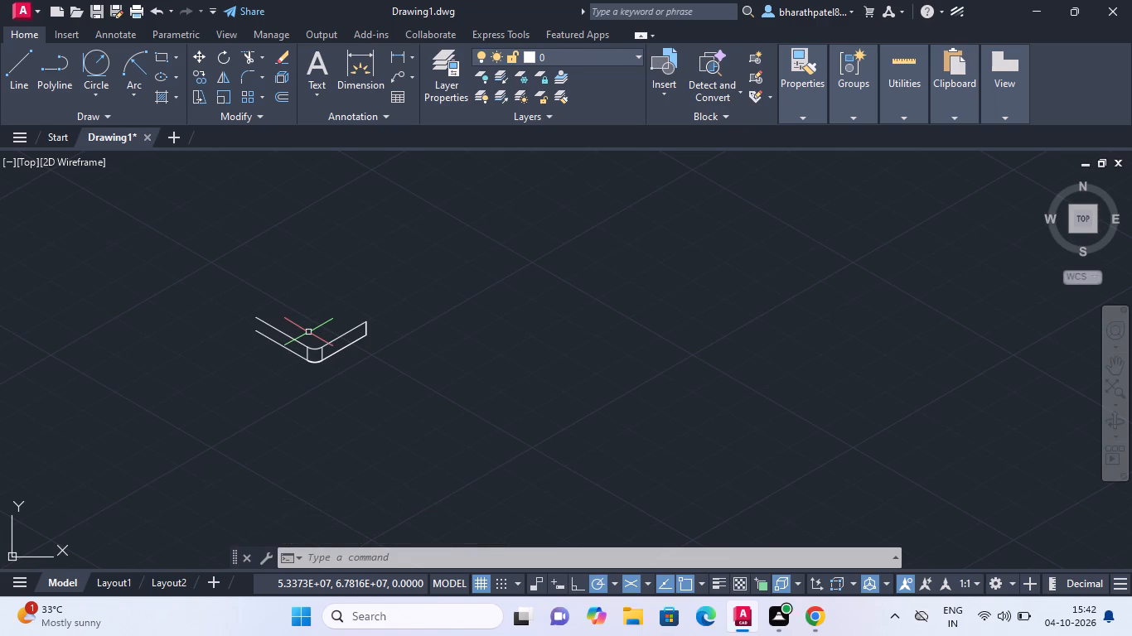
{"action": "left_click", "coordinate": [12, 94]}
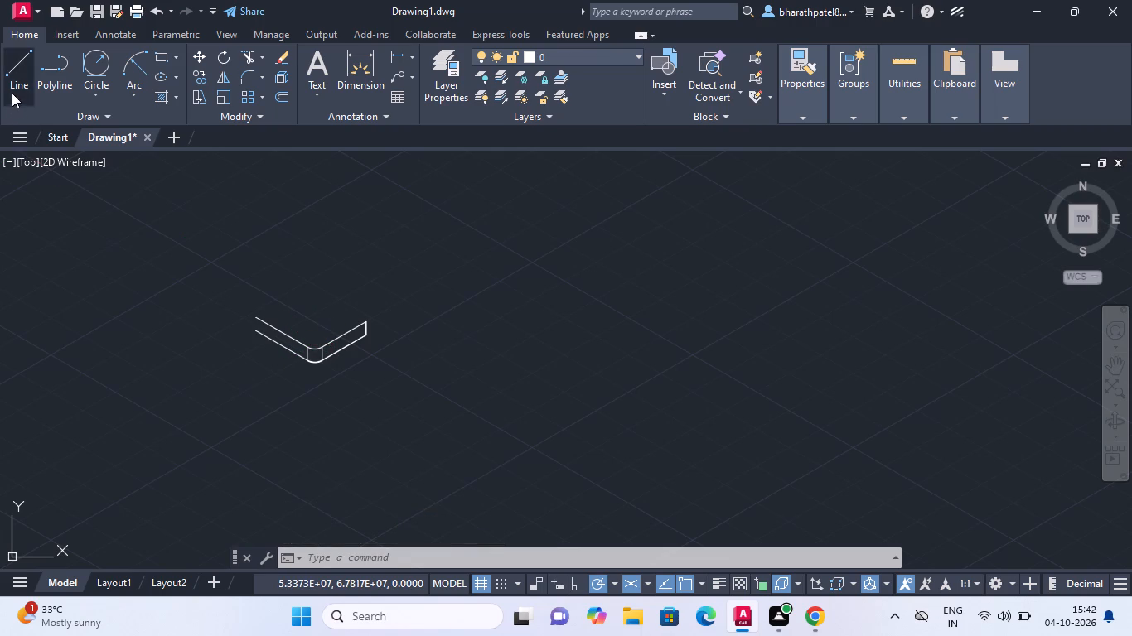
{"action": "scroll", "coordinate": [339, 321], "scroll_direction": "up", "scroll_amount": 5}
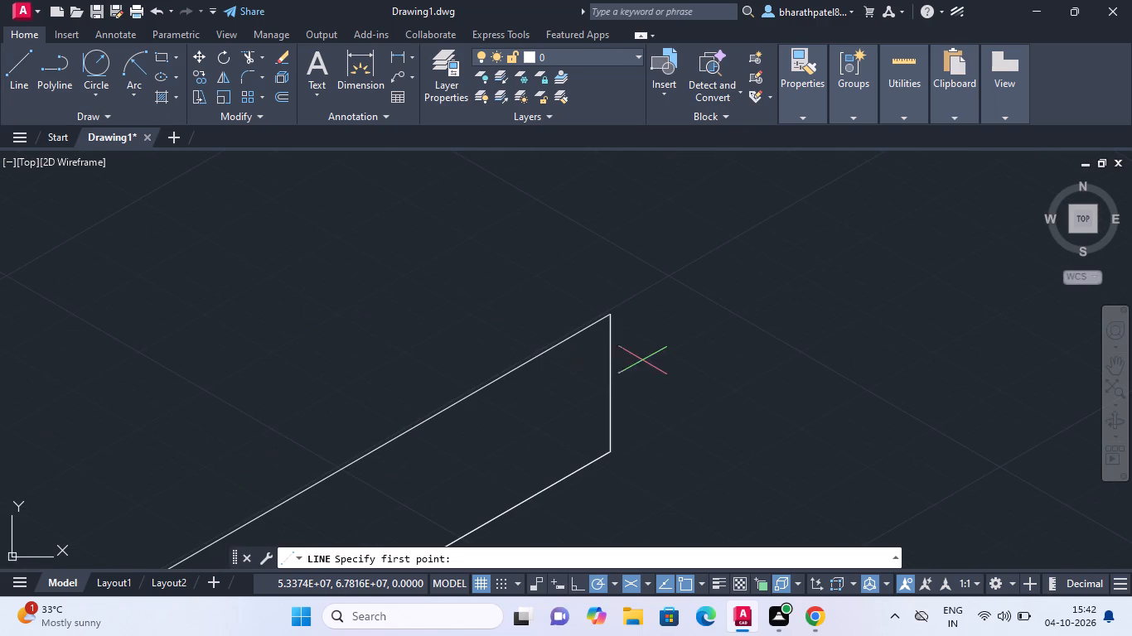
{"action": "double_click", "coordinate": [604, 315]}
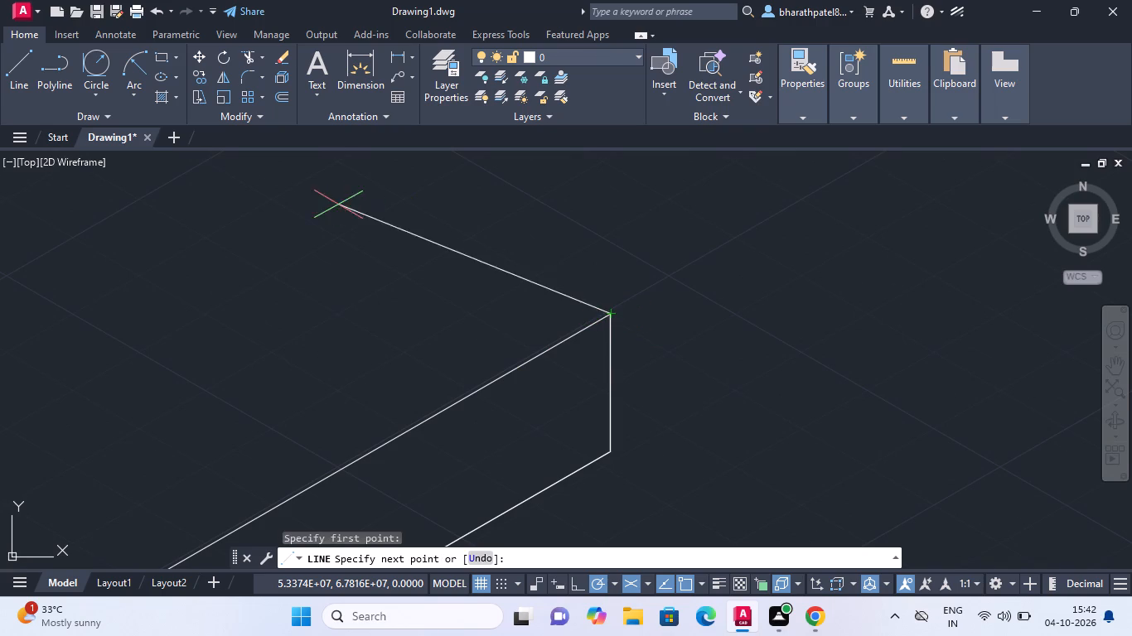
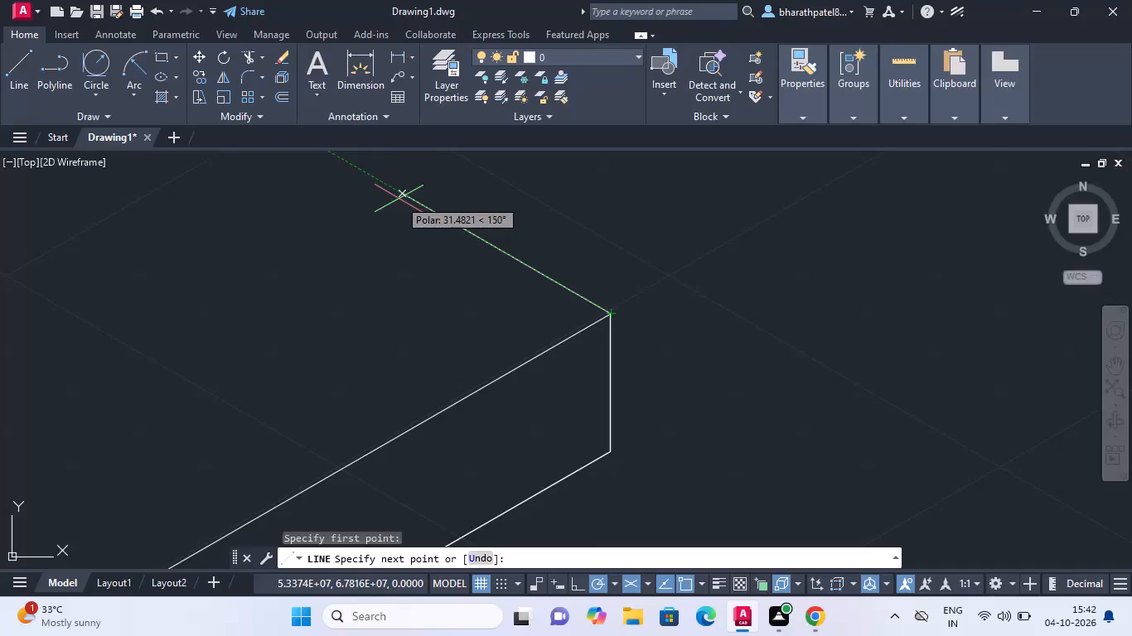
Finish the line from the upper end of the 18-unit vertical edge about 31.5 units long at 150°.
{"action": "left_click", "coordinate": [399, 199]}
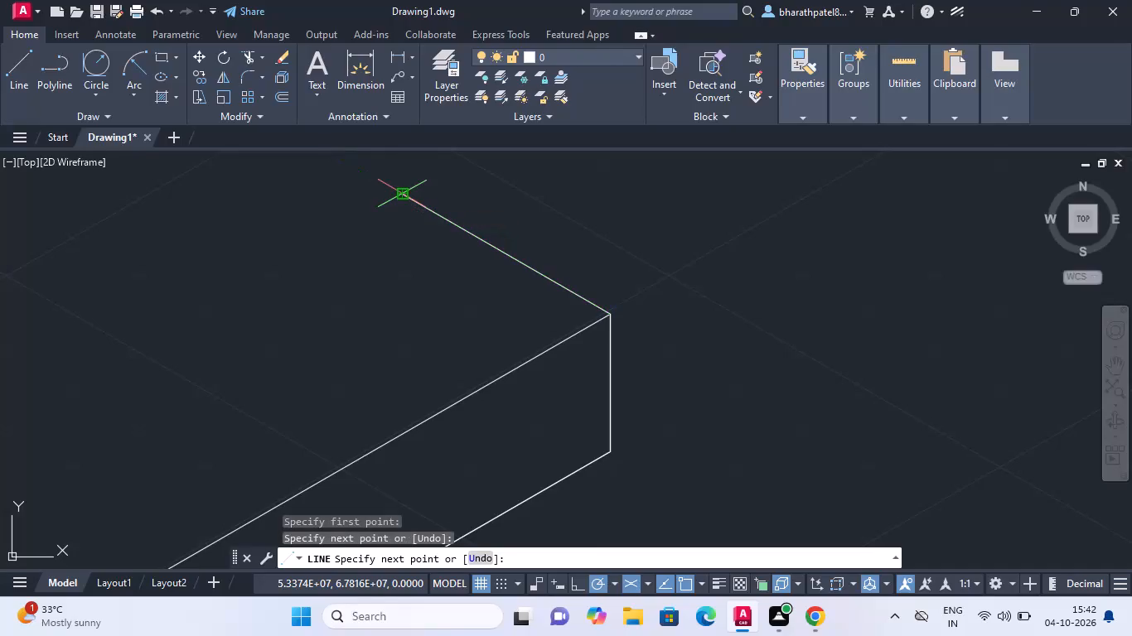
{"action": "key", "text": "Escape"}
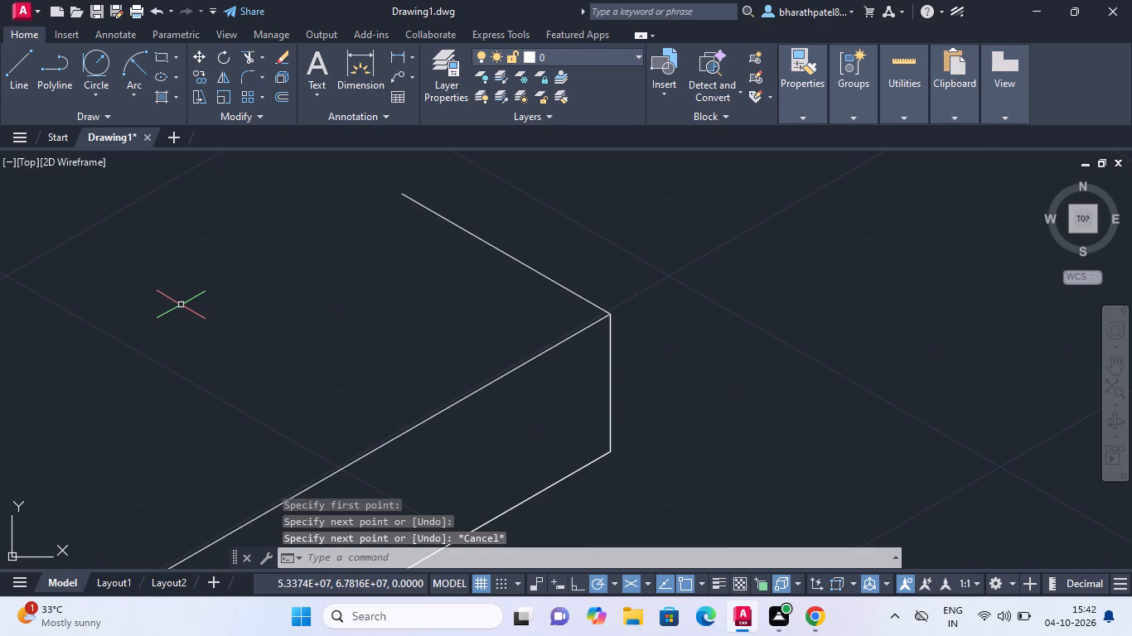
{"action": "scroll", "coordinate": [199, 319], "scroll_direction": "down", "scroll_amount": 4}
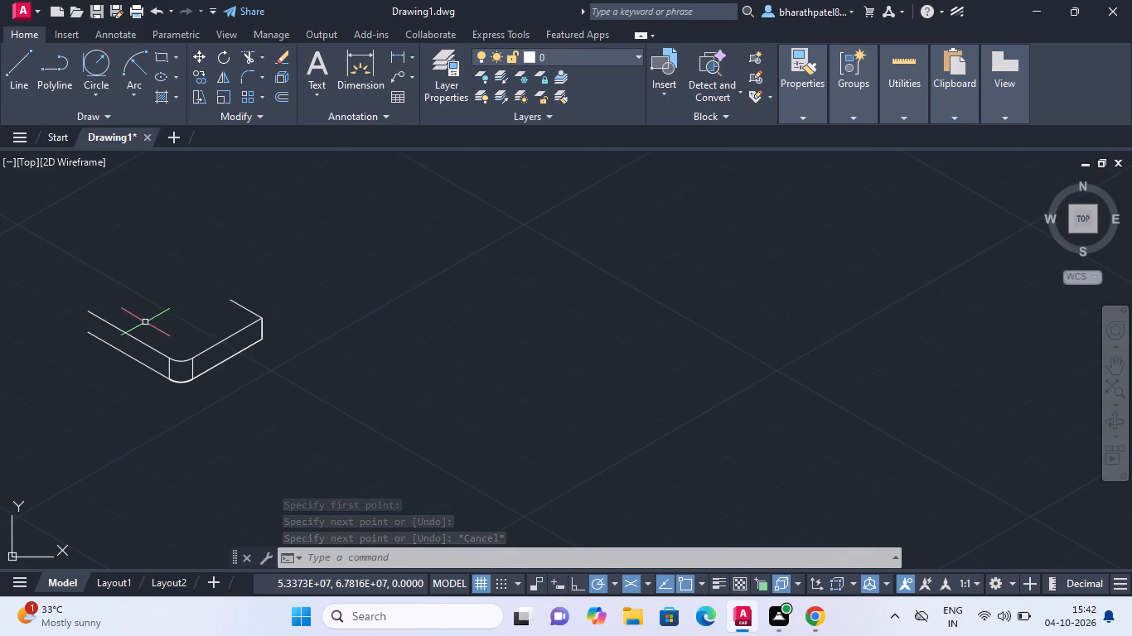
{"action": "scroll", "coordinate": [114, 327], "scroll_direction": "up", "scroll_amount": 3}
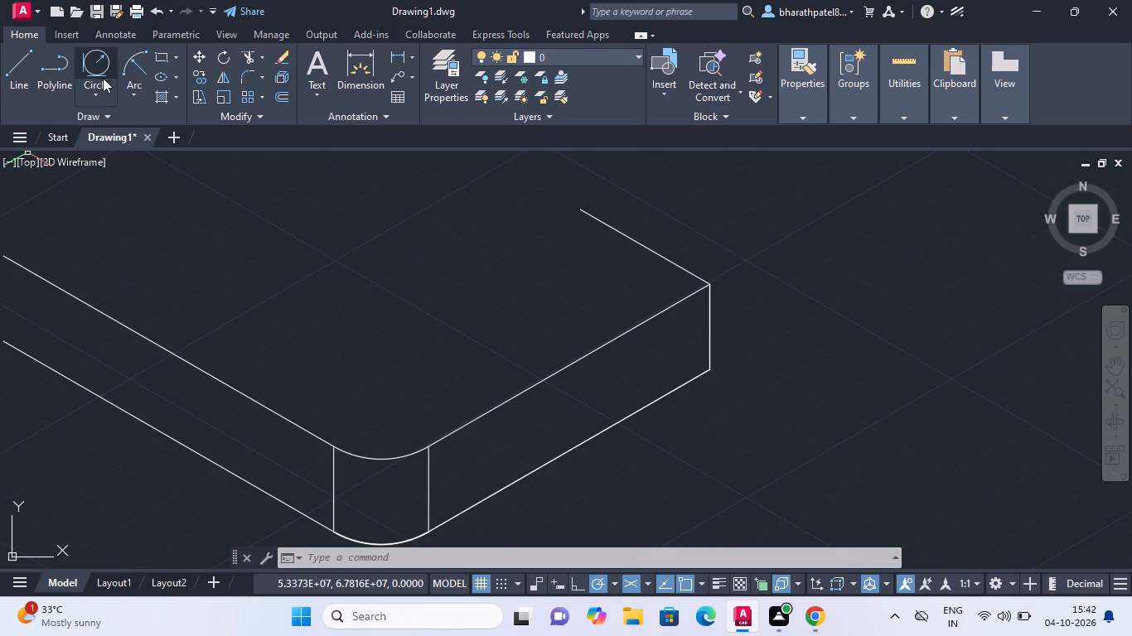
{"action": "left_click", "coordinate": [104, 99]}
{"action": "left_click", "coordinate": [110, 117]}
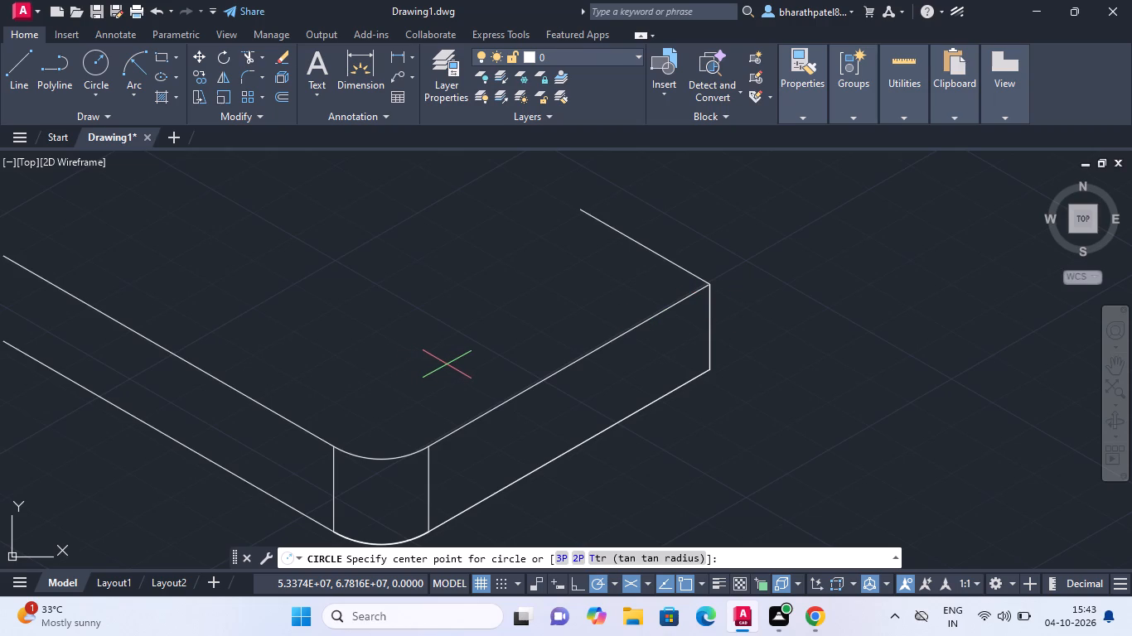
From the upper corner arc's end on the 92-unit edge, draw a 20-unit line at 30°, continuing with a 52-unit line at 150°.
{"action": "left_click", "coordinate": [7, 74]}
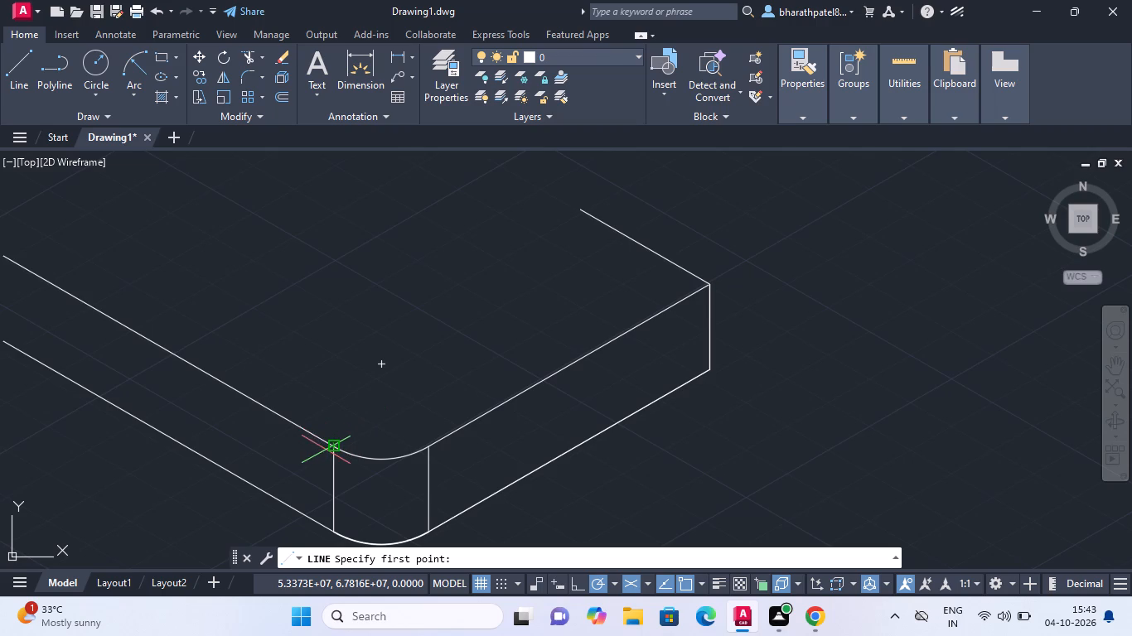
{"action": "left_click", "coordinate": [331, 446]}
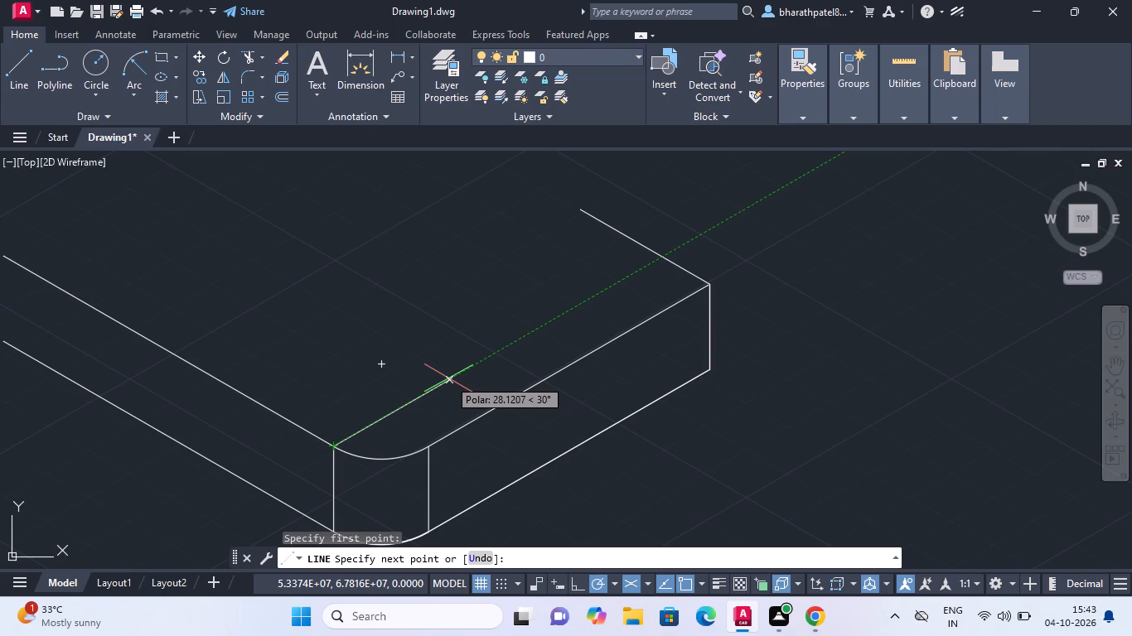
{"action": "key", "text": "2"}
{"action": "key", "text": "0"}
{"action": "key", "text": "Return"}
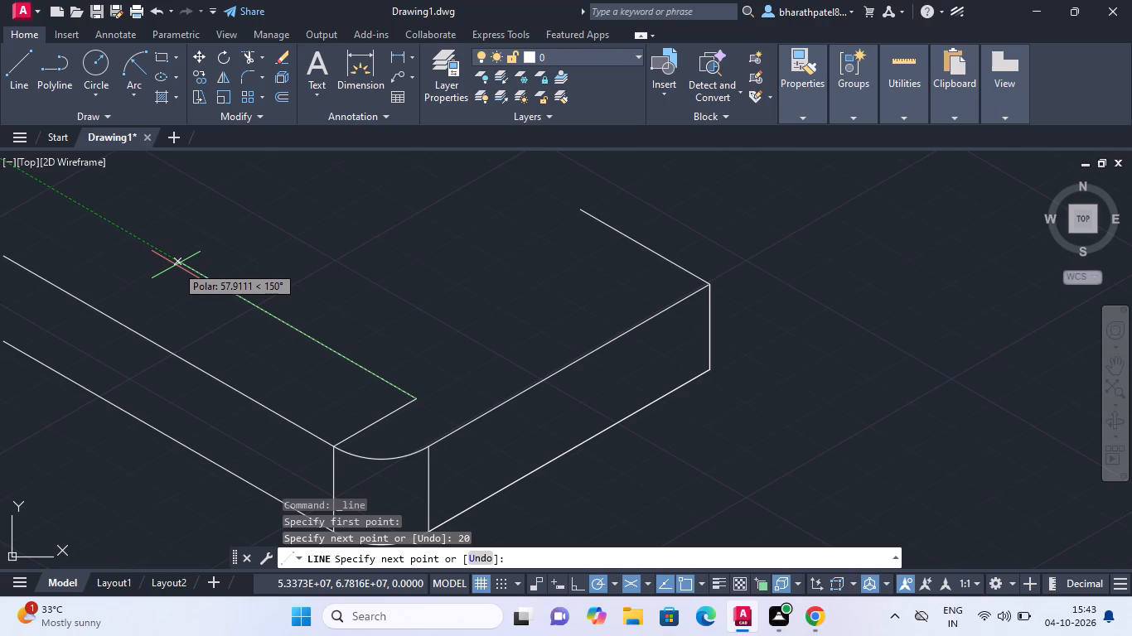
{"action": "type", "text": "52"}
{"action": "key", "text": "Return"}
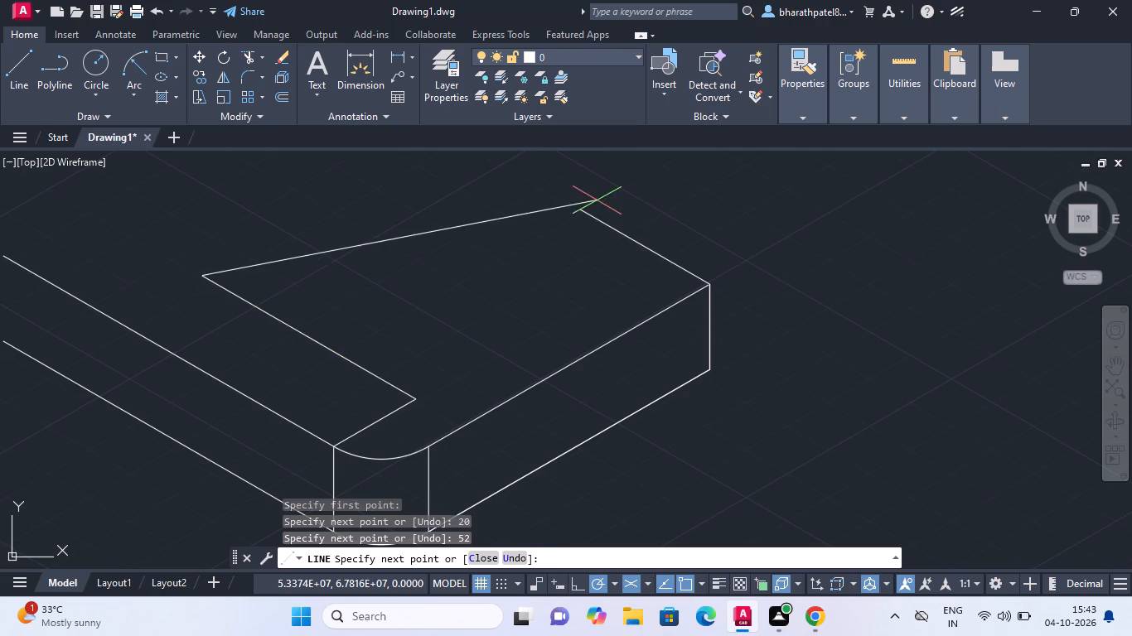
{"action": "key", "text": "Escape"}
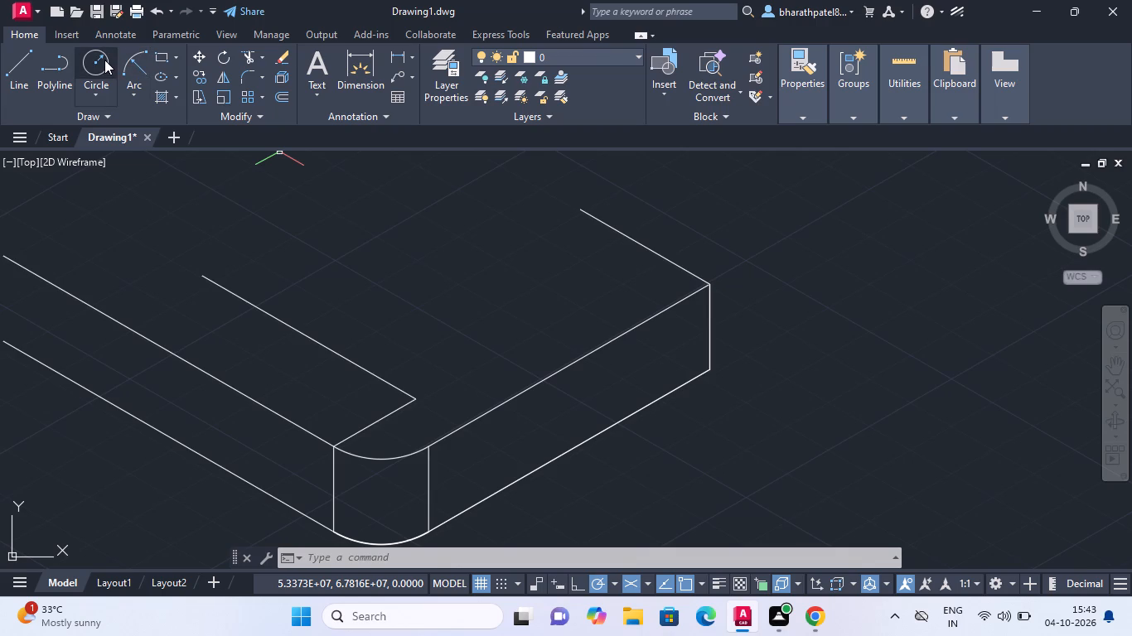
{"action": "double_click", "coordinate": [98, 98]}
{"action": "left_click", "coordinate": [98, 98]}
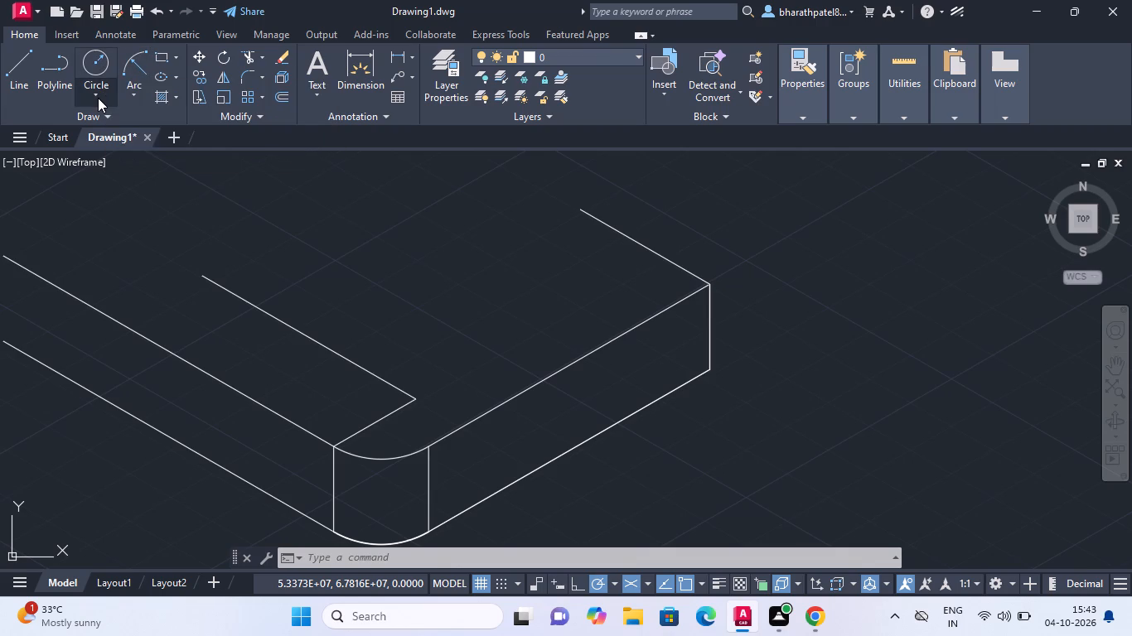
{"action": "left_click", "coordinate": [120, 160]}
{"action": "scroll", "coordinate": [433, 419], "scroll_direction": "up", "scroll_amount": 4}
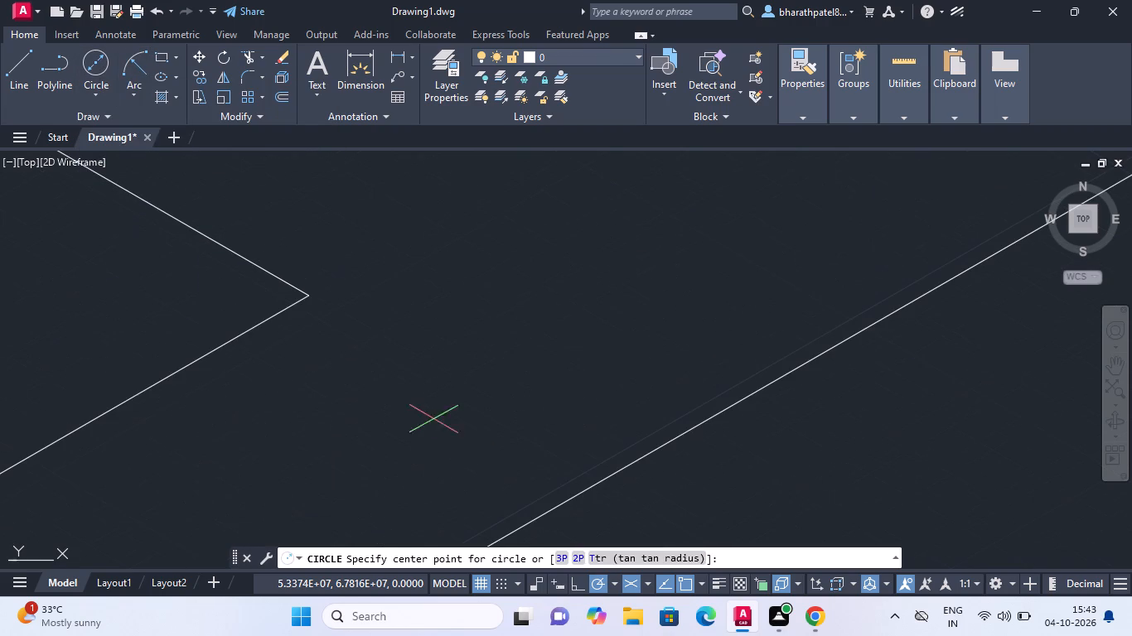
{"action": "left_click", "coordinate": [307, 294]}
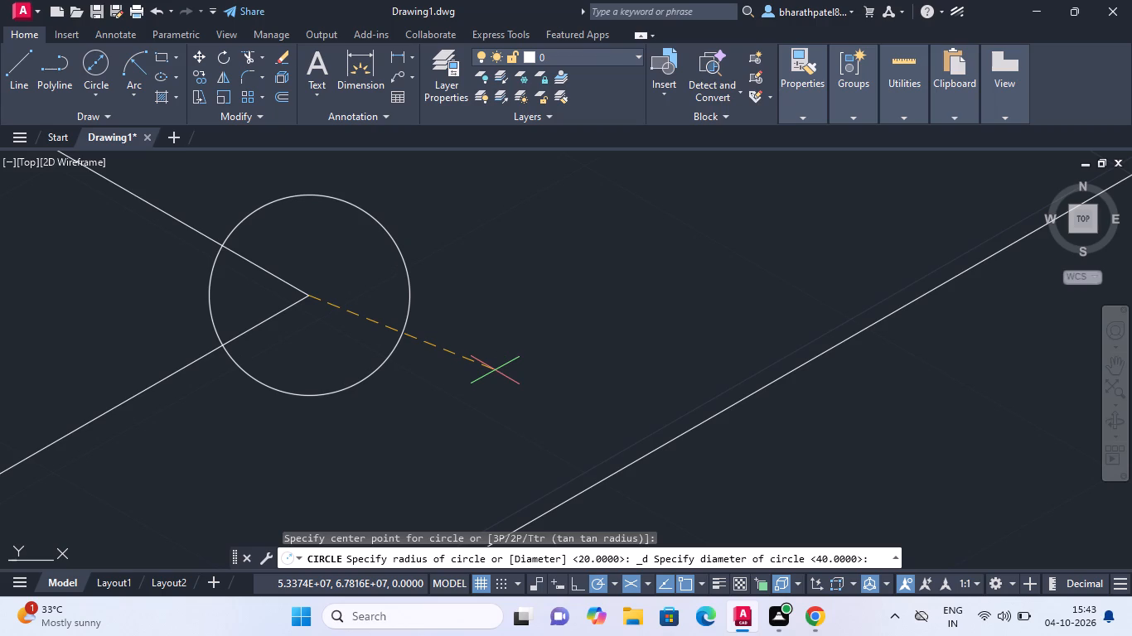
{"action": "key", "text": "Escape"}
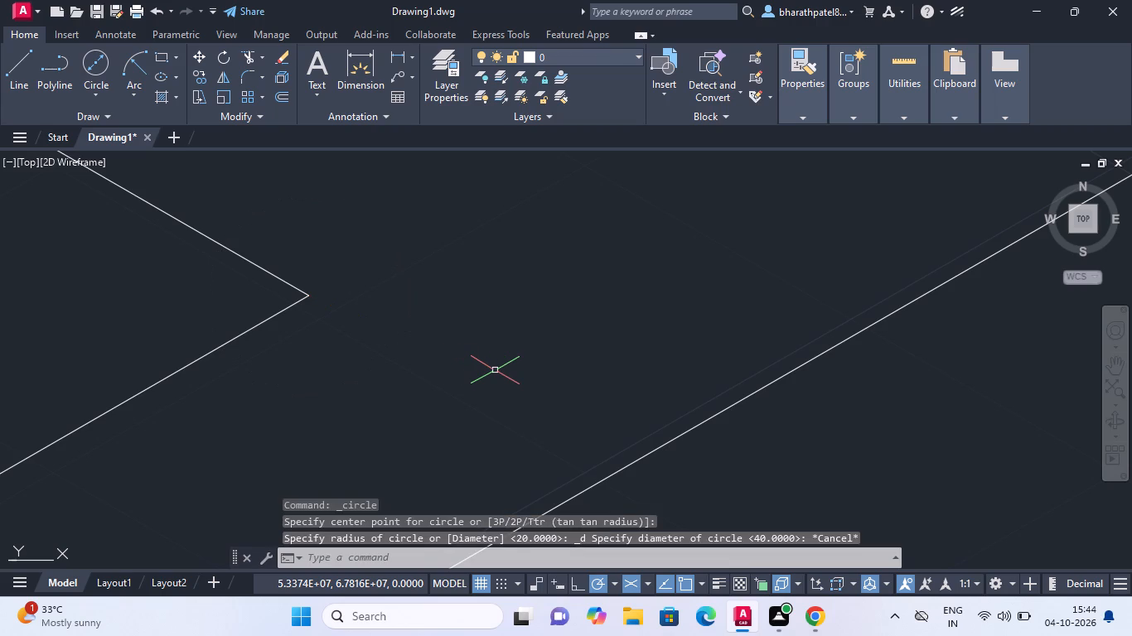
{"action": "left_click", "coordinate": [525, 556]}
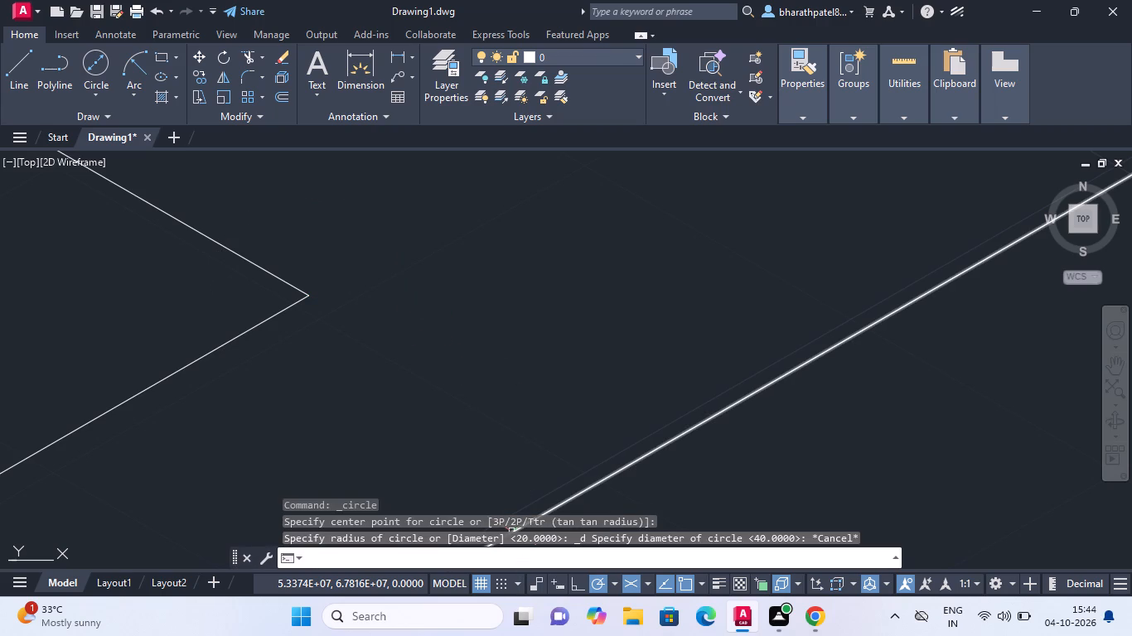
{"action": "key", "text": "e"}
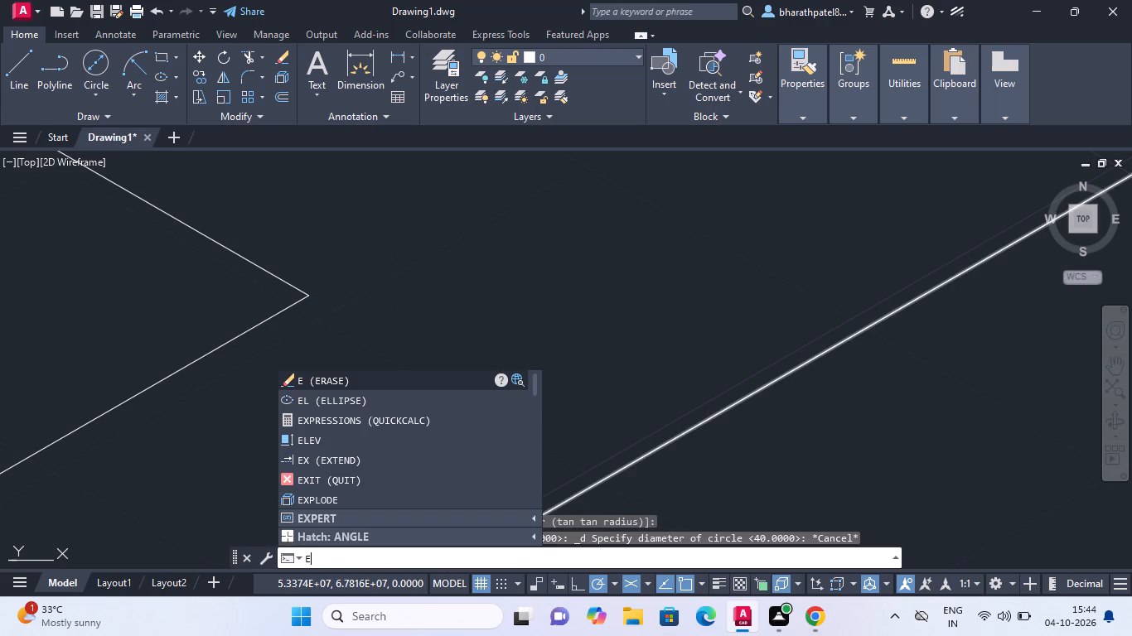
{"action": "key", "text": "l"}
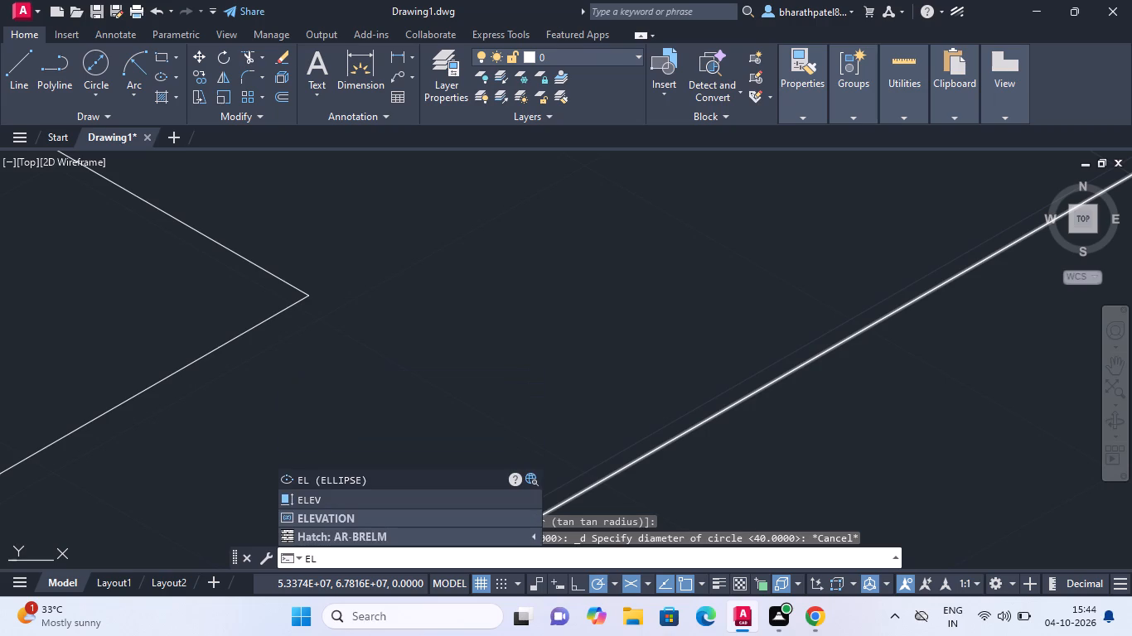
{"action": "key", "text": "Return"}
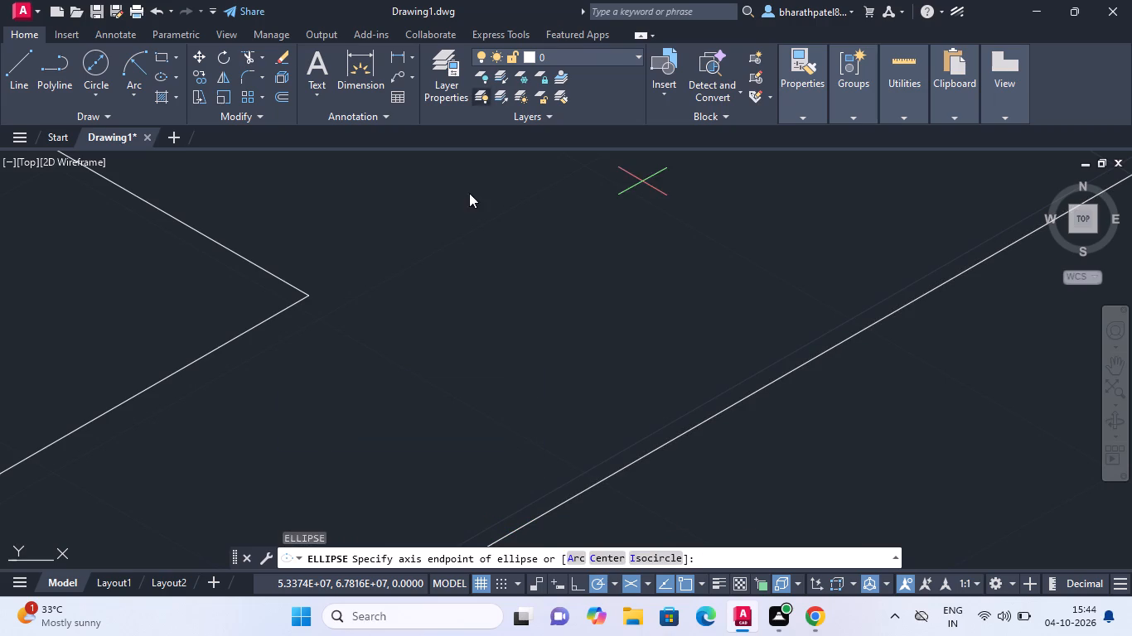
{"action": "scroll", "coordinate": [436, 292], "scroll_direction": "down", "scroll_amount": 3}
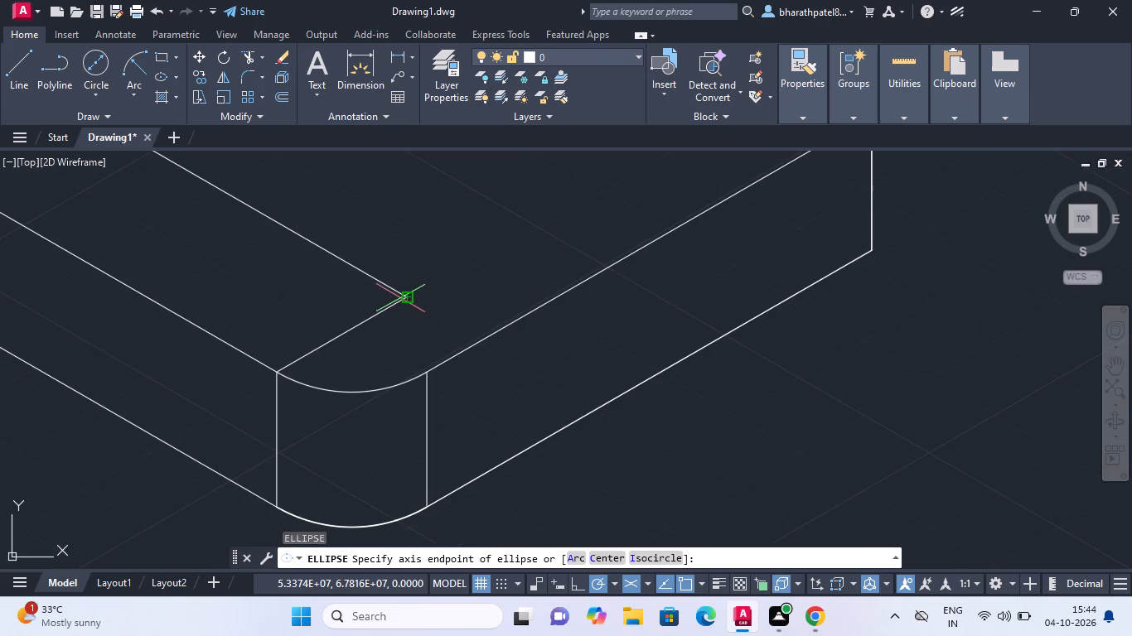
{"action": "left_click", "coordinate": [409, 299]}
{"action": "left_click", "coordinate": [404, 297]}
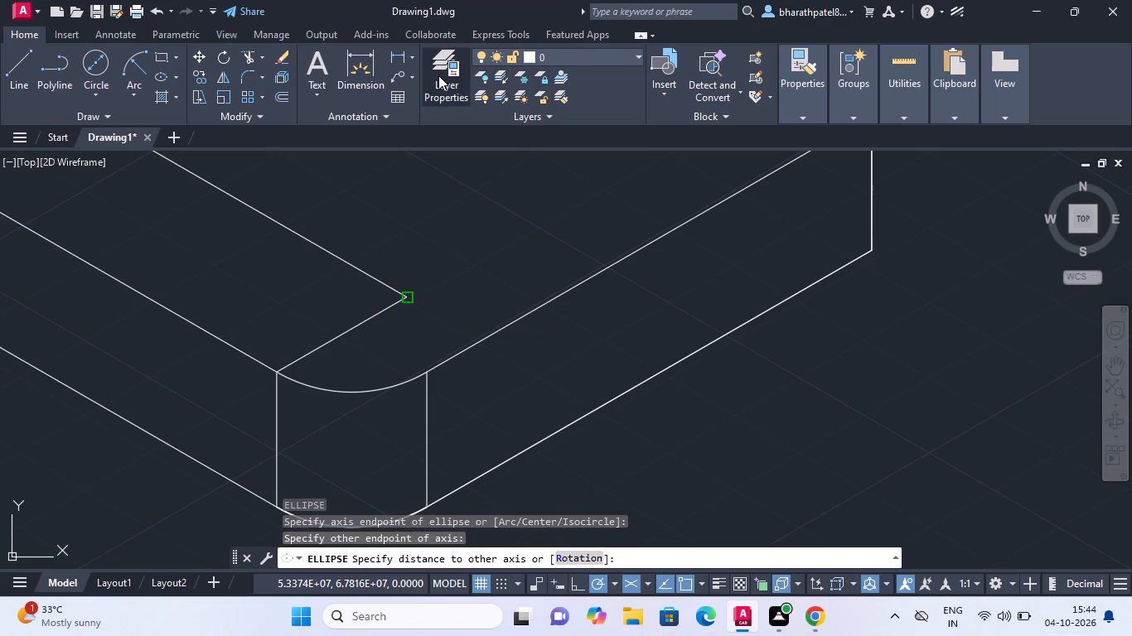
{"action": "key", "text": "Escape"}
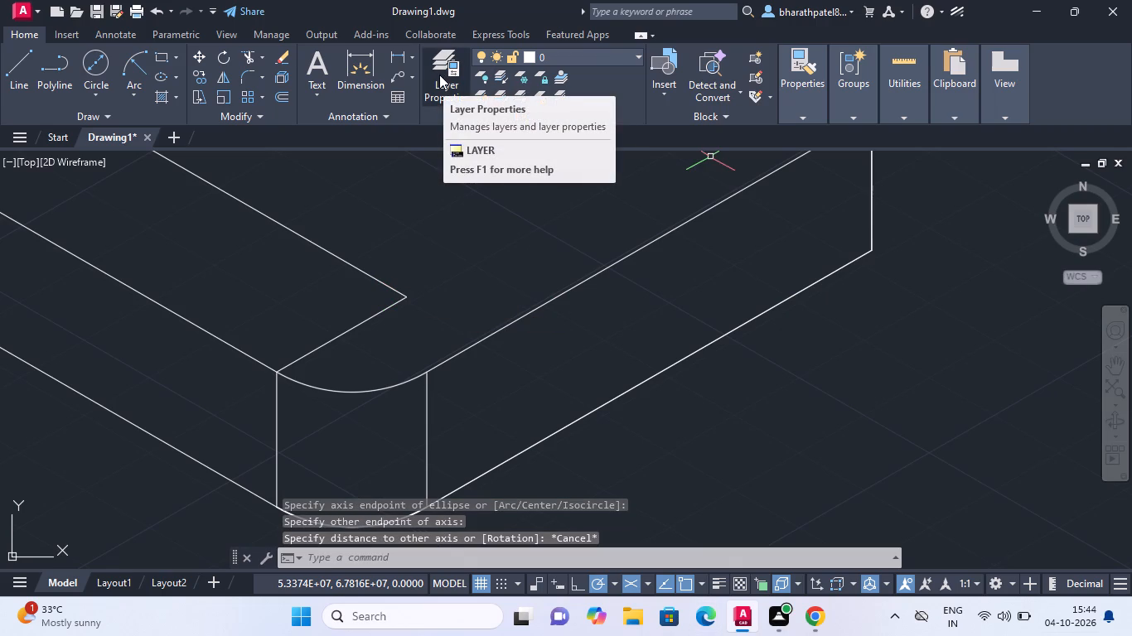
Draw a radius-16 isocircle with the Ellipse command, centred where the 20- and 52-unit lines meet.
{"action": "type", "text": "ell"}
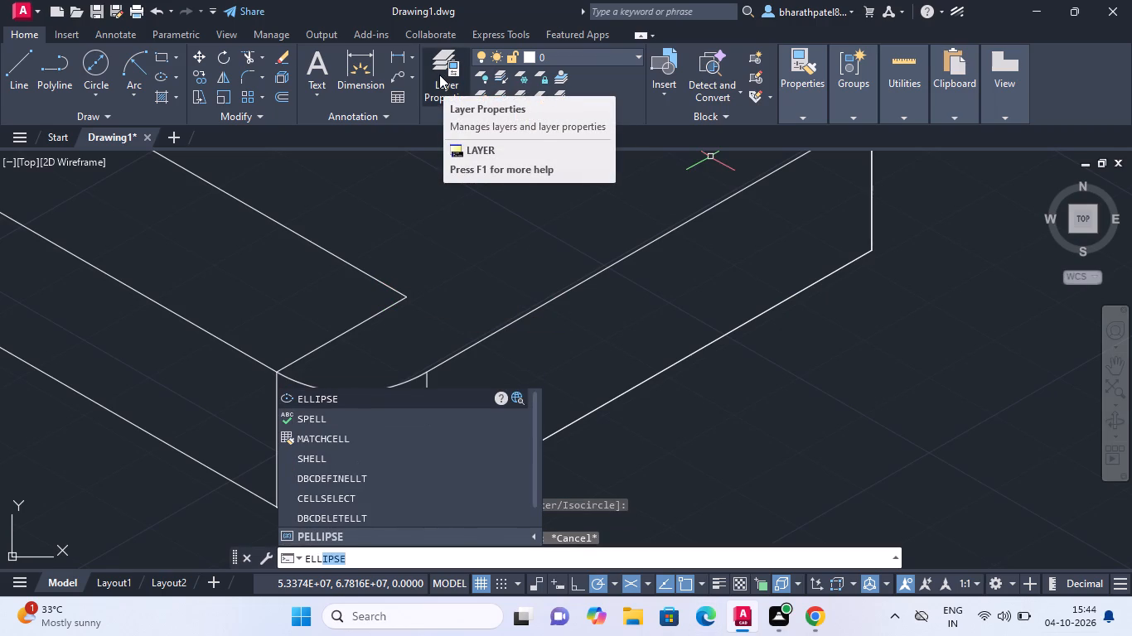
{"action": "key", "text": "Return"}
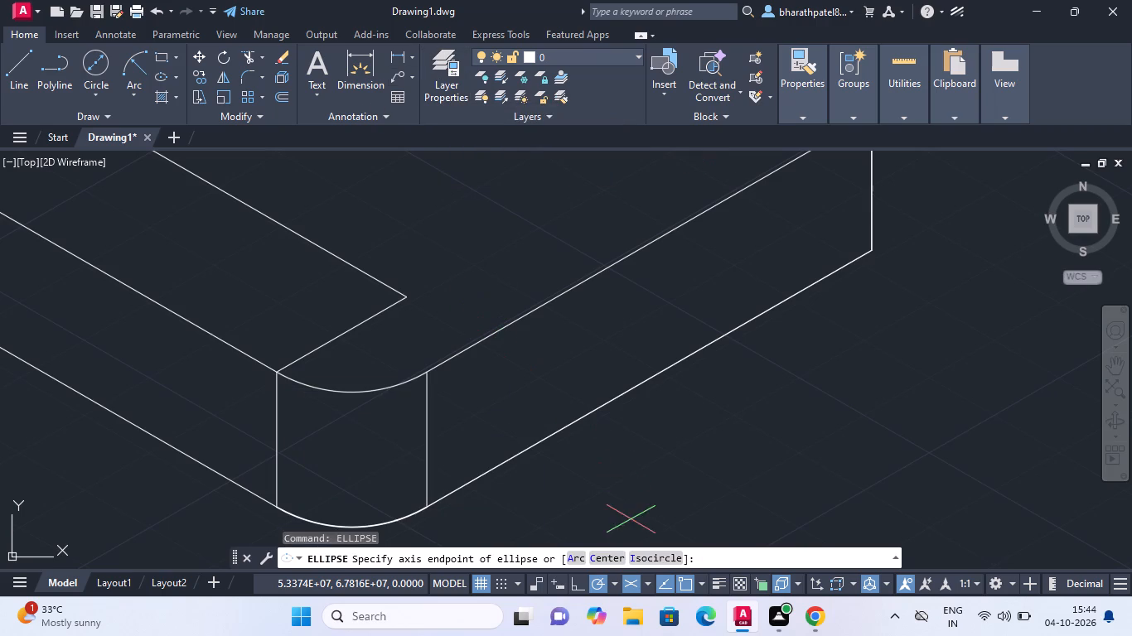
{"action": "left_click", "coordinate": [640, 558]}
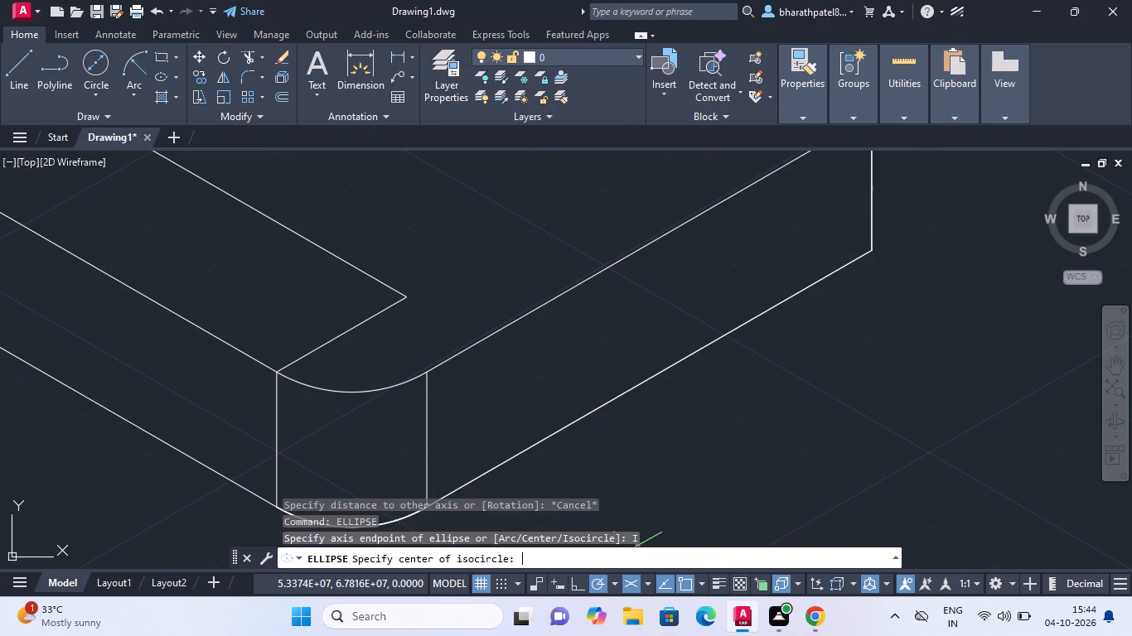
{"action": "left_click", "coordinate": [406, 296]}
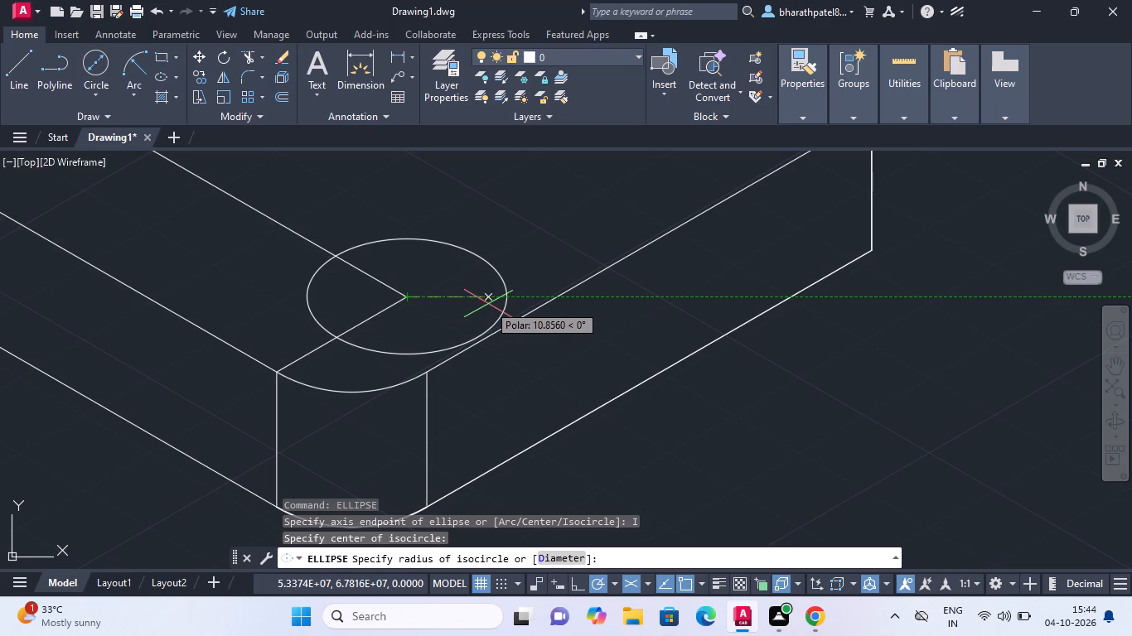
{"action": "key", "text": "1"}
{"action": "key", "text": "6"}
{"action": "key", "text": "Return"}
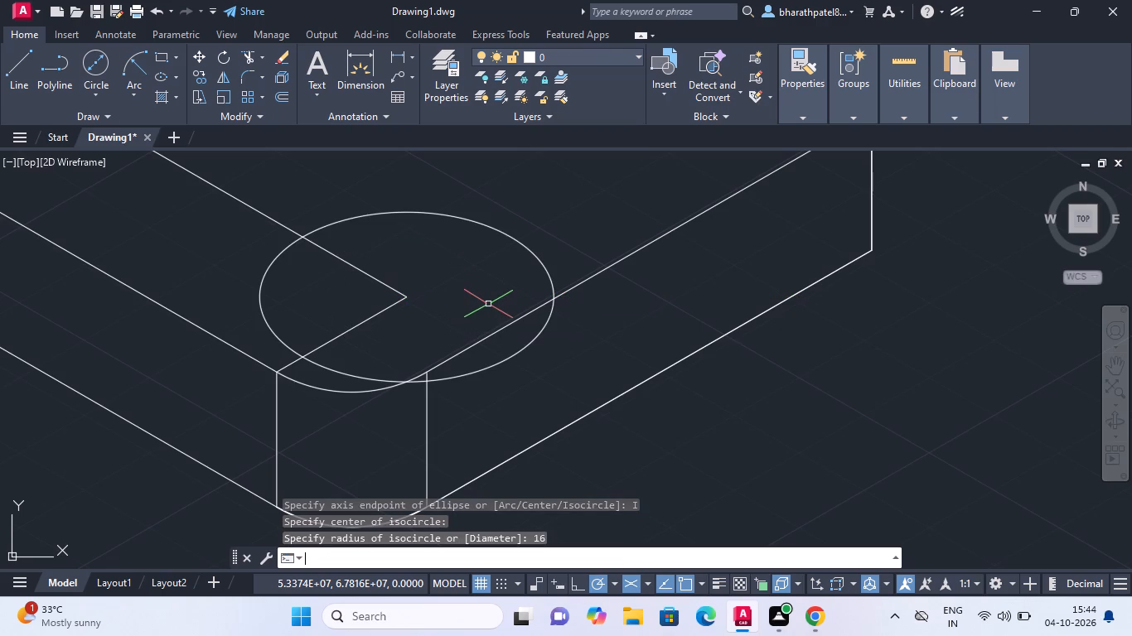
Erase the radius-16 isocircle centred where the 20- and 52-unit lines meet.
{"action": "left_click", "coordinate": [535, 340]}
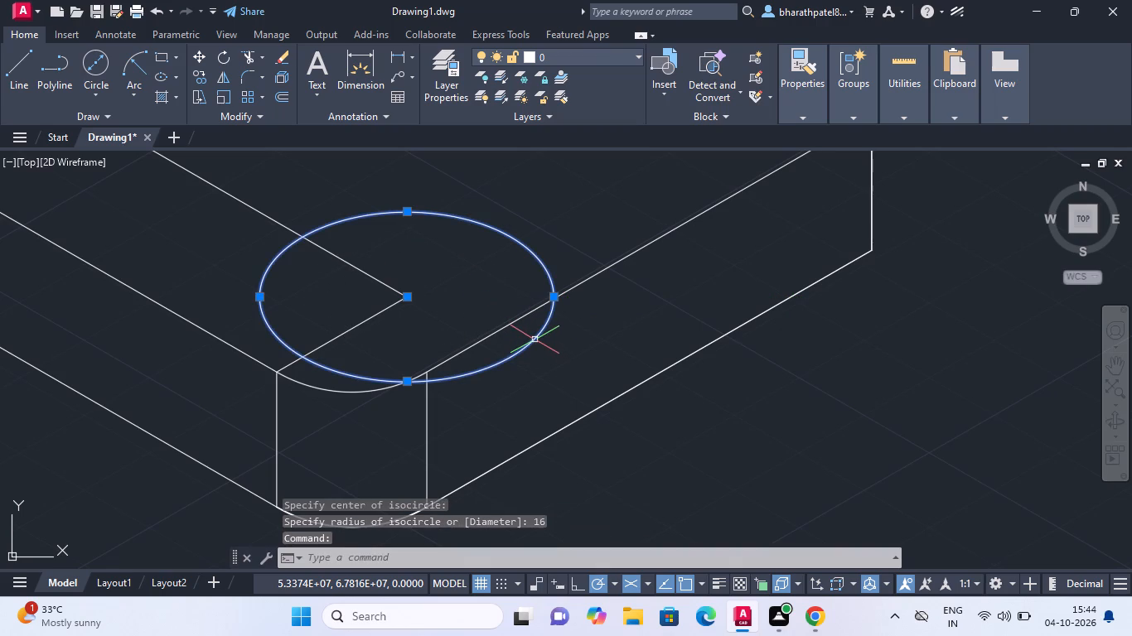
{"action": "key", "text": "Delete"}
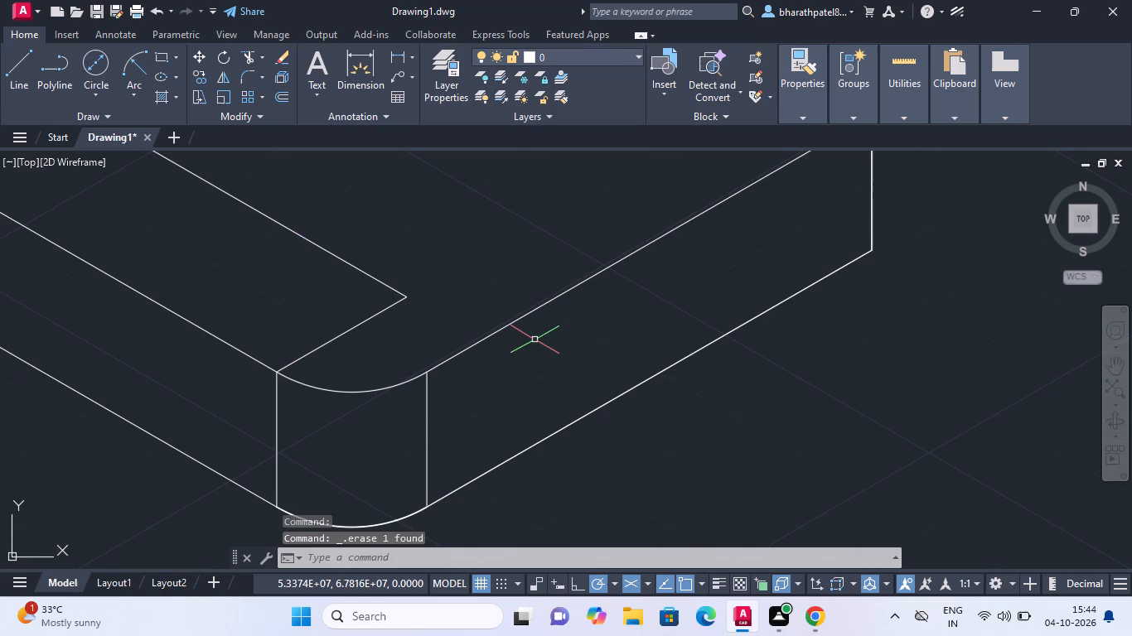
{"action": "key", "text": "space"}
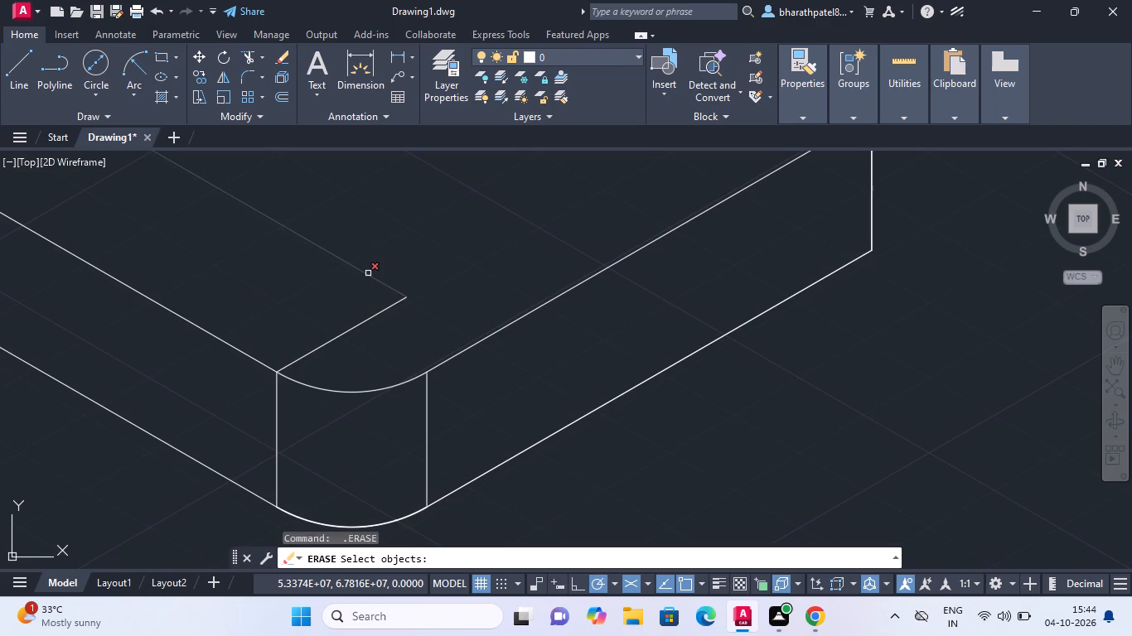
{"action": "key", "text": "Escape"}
Draw a 16-diameter isocircle with the Ellipse command, centred where the 20- and 52-unit lines meet.
{"action": "type", "text": "ell"}
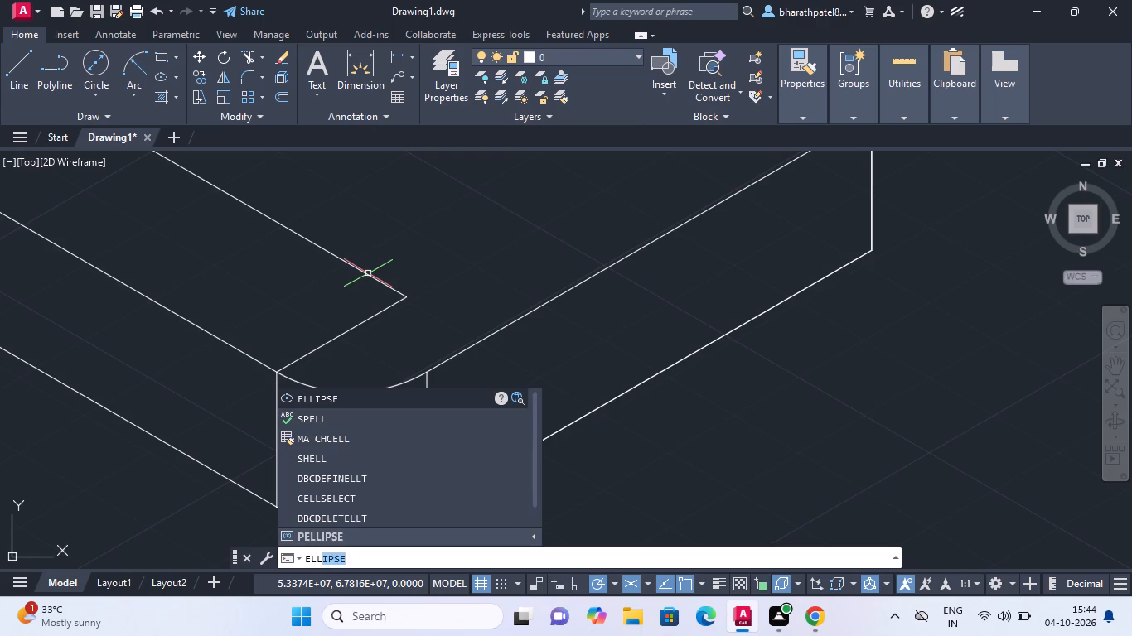
{"action": "key", "text": "Return"}
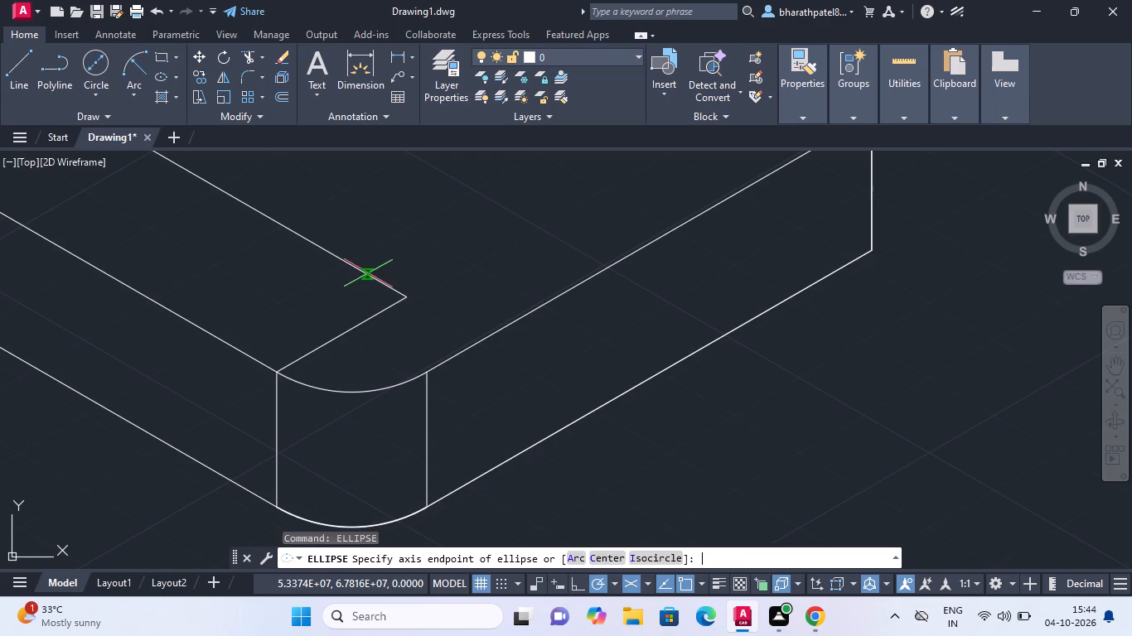
{"action": "left_click", "coordinate": [665, 559]}
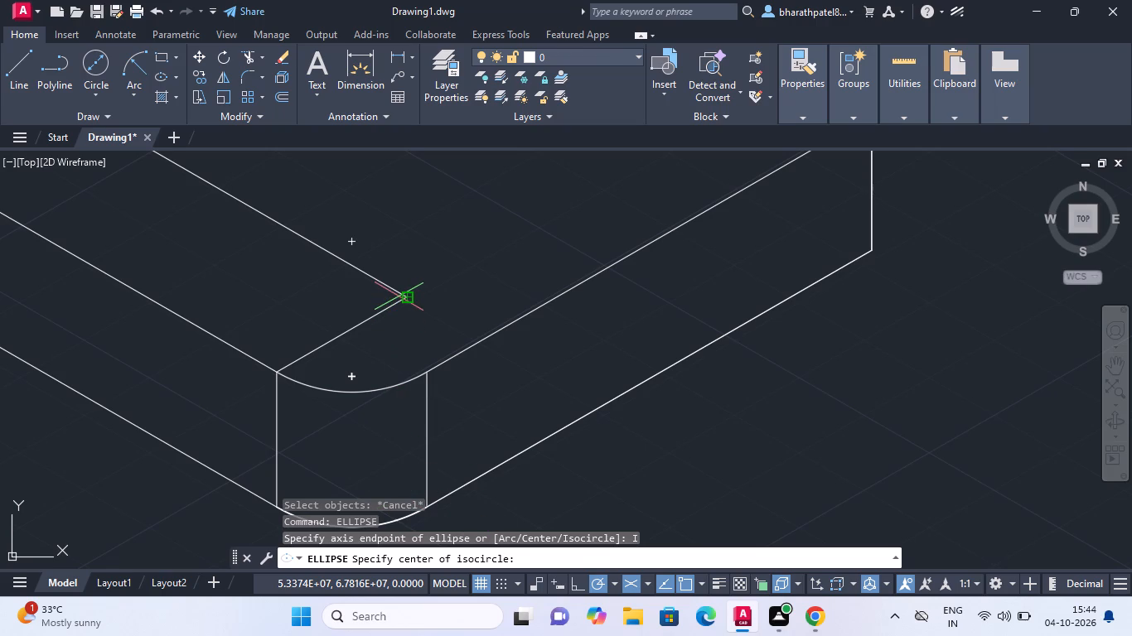
{"action": "left_click_drag", "start_coordinate": [400, 296], "coordinate": [438, 313]}
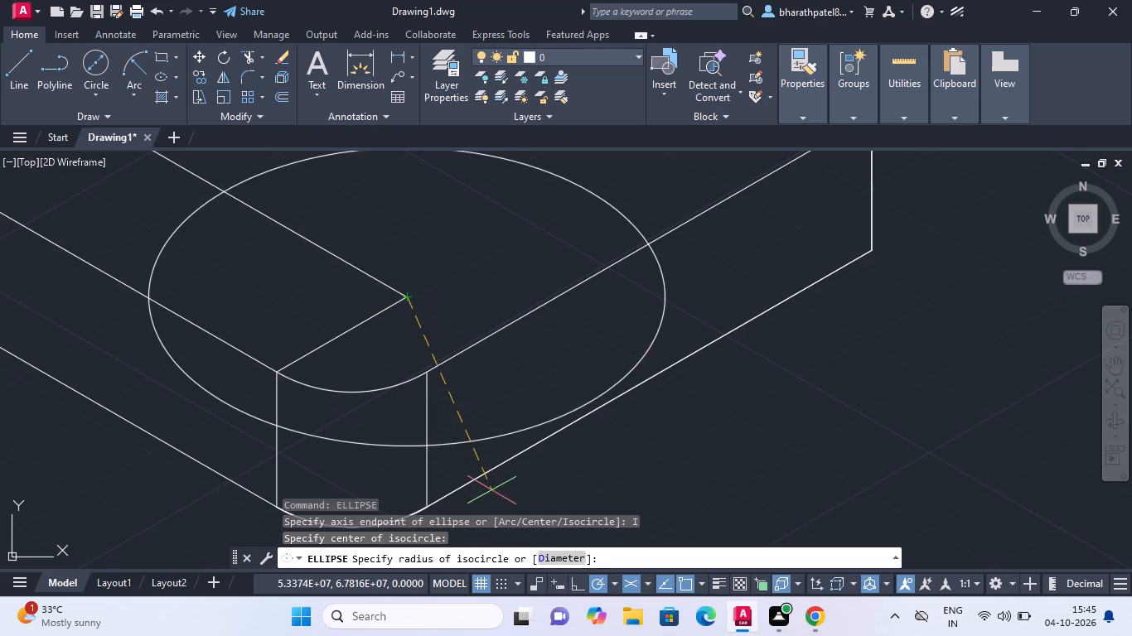
{"action": "left_click", "coordinate": [555, 564]}
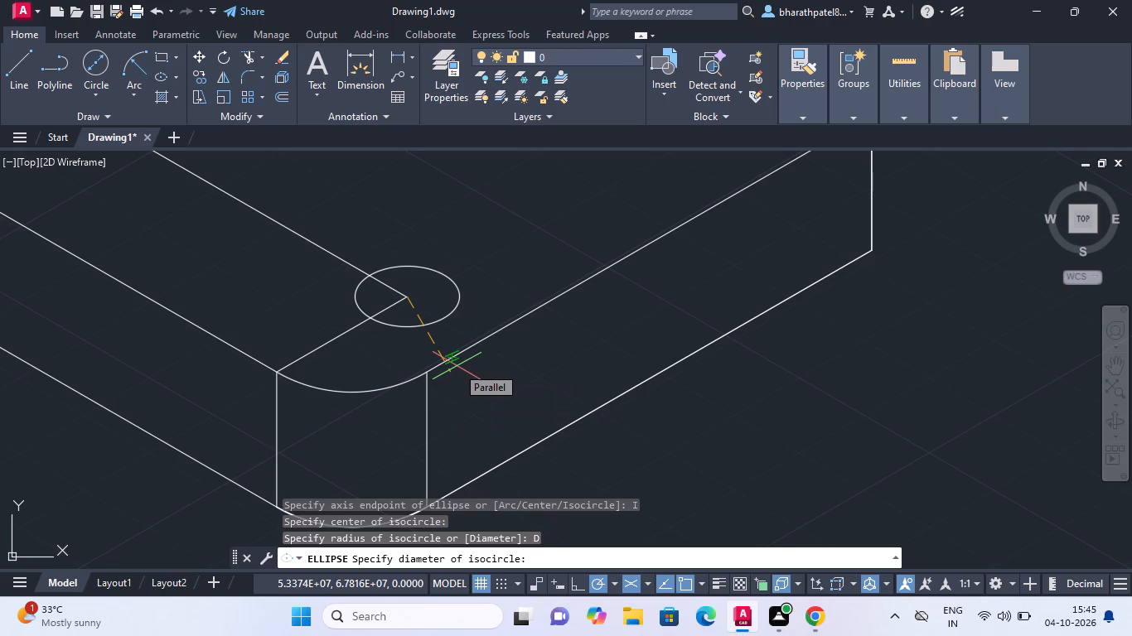
{"action": "type", "text": "16"}
{"action": "key", "text": "Return"}
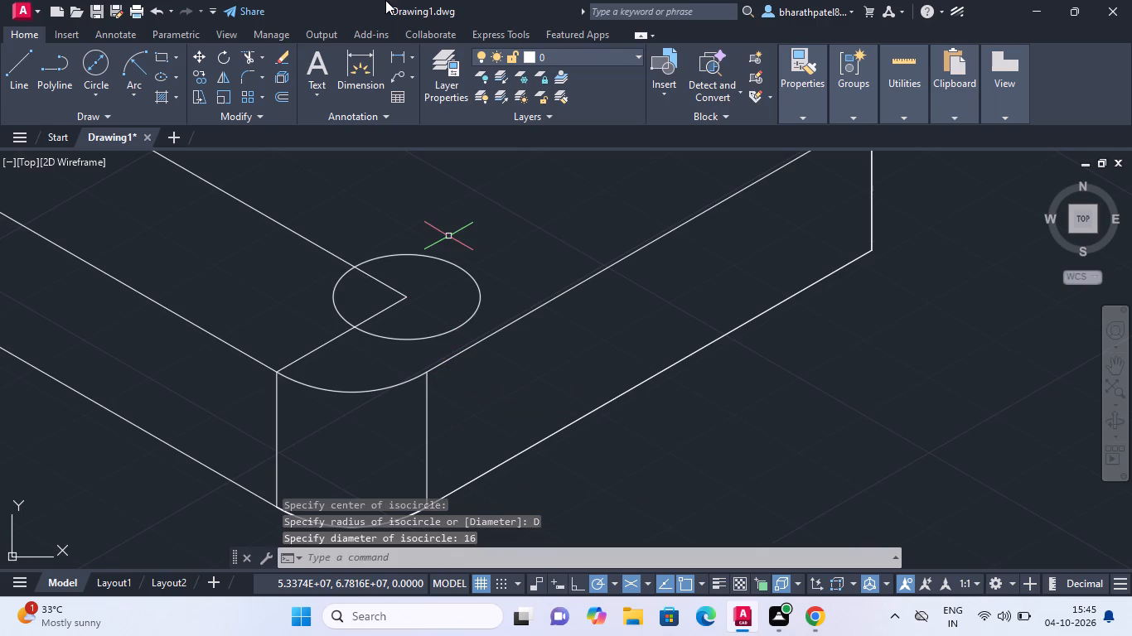
Draw a second 16-diameter isocircle centred on the free end of the 52-unit line.
{"action": "scroll", "coordinate": [464, 53], "scroll_direction": "down", "scroll_amount": 2}
{"action": "scroll", "coordinate": [450, 316], "scroll_direction": "down", "scroll_amount": 2}
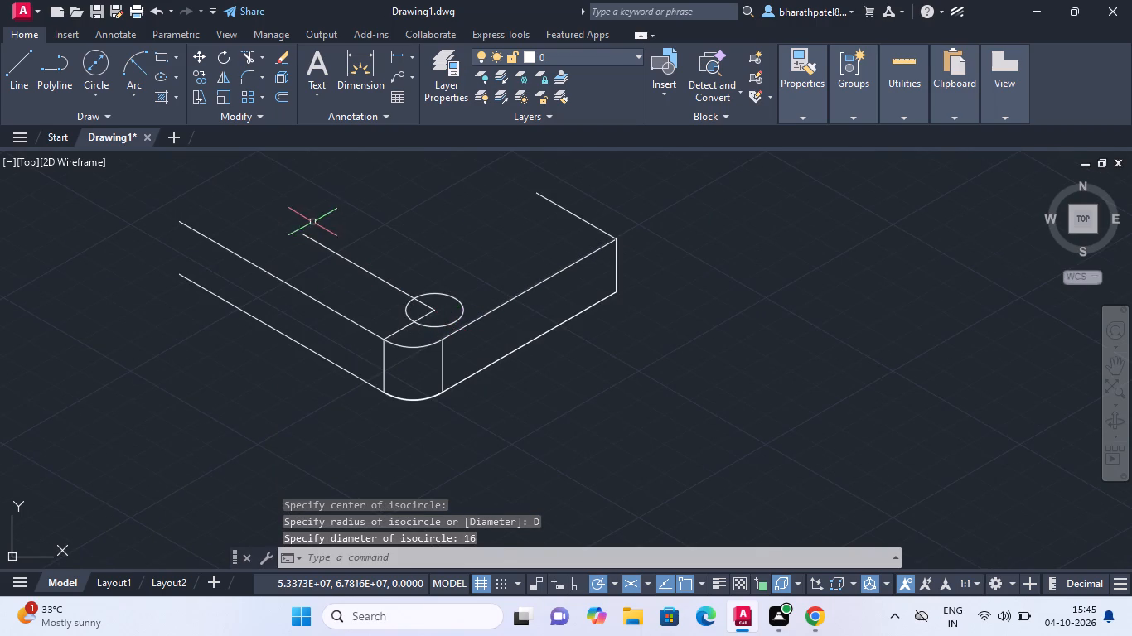
{"action": "scroll", "coordinate": [306, 222], "scroll_direction": "up", "scroll_amount": 3}
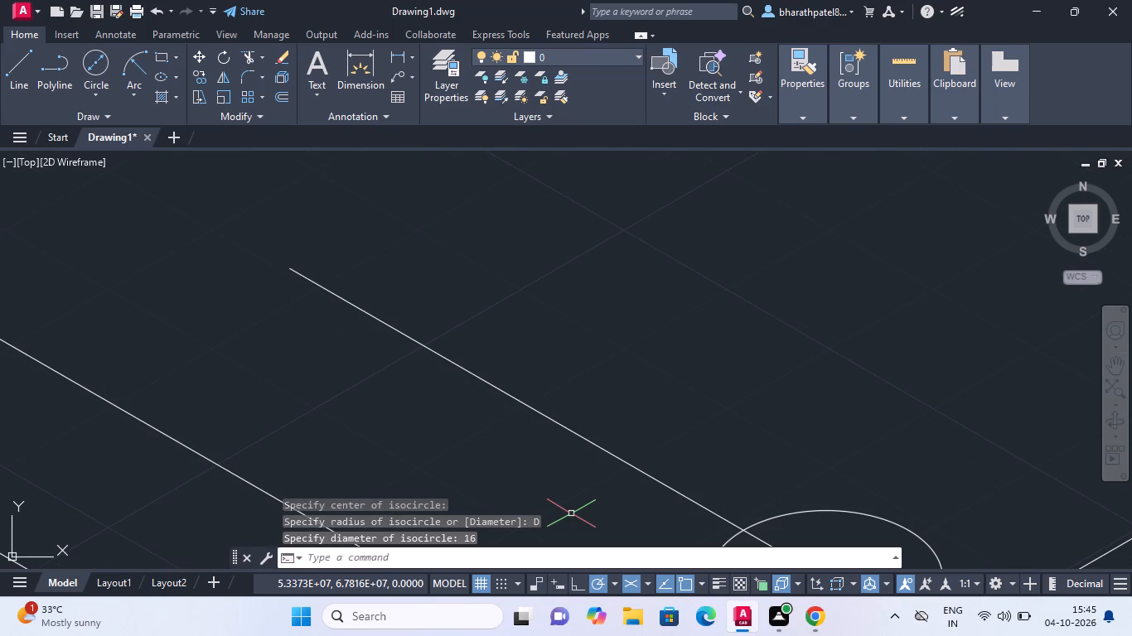
{"action": "key", "text": "space"}
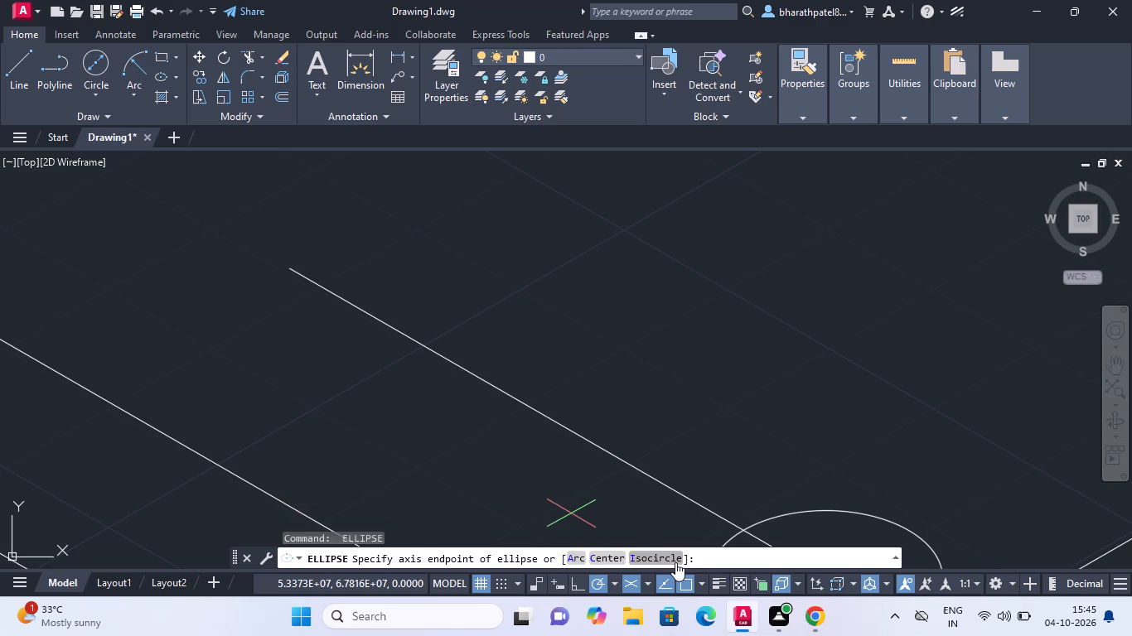
{"action": "left_click", "coordinate": [670, 559]}
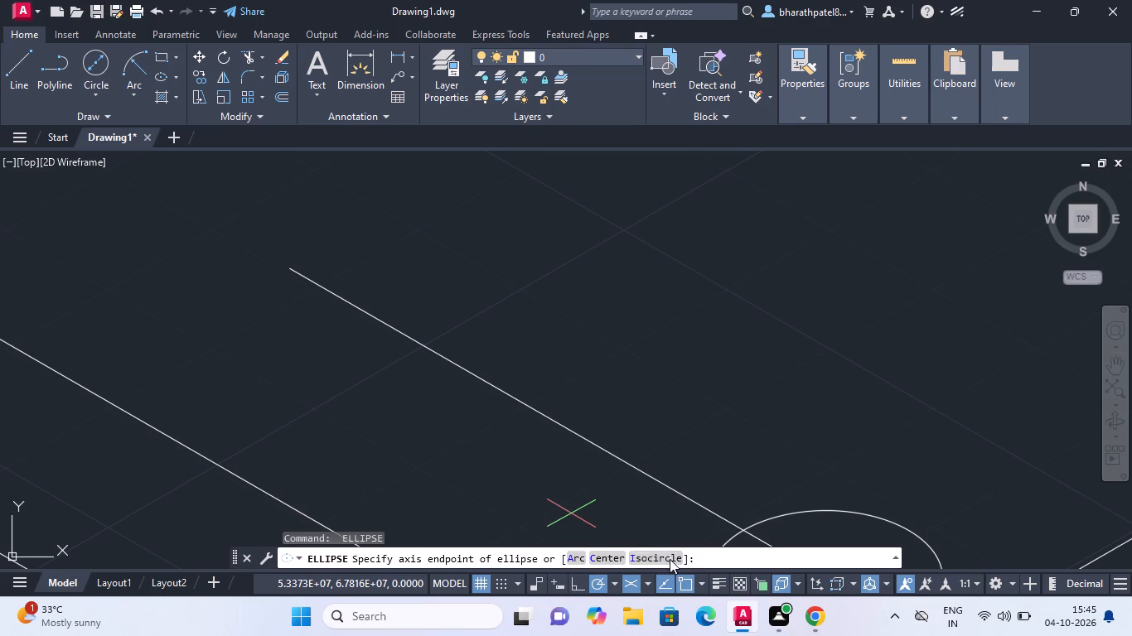
{"action": "left_click", "coordinate": [295, 270]}
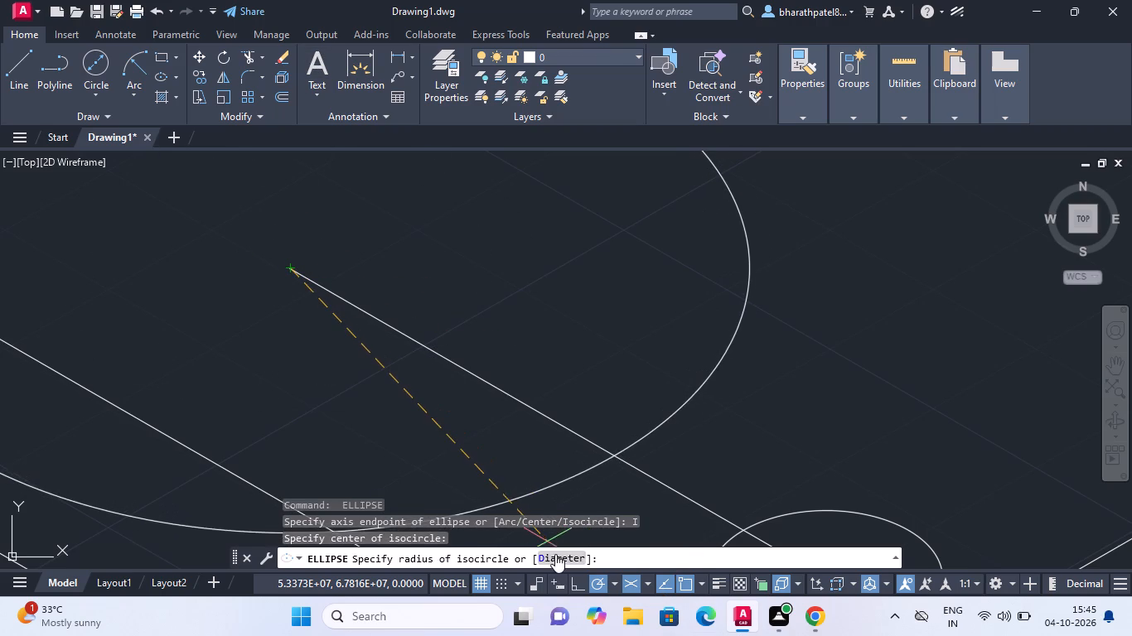
{"action": "left_click", "coordinate": [557, 555]}
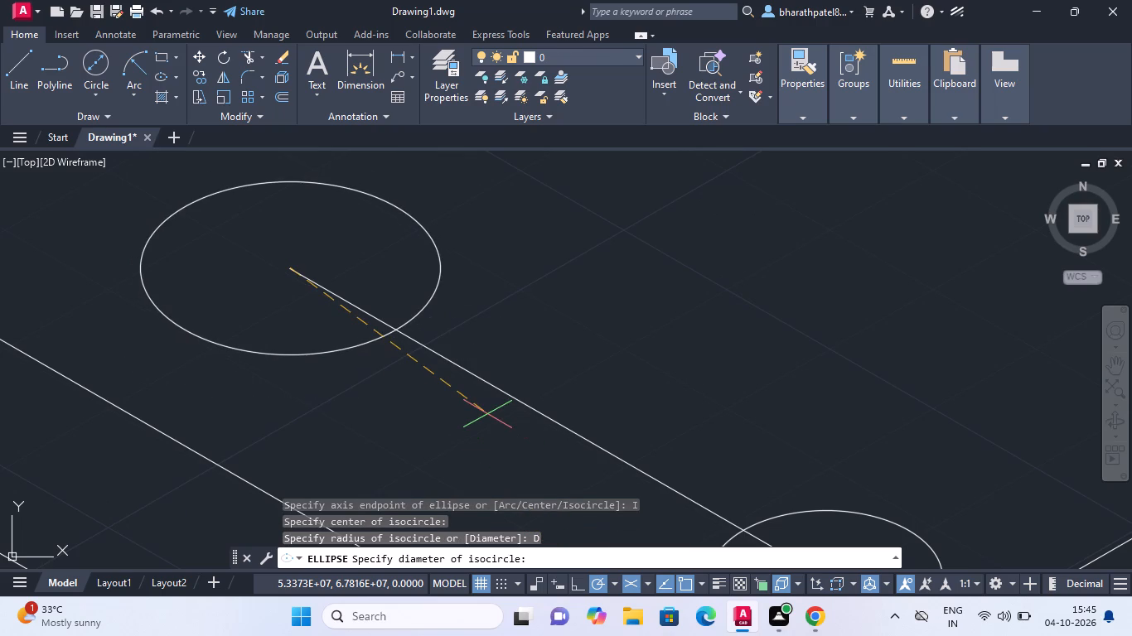
{"action": "key", "text": "1"}
{"action": "key", "text": "6"}
{"action": "key", "text": "Return"}
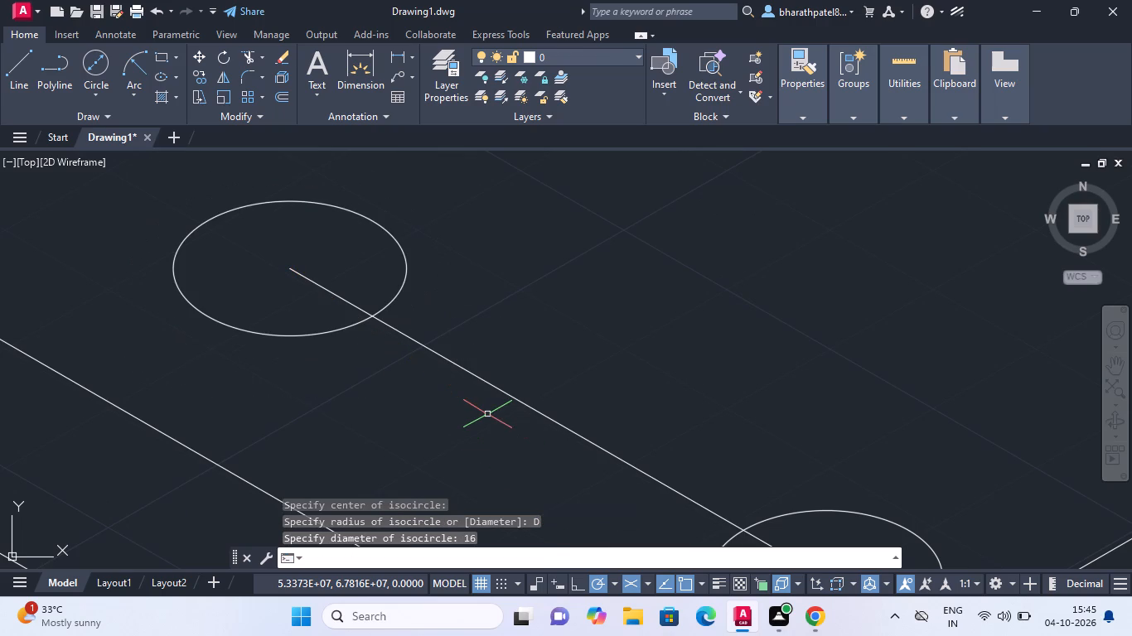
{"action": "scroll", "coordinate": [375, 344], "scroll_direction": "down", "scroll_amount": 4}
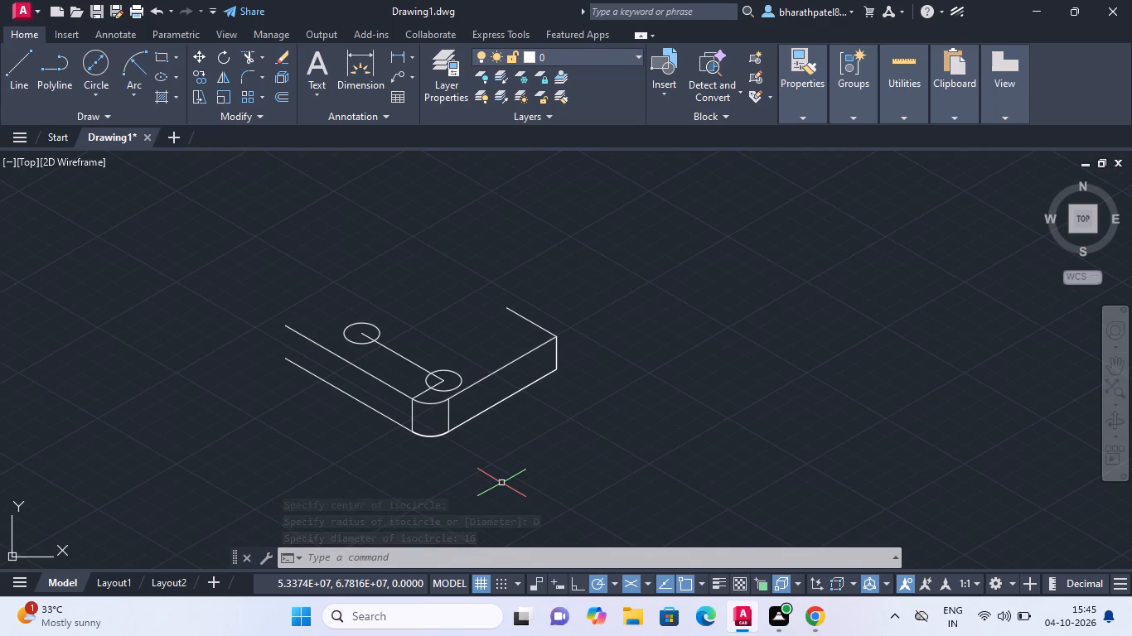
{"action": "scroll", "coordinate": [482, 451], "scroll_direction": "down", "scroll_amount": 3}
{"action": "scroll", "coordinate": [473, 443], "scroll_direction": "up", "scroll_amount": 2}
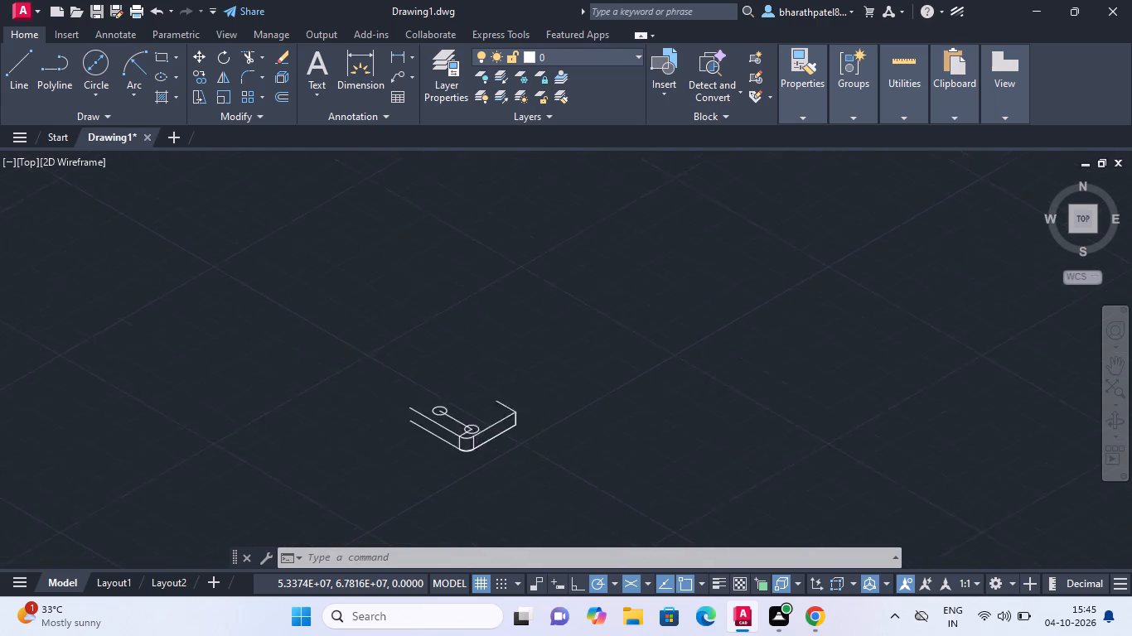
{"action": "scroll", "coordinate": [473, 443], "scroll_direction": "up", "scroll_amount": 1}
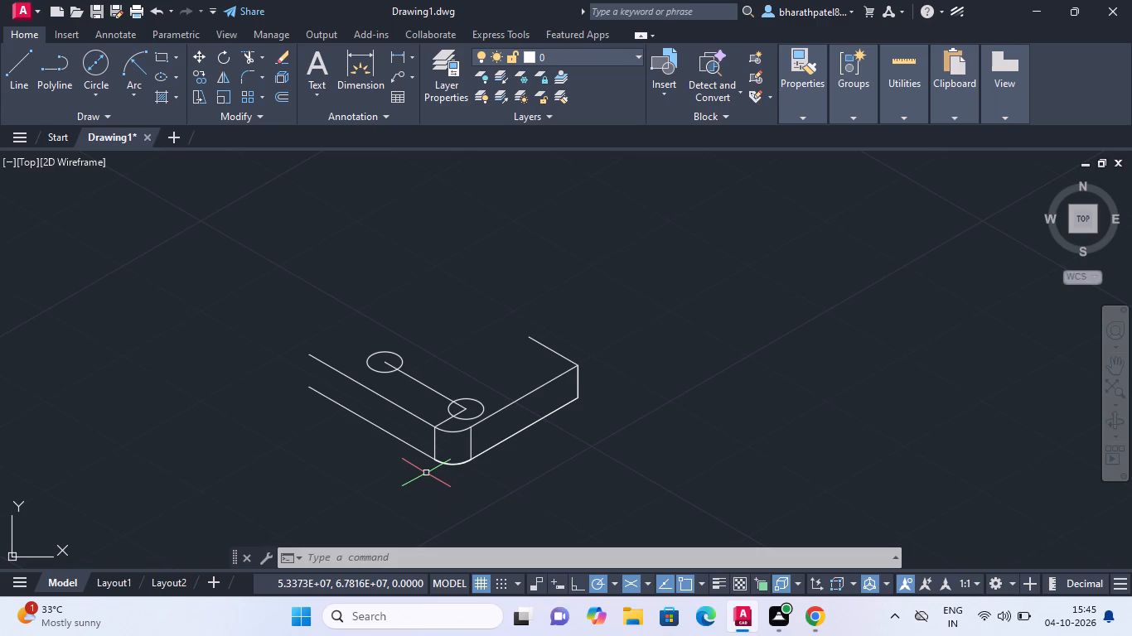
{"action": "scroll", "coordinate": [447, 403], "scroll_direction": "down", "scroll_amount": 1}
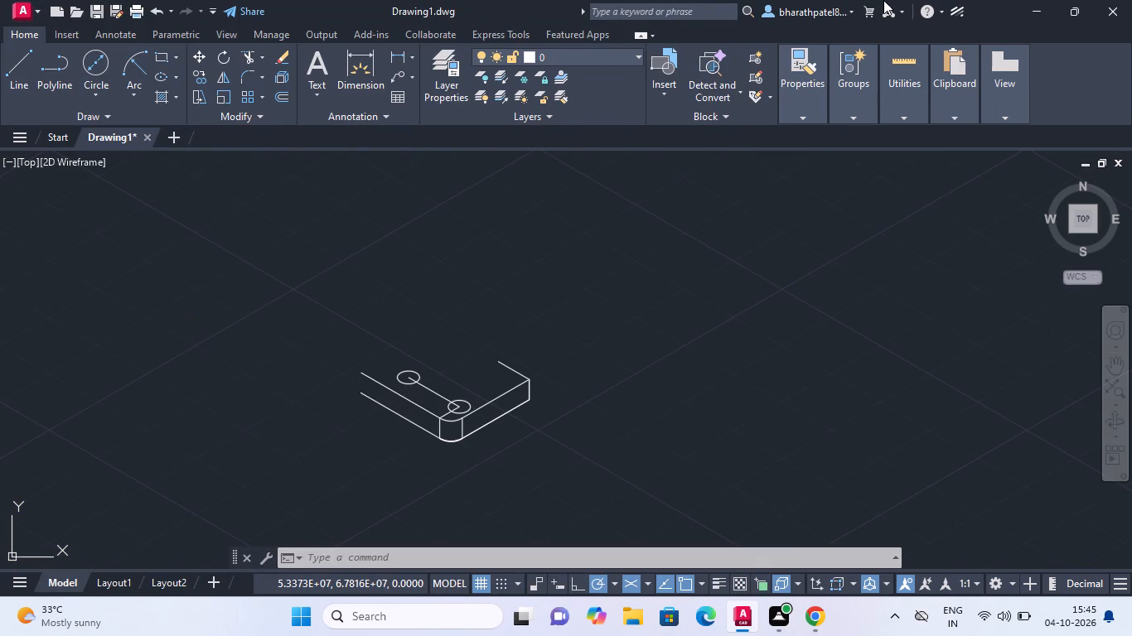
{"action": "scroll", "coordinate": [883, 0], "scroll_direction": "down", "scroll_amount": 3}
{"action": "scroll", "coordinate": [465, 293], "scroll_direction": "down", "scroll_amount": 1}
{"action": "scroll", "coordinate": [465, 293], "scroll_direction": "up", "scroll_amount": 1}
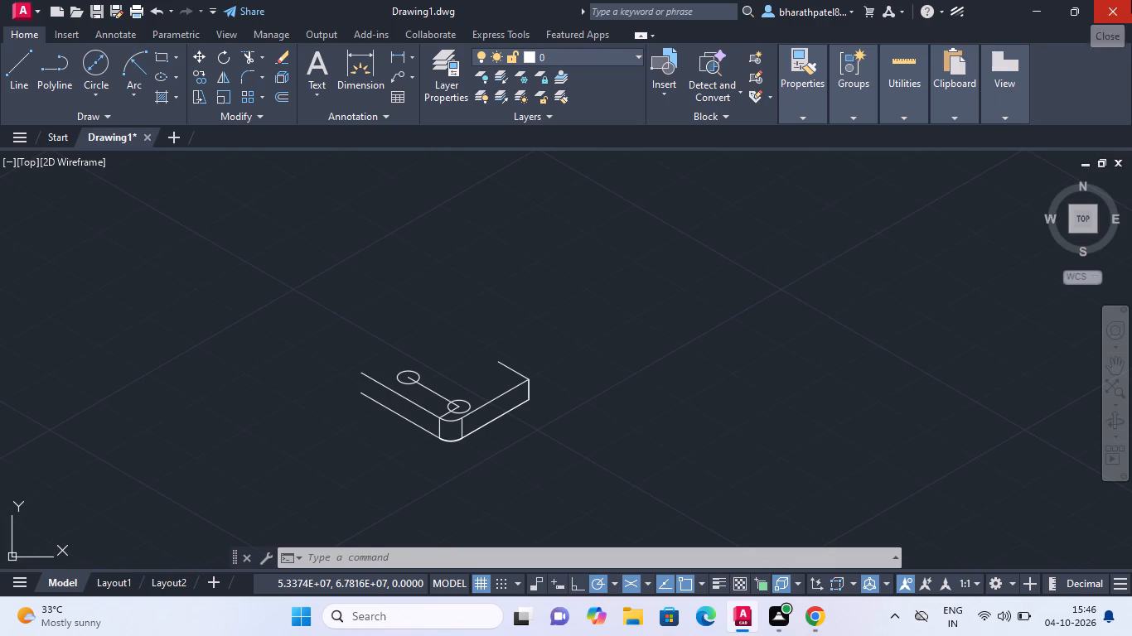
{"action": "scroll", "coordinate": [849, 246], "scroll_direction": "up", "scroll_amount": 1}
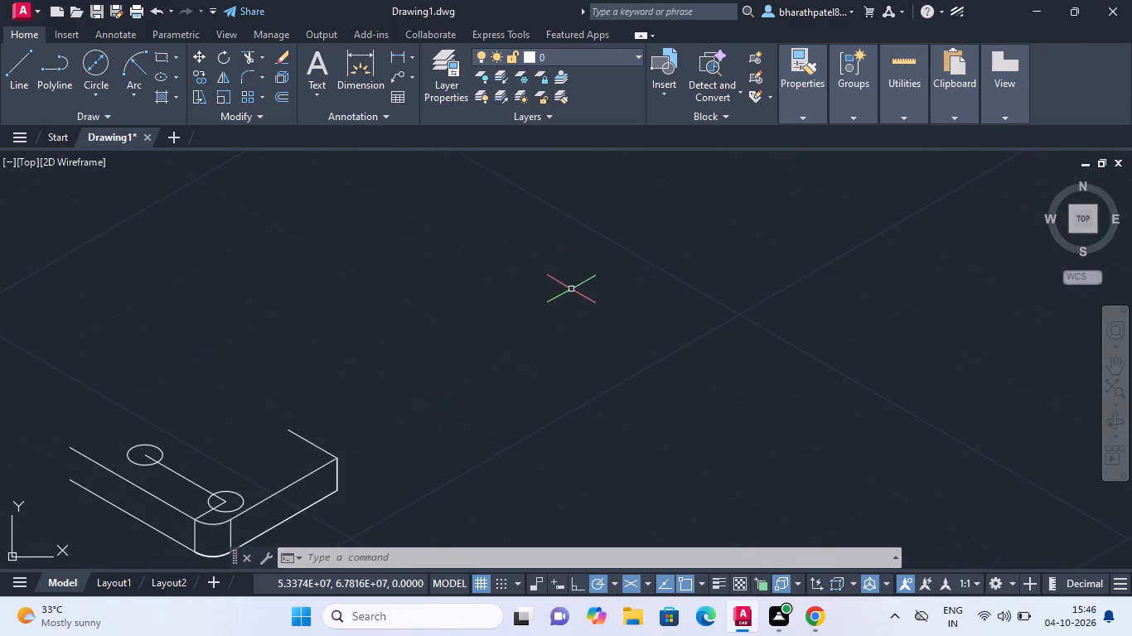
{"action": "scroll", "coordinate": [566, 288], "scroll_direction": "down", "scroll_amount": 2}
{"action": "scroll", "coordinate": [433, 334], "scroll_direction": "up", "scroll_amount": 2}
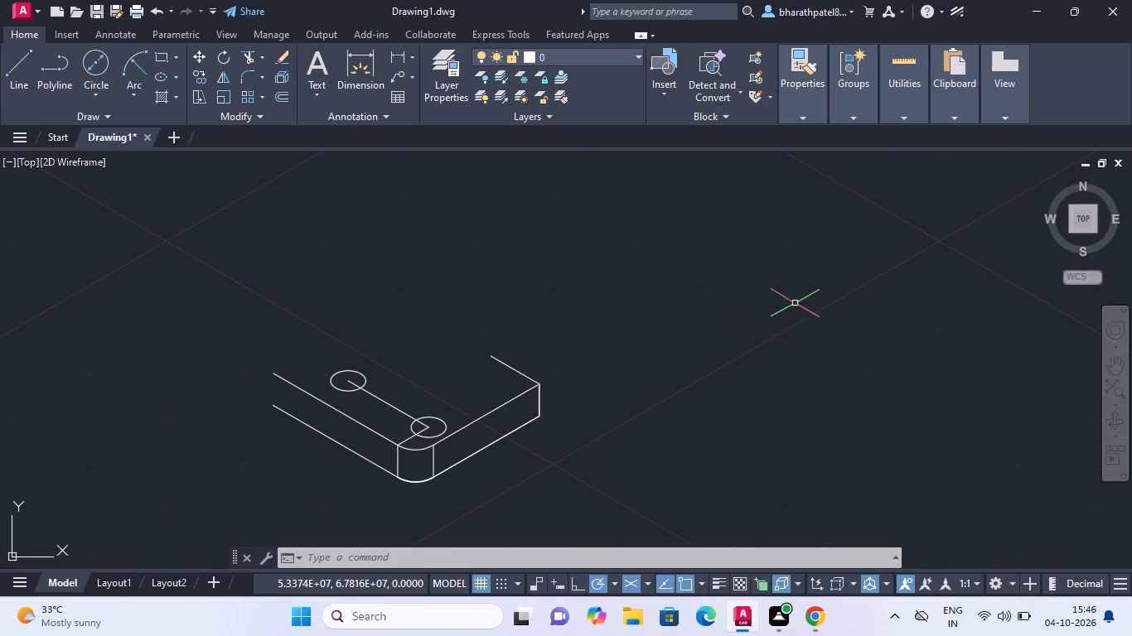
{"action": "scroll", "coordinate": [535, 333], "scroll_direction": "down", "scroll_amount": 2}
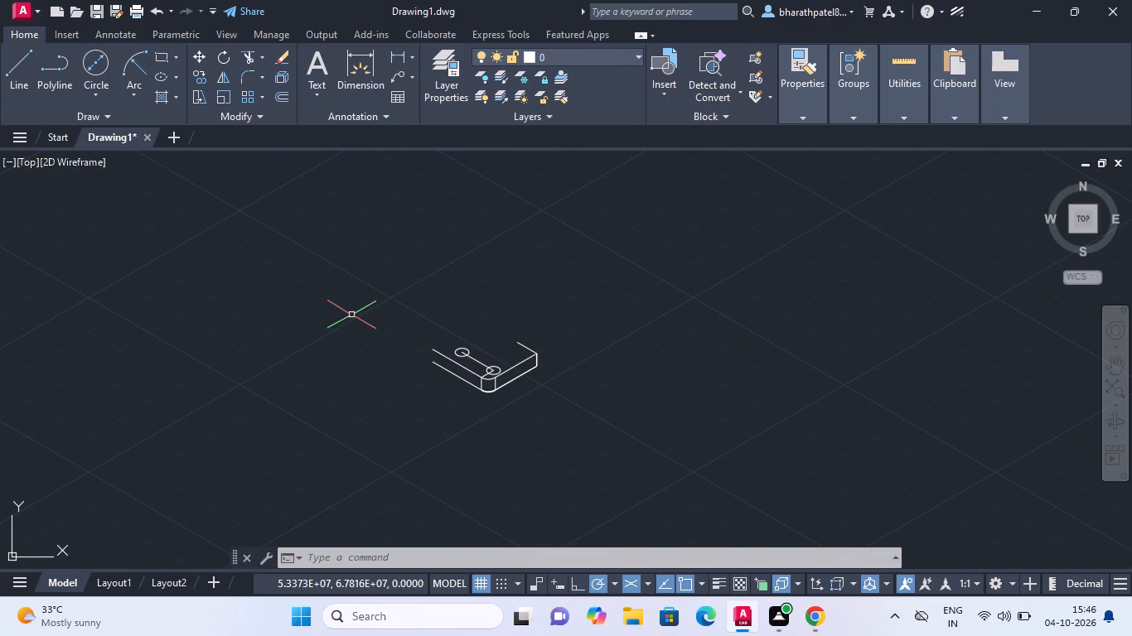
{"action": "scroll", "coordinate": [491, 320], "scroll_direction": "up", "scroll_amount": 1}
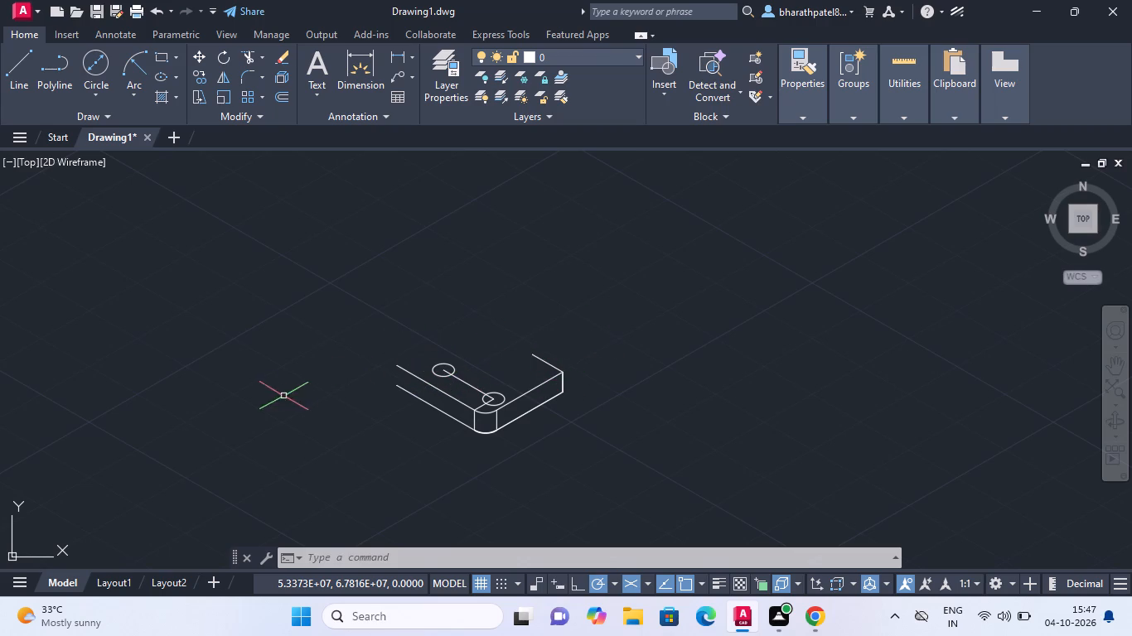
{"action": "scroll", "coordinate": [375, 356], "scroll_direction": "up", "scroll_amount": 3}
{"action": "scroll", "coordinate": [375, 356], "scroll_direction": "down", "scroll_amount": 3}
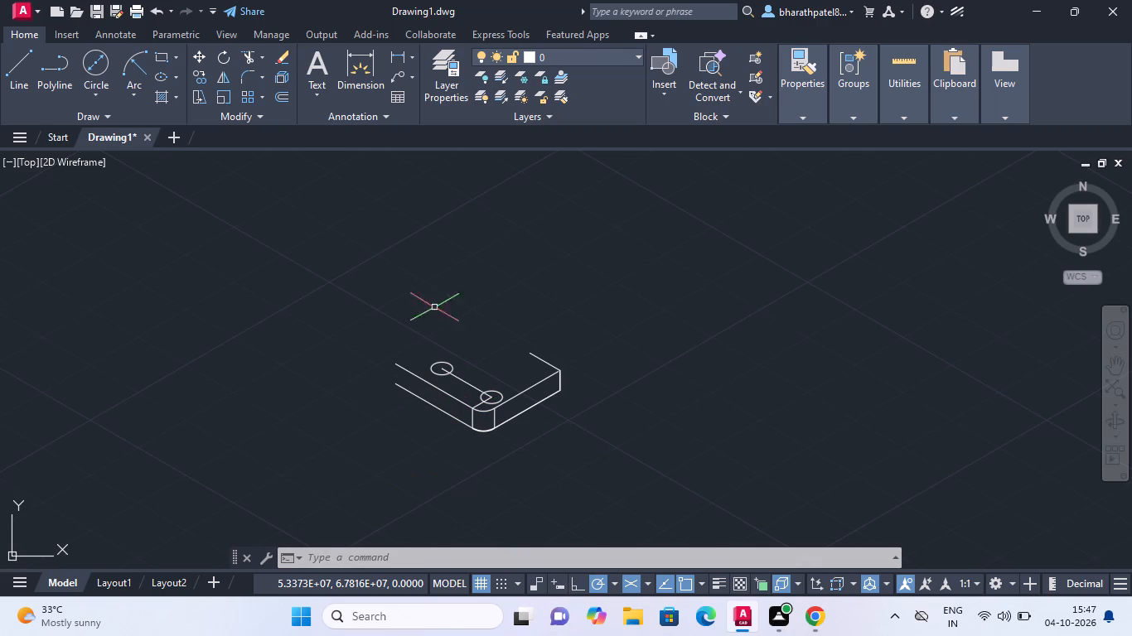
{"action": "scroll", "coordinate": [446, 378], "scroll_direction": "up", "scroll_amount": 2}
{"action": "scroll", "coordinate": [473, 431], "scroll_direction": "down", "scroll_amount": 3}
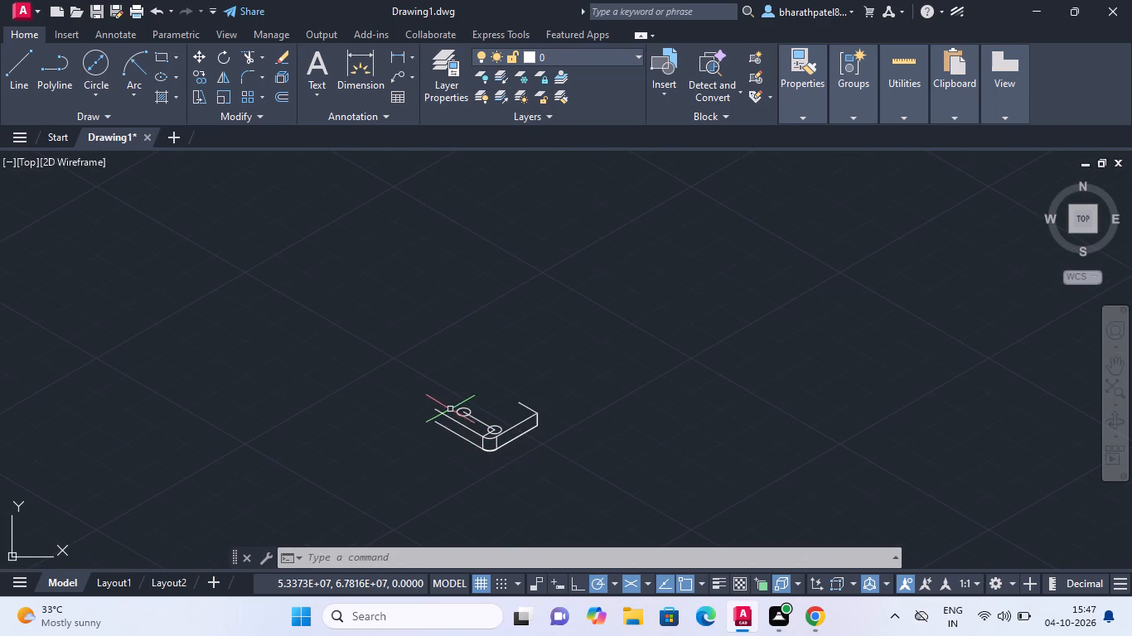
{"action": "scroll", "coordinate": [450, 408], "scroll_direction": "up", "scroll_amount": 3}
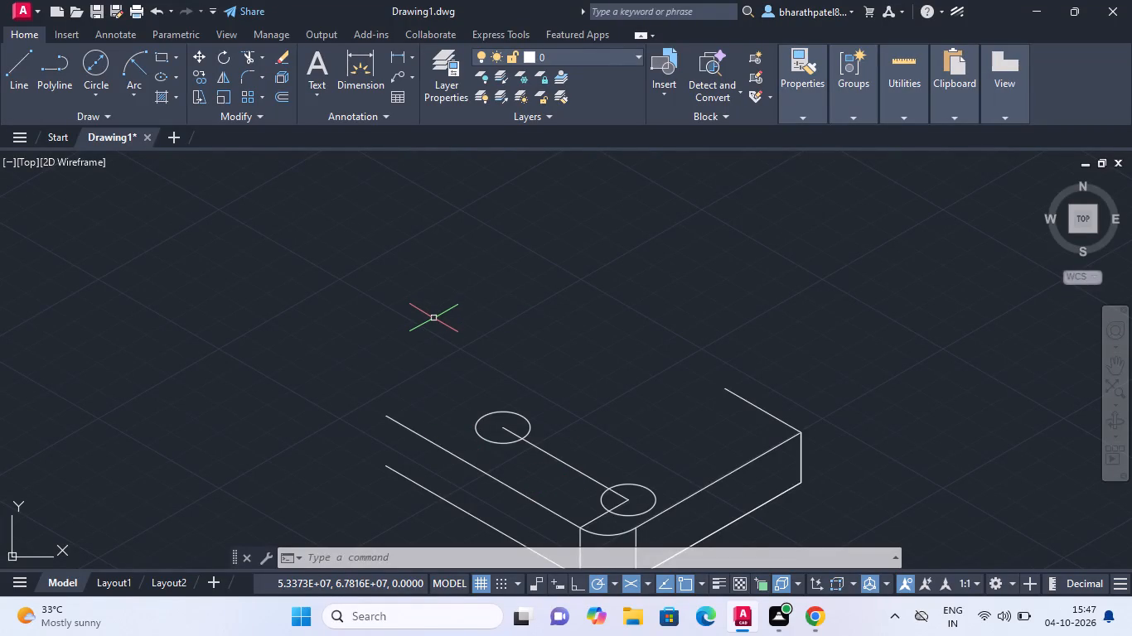
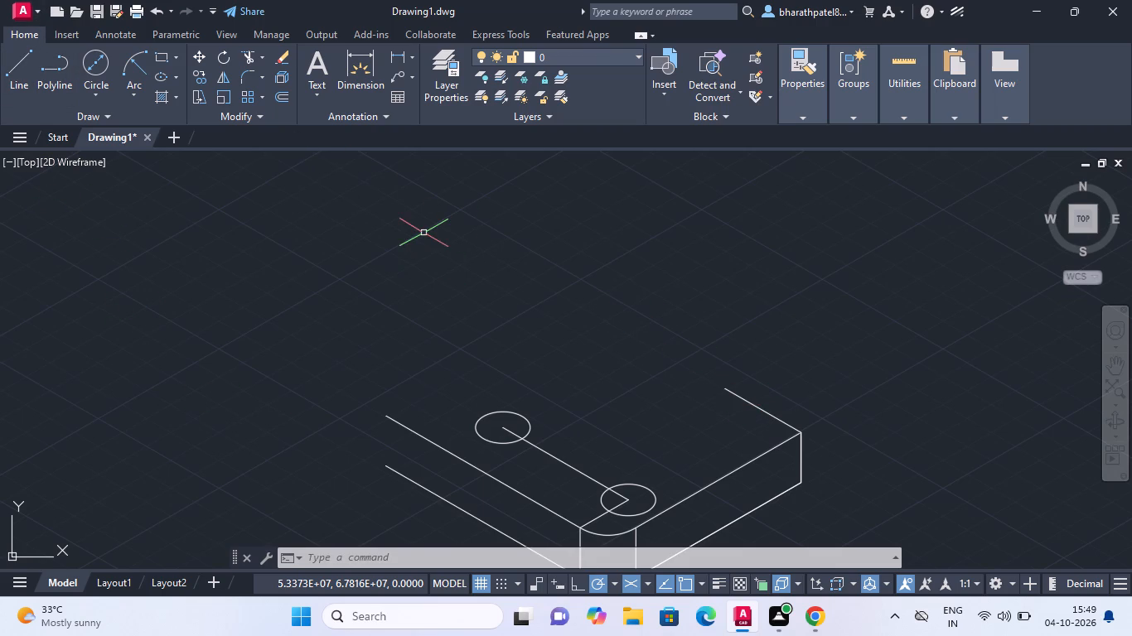
Trim away the short top-face edge line running back from the plate's right-hand corner.
{"action": "left_click", "coordinate": [254, 59]}
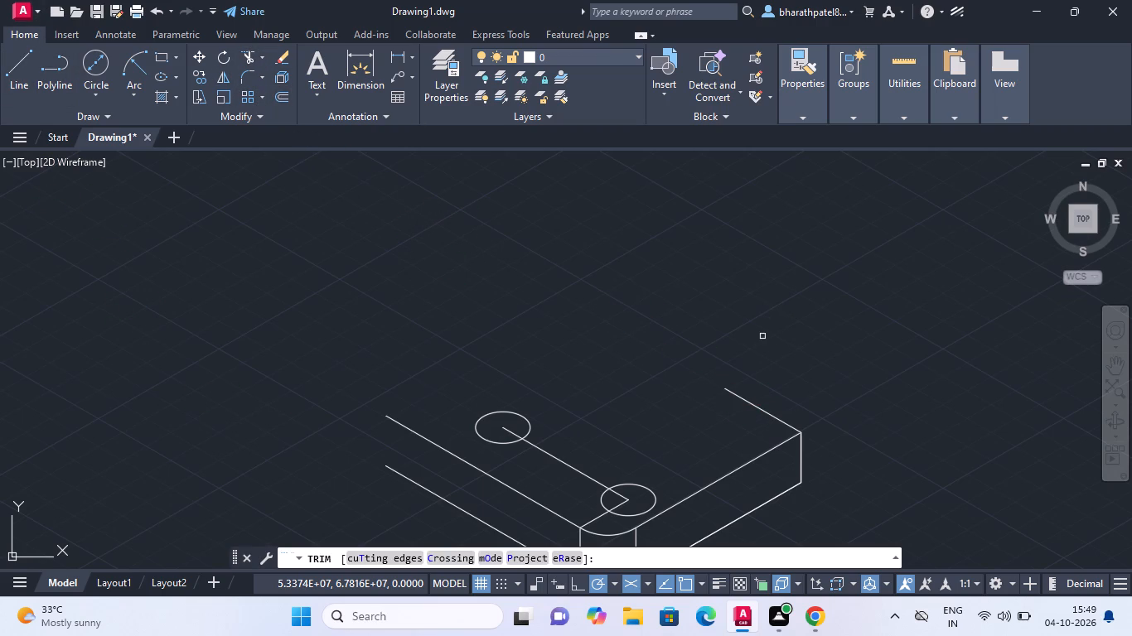
{"action": "left_click", "coordinate": [750, 403]}
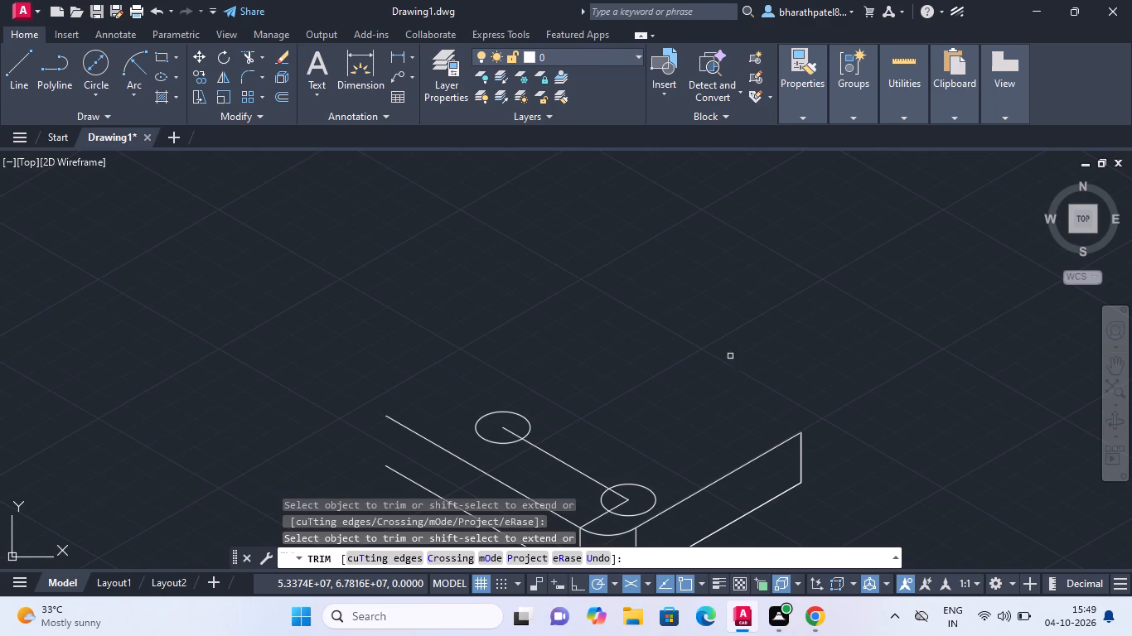
From the plate's right-hand top corner, draw a 19-unit line at 150° and a connected 40-unit line at 210°.
{"action": "left_click", "coordinate": [13, 79]}
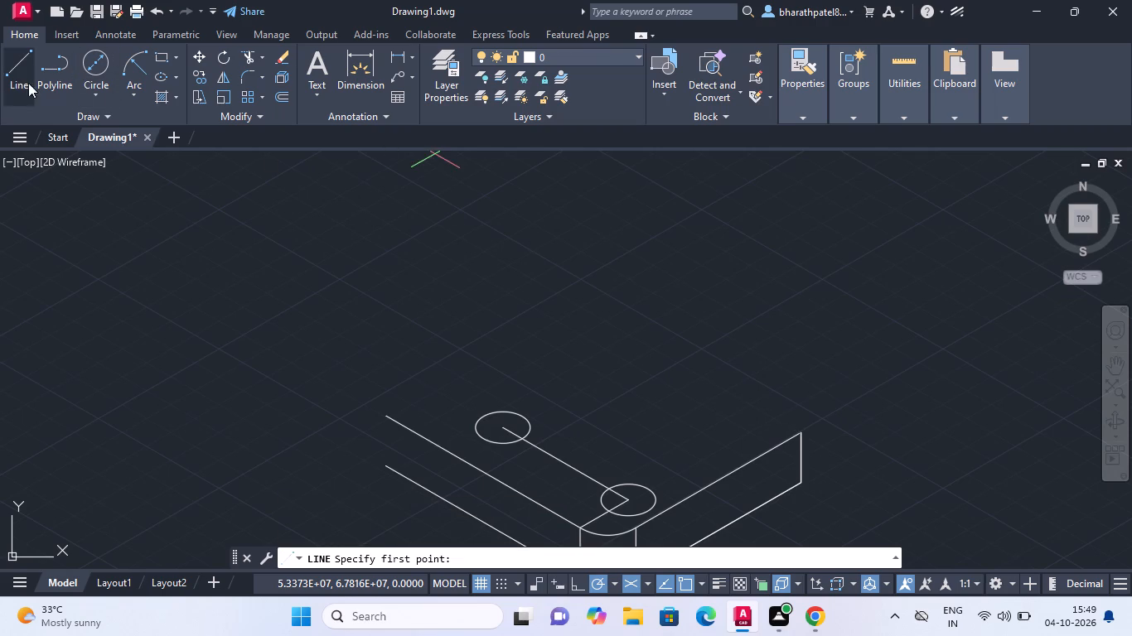
{"action": "left_click", "coordinate": [798, 436]}
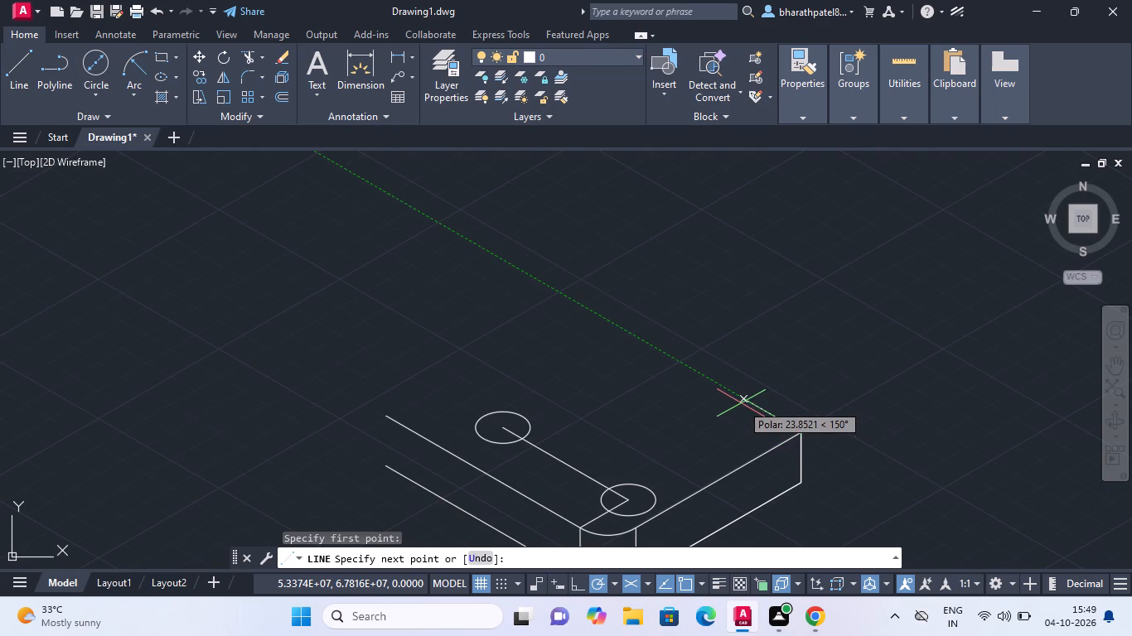
{"action": "type", "text": "19"}
{"action": "key", "text": "Return"}
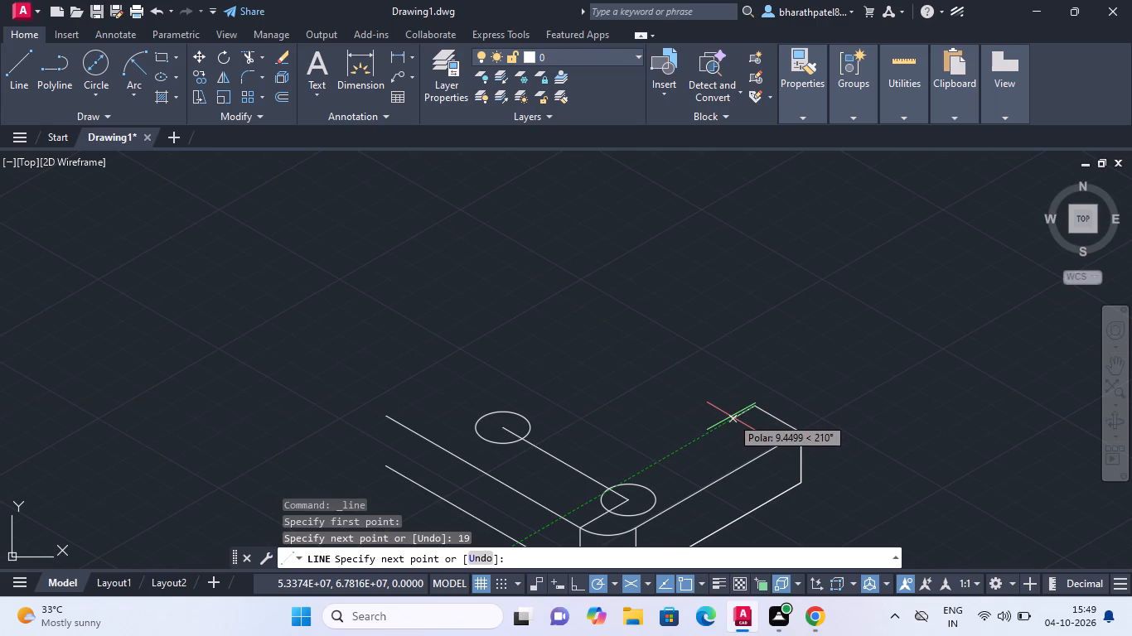
{"action": "type", "text": "40"}
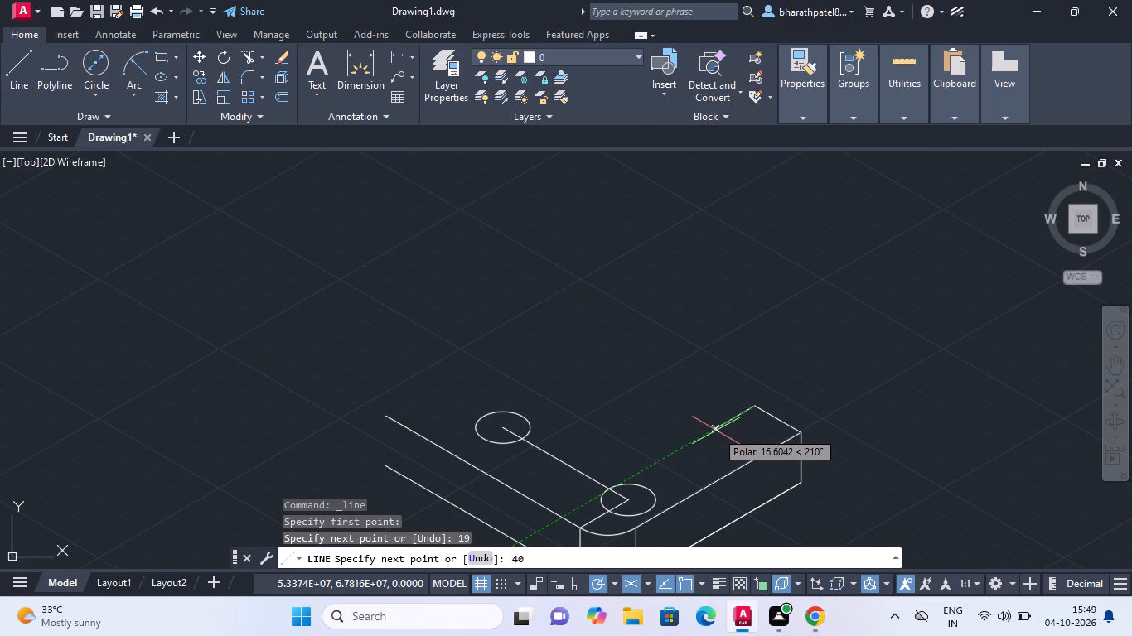
{"action": "type", "text": "40"}
{"action": "key", "text": "BackSpace"}
{"action": "key", "text": "BackSpace"}
{"action": "key", "text": "Return"}
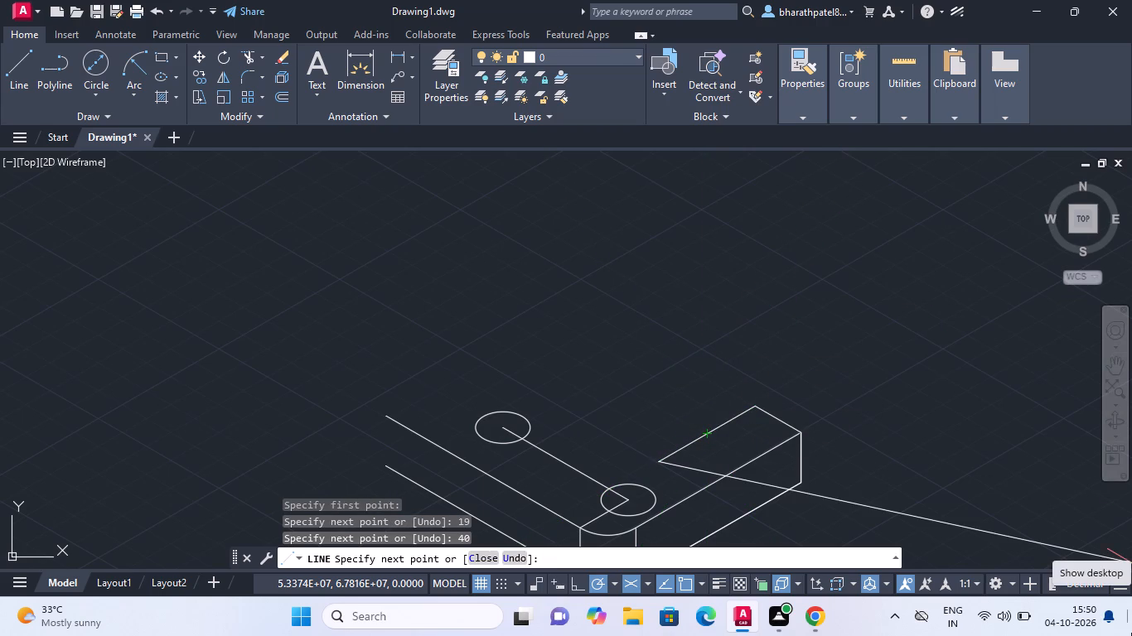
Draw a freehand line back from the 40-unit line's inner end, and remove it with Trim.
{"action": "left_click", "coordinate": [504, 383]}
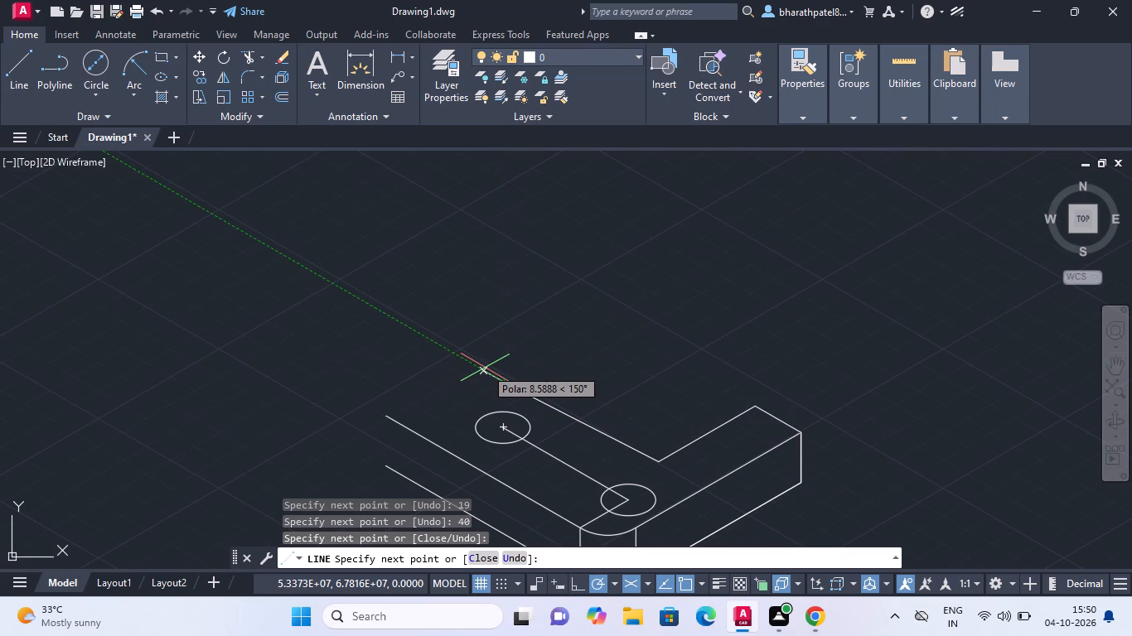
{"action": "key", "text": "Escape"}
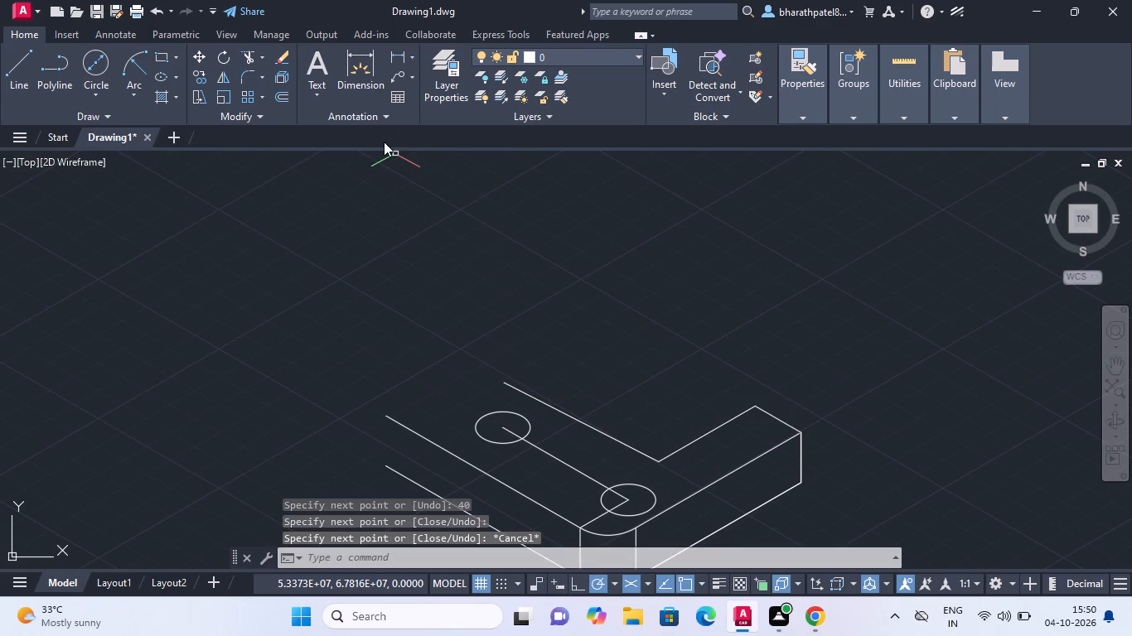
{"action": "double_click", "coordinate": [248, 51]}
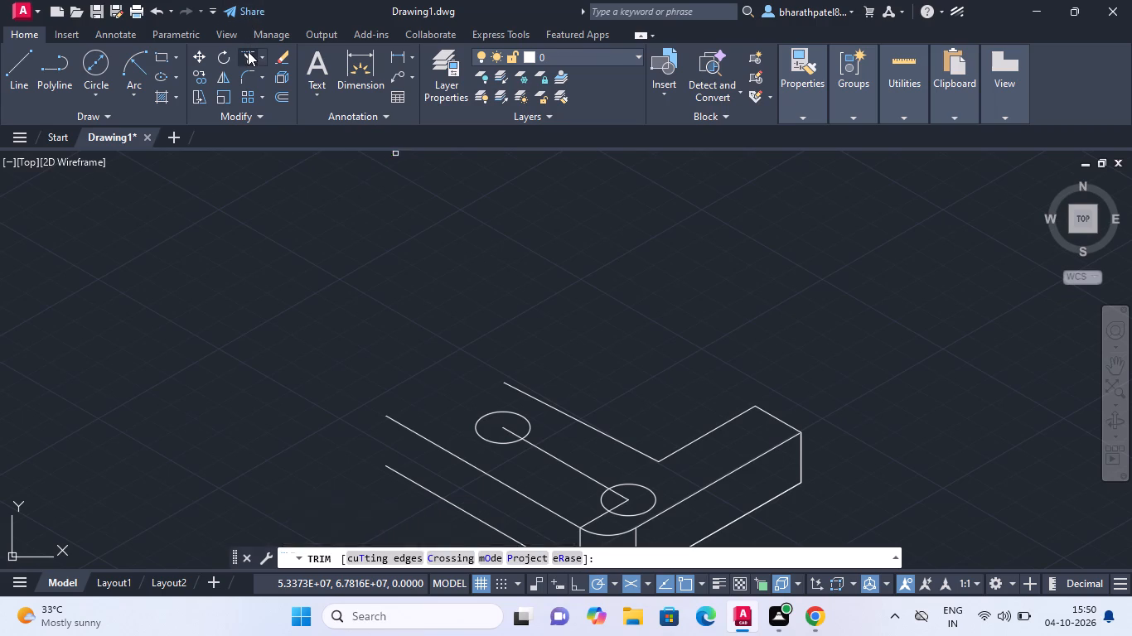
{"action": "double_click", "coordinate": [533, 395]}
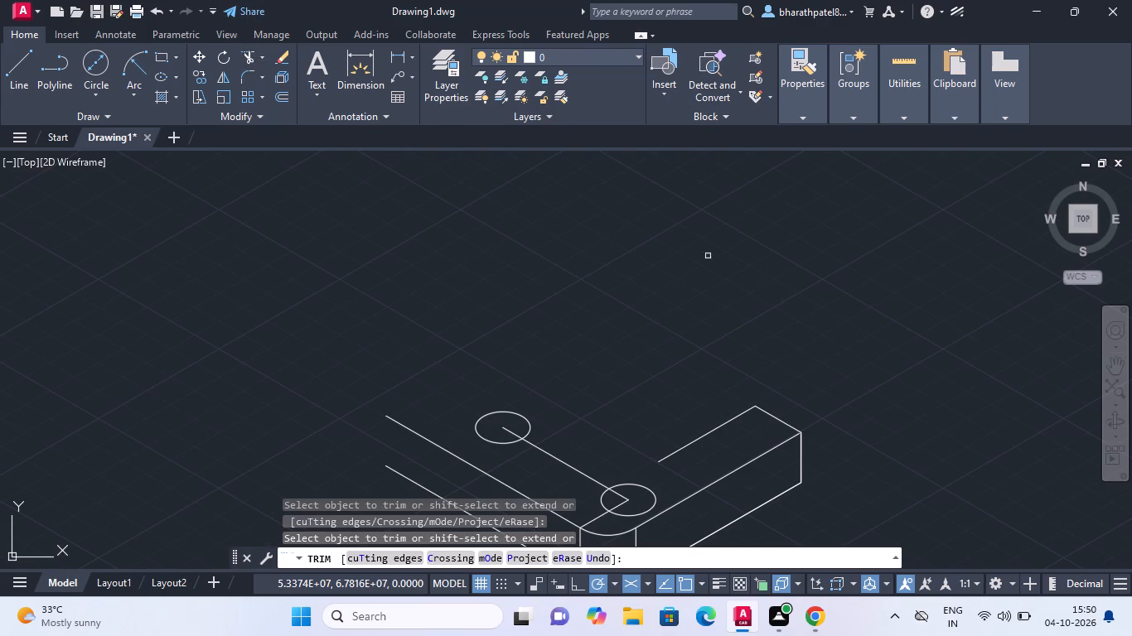
From the 40-unit line's inner end, draw a 21-unit line at 150° and a line about 43 units long at 210° past the front edge.
{"action": "left_click", "coordinate": [22, 68]}
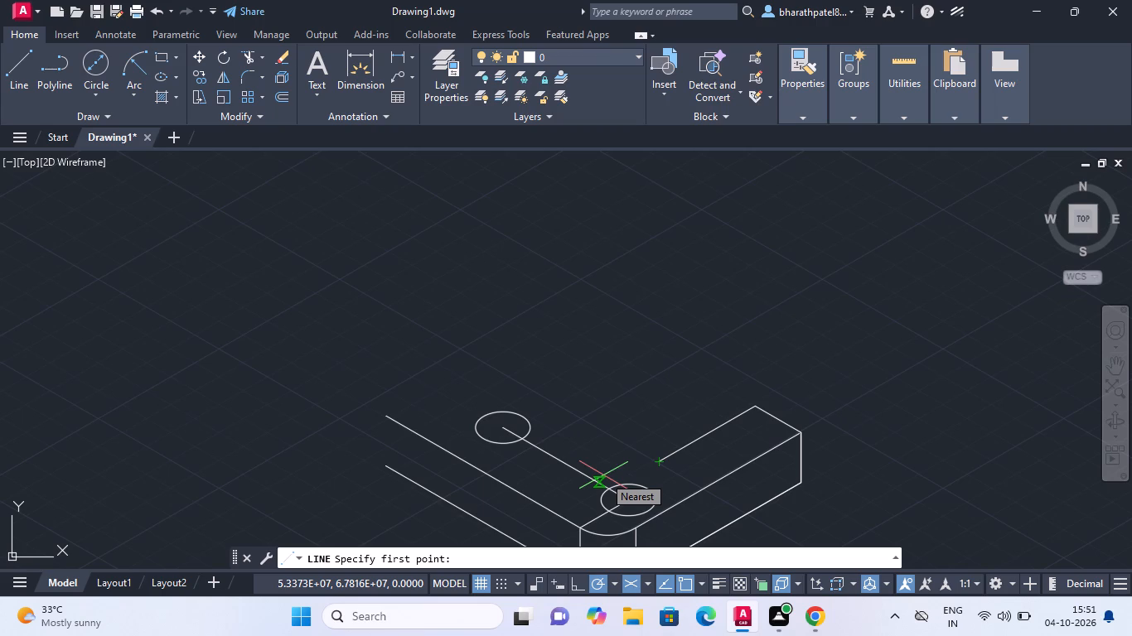
{"action": "left_click", "coordinate": [656, 467]}
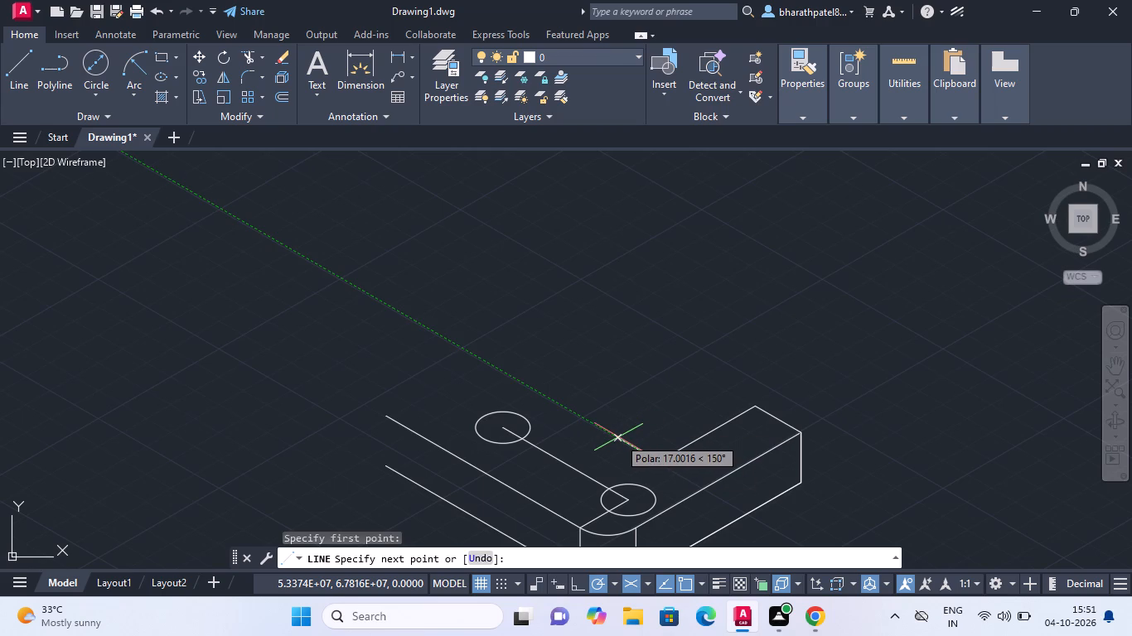
{"action": "type", "text": "21"}
{"action": "key", "text": "Return"}
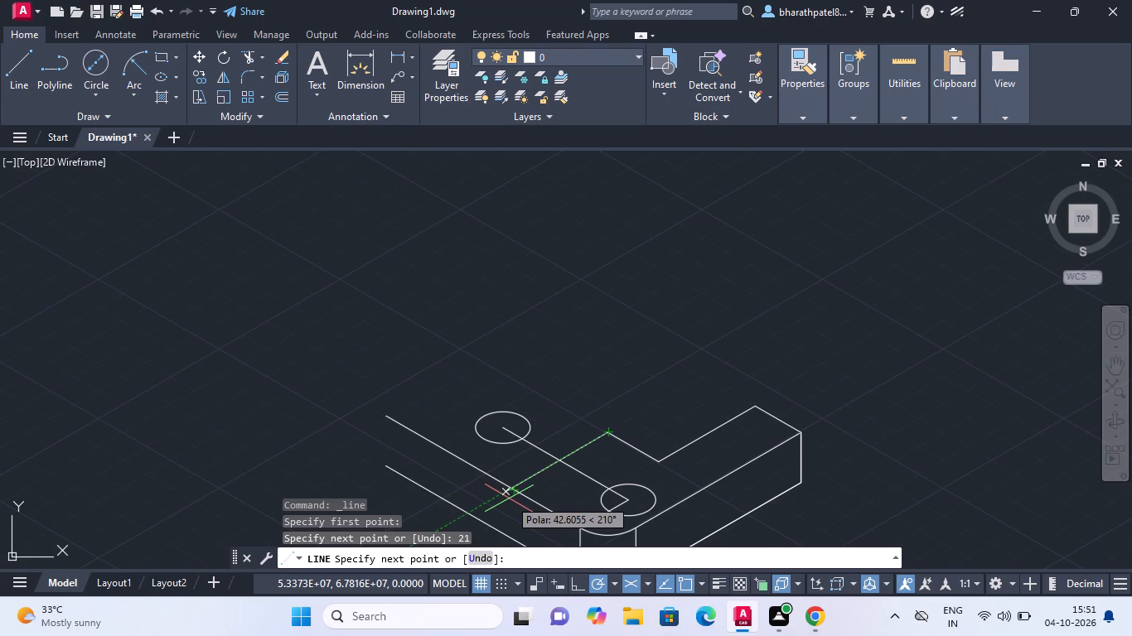
{"action": "left_click", "coordinate": [509, 499]}
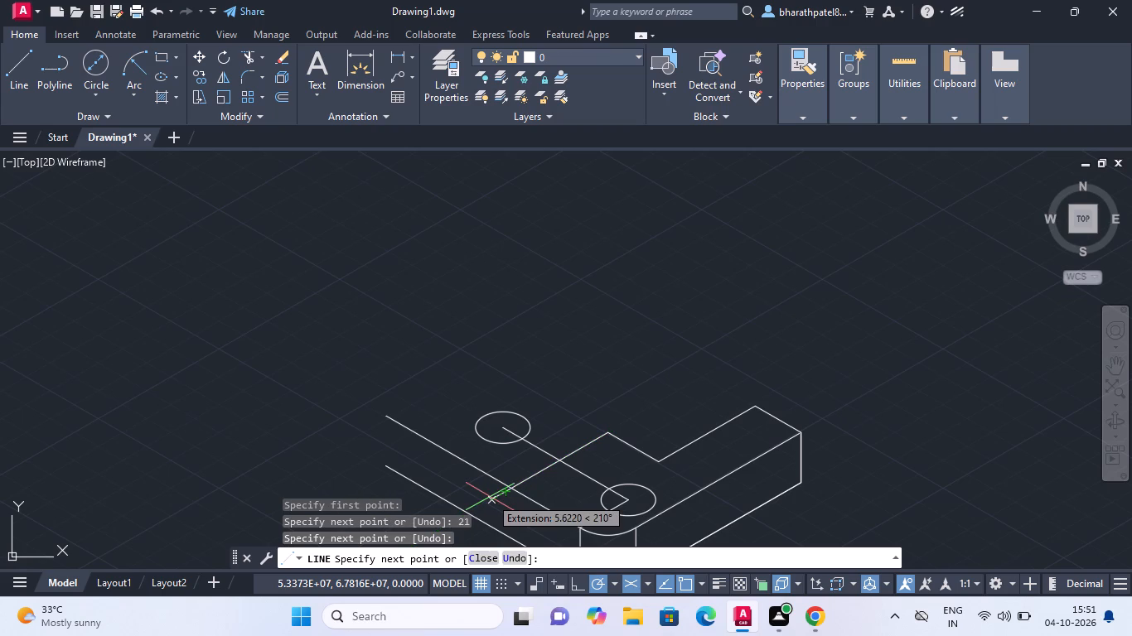
{"action": "key", "text": "Escape"}
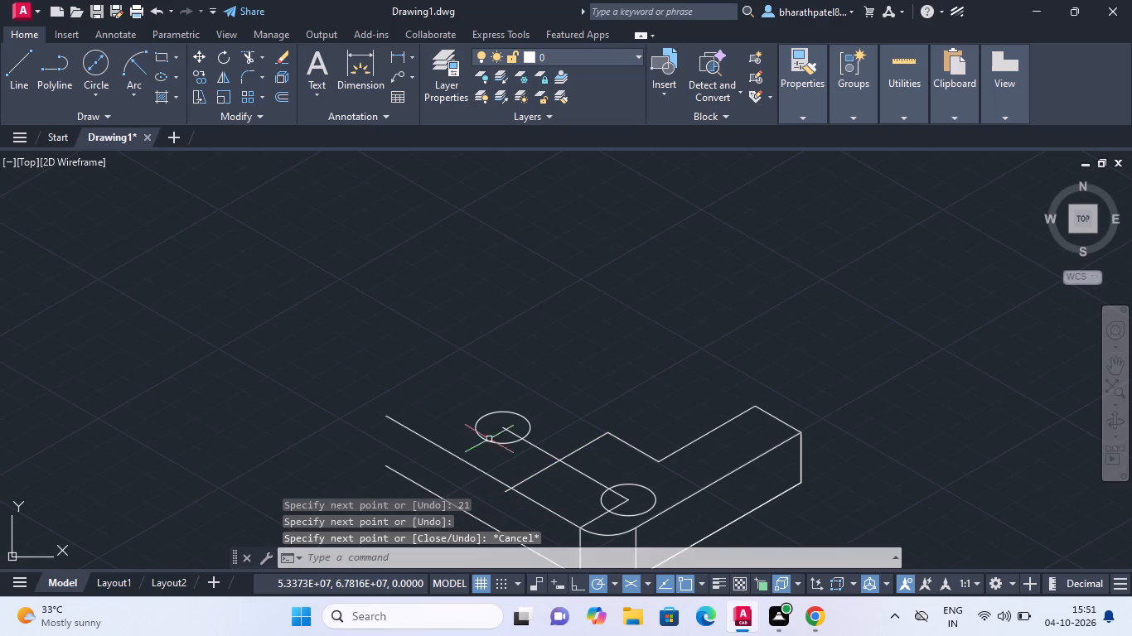
From the 43-unit line's crossing with the front edge, draw 12 units along the edge and about 40 units at 30° across the top face.
{"action": "left_click", "coordinate": [8, 63]}
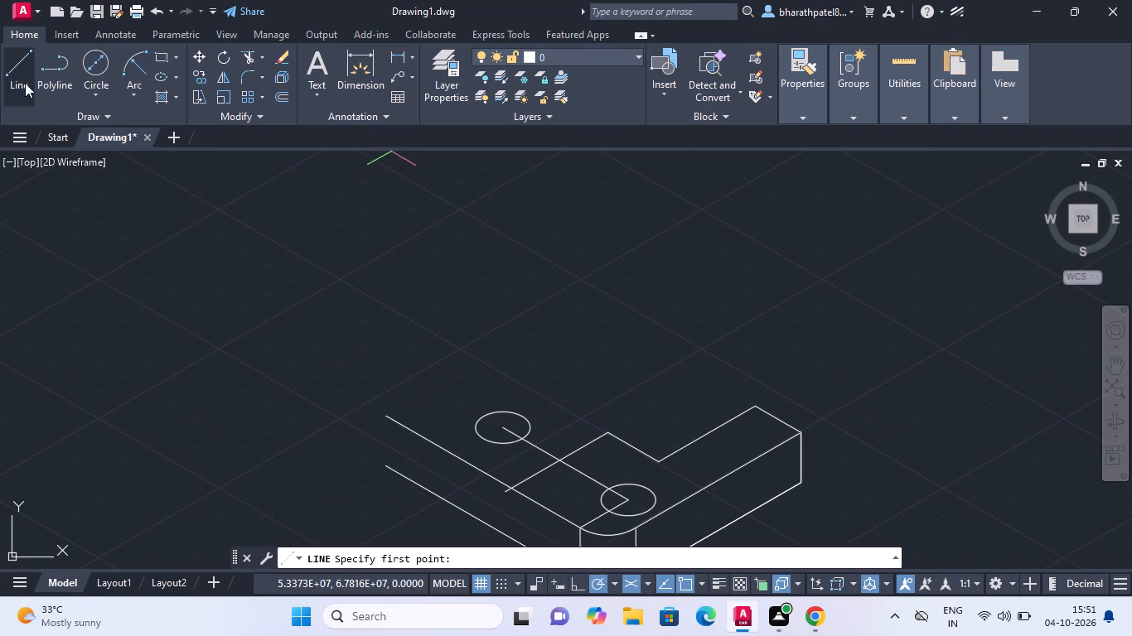
{"action": "double_click", "coordinate": [515, 484]}
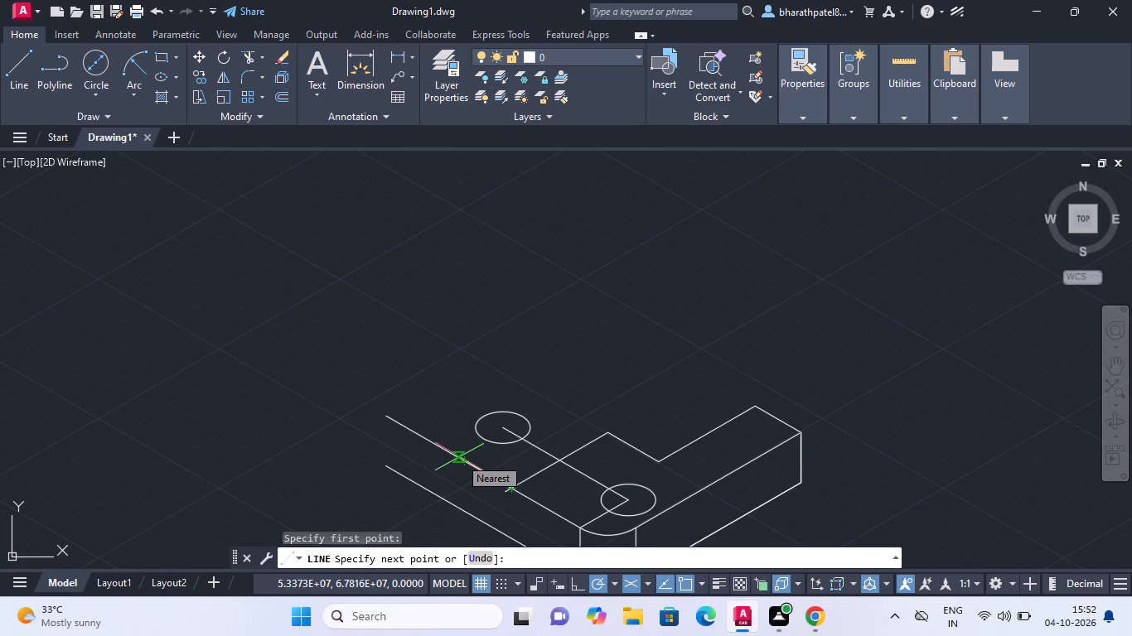
{"action": "type", "text": "12"}
{"action": "key", "text": "Return"}
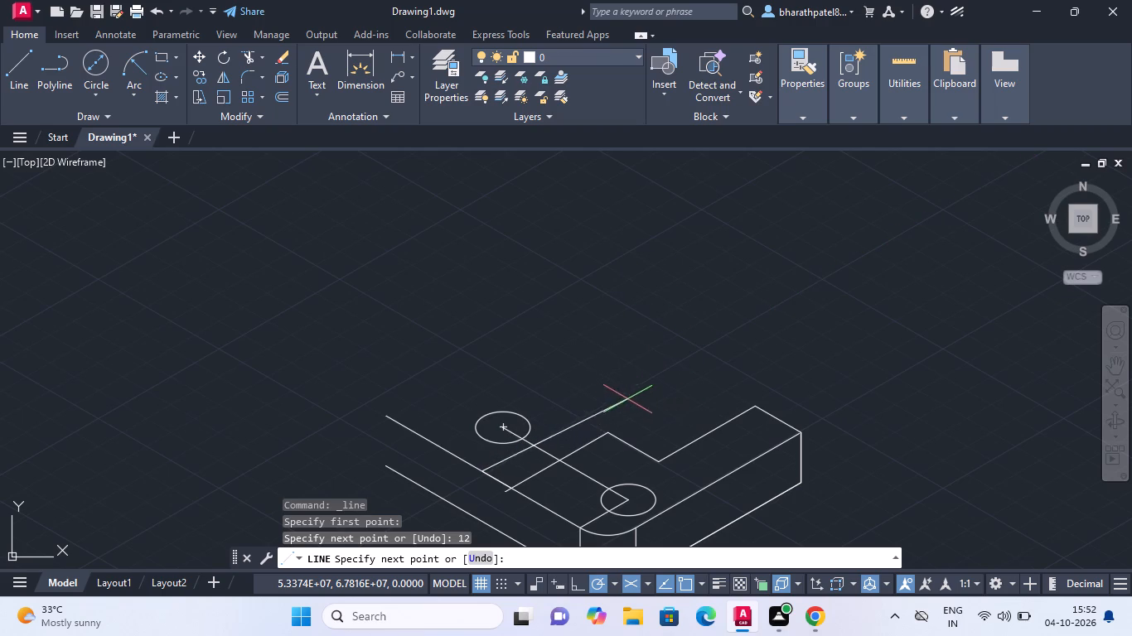
{"action": "double_click", "coordinate": [580, 416]}
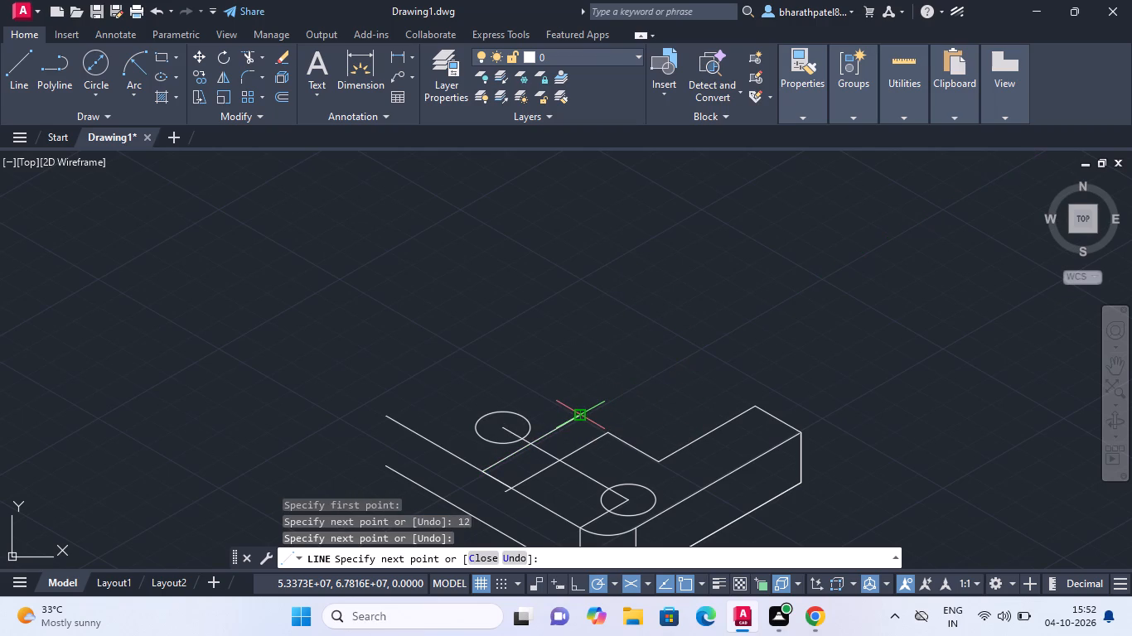
{"action": "key", "text": "Escape"}
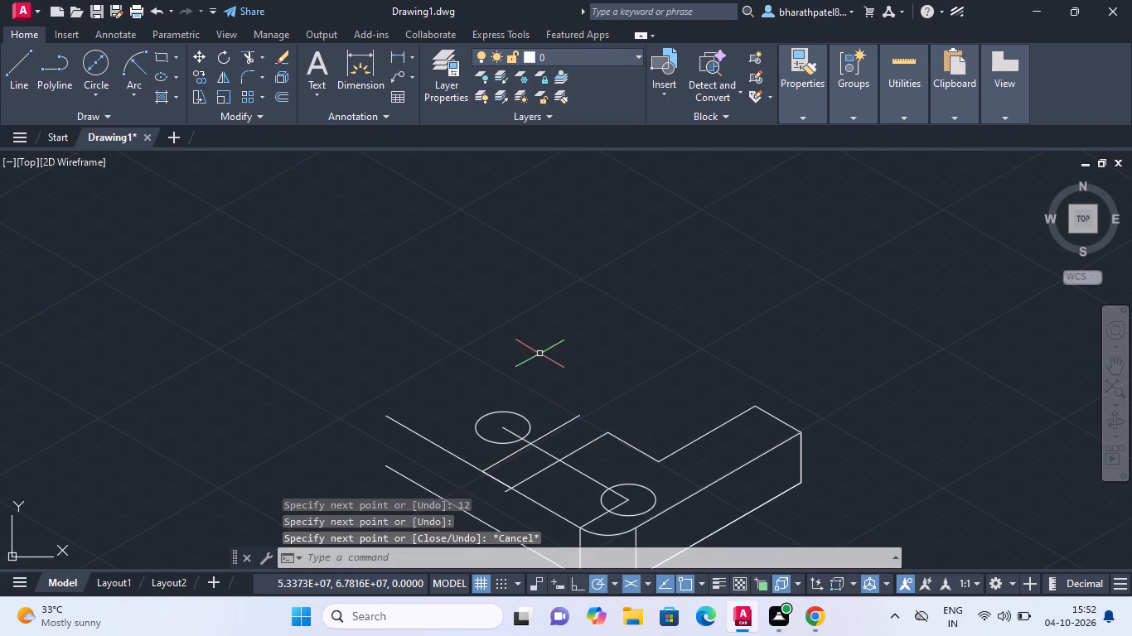
Draw a 40-unit vertical line up from the corner where the 40- and 21-unit lines meet, followed by a line about 20 units long at 30°.
{"action": "left_click", "coordinate": [16, 80]}
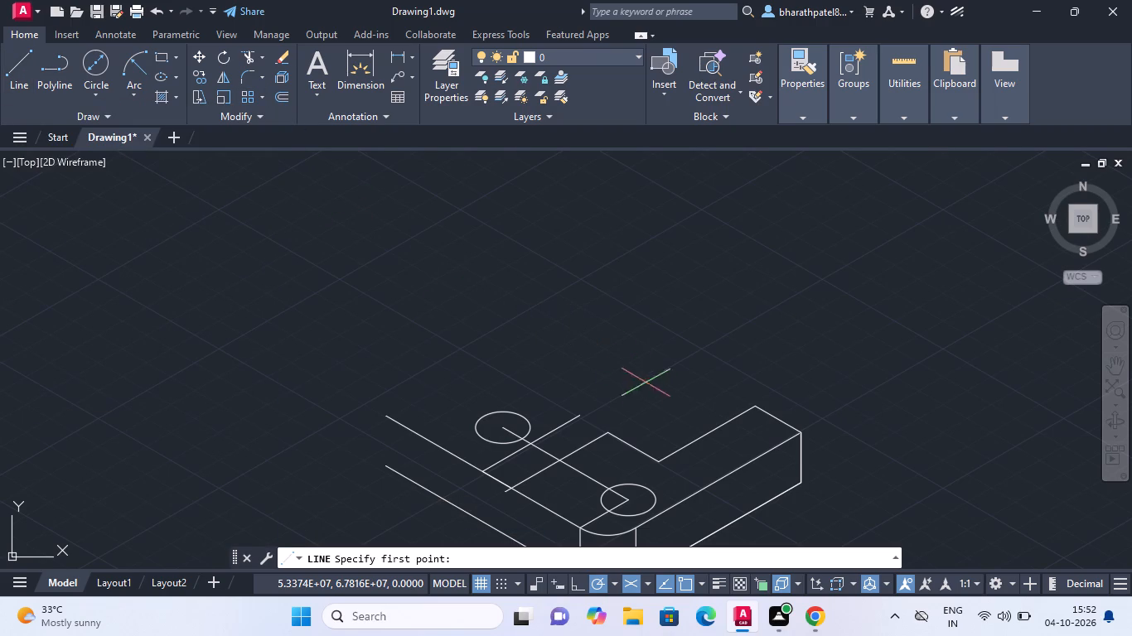
{"action": "left_click", "coordinate": [656, 460]}
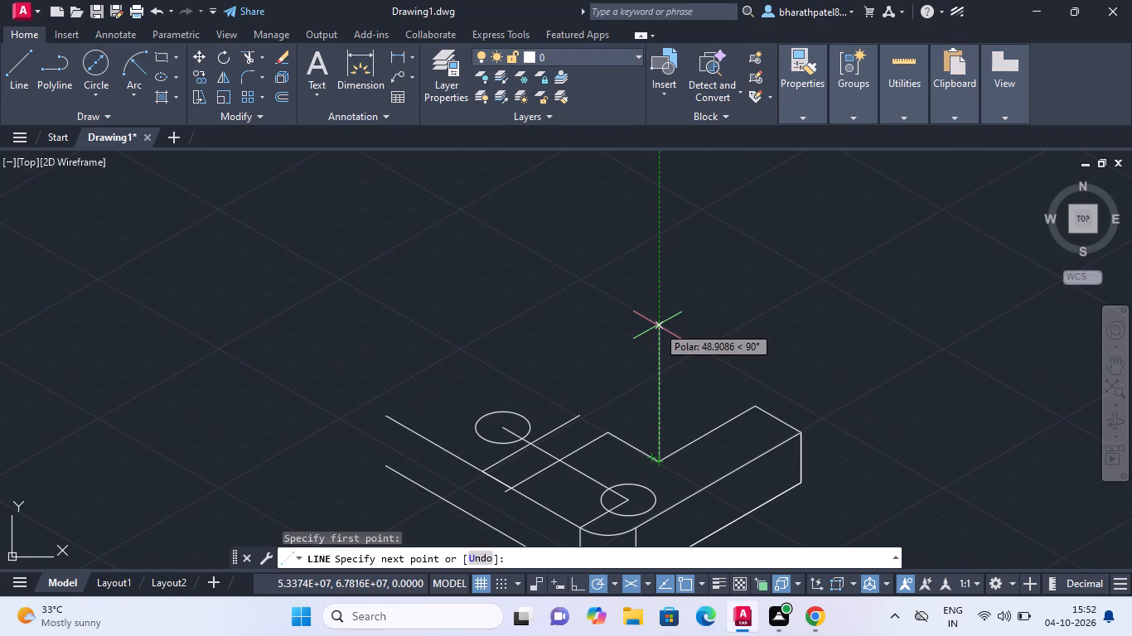
{"action": "type", "text": "40"}
{"action": "key", "text": "Return"}
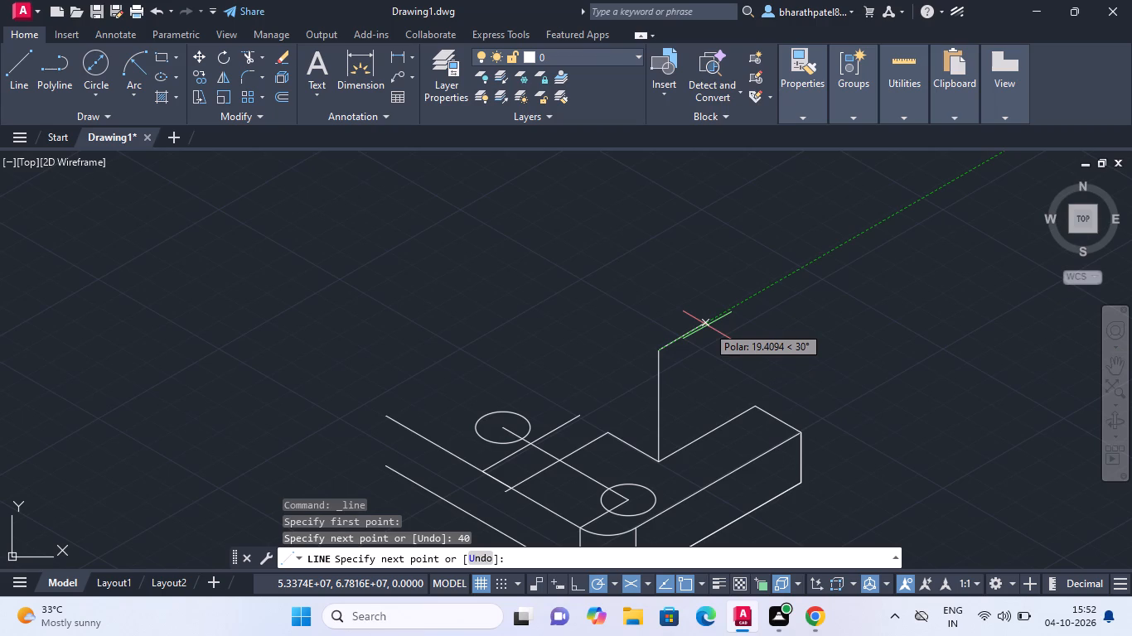
{"action": "left_click", "coordinate": [707, 325]}
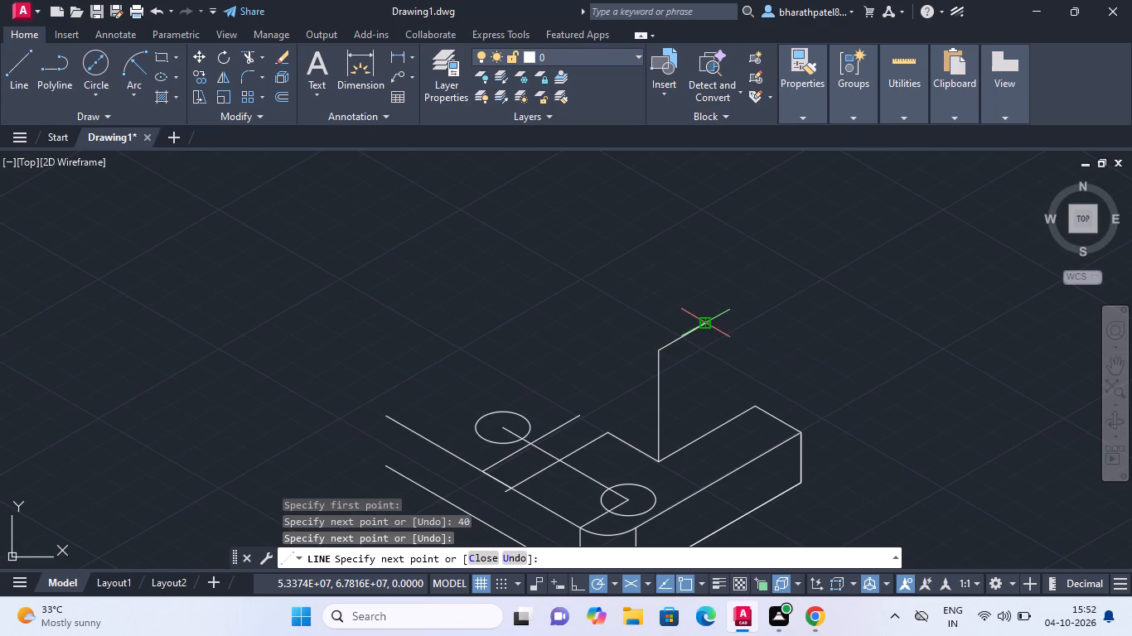
{"action": "key", "text": "Escape"}
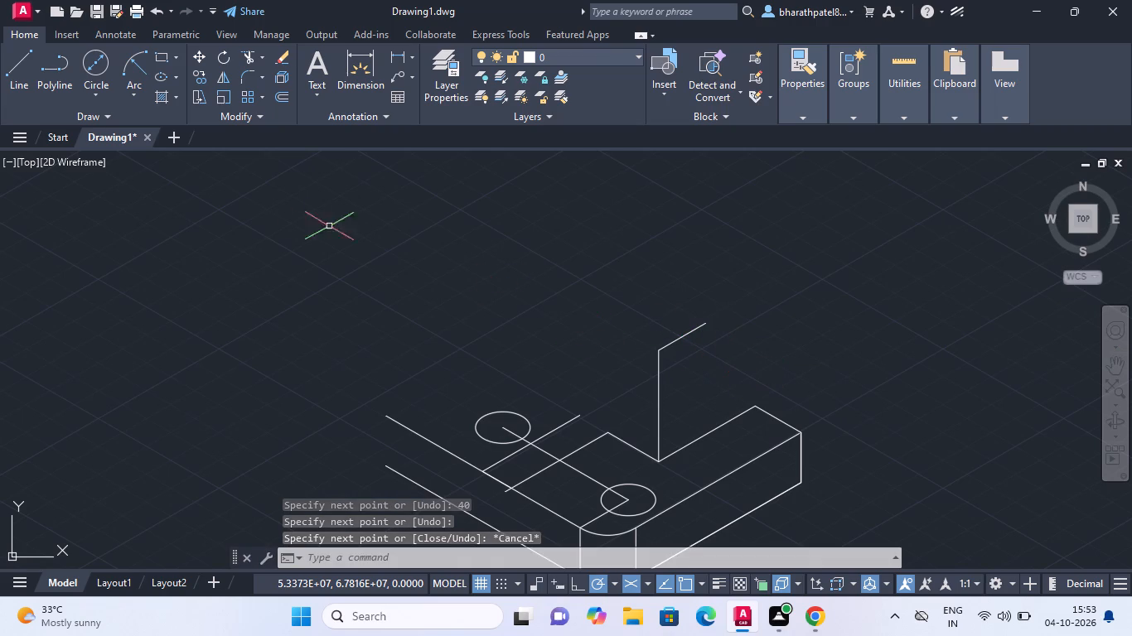
Draw an 18-unit vertical line up from the corner where the 19- and 40-unit lines meet, followed by a 22-unit line at 210°.
{"action": "left_click", "coordinate": [12, 79]}
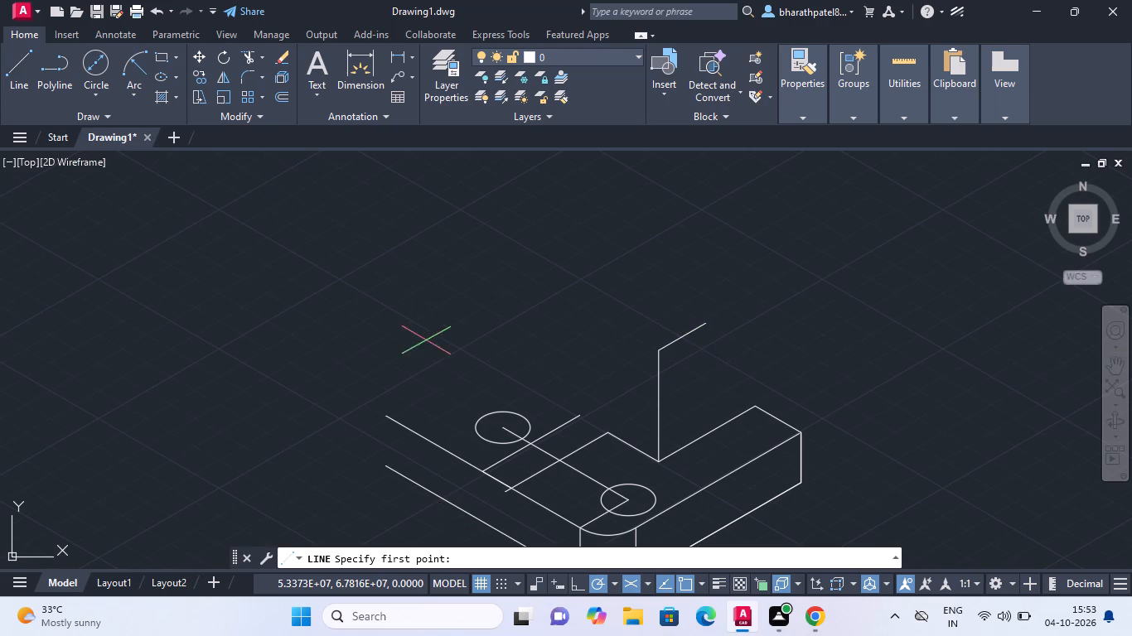
{"action": "double_click", "coordinate": [758, 406]}
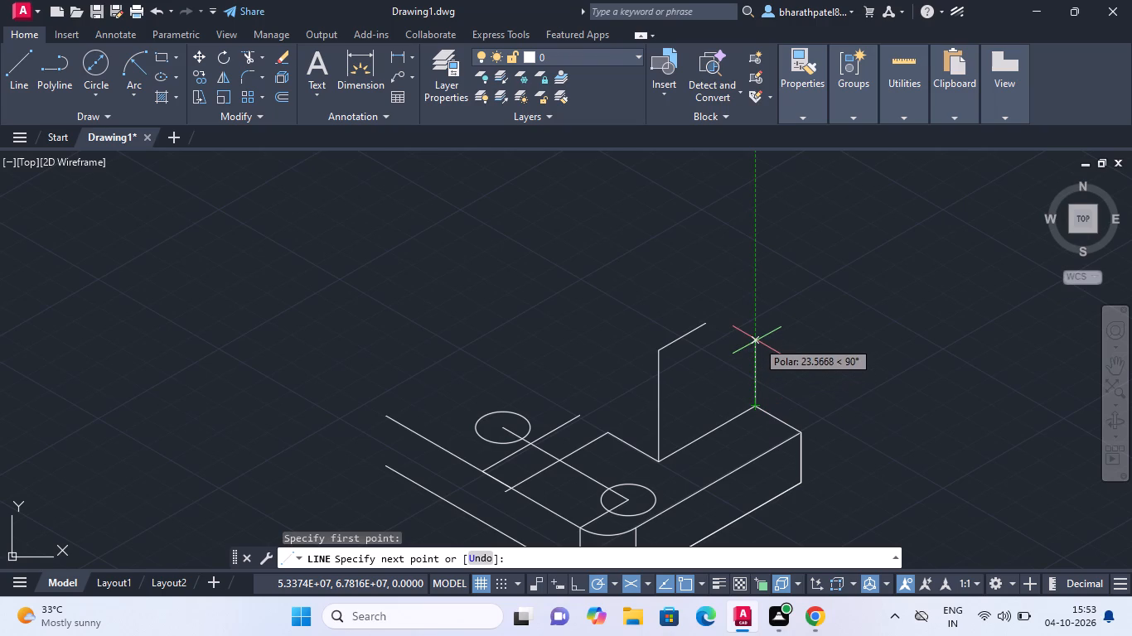
{"action": "type", "text": "18"}
{"action": "key", "text": "Return"}
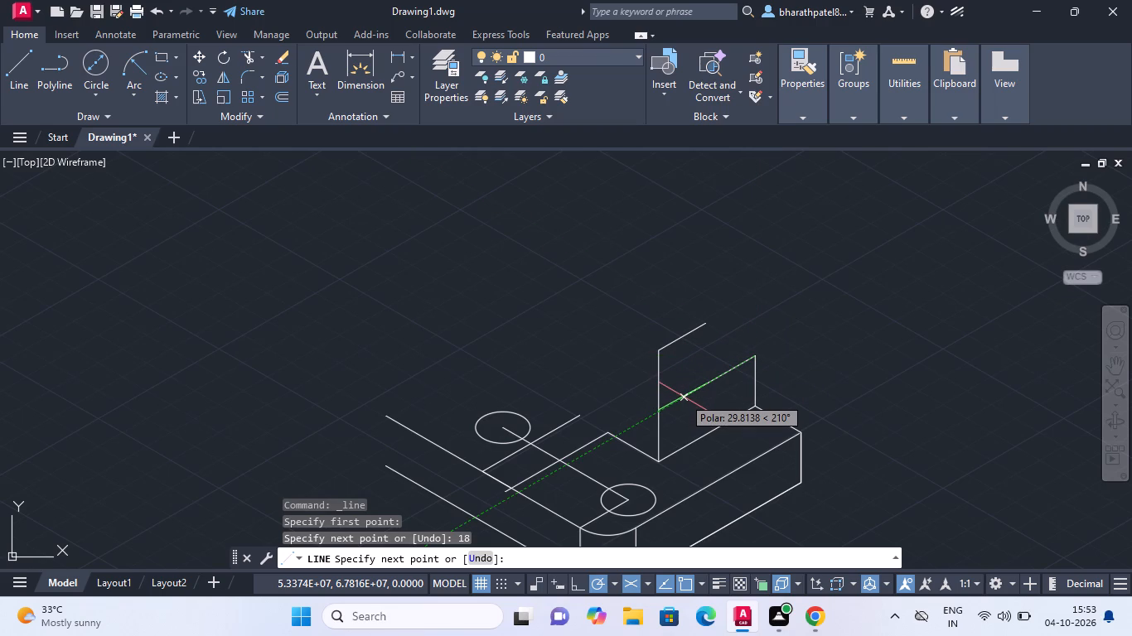
{"action": "type", "text": "22"}
{"action": "key", "text": "Return"}
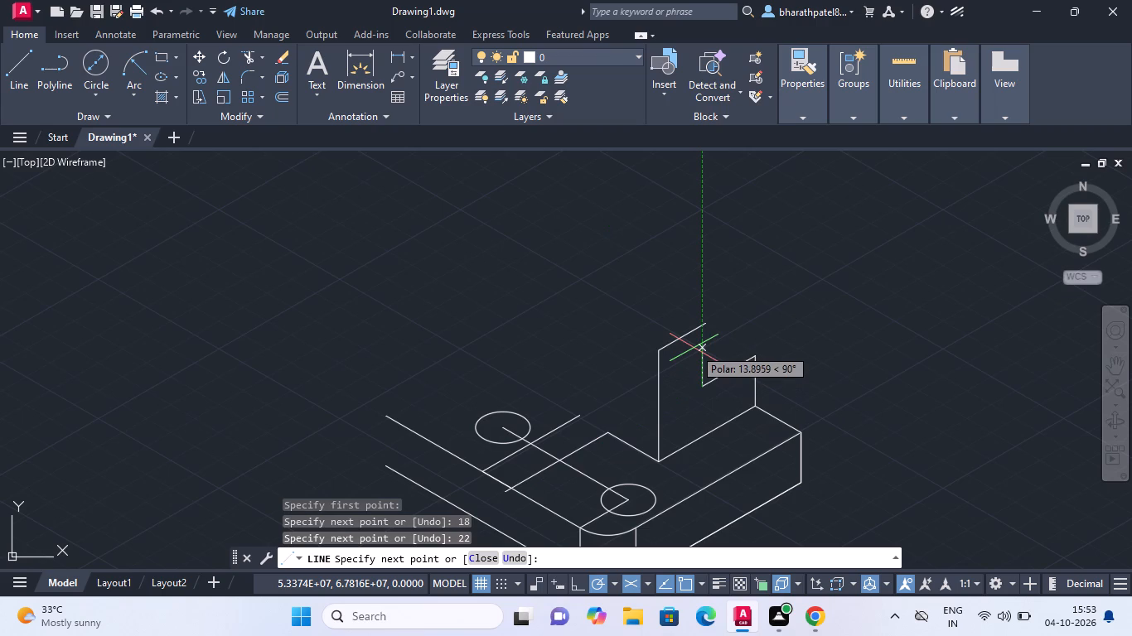
{"action": "key", "text": "Escape"}
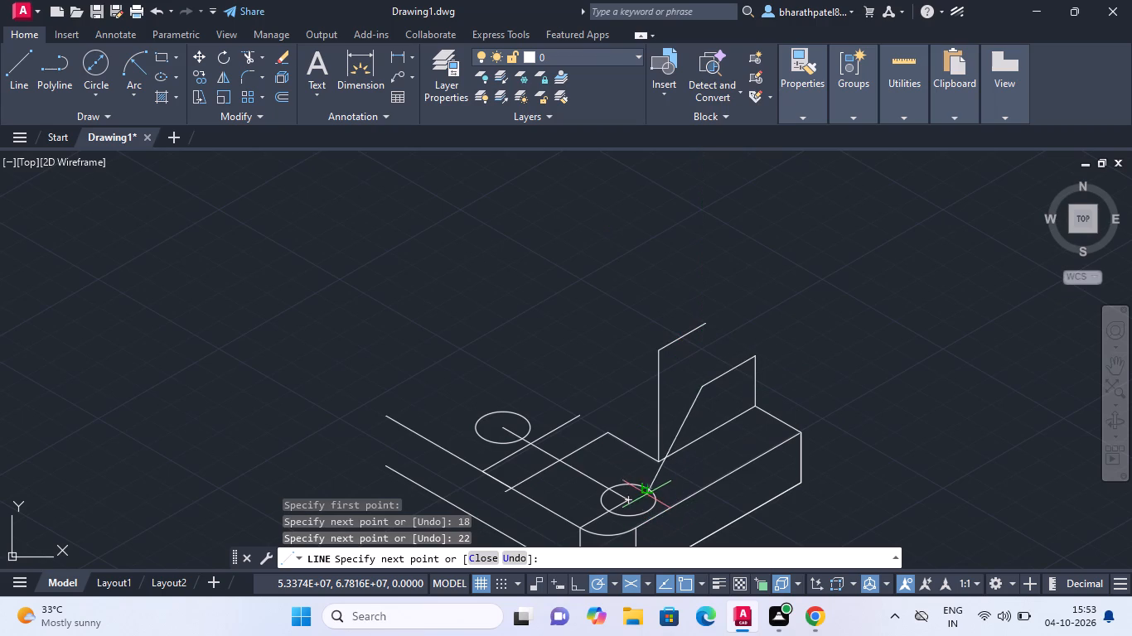
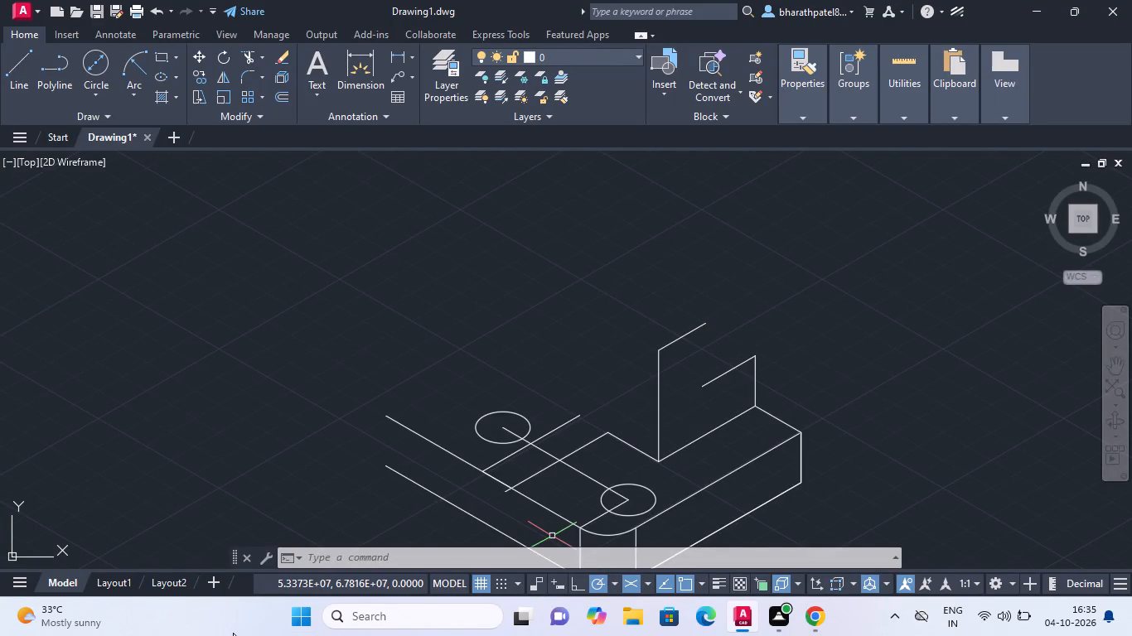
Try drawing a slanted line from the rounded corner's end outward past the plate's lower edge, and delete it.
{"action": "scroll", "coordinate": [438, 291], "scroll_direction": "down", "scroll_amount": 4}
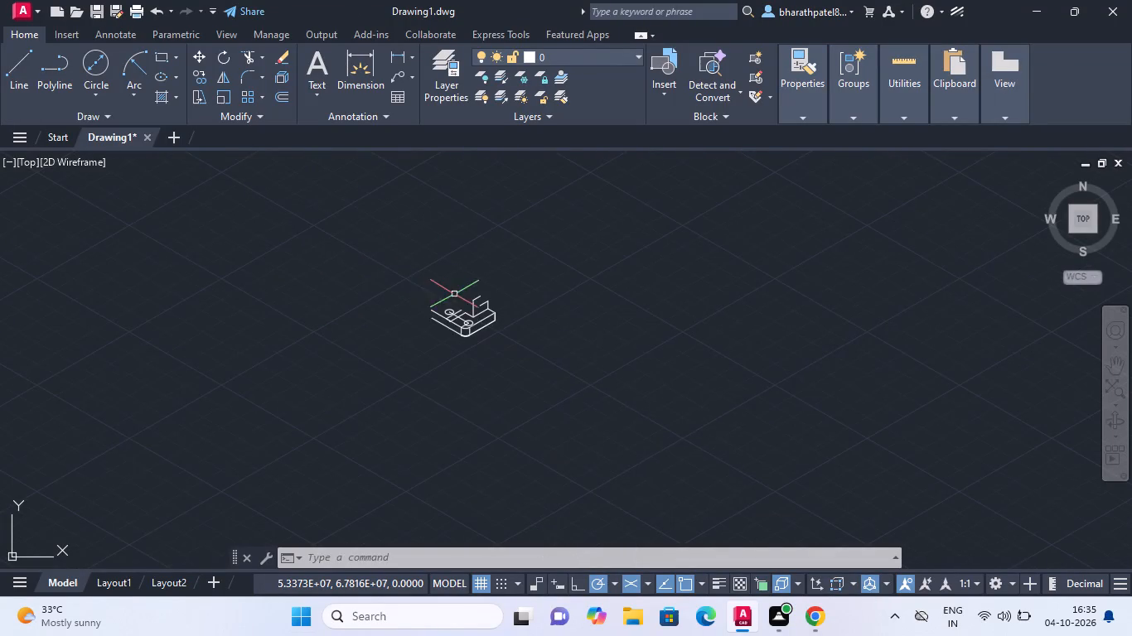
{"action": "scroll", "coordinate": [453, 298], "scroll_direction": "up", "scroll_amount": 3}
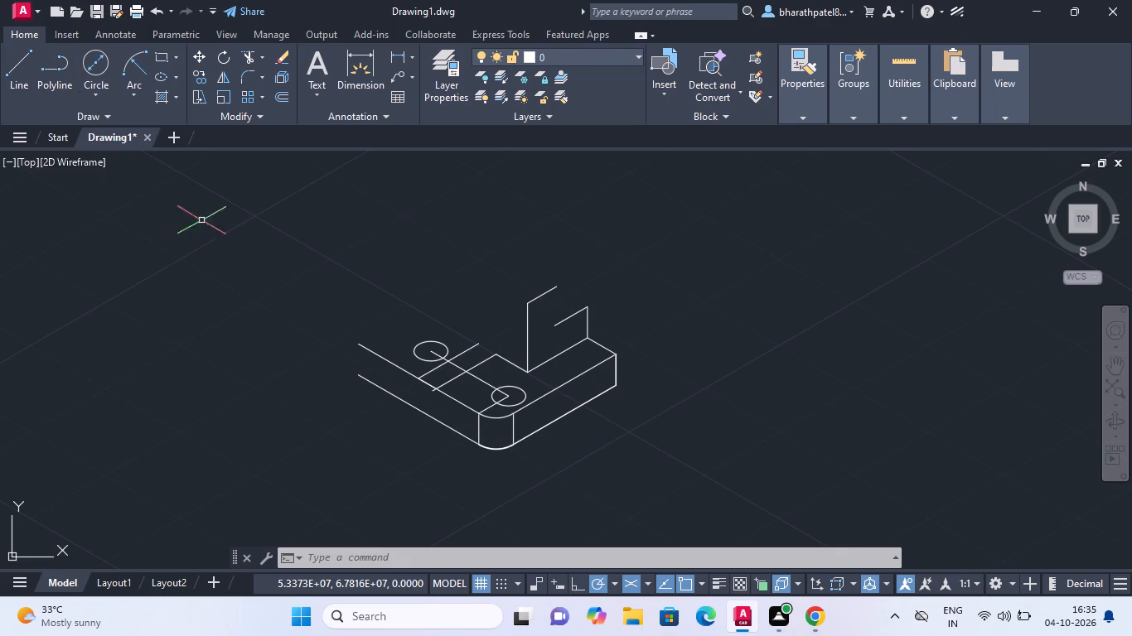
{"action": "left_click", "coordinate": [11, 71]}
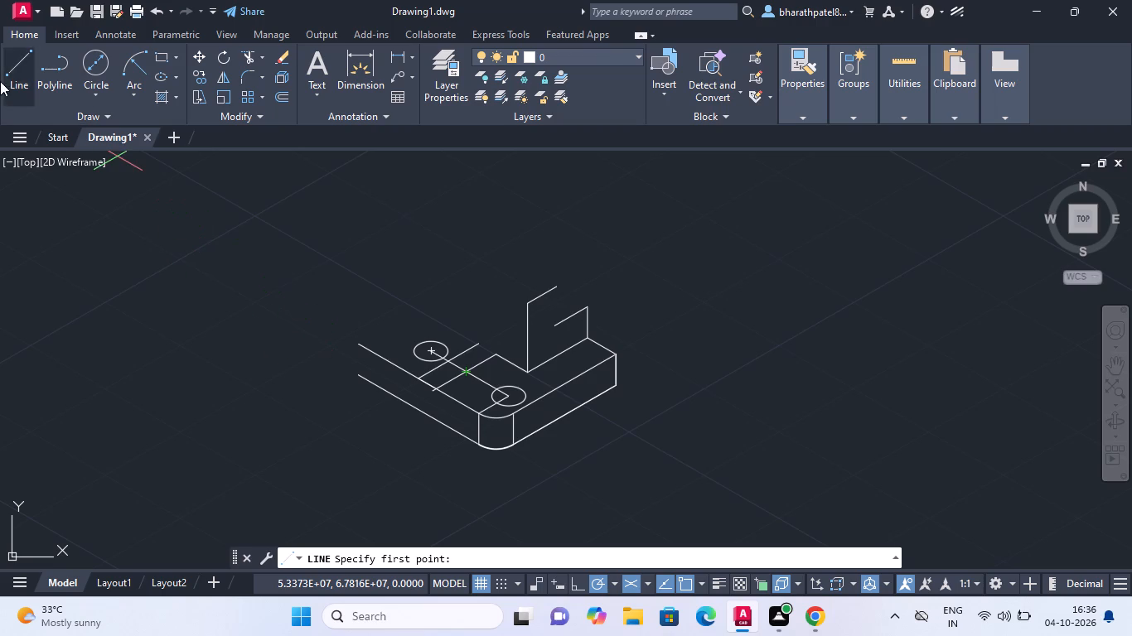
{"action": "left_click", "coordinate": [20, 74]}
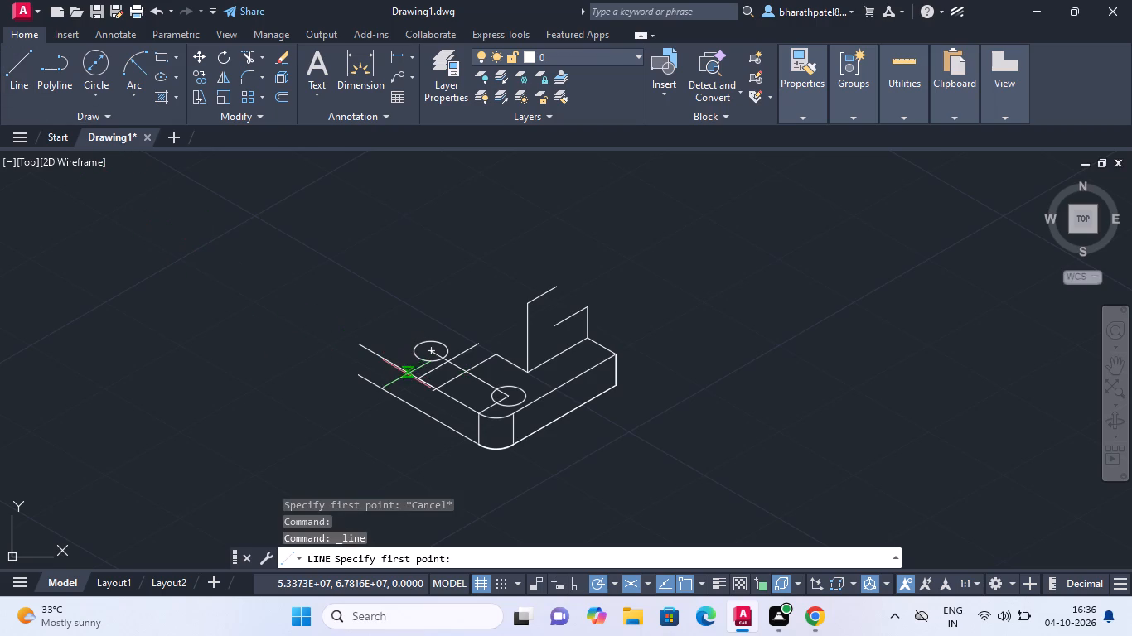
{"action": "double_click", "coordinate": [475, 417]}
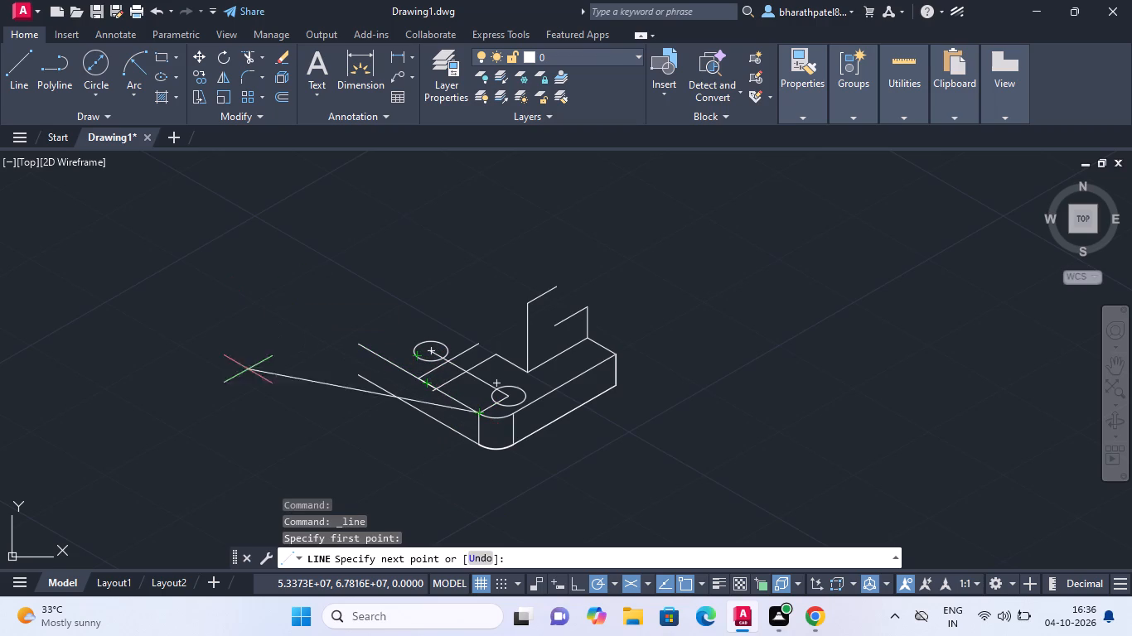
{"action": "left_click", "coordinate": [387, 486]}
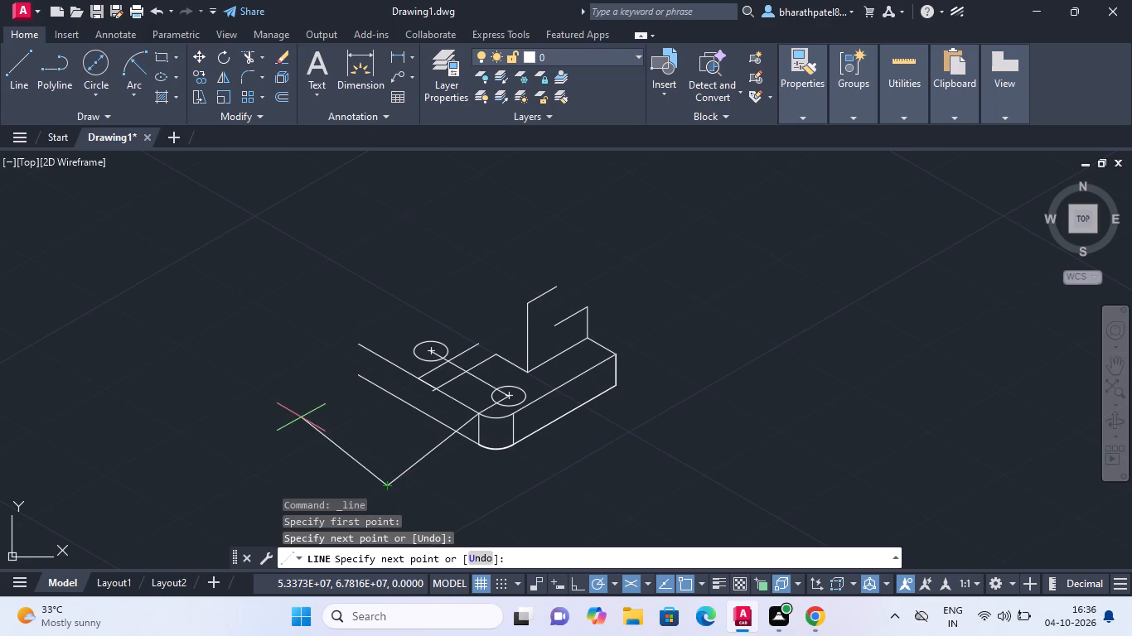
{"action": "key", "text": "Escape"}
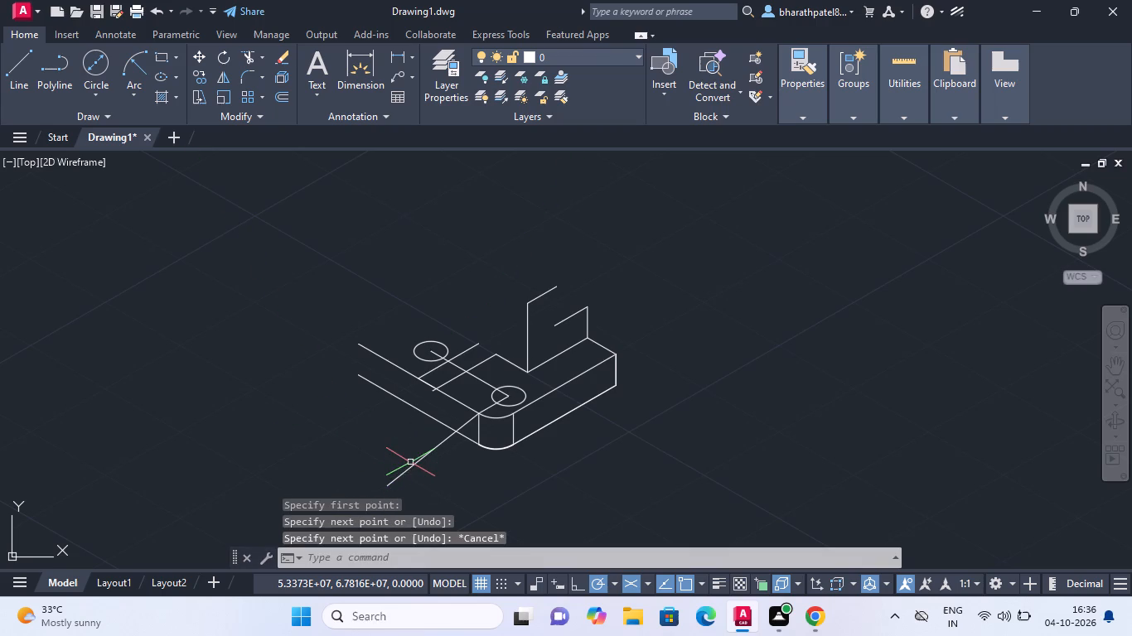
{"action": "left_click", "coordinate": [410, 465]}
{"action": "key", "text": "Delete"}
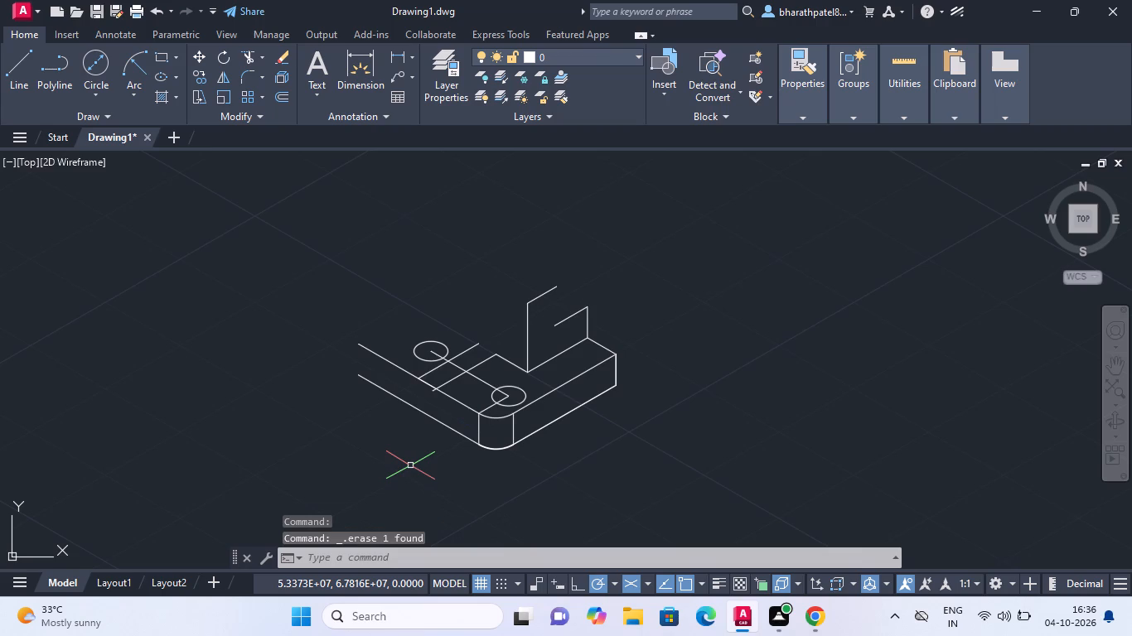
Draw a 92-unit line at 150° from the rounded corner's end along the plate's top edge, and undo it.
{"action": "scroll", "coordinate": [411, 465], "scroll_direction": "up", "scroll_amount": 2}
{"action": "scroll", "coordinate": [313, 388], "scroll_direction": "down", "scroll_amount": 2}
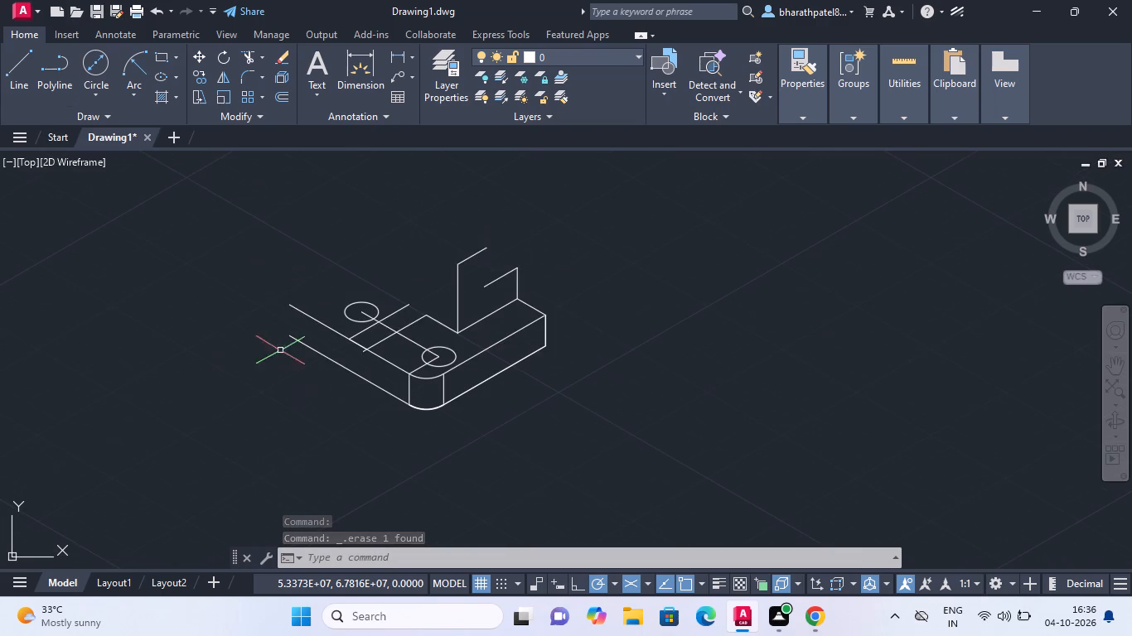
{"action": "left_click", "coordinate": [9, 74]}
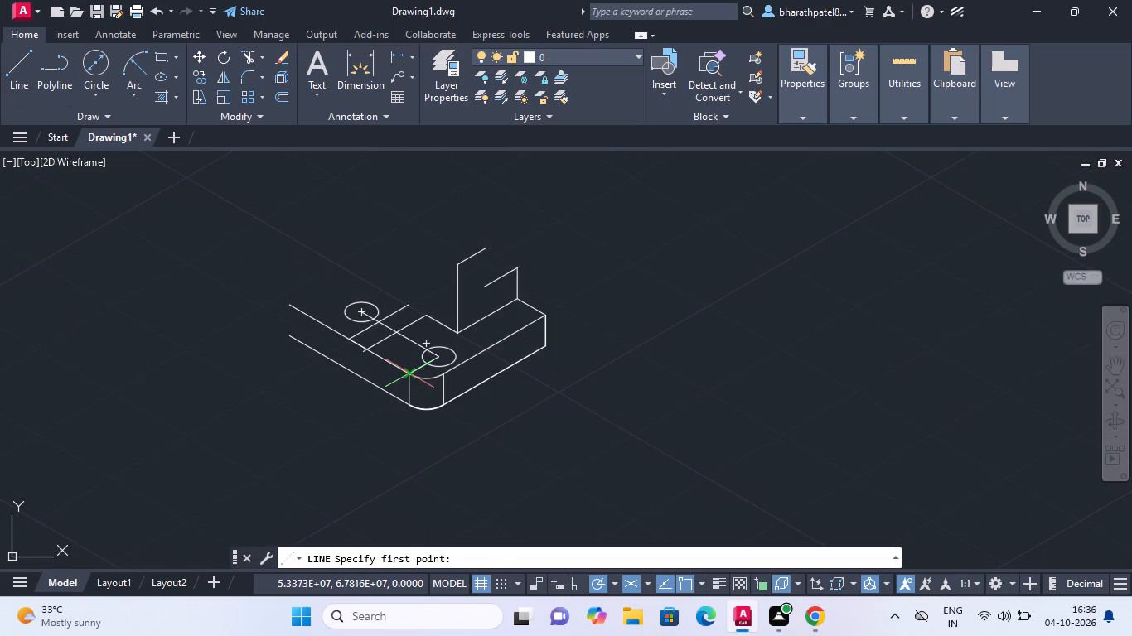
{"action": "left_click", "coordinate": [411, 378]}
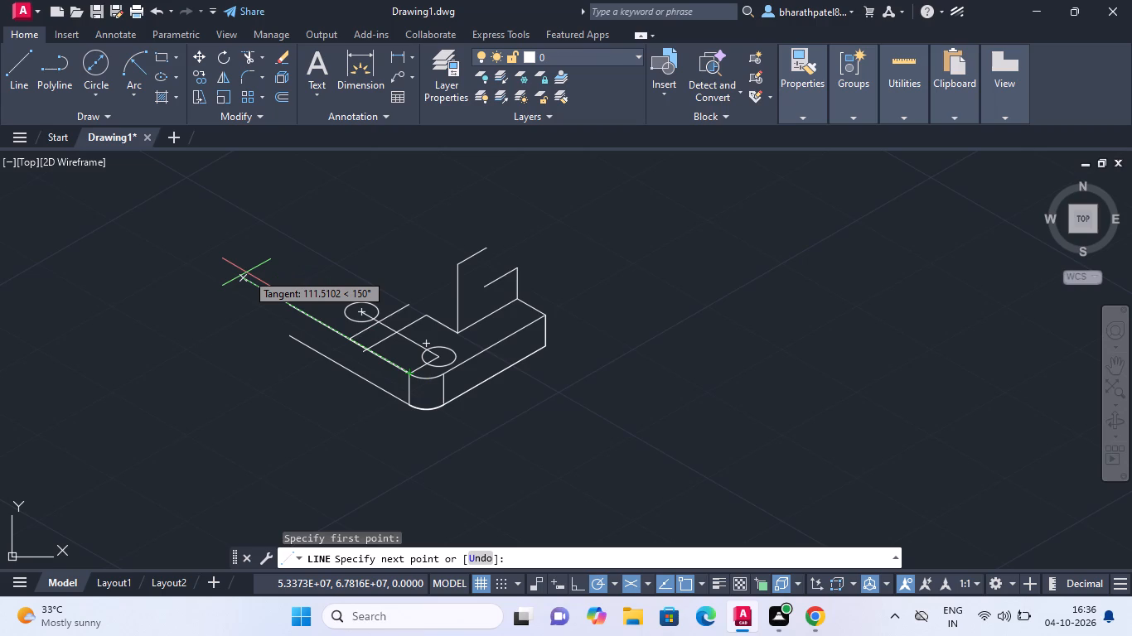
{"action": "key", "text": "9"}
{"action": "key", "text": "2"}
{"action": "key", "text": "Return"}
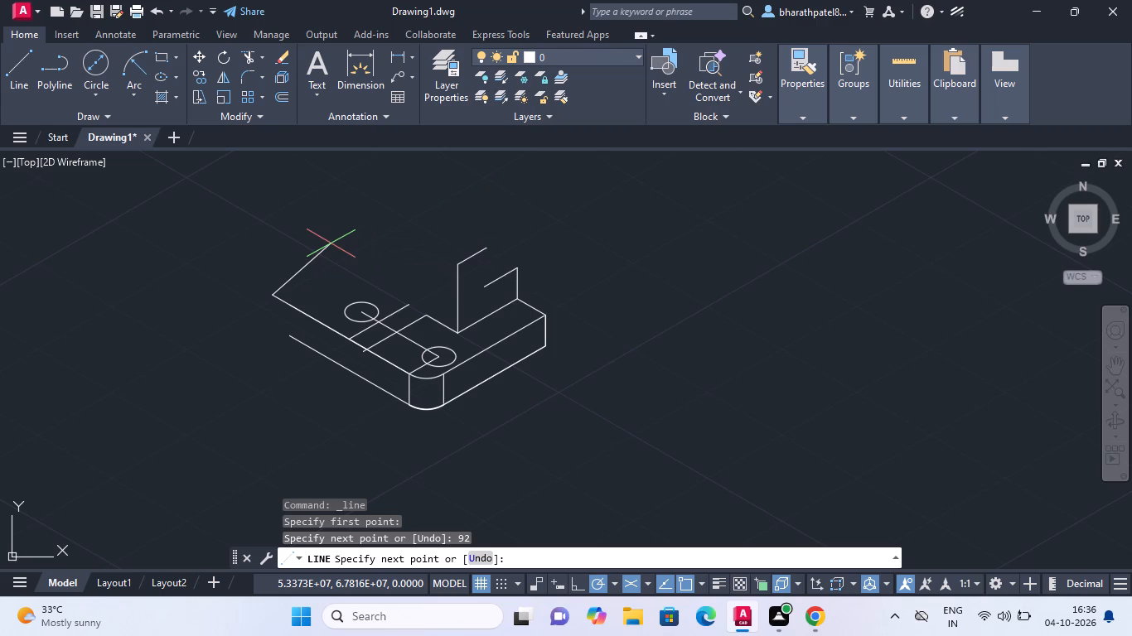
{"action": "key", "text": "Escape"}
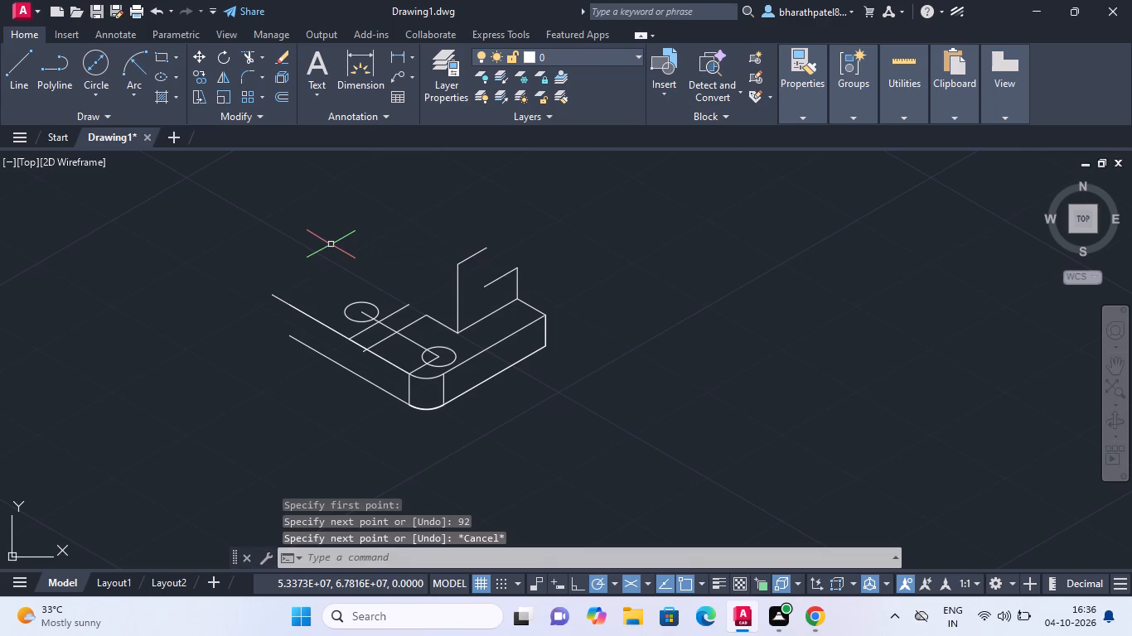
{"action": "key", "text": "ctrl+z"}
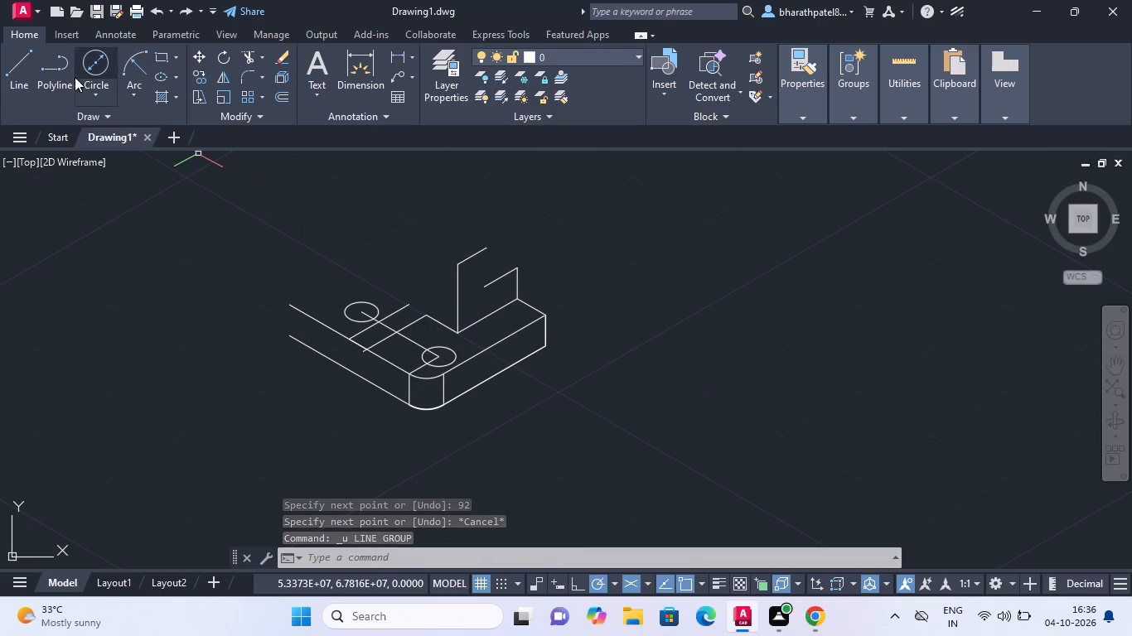
From a point on the top face's edge beyond the rounded corner, draw a 92-unit line at 150° and one about 77 units at 210°.
{"action": "left_click", "coordinate": [13, 70]}
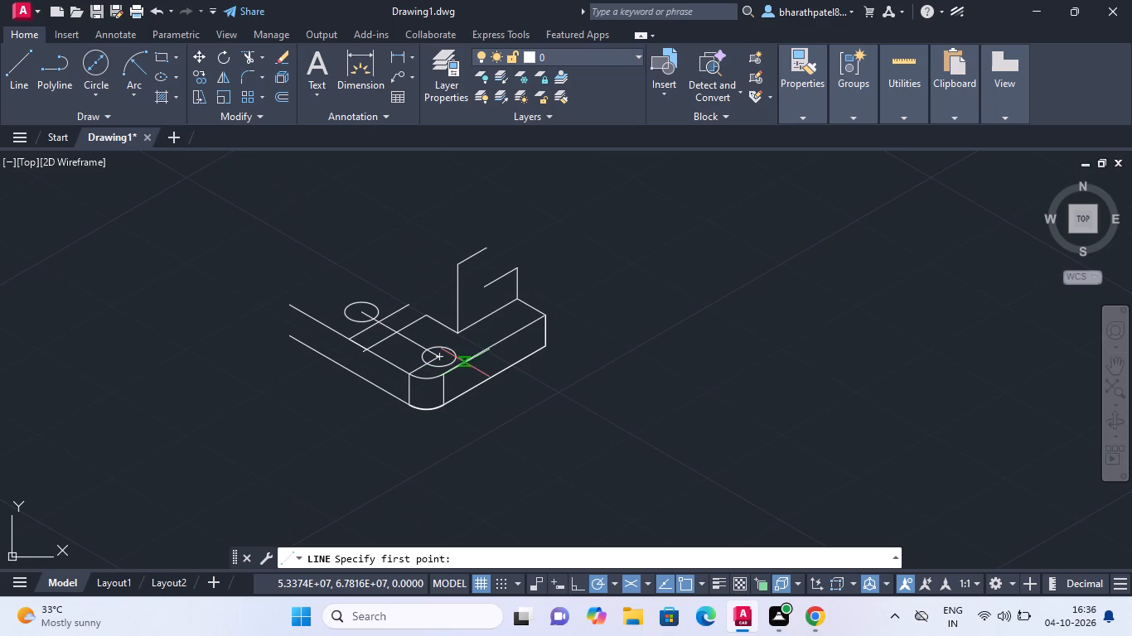
{"action": "left_click", "coordinate": [477, 354]}
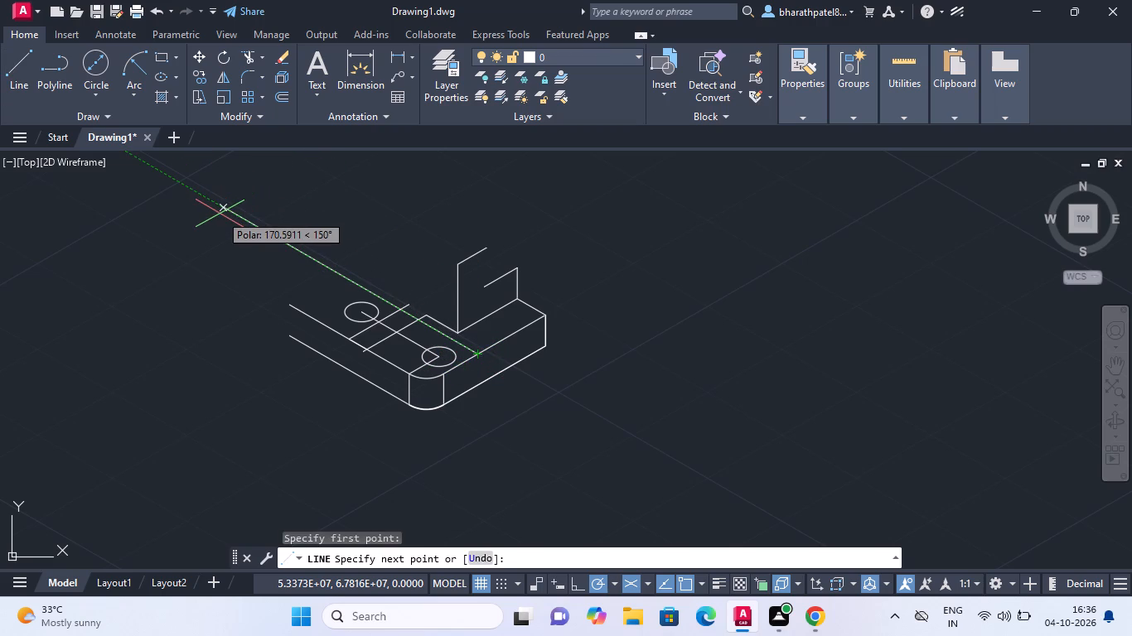
{"action": "key", "text": "9"}
{"action": "key", "text": "2"}
{"action": "key", "text": "Return"}
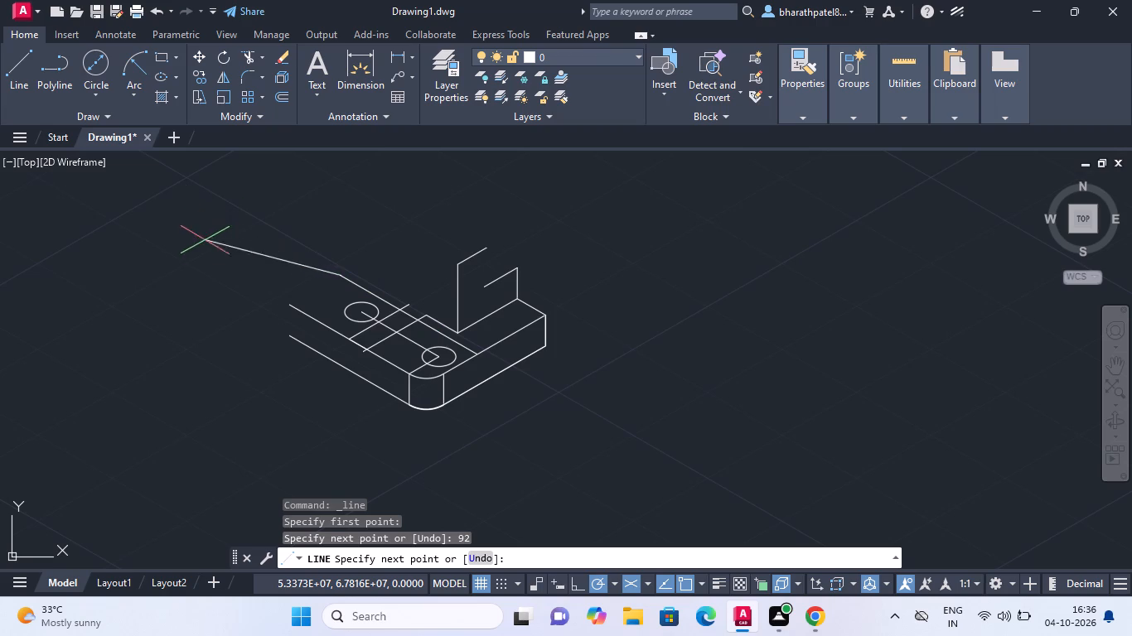
{"action": "left_click", "coordinate": [226, 342]}
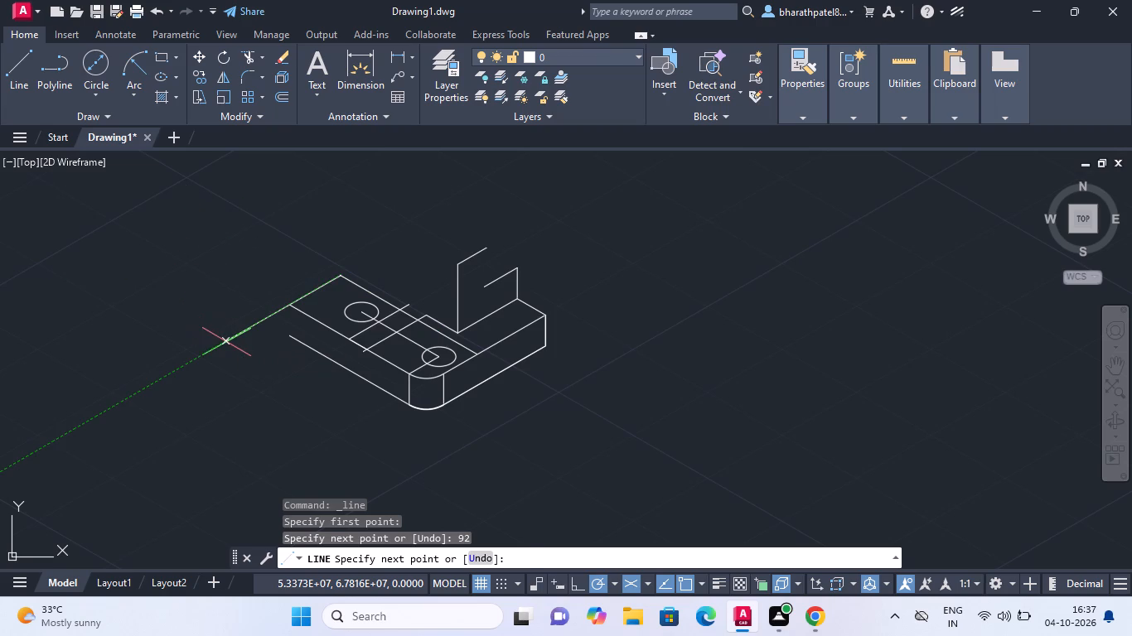
{"action": "key", "text": "Escape"}
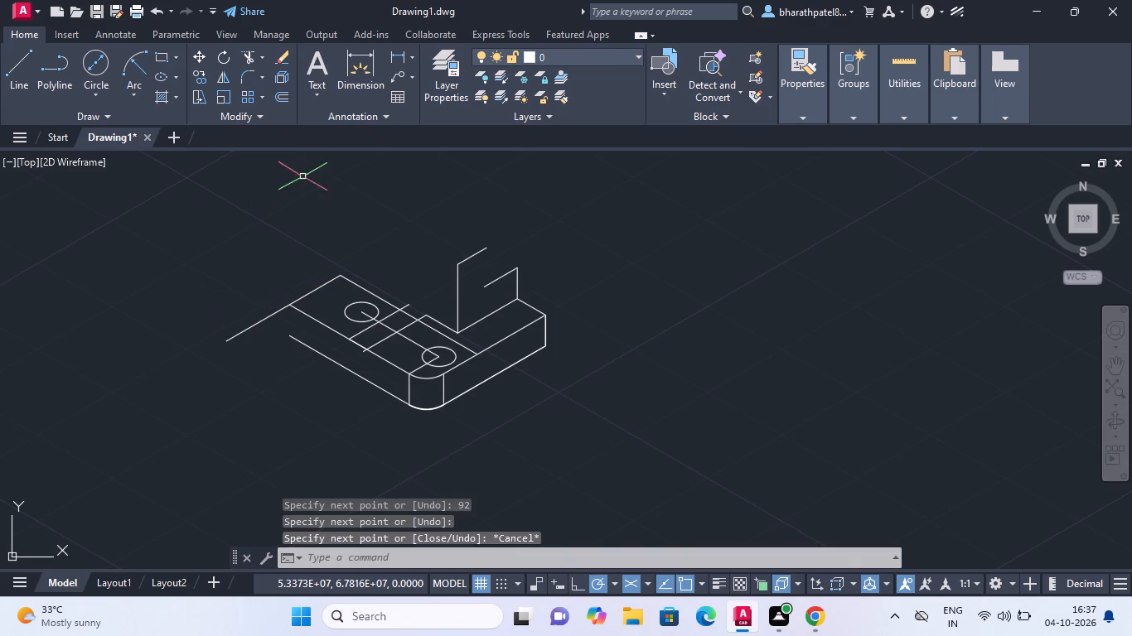
Trim the 77-unit line's overhang past the plate's top edge and remove all segments of the new 92-unit line.
{"action": "double_click", "coordinate": [250, 57]}
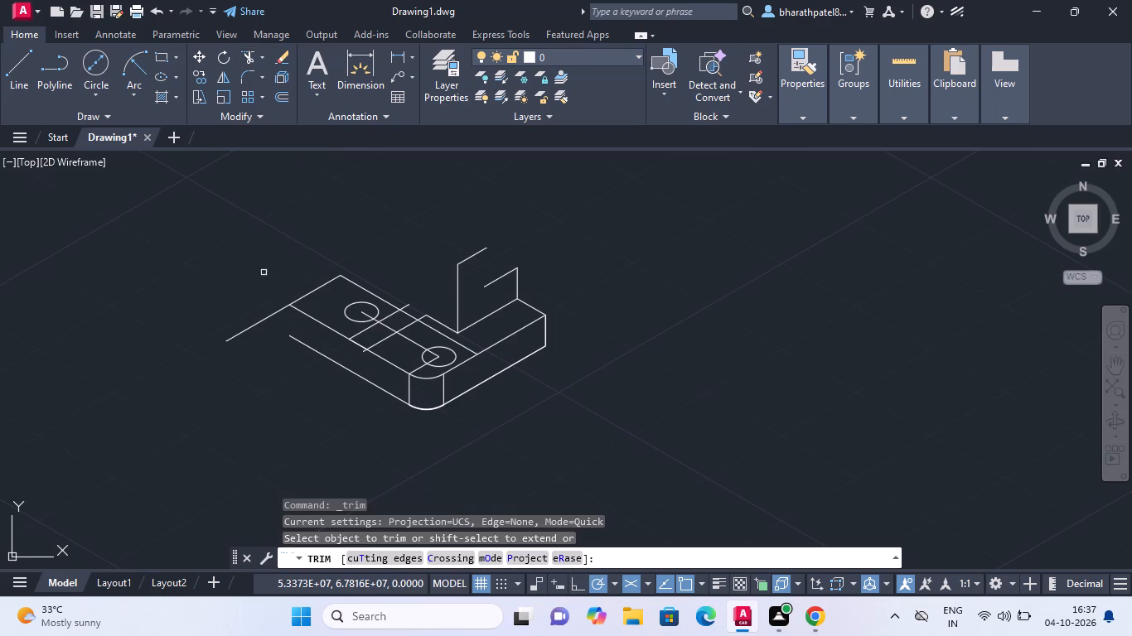
{"action": "left_click", "coordinate": [272, 317]}
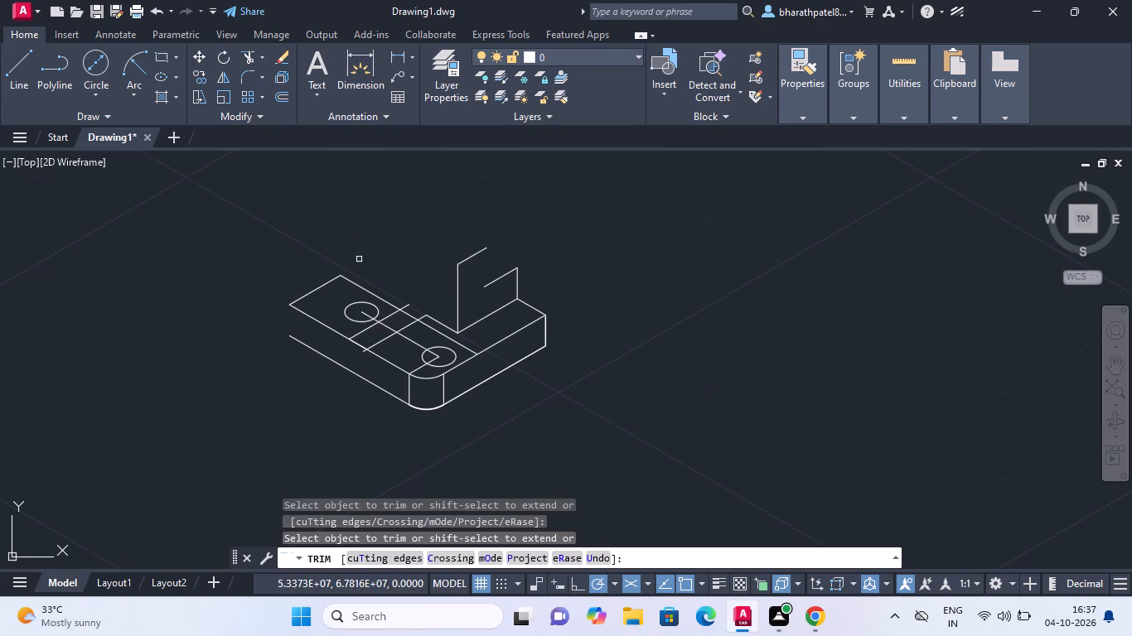
{"action": "left_click", "coordinate": [361, 284]}
{"action": "left_click", "coordinate": [410, 313]}
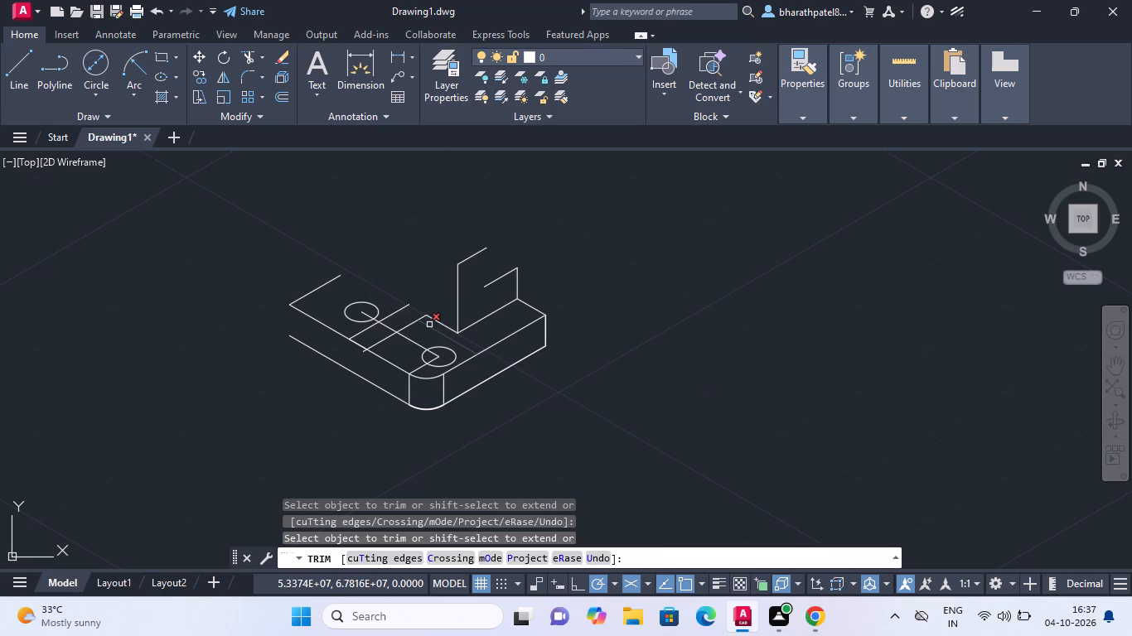
{"action": "left_click", "coordinate": [428, 325]}
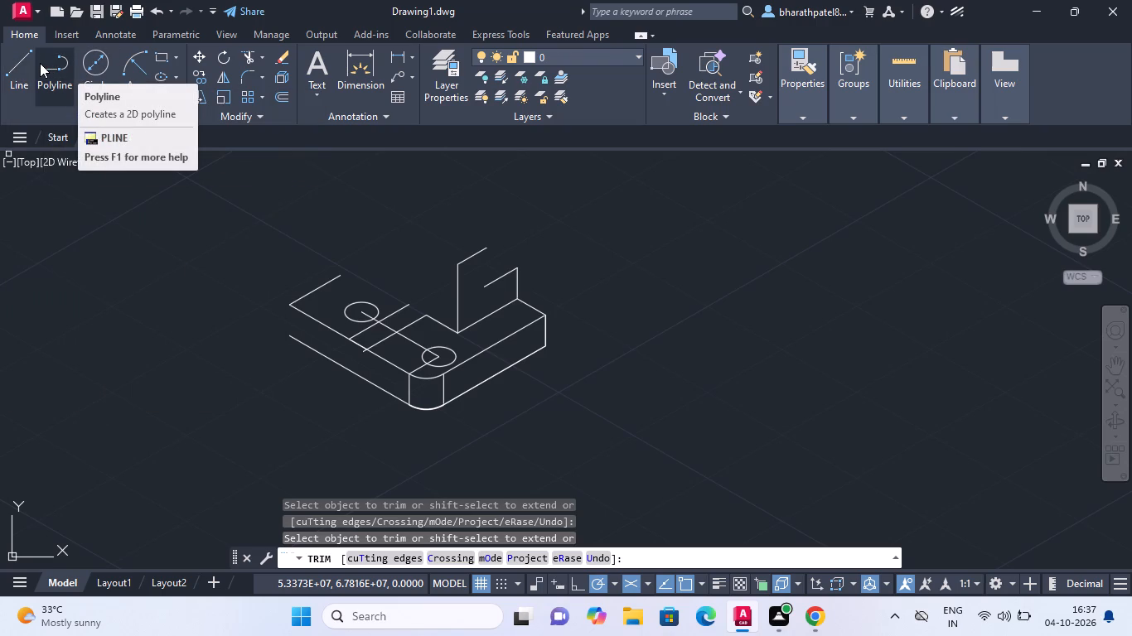
From the top of the upright's short vertical edge, draw a 22-unit line at 210° and a vertical line rising past the upright's top.
{"action": "left_click", "coordinate": [24, 61]}
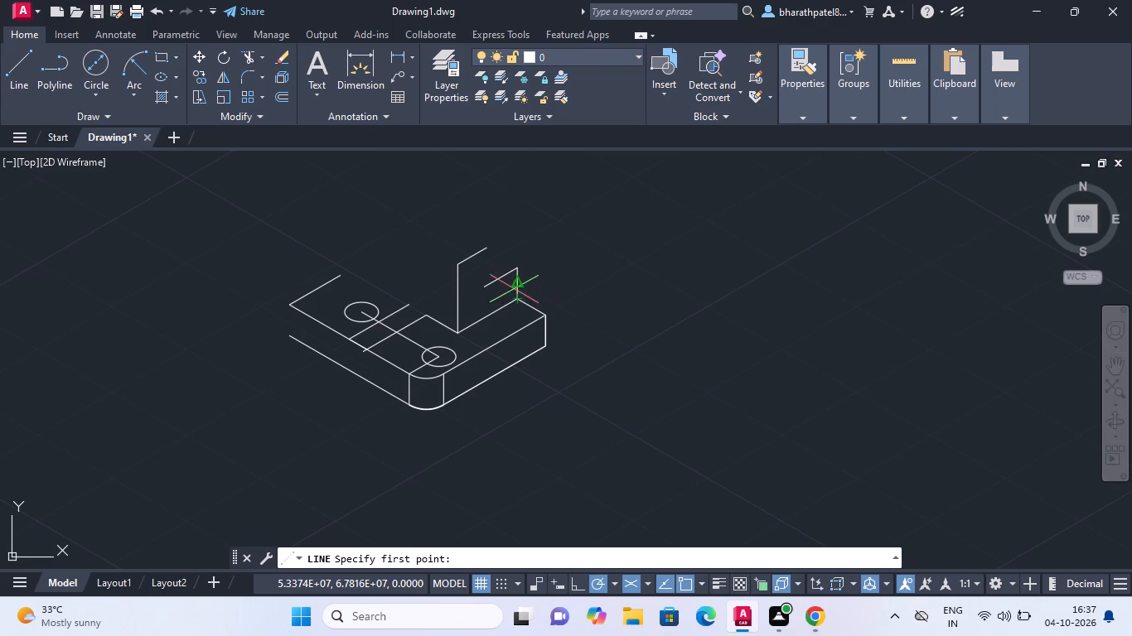
{"action": "scroll", "coordinate": [514, 287], "scroll_direction": "up", "scroll_amount": 2}
{"action": "left_click", "coordinate": [515, 239]}
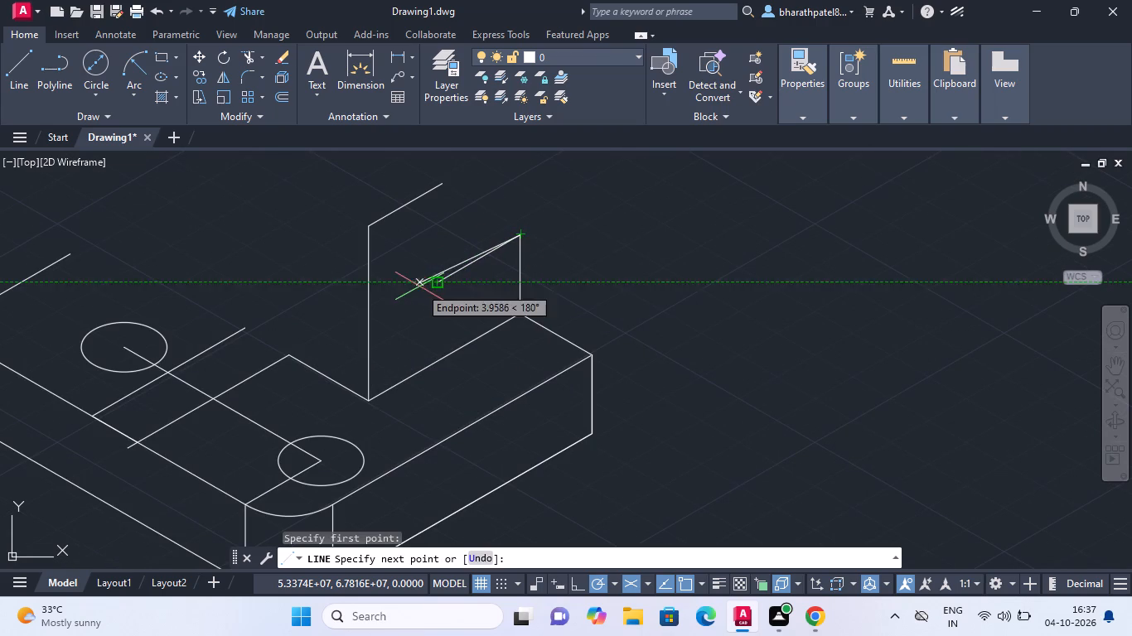
{"action": "type", "text": "22"}
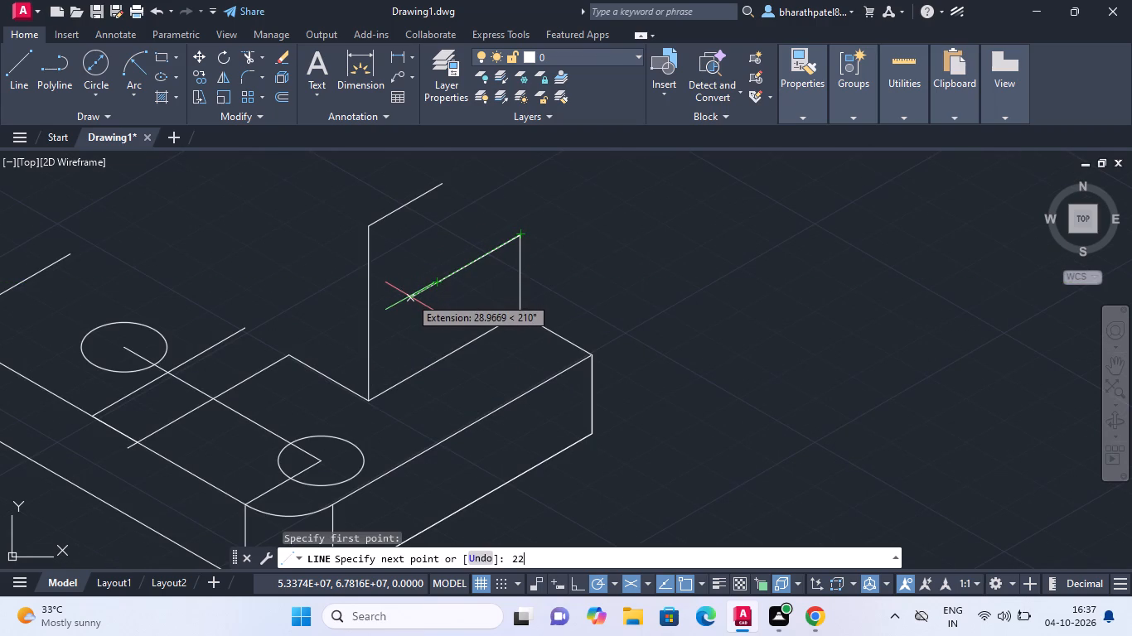
{"action": "key", "text": "Return"}
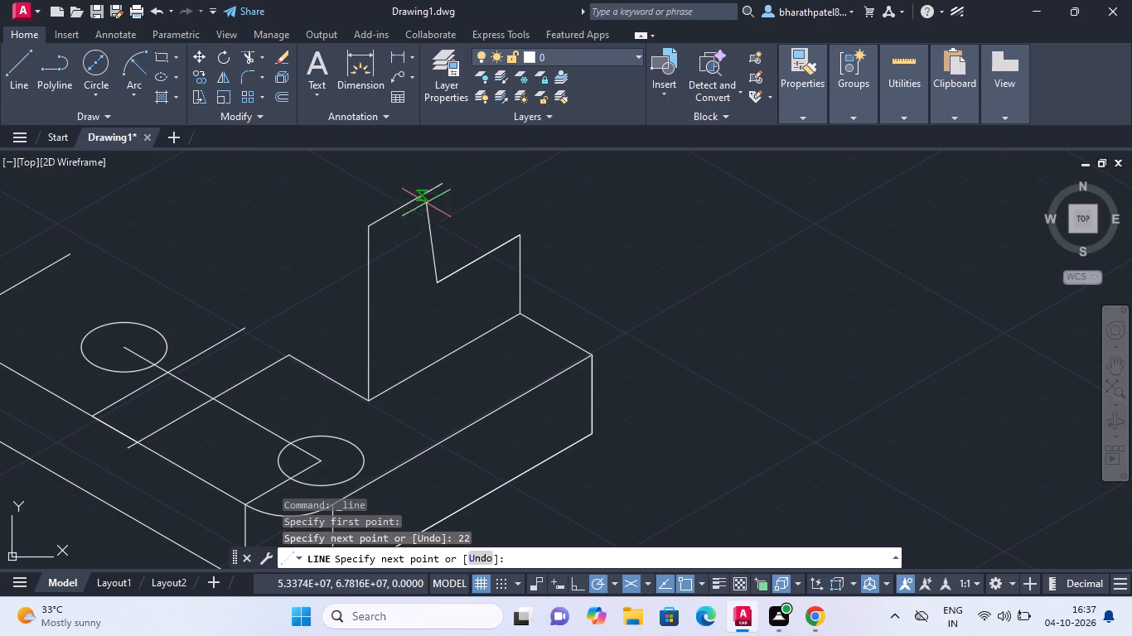
{"action": "scroll", "coordinate": [425, 217], "scroll_direction": "down", "scroll_amount": 3}
{"action": "scroll", "coordinate": [421, 205], "scroll_direction": "up", "scroll_amount": 3}
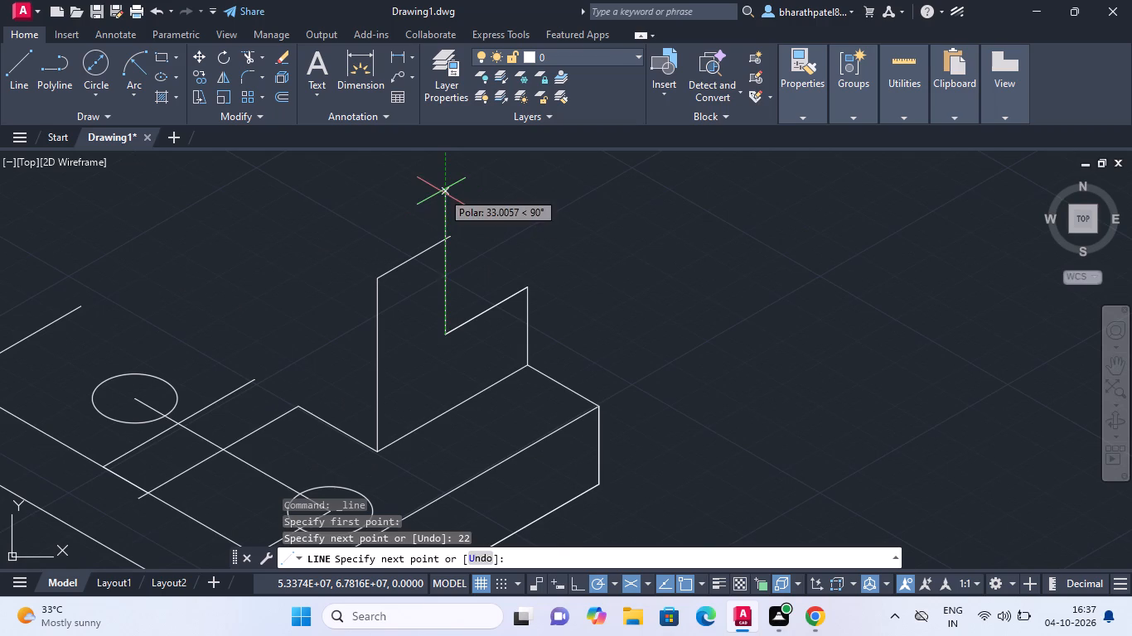
{"action": "scroll", "coordinate": [441, 191], "scroll_direction": "down", "scroll_amount": 5}
{"action": "scroll", "coordinate": [439, 267], "scroll_direction": "down", "scroll_amount": 2}
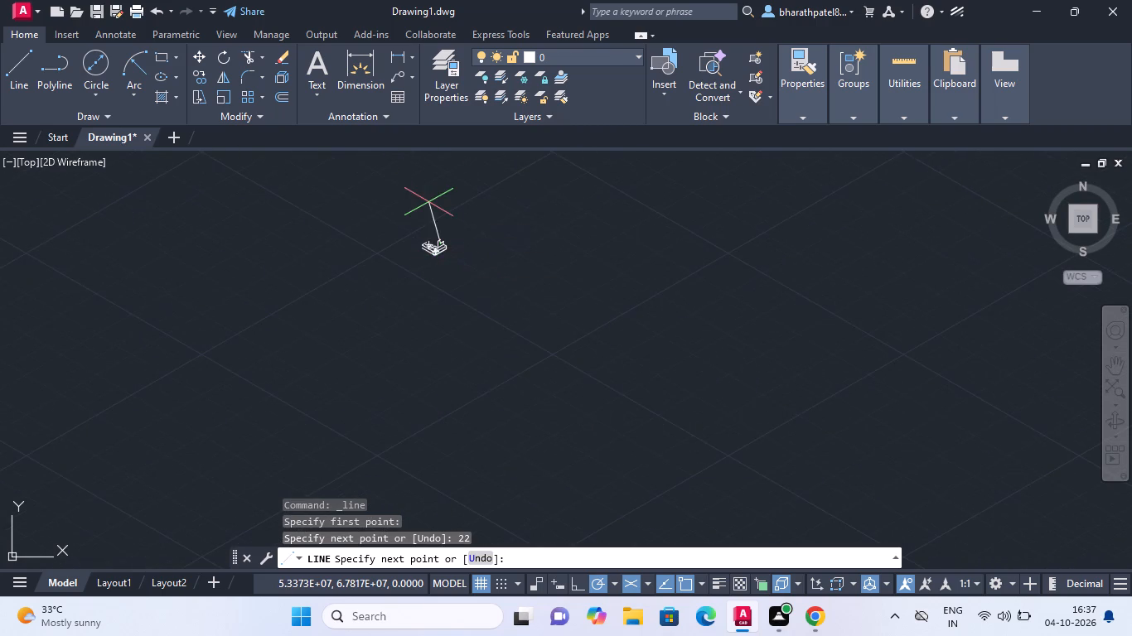
{"action": "scroll", "coordinate": [428, 201], "scroll_direction": "up", "scroll_amount": 4}
{"action": "scroll", "coordinate": [495, 441], "scroll_direction": "up", "scroll_amount": 1}
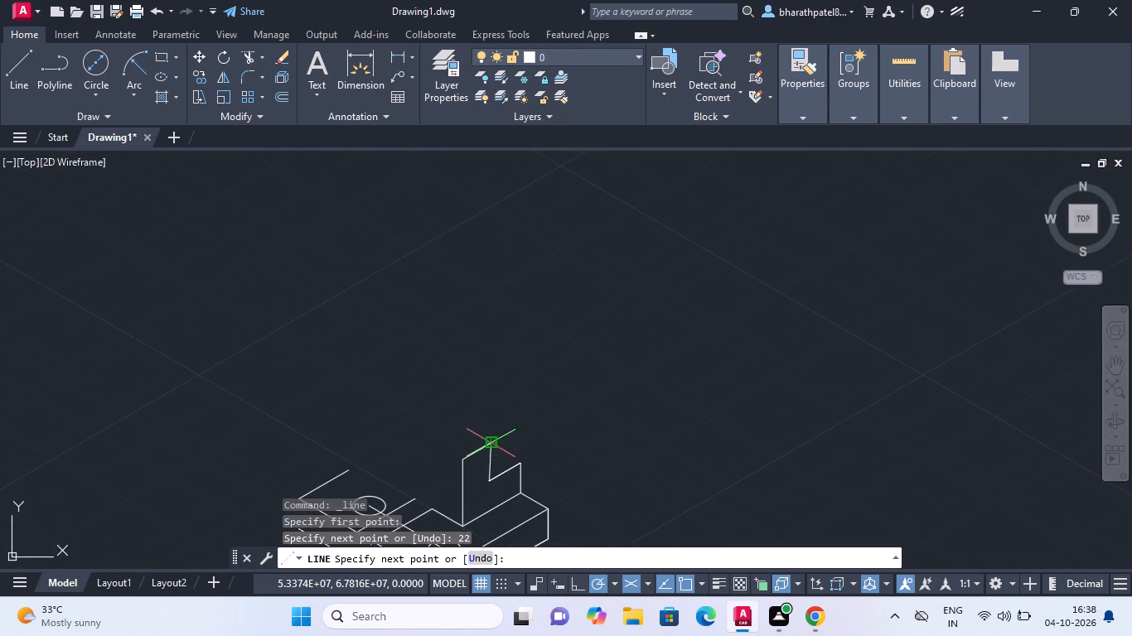
{"action": "scroll", "coordinate": [474, 380], "scroll_direction": "down", "scroll_amount": 2}
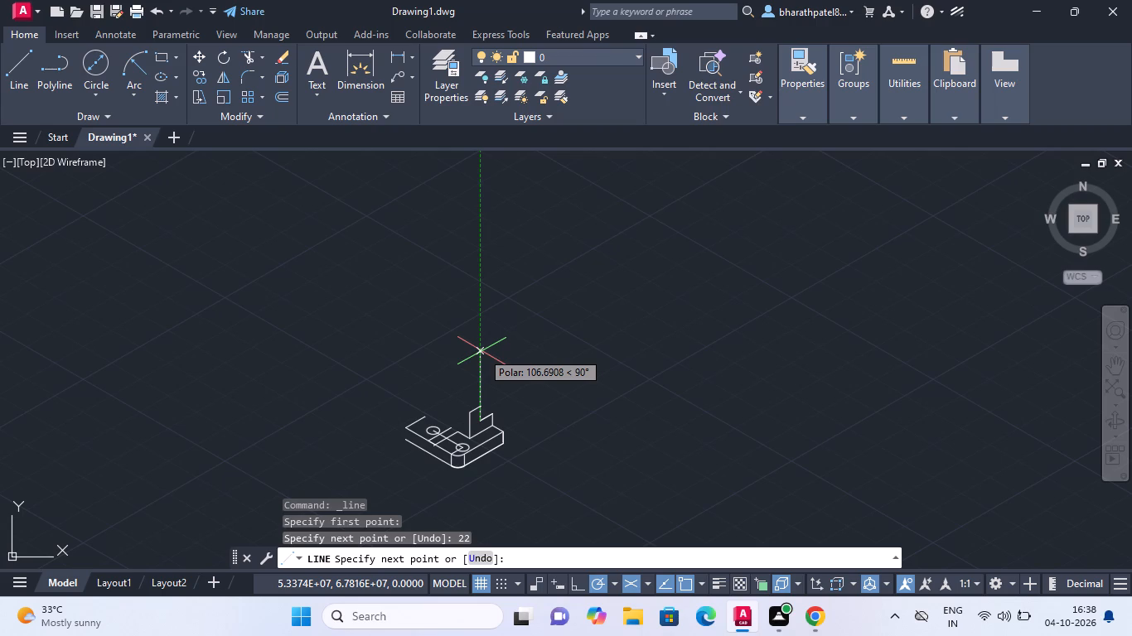
{"action": "scroll", "coordinate": [477, 394], "scroll_direction": "up", "scroll_amount": 4}
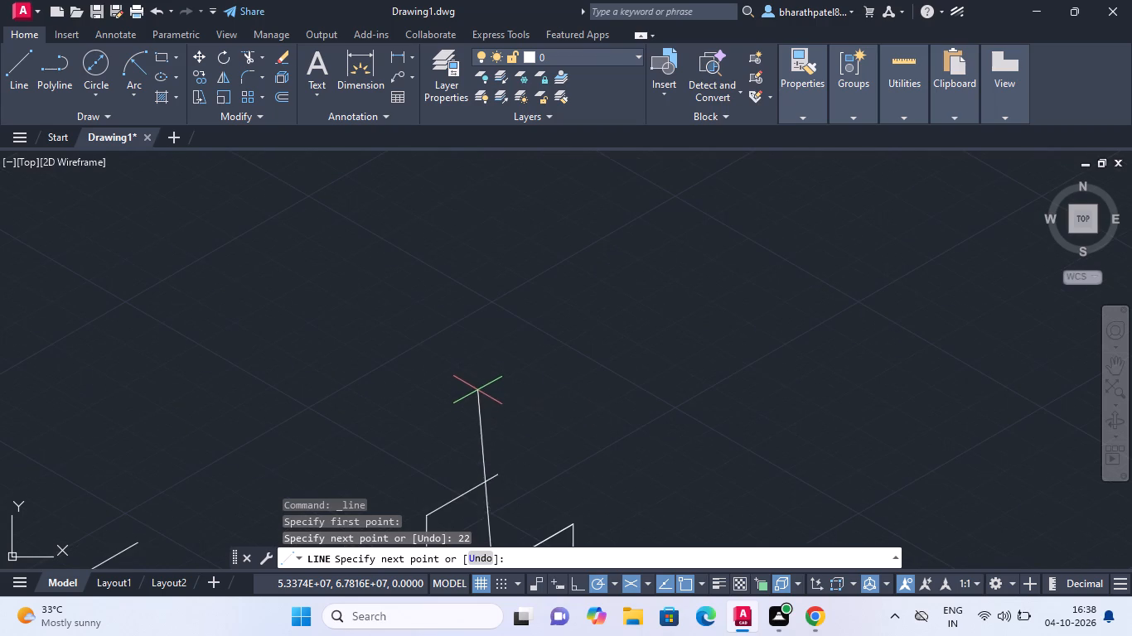
{"action": "left_click", "coordinate": [491, 301]}
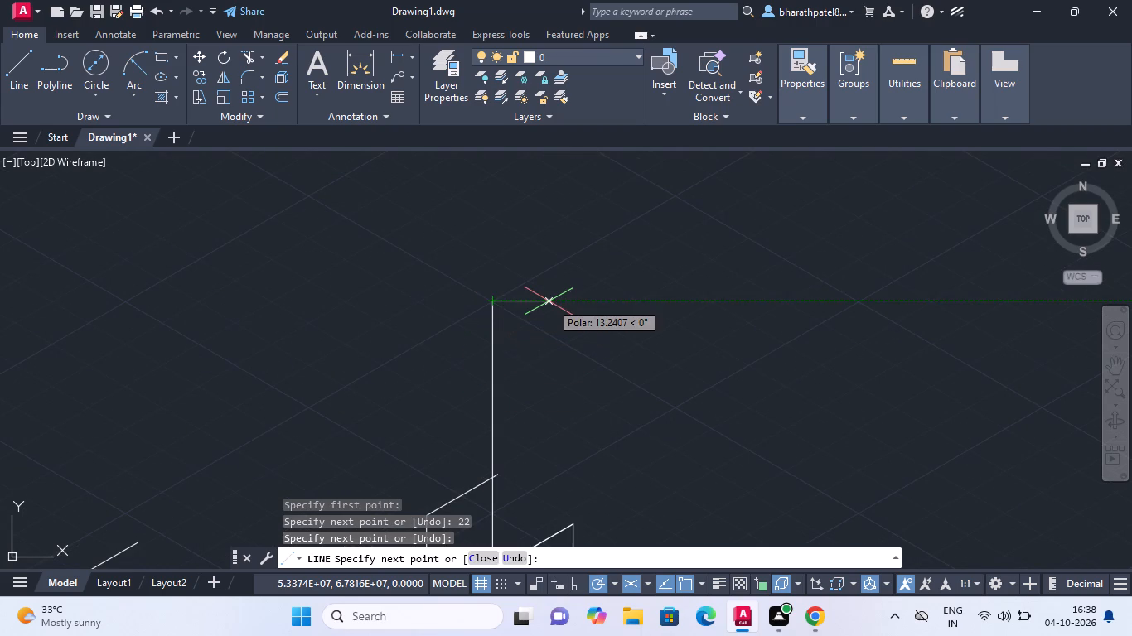
{"action": "key", "text": "Escape"}
Draw a 140-unit vertical line upward from the bottom of the plate's rightmost vertical edge.
{"action": "scroll", "coordinate": [545, 301], "scroll_direction": "down", "scroll_amount": 2}
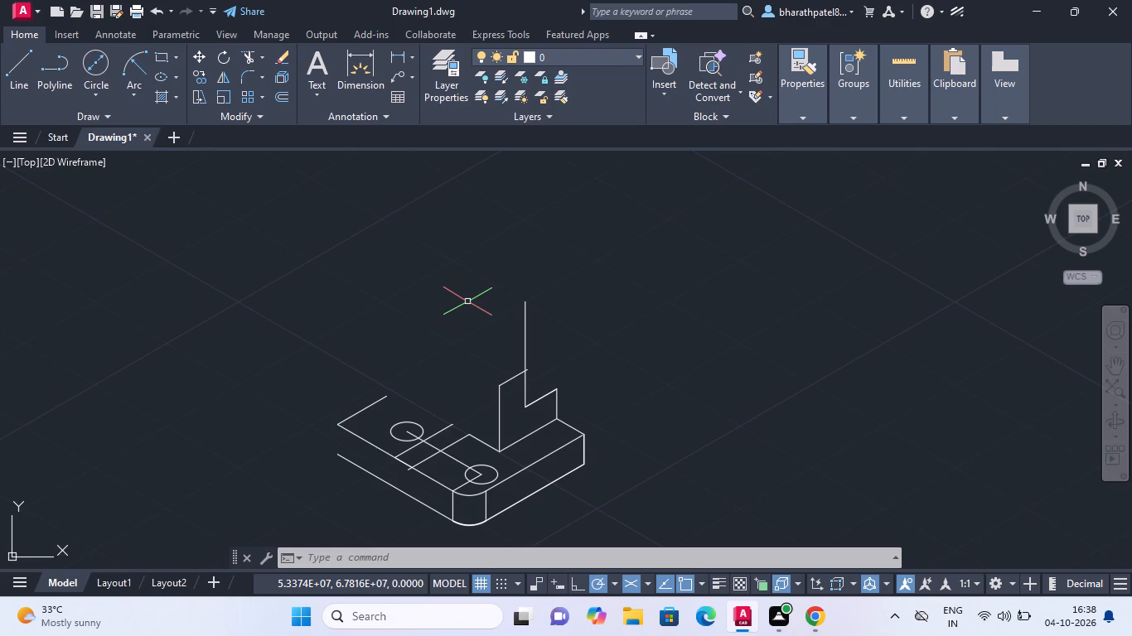
{"action": "left_click", "coordinate": [17, 65]}
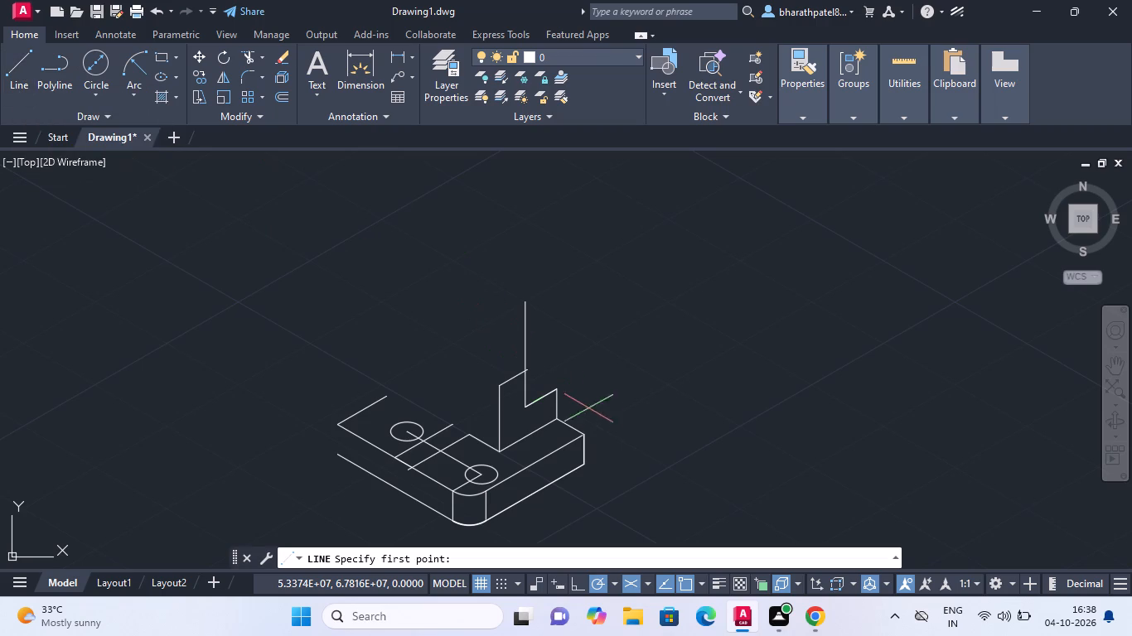
{"action": "scroll", "coordinate": [565, 413], "scroll_direction": "up", "scroll_amount": 3}
{"action": "scroll", "coordinate": [589, 465], "scroll_direction": "down", "scroll_amount": 5}
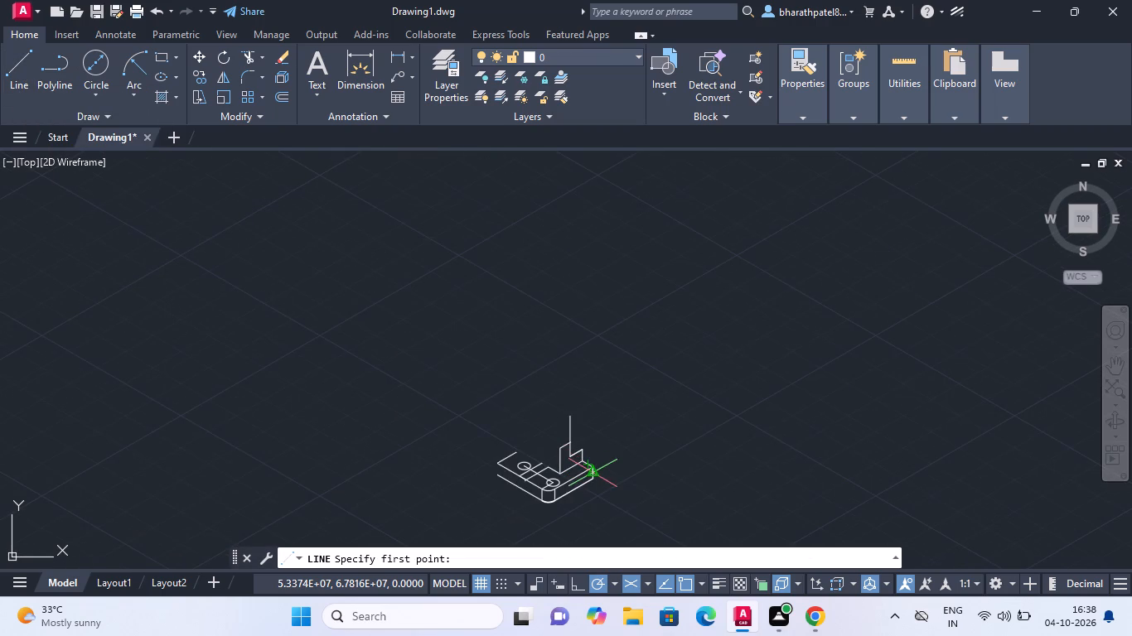
{"action": "scroll", "coordinate": [599, 487], "scroll_direction": "up", "scroll_amount": 4}
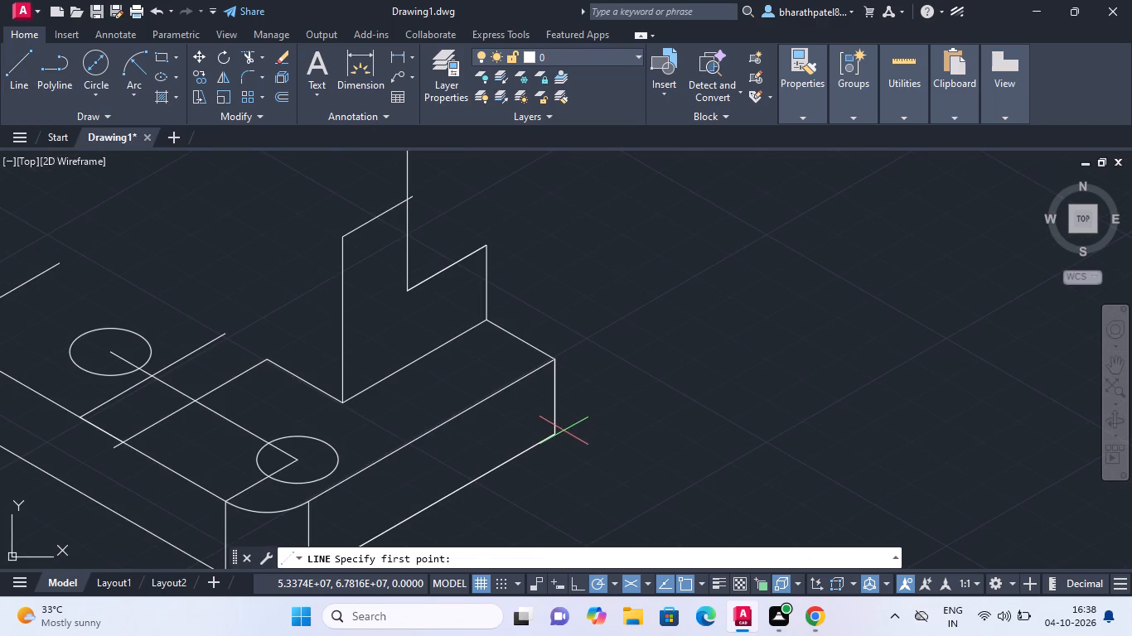
{"action": "left_click", "coordinate": [553, 433]}
{"action": "scroll", "coordinate": [553, 435], "scroll_direction": "down", "scroll_amount": 4}
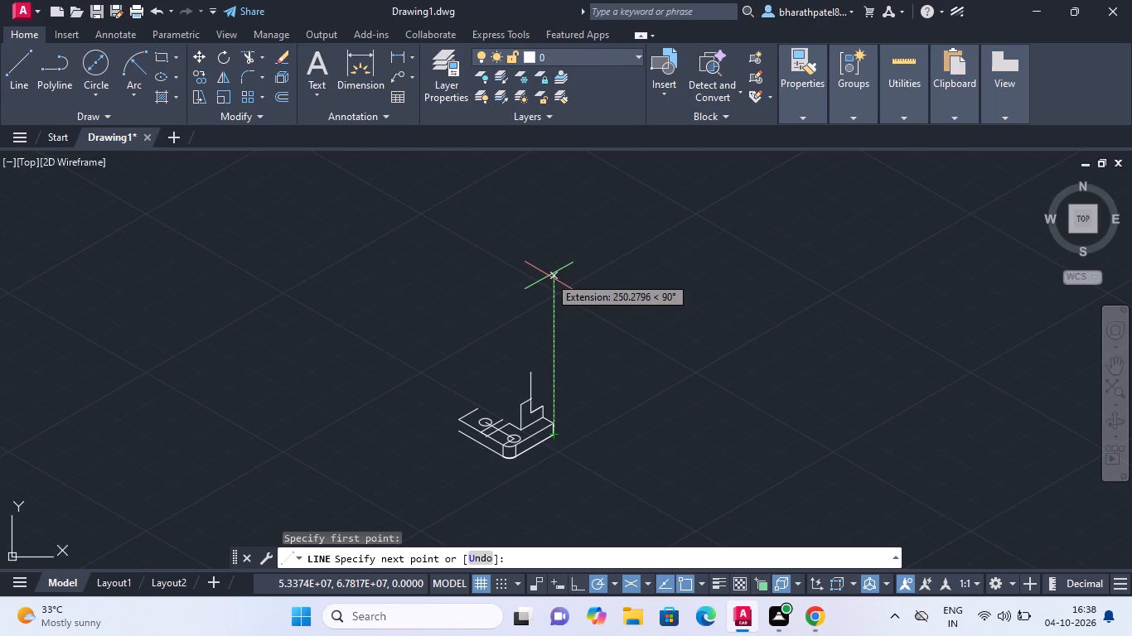
{"action": "key", "text": "1"}
{"action": "type", "text": "40"}
{"action": "key", "text": "Return"}
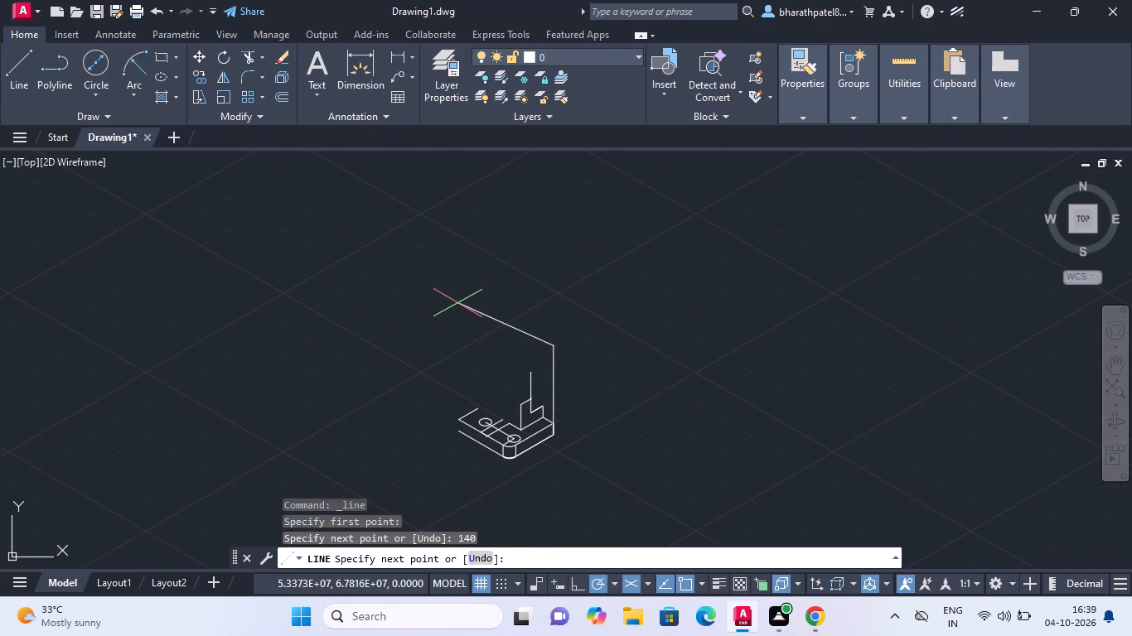
{"action": "key", "text": "Escape"}
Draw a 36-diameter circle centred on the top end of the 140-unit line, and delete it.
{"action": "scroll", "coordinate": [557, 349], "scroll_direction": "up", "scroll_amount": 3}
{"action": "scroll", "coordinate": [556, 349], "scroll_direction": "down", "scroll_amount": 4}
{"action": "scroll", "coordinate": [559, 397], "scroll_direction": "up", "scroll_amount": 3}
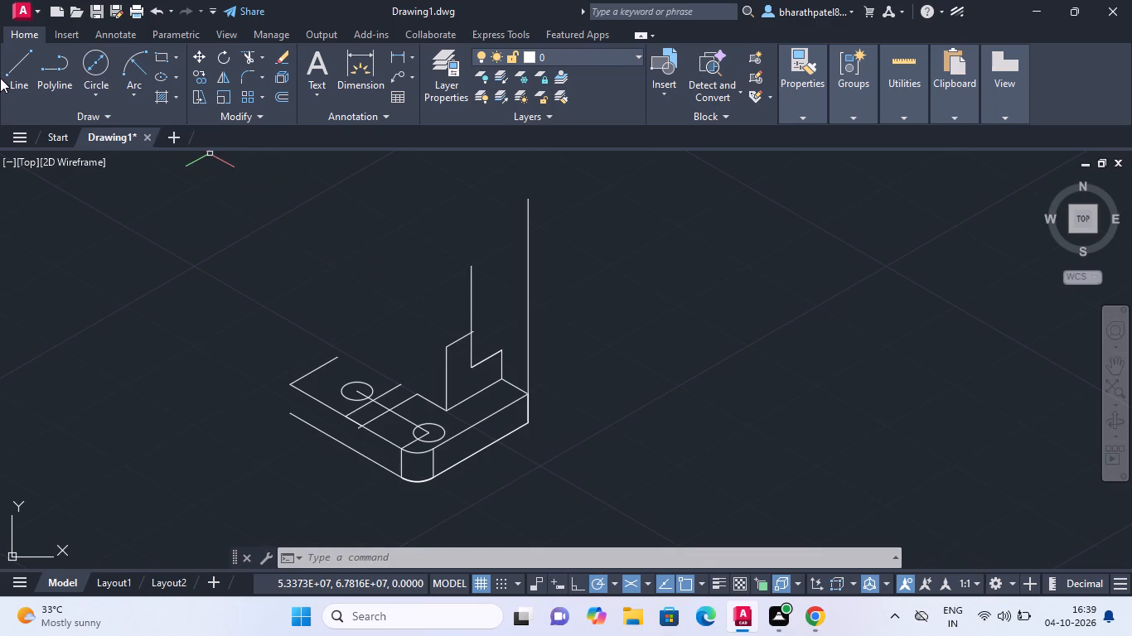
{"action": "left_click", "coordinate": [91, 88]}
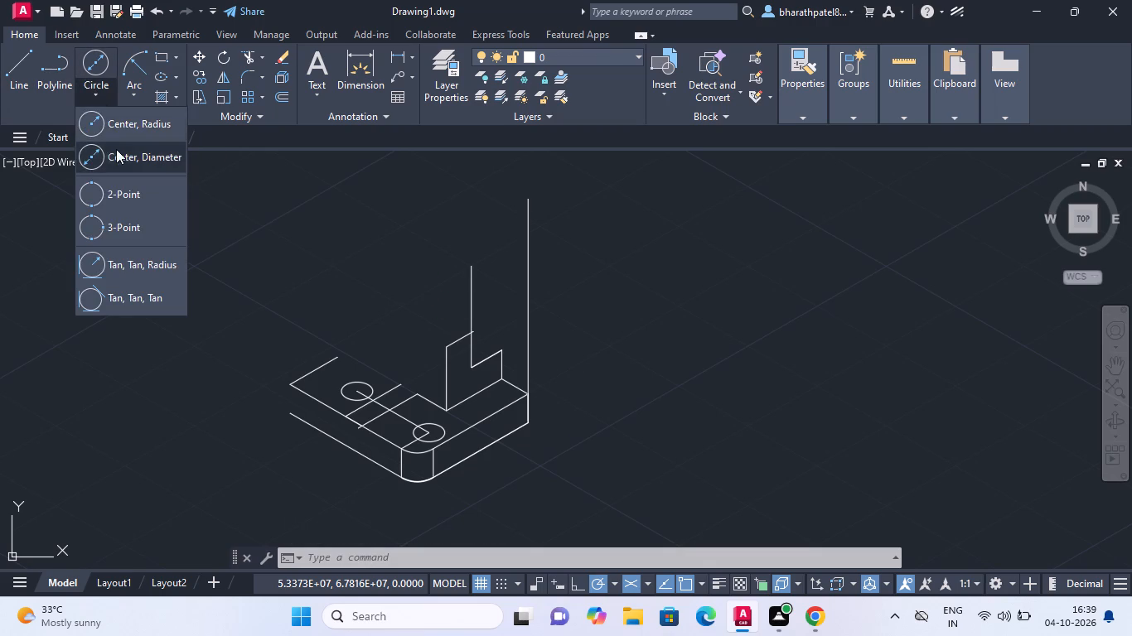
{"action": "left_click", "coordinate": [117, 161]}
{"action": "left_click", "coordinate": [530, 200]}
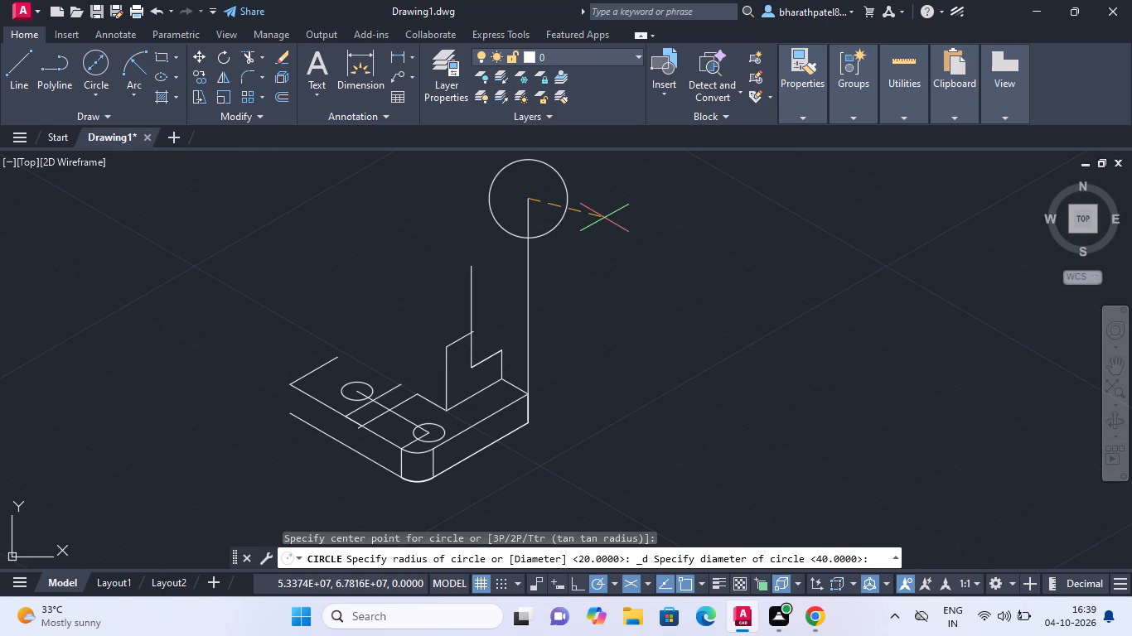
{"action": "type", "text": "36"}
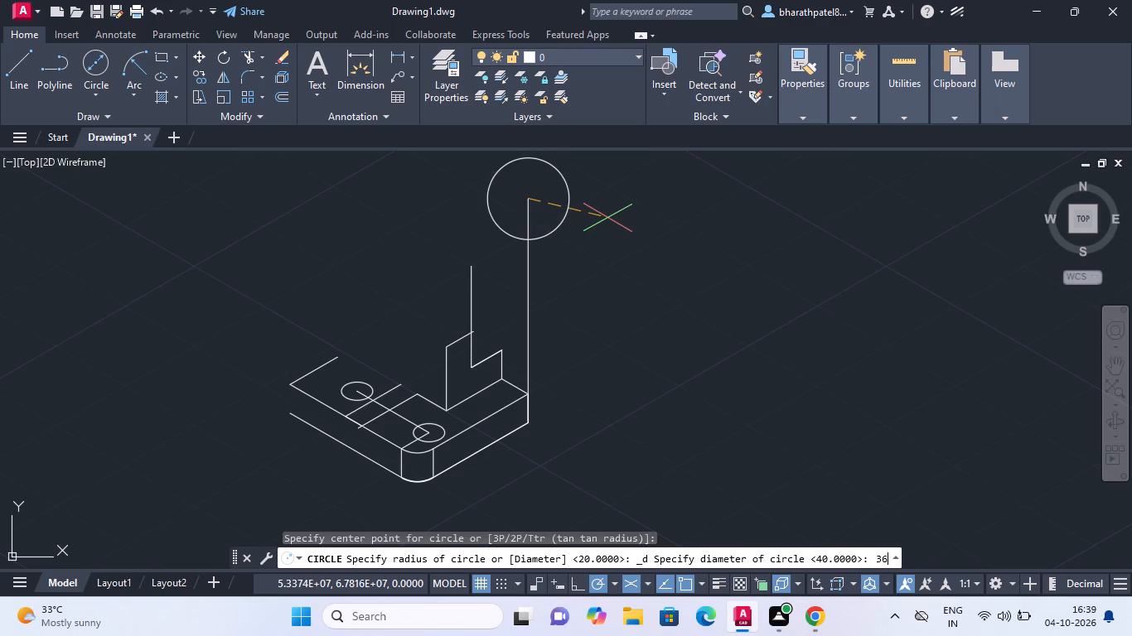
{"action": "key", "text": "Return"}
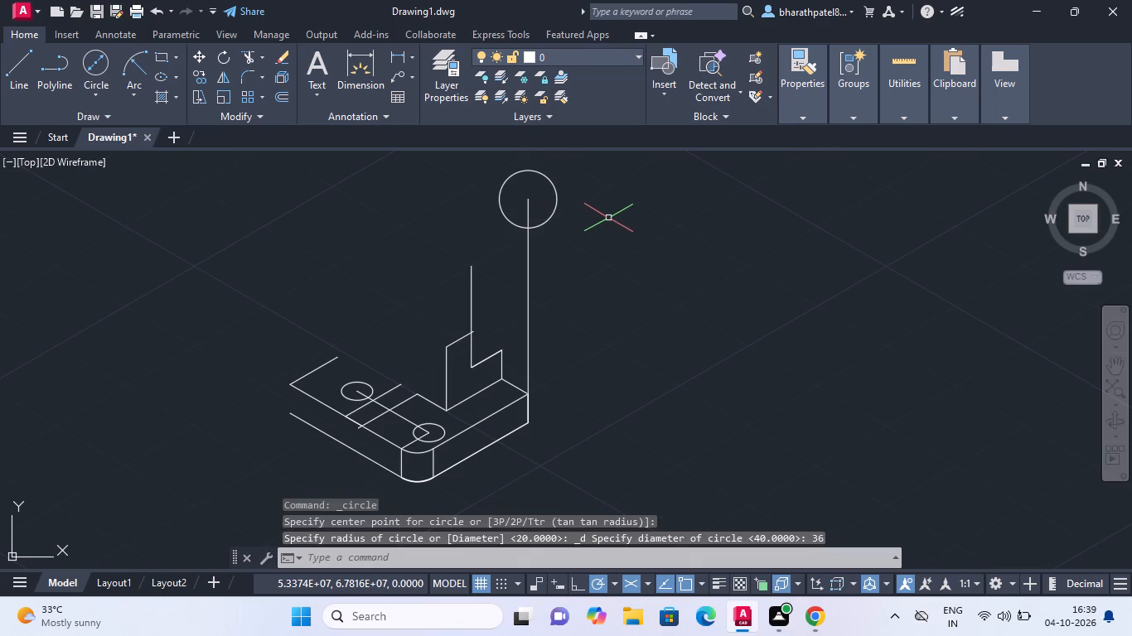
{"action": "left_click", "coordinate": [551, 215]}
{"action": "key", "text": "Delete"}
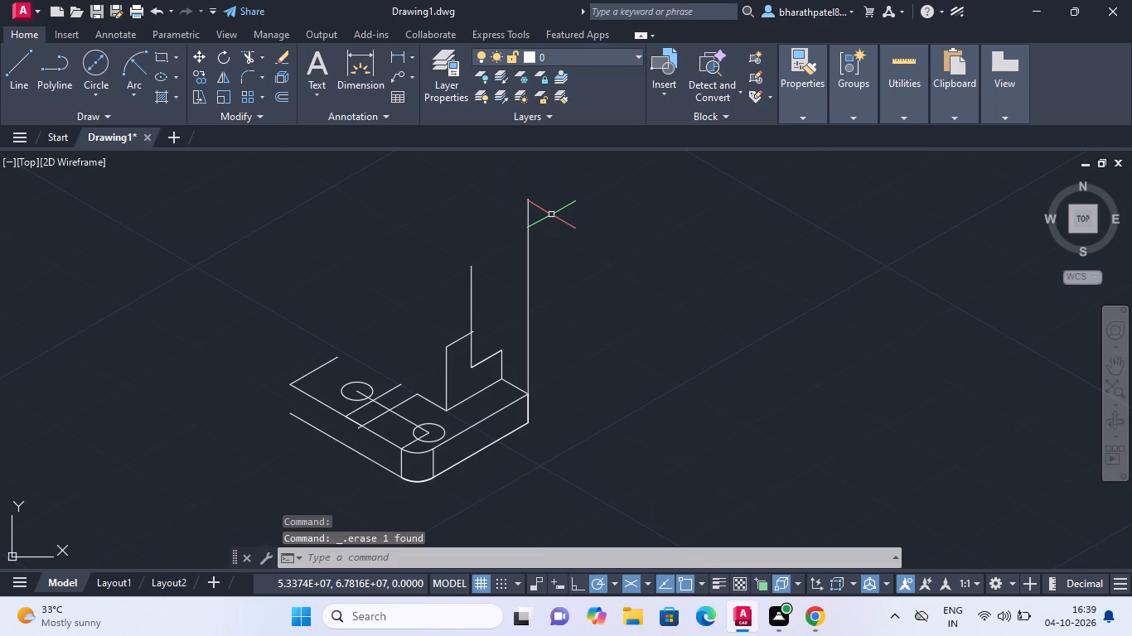
Draw a 36-radius isocircle in the right isoplane, centred on the top end of the 140-unit vertical line.
{"action": "key", "text": "e"}
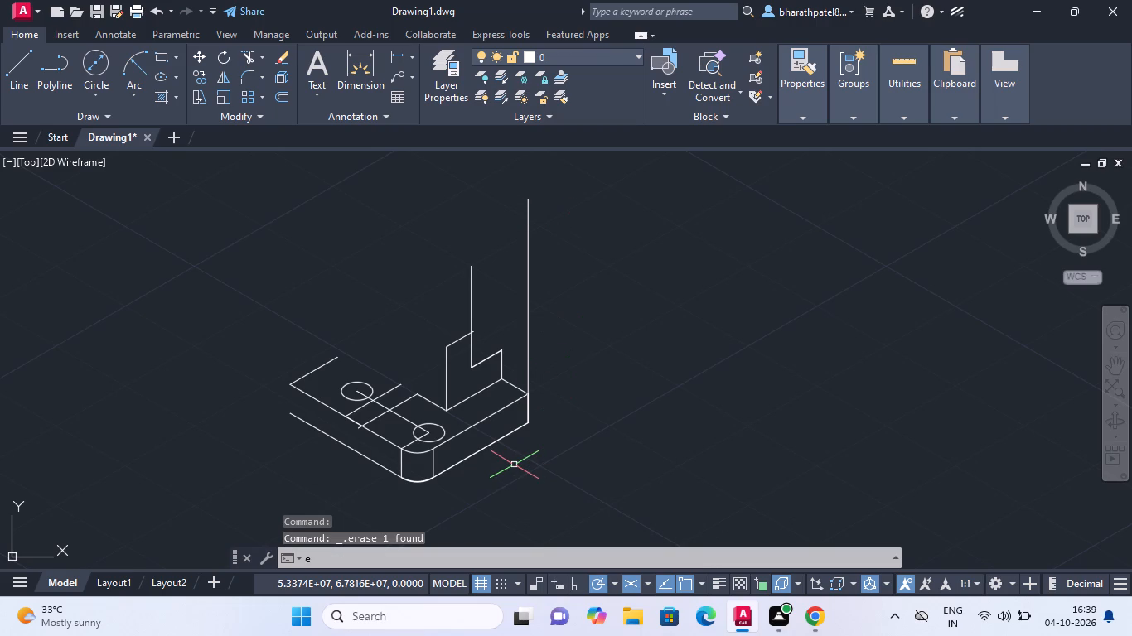
{"action": "type", "text": "ll"}
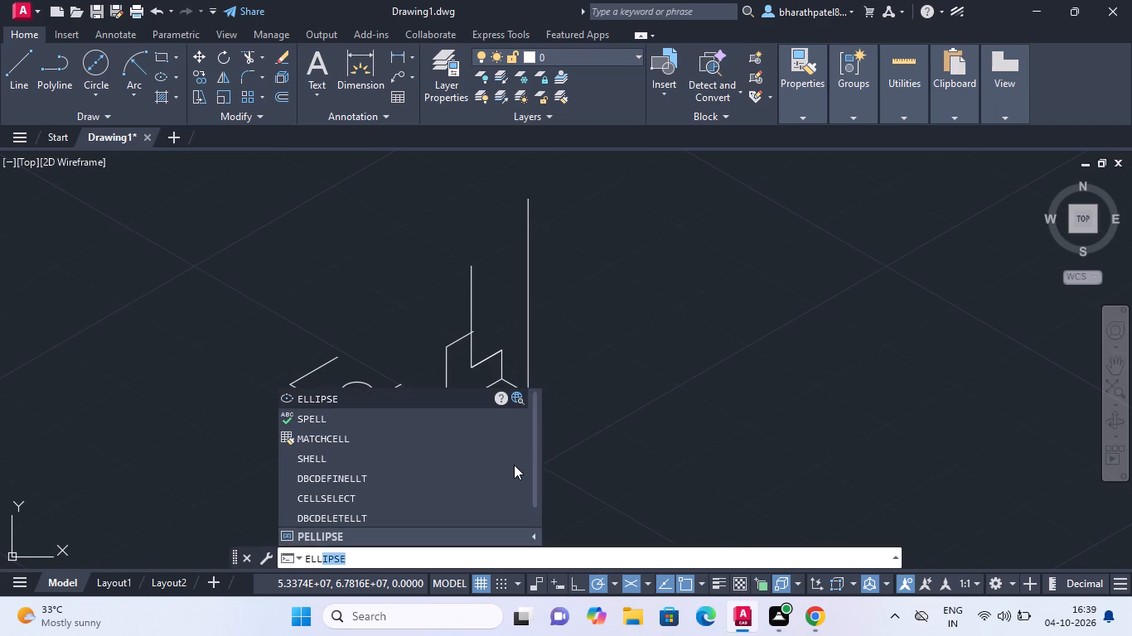
{"action": "key", "text": "Return"}
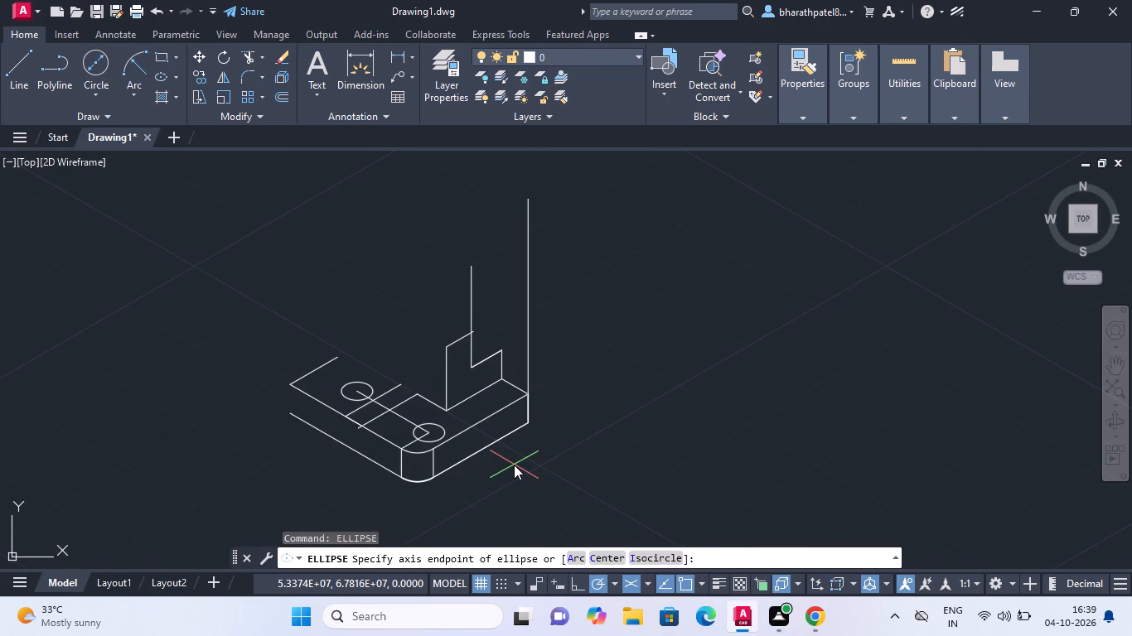
{"action": "left_click", "coordinate": [660, 562]}
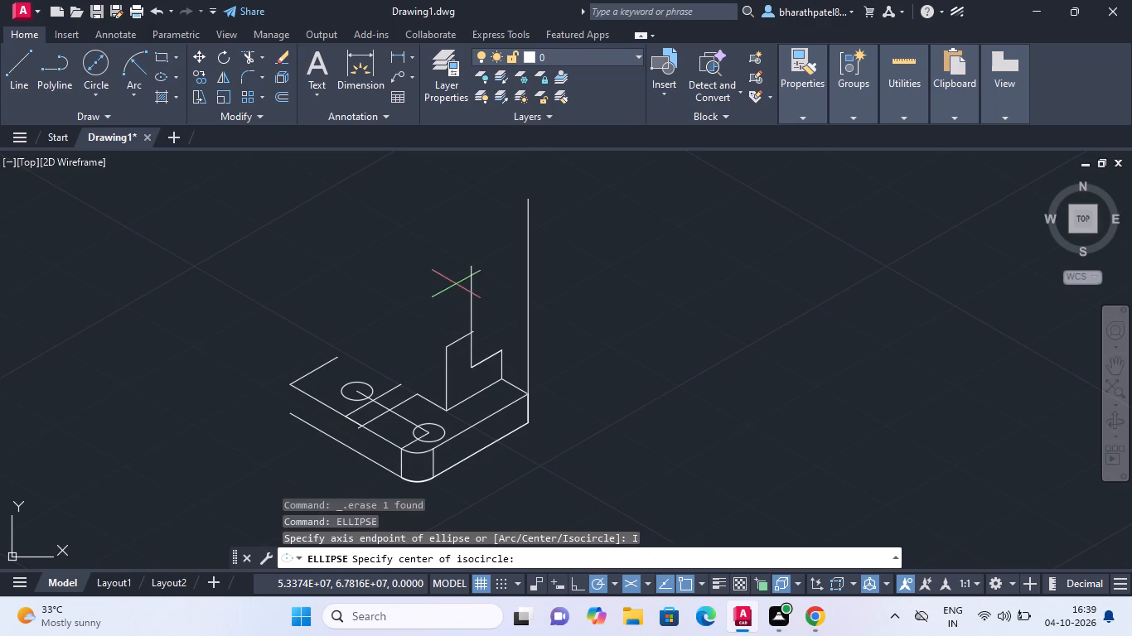
{"action": "left_click", "coordinate": [527, 196]}
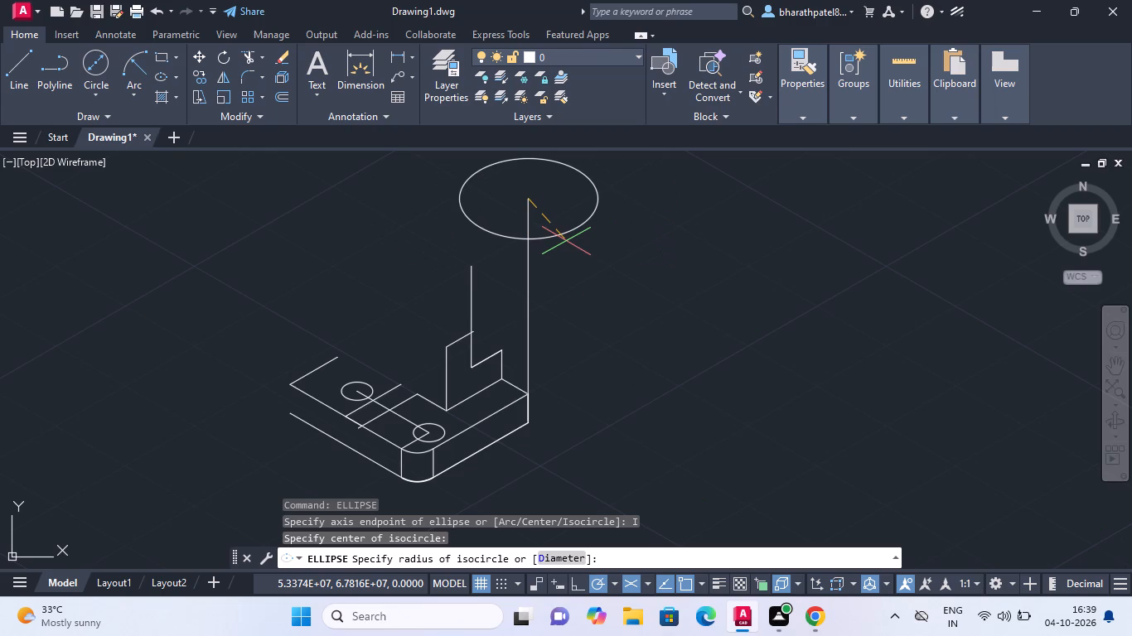
{"action": "key", "text": "F5"}
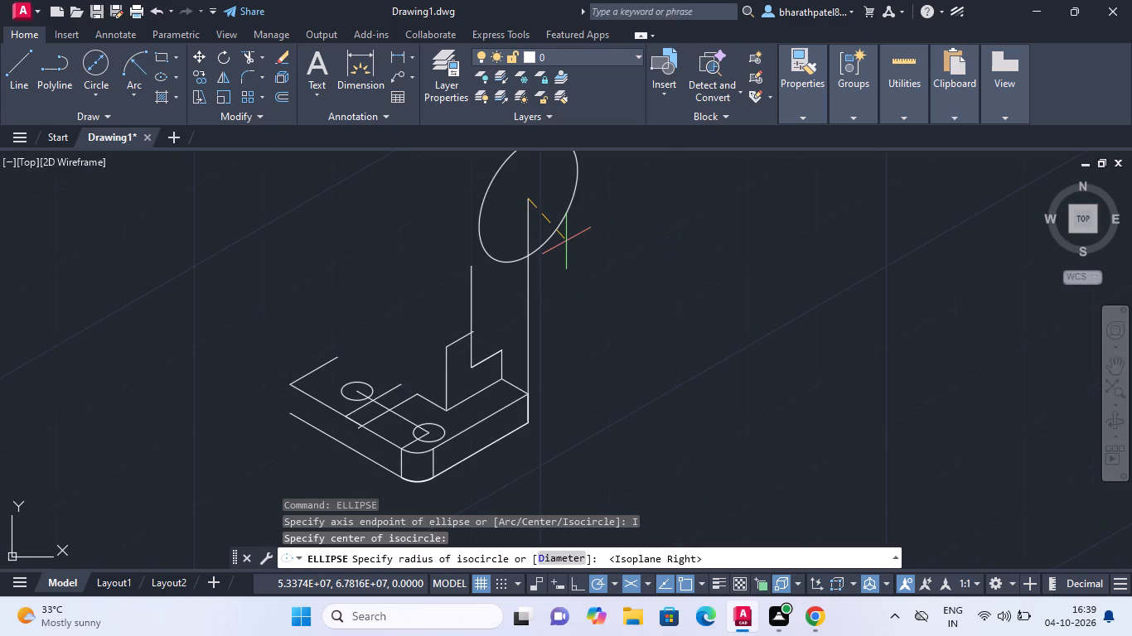
{"action": "key", "text": "F5"}
{"action": "key", "text": "F5"}
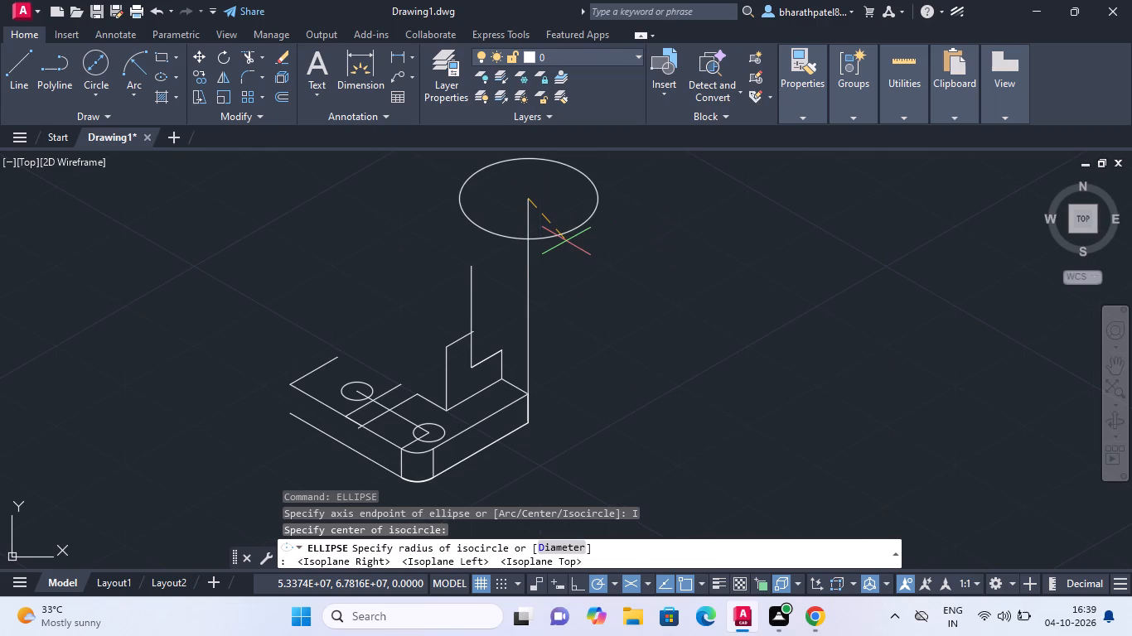
{"action": "key", "text": "F5"}
{"action": "key", "text": "F5"}
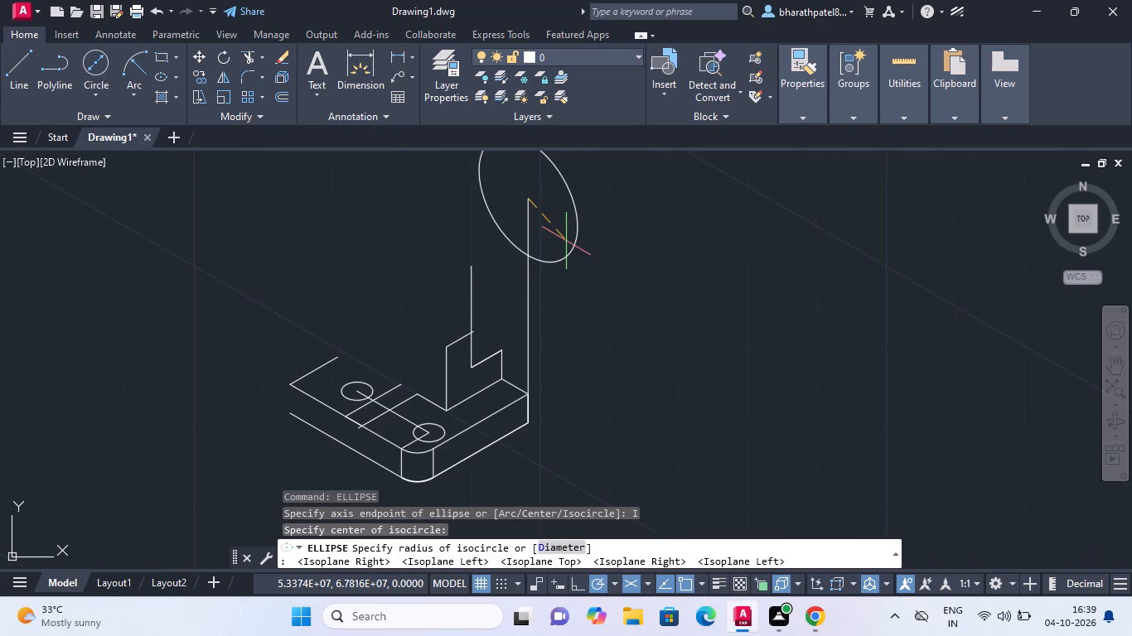
{"action": "key", "text": "F5"}
{"action": "key", "text": "F5"}
{"action": "key", "text": "F5"}
{"action": "key", "text": "F5"}
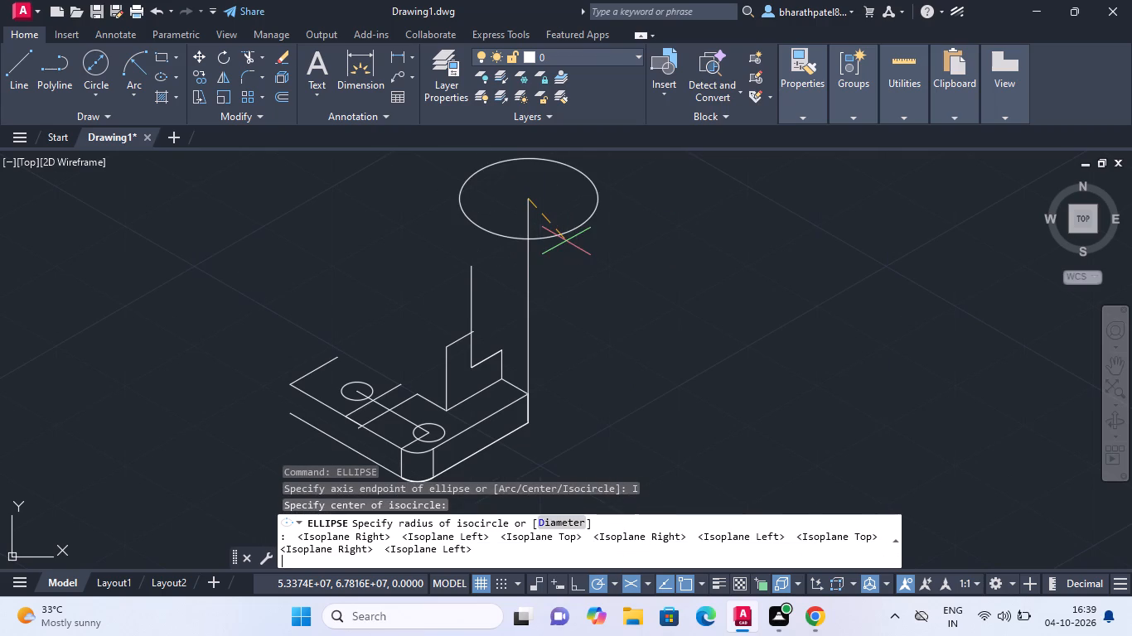
{"action": "key", "text": "F5"}
{"action": "key", "text": "F5"}
{"action": "key", "text": "F5"}
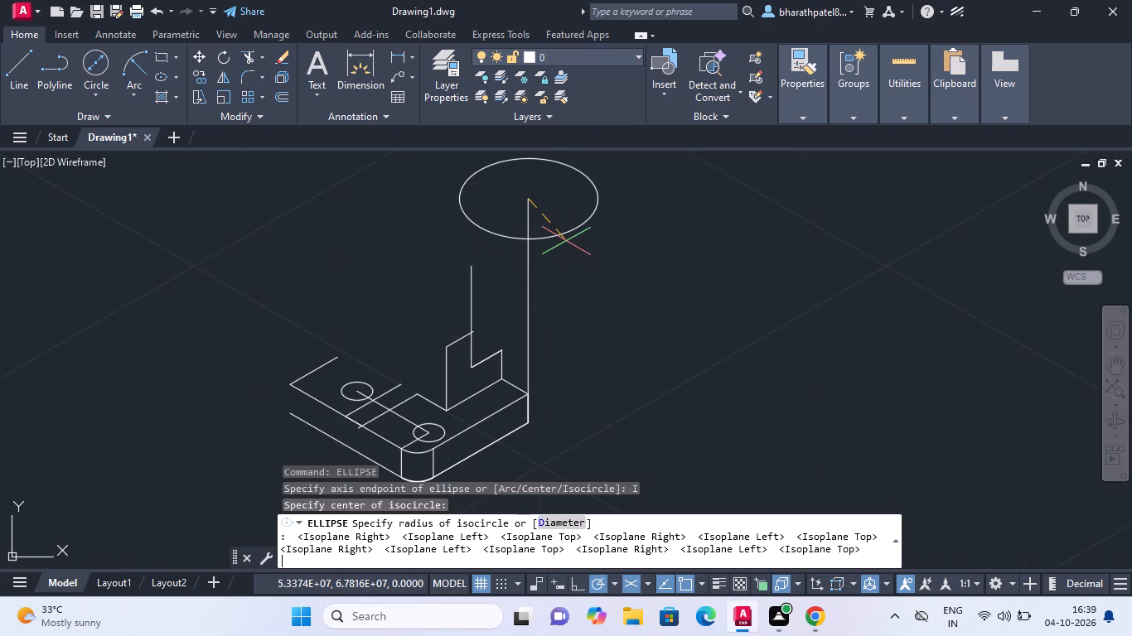
{"action": "scroll", "coordinate": [575, 277], "scroll_direction": "down", "scroll_amount": 3}
{"action": "scroll", "coordinate": [573, 252], "scroll_direction": "up", "scroll_amount": 4}
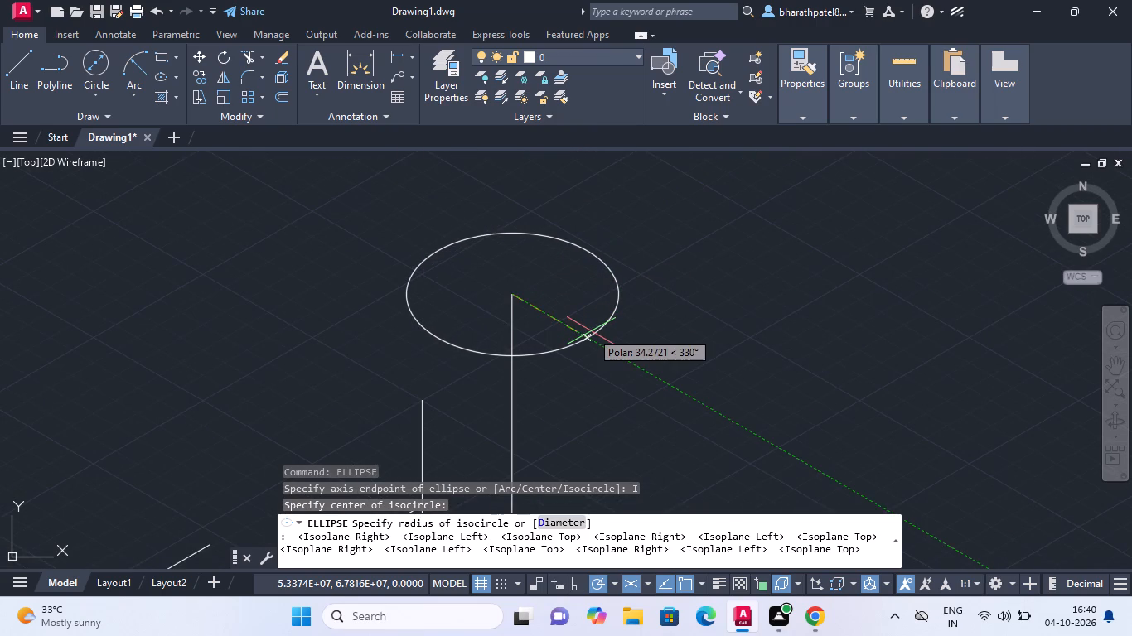
{"action": "key", "text": "F5"}
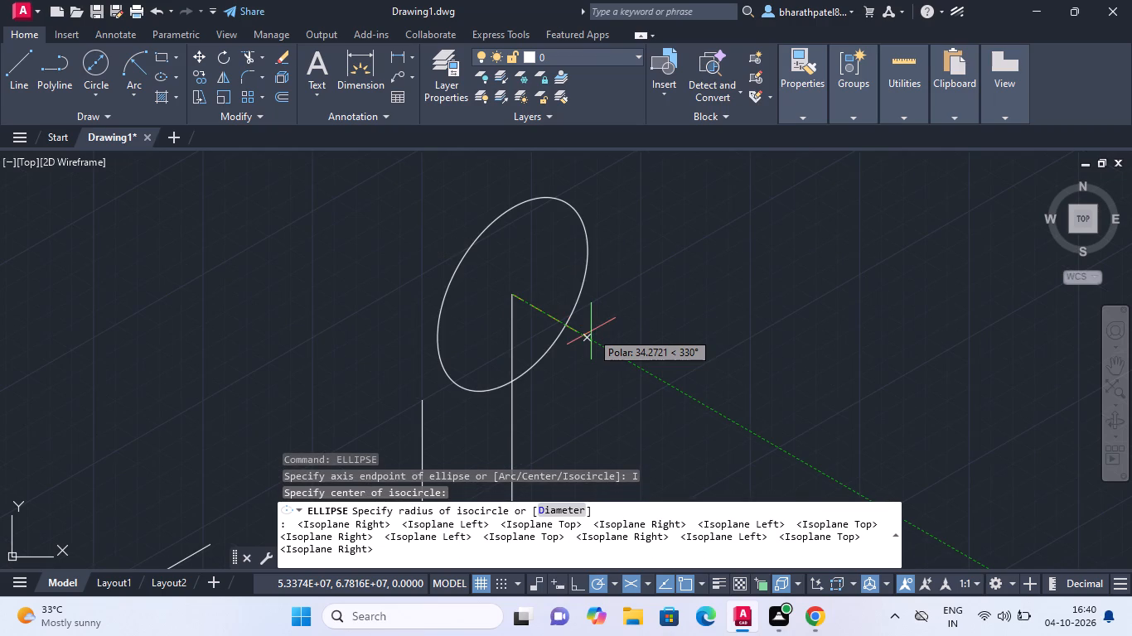
{"action": "key", "text": "3"}
{"action": "key", "text": "6"}
{"action": "key", "text": "Return"}
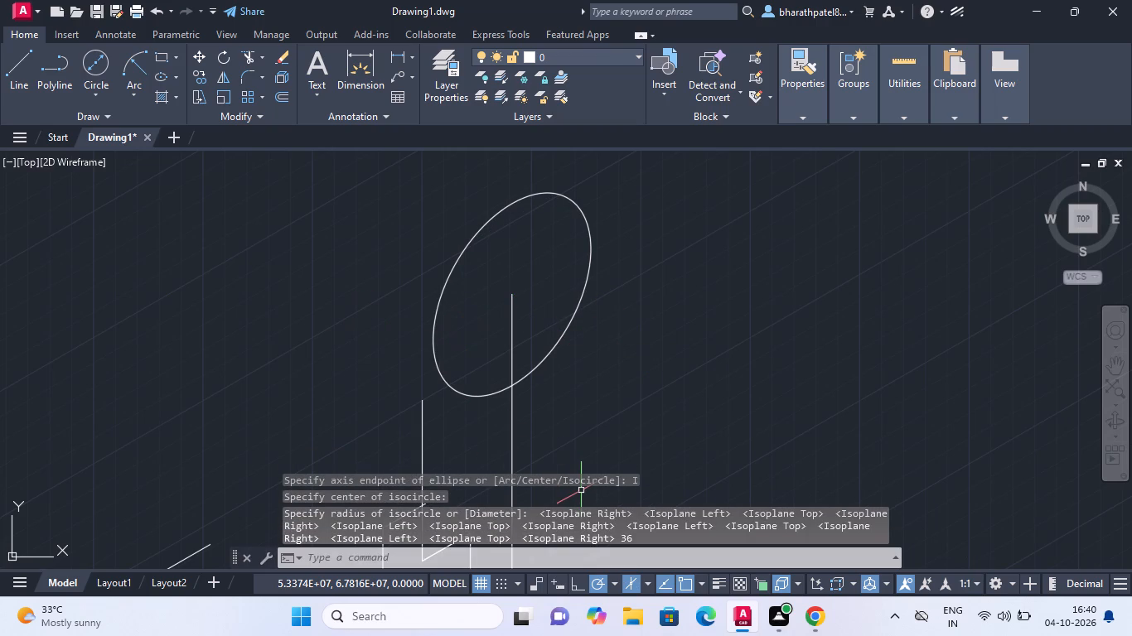
Draw a concentric 60-diameter isocircle in the right isoplane, centred on the top end of the 140-unit line.
{"action": "key", "text": "space"}
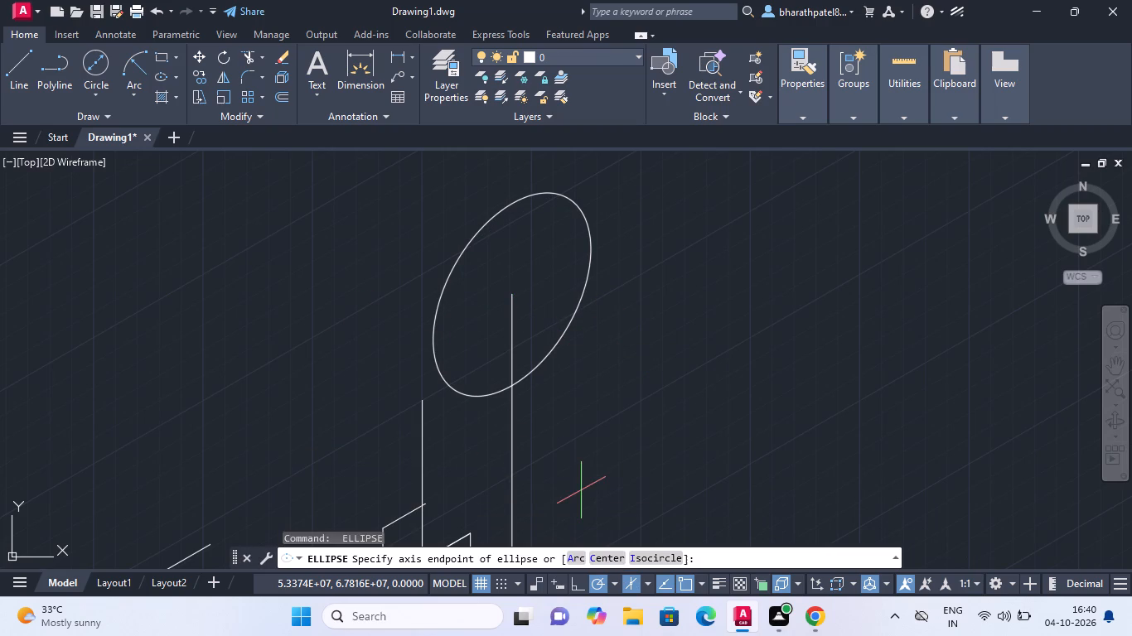
{"action": "left_click", "coordinate": [643, 560]}
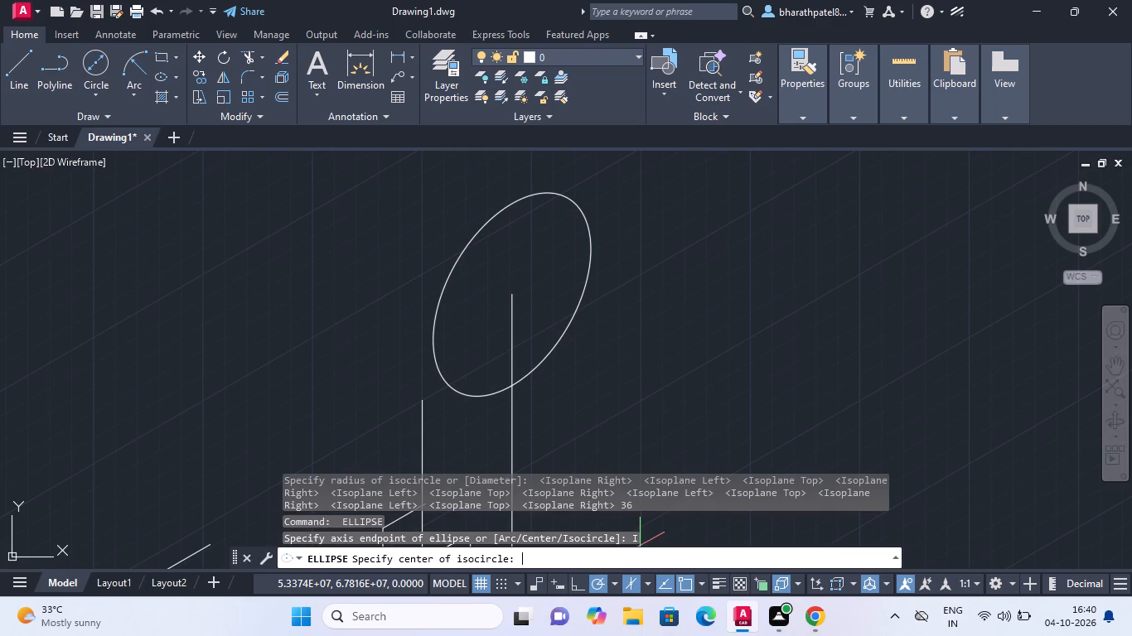
{"action": "left_click", "coordinate": [510, 296]}
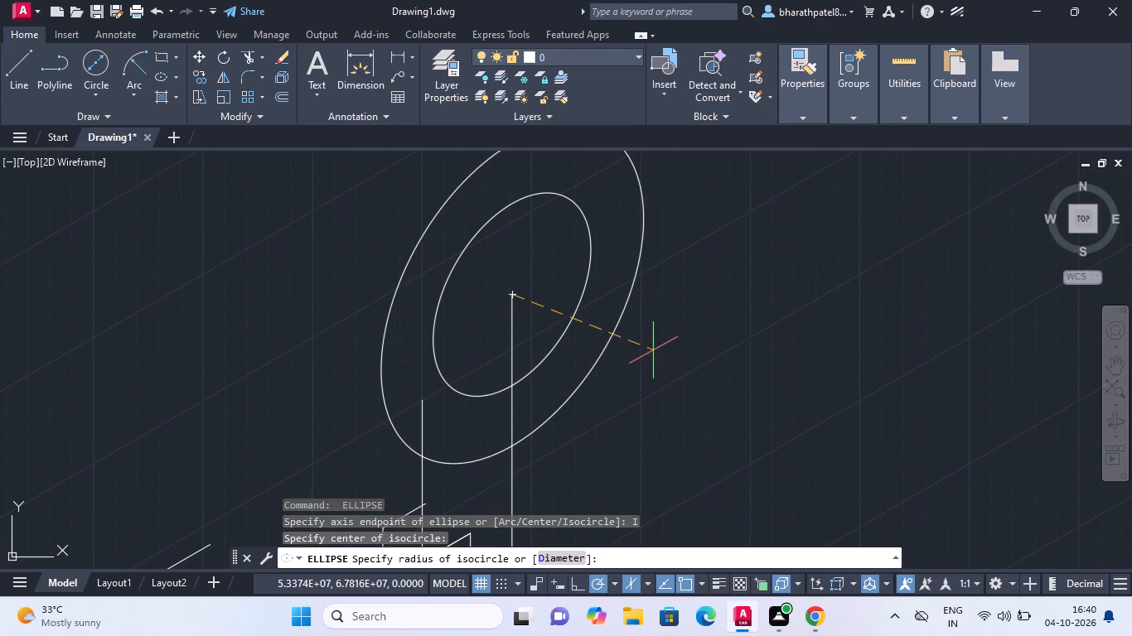
{"action": "type", "text": "60"}
{"action": "left_click", "coordinate": [566, 561]}
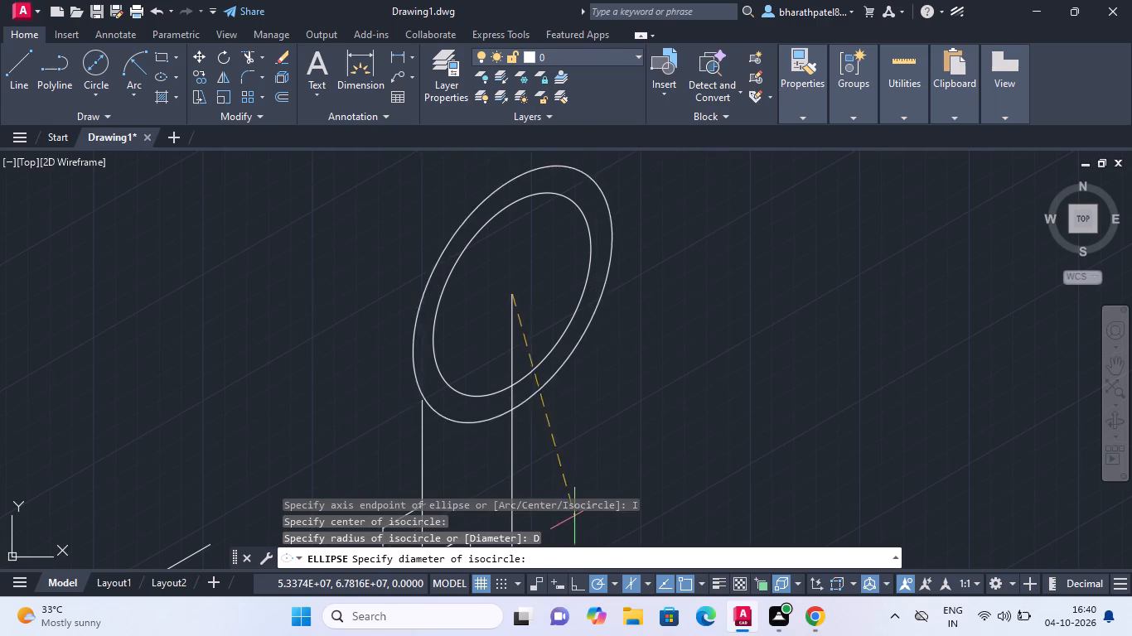
{"action": "type", "text": "60"}
{"action": "key", "text": "Return"}
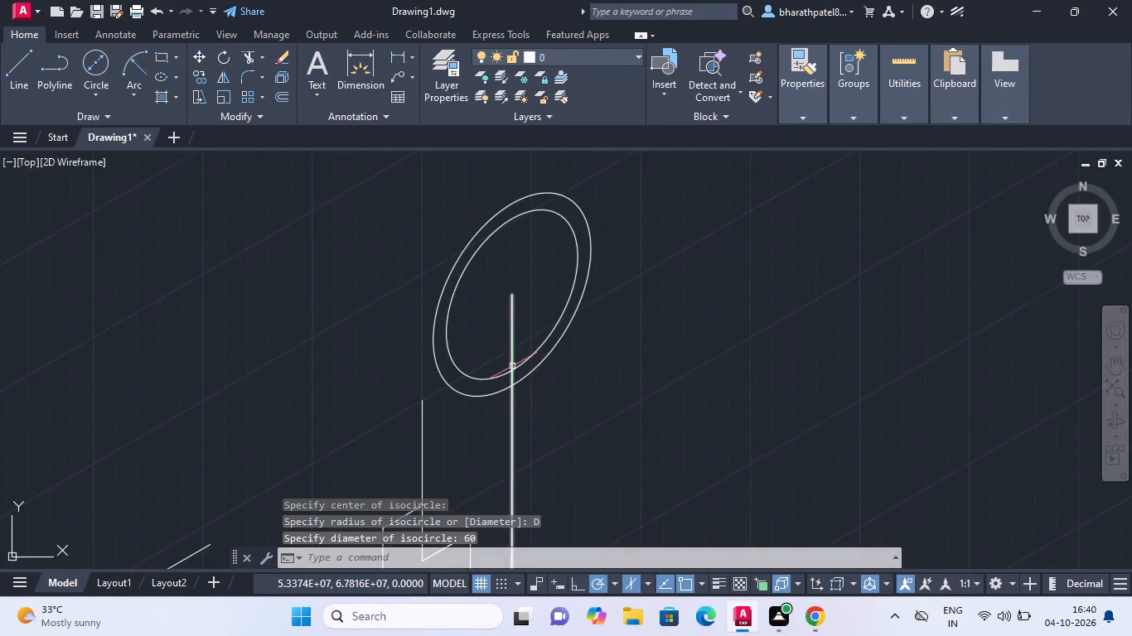
Delete the 140-unit vertical line rising from the plate's rightmost edge to the isocircles' centre.
{"action": "scroll", "coordinate": [512, 366], "scroll_direction": "up", "scroll_amount": 3}
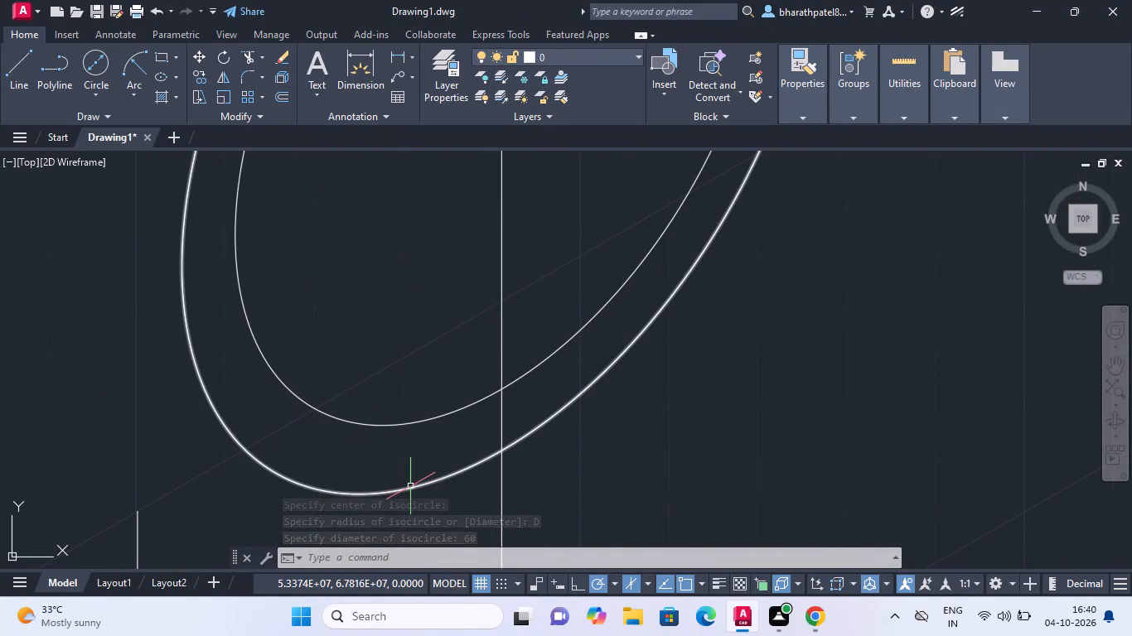
{"action": "scroll", "coordinate": [409, 456], "scroll_direction": "down", "scroll_amount": 4}
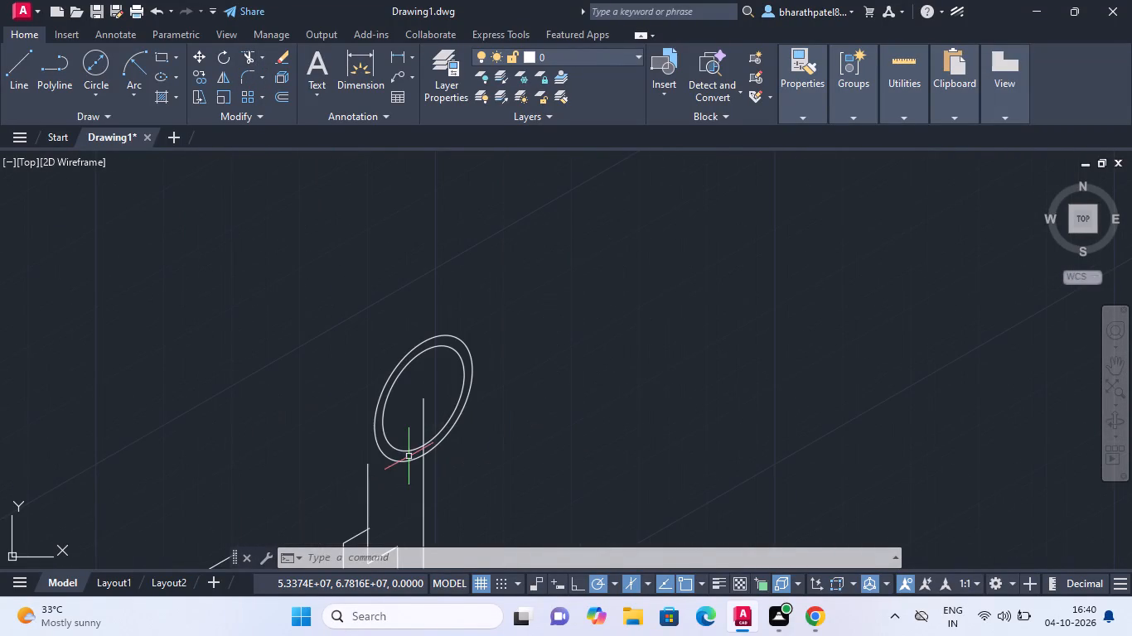
{"action": "scroll", "coordinate": [356, 426], "scroll_direction": "up", "scroll_amount": 3}
{"action": "scroll", "coordinate": [366, 422], "scroll_direction": "down", "scroll_amount": 2}
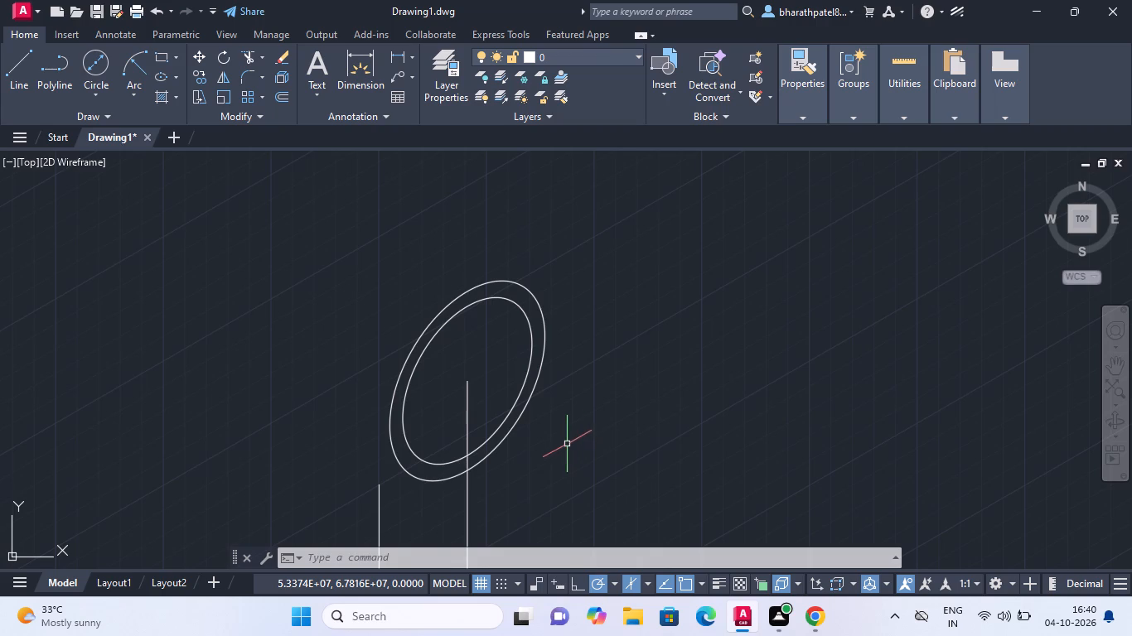
{"action": "scroll", "coordinate": [550, 406], "scroll_direction": "down", "scroll_amount": 3}
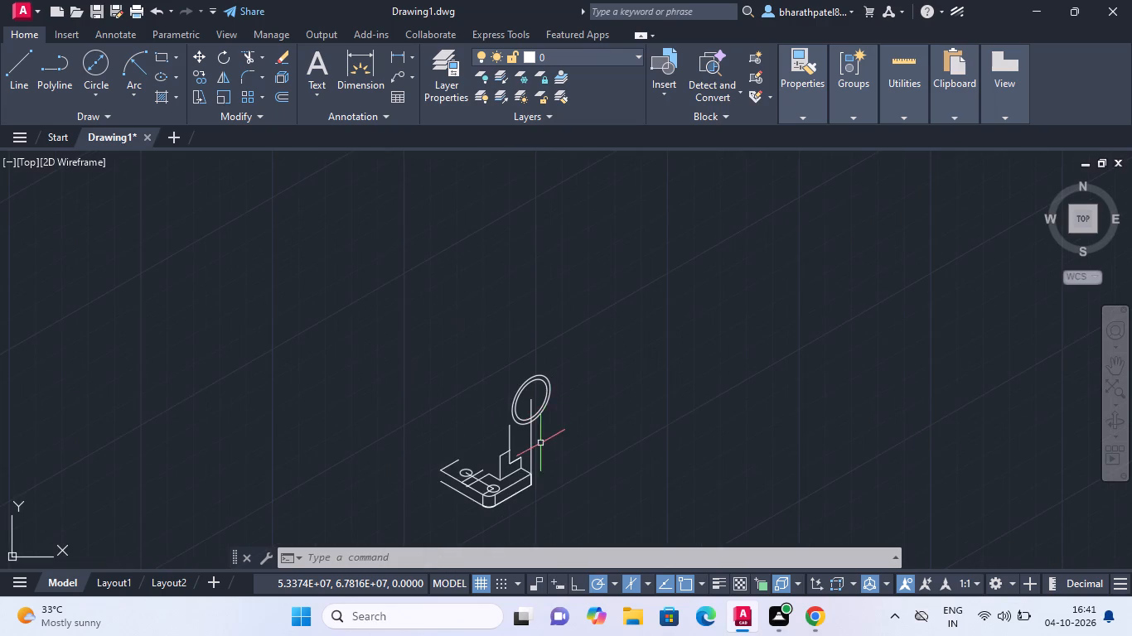
{"action": "scroll", "coordinate": [539, 444], "scroll_direction": "up", "scroll_amount": 4}
{"action": "scroll", "coordinate": [539, 444], "scroll_direction": "down", "scroll_amount": 2}
{"action": "scroll", "coordinate": [369, 428], "scroll_direction": "down", "scroll_amount": 2}
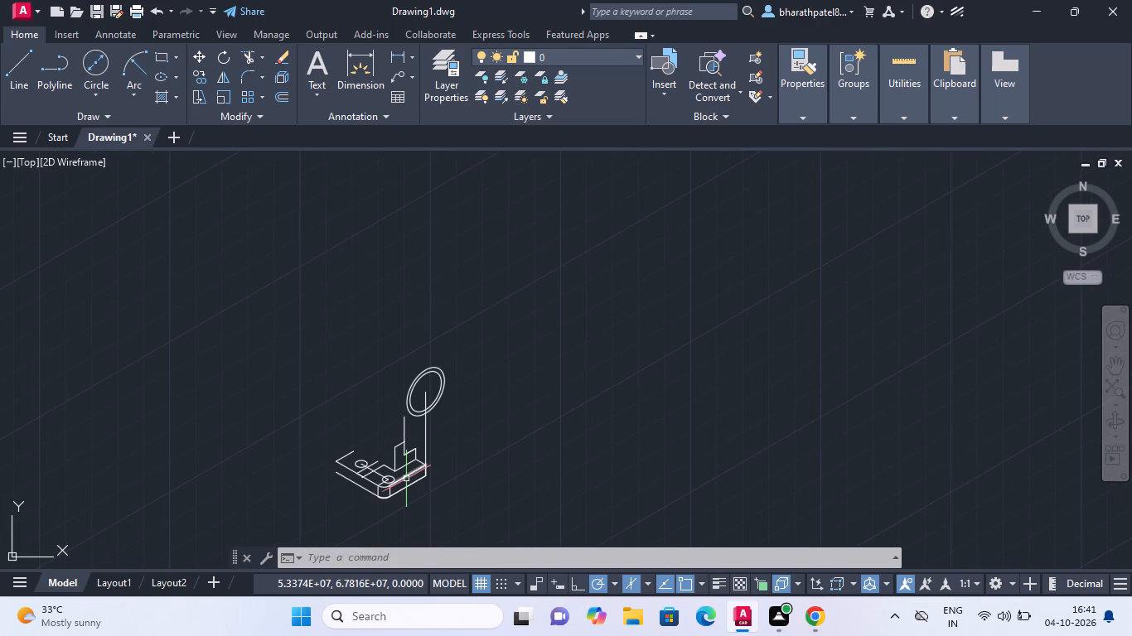
{"action": "scroll", "coordinate": [408, 468], "scroll_direction": "up", "scroll_amount": 4}
{"action": "scroll", "coordinate": [408, 468], "scroll_direction": "down", "scroll_amount": 3}
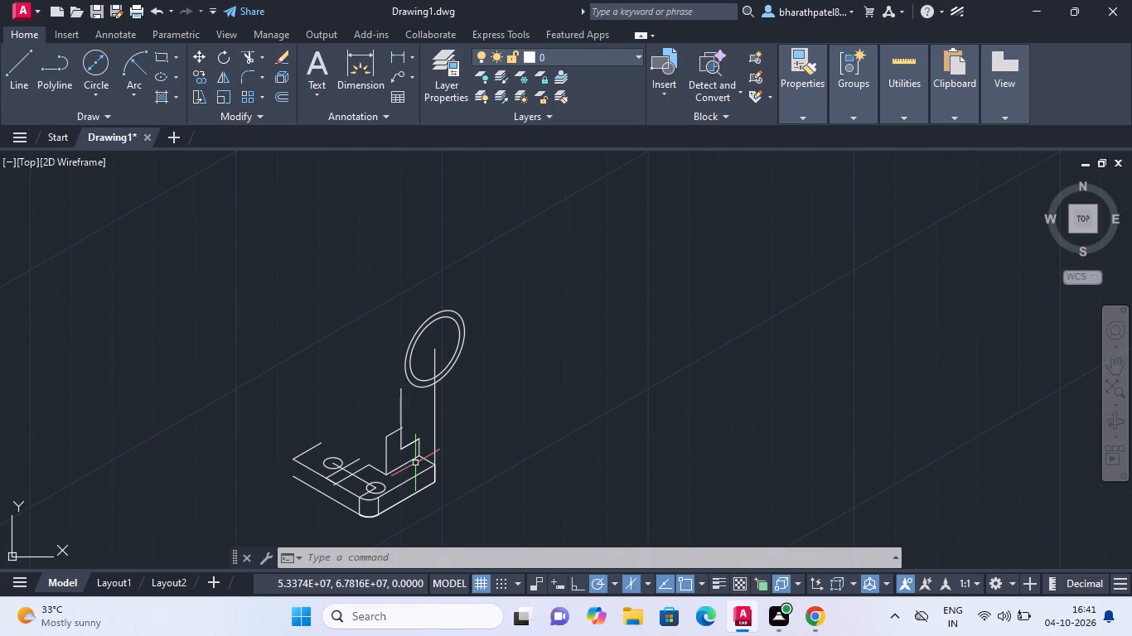
{"action": "left_click", "coordinate": [435, 437]}
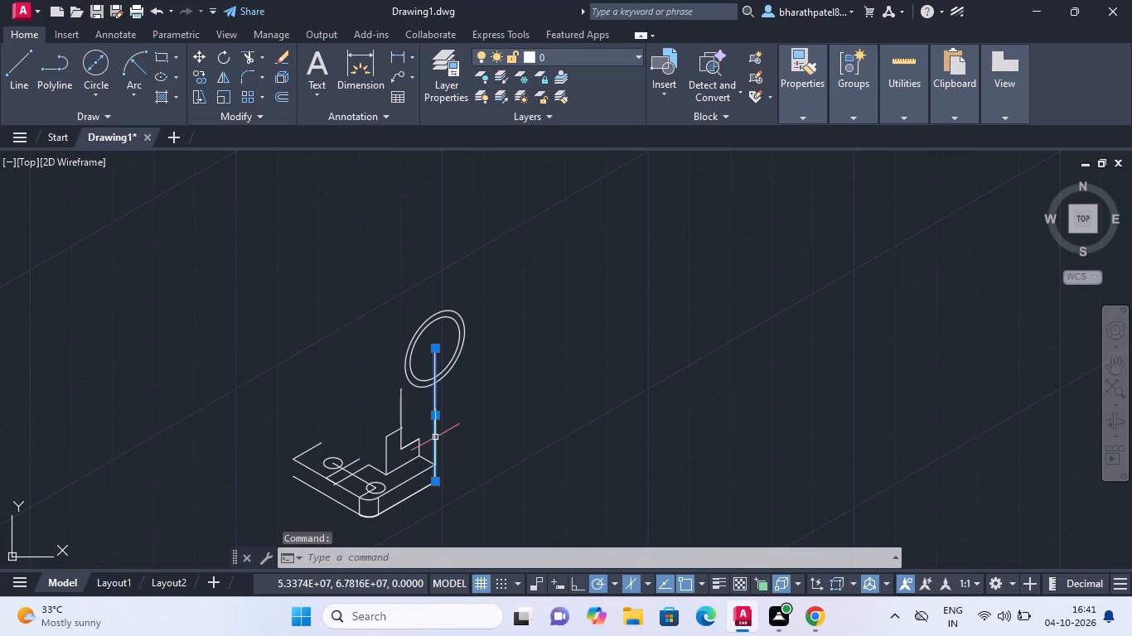
{"action": "key", "text": "Delete"}
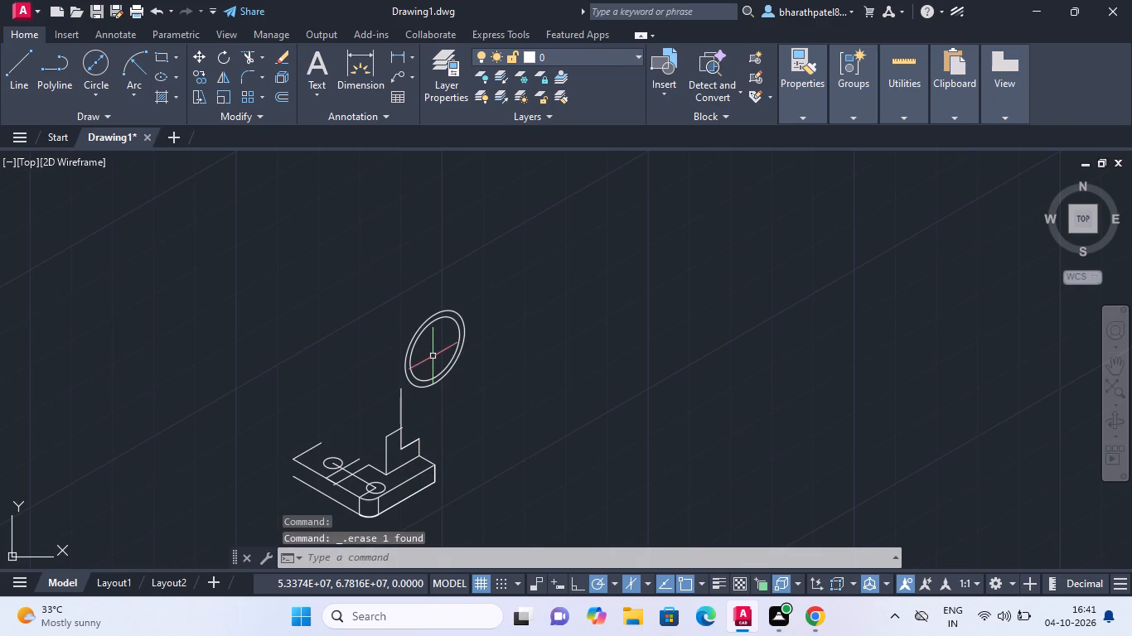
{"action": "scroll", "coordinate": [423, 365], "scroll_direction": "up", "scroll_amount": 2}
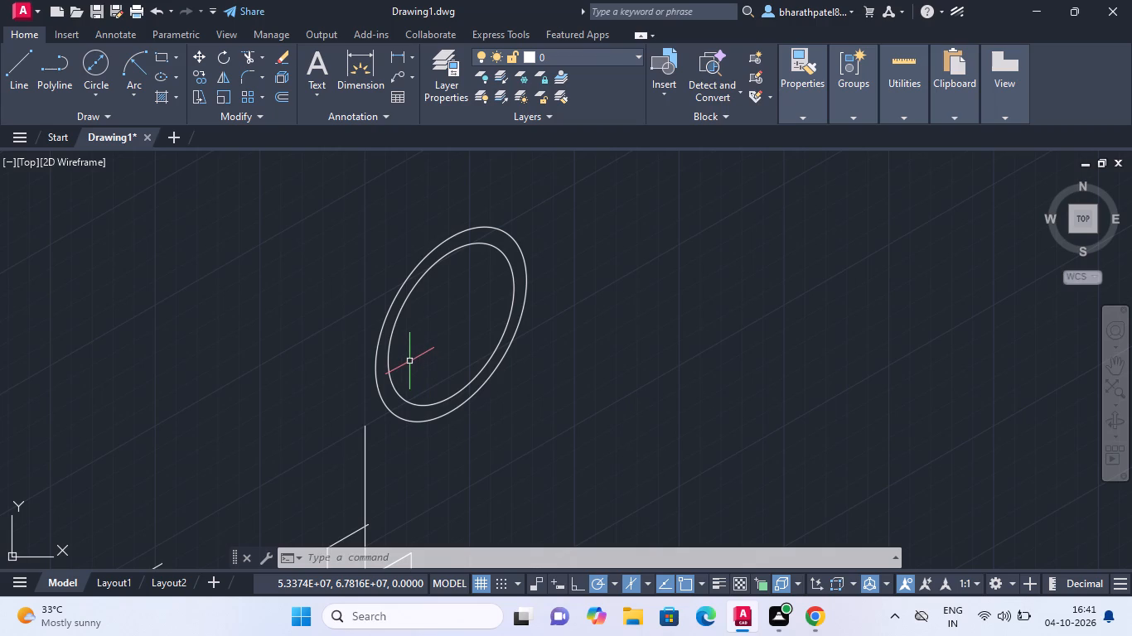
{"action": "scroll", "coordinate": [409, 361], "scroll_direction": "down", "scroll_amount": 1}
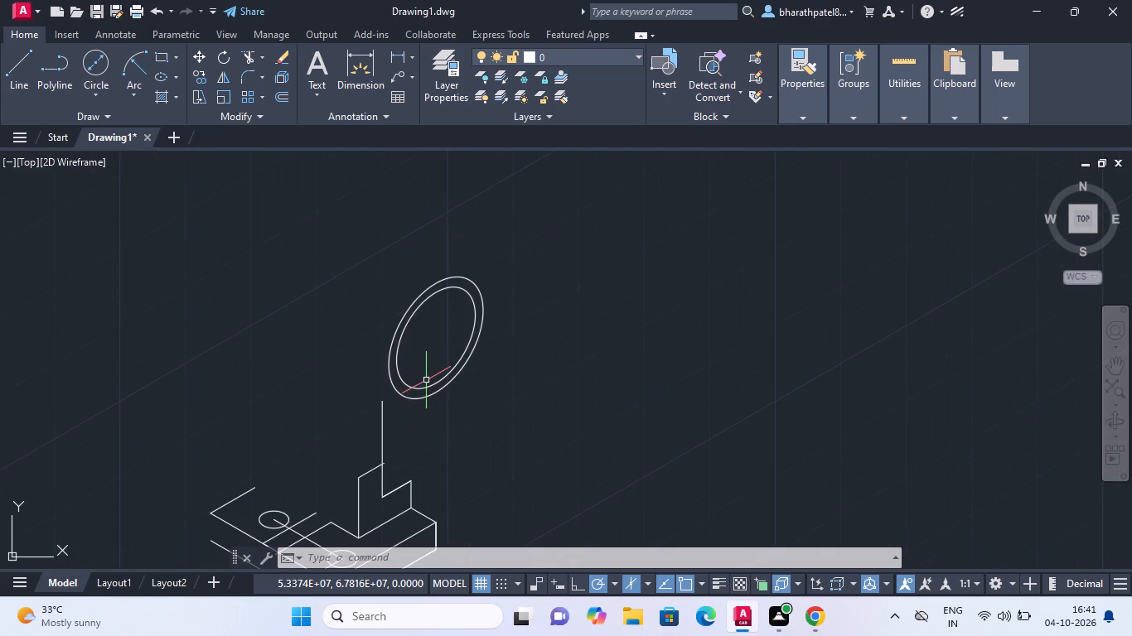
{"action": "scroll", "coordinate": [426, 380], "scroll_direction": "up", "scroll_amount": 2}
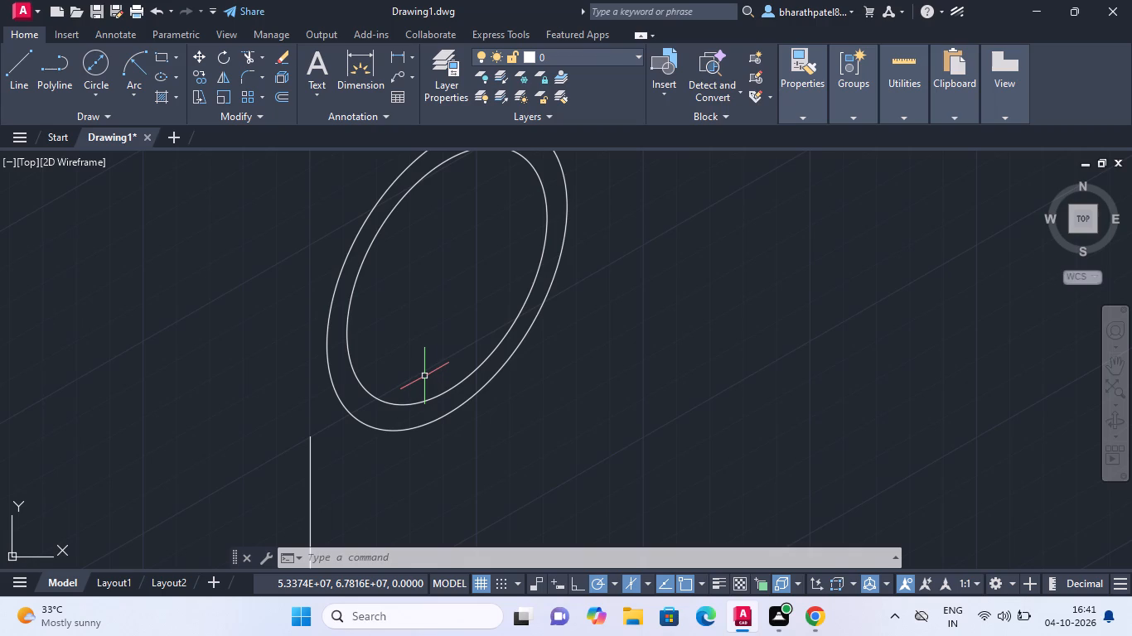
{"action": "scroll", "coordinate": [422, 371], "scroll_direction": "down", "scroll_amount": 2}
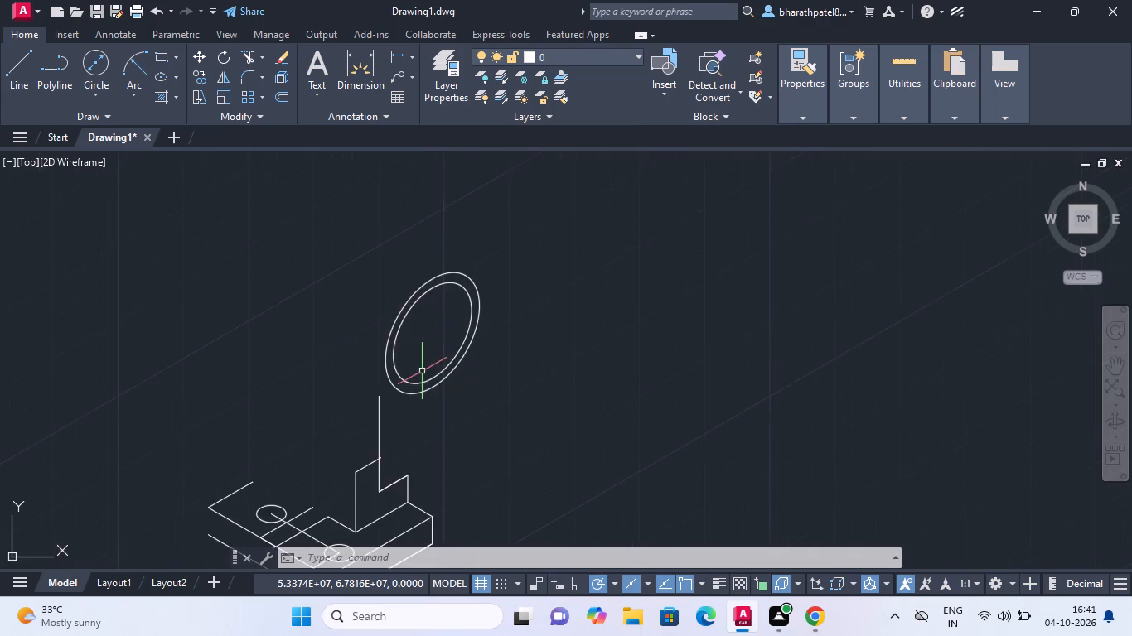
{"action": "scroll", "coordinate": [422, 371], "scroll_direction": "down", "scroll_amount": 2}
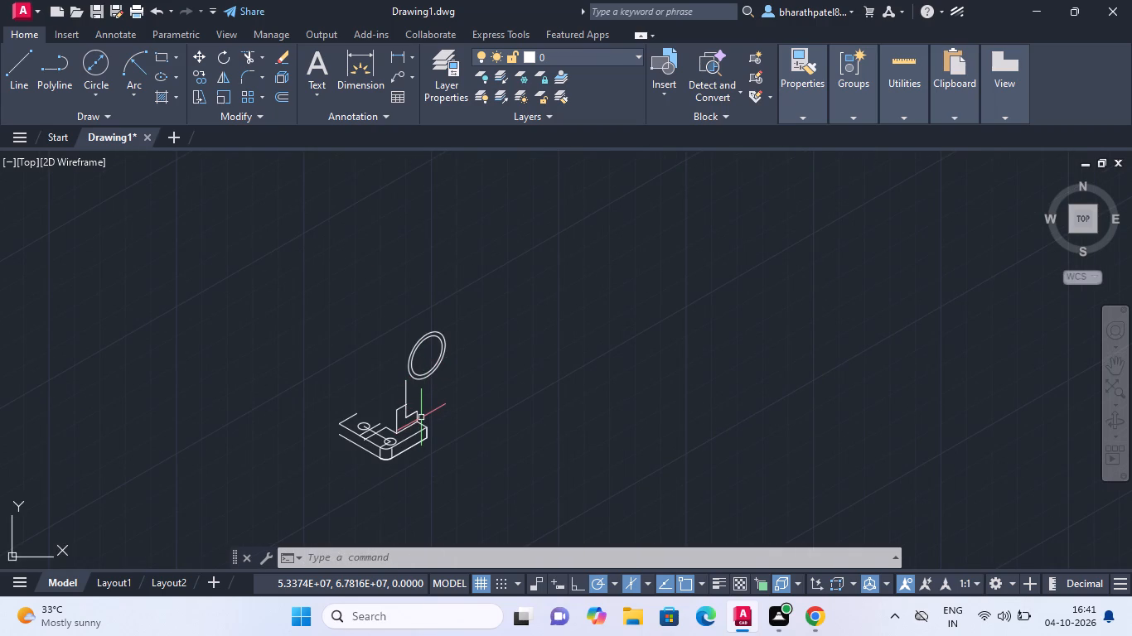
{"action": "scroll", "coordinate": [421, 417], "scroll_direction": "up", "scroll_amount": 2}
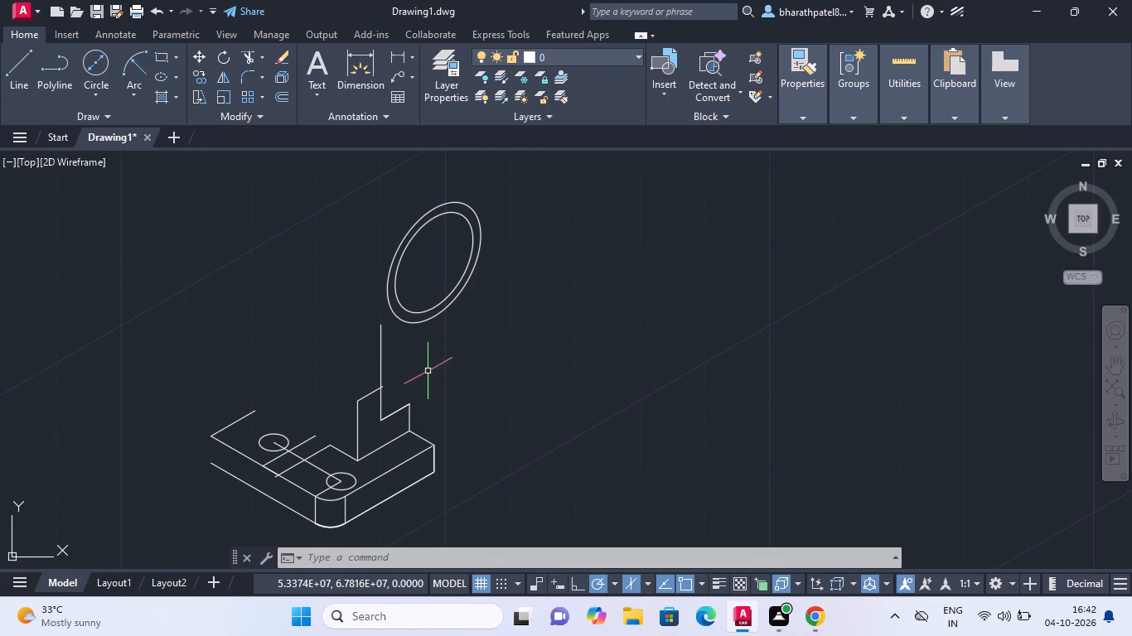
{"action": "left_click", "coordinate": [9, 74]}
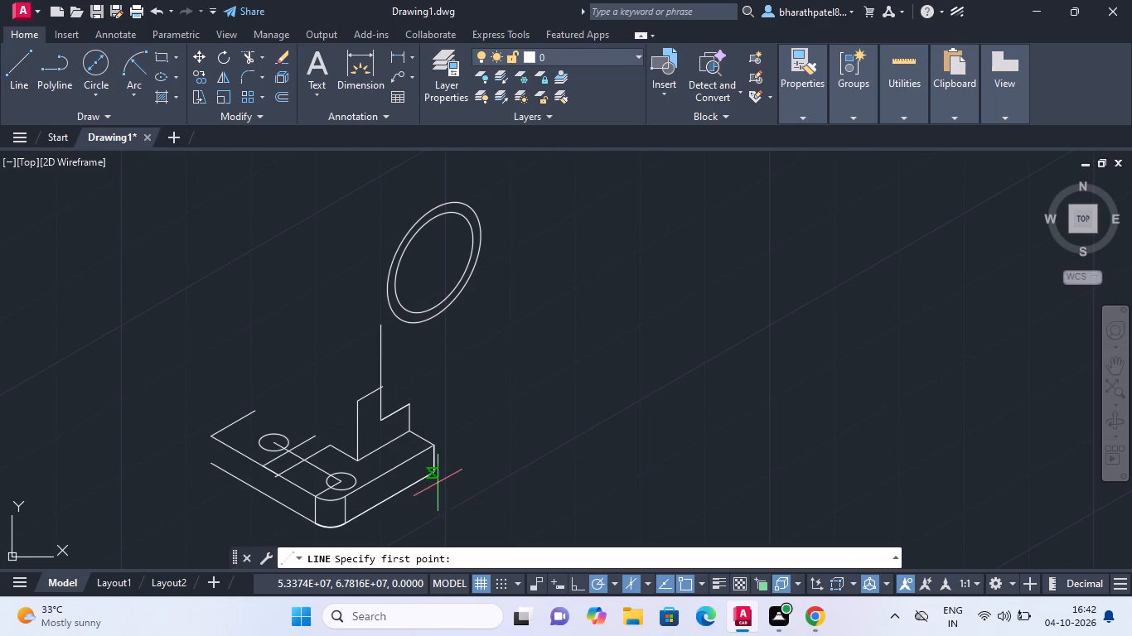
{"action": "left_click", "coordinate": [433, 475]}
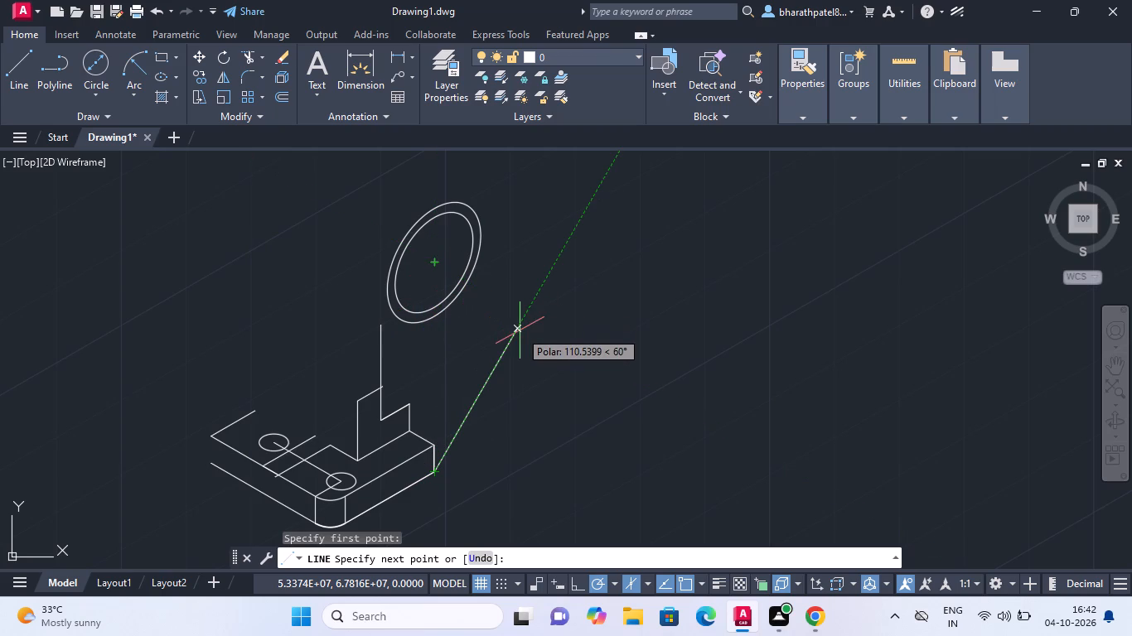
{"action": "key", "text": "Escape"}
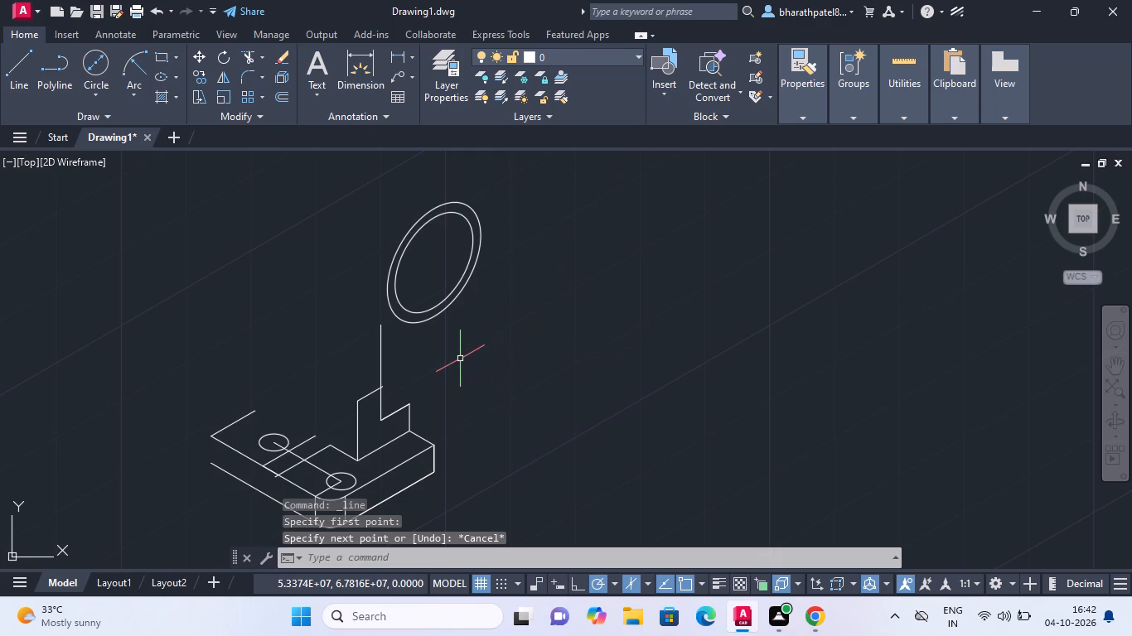
Delete the outer of the two concentric isocircles above the plate.
{"action": "left_click", "coordinate": [423, 319]}
{"action": "key", "text": "Delete"}
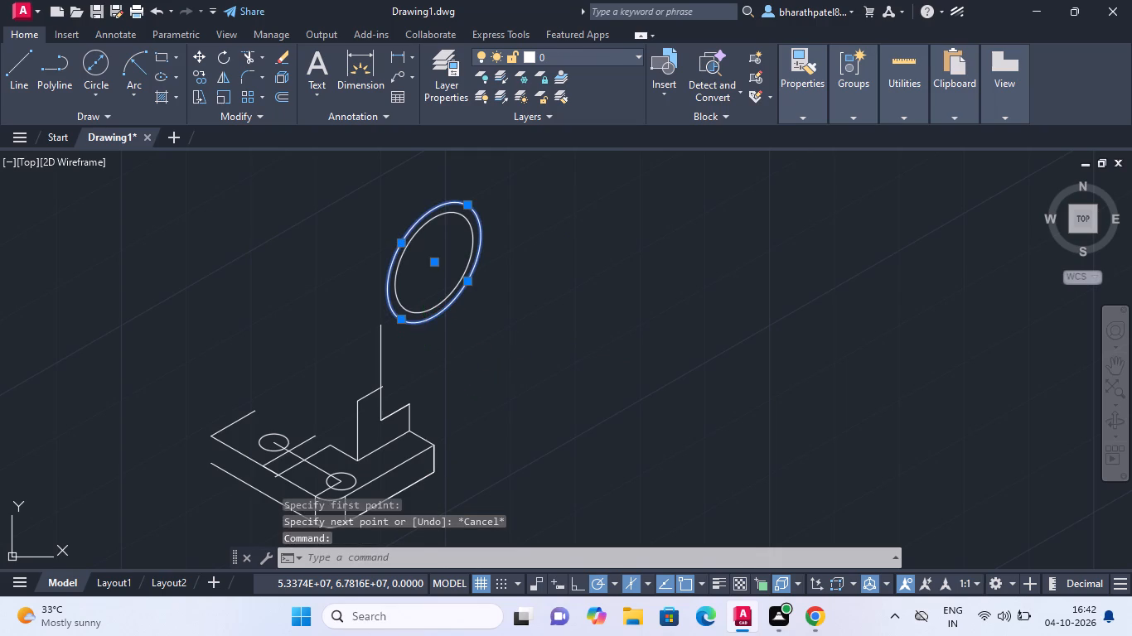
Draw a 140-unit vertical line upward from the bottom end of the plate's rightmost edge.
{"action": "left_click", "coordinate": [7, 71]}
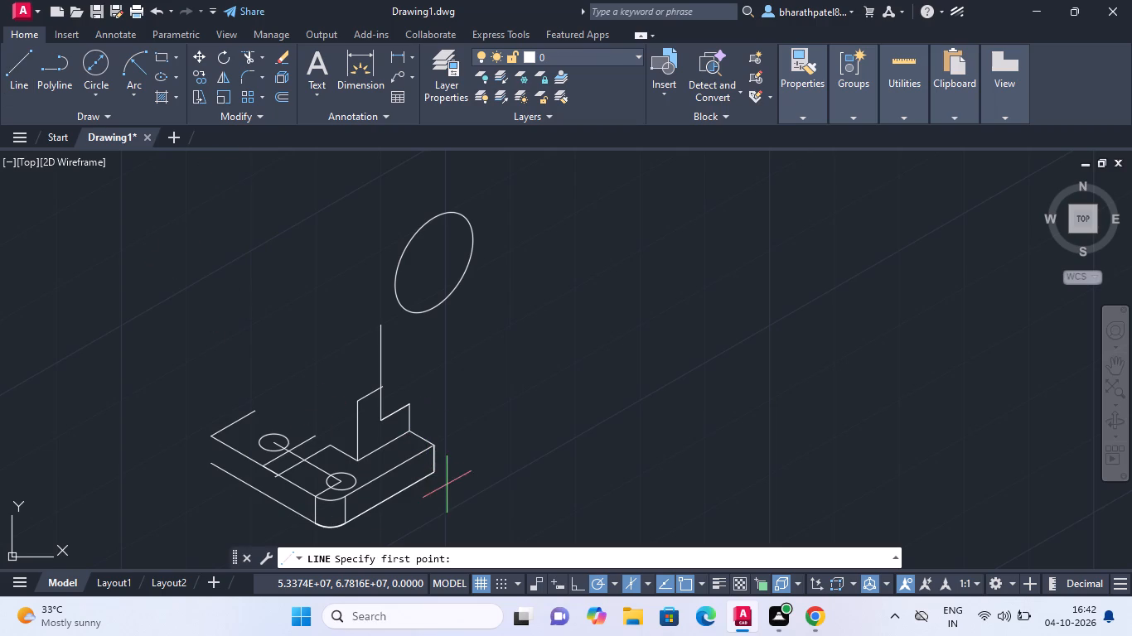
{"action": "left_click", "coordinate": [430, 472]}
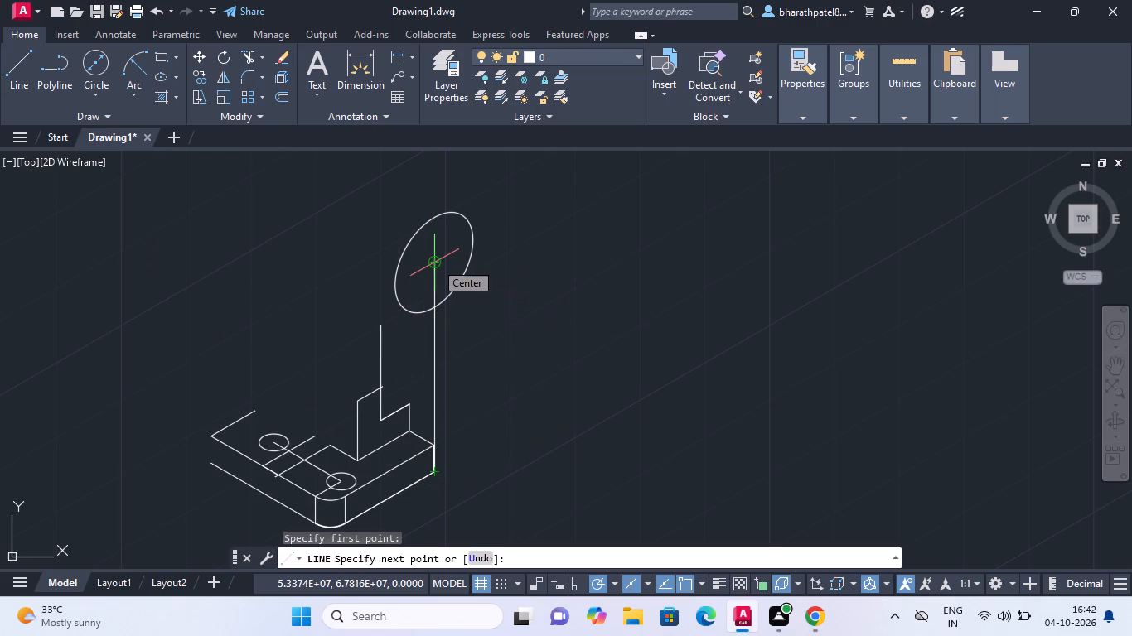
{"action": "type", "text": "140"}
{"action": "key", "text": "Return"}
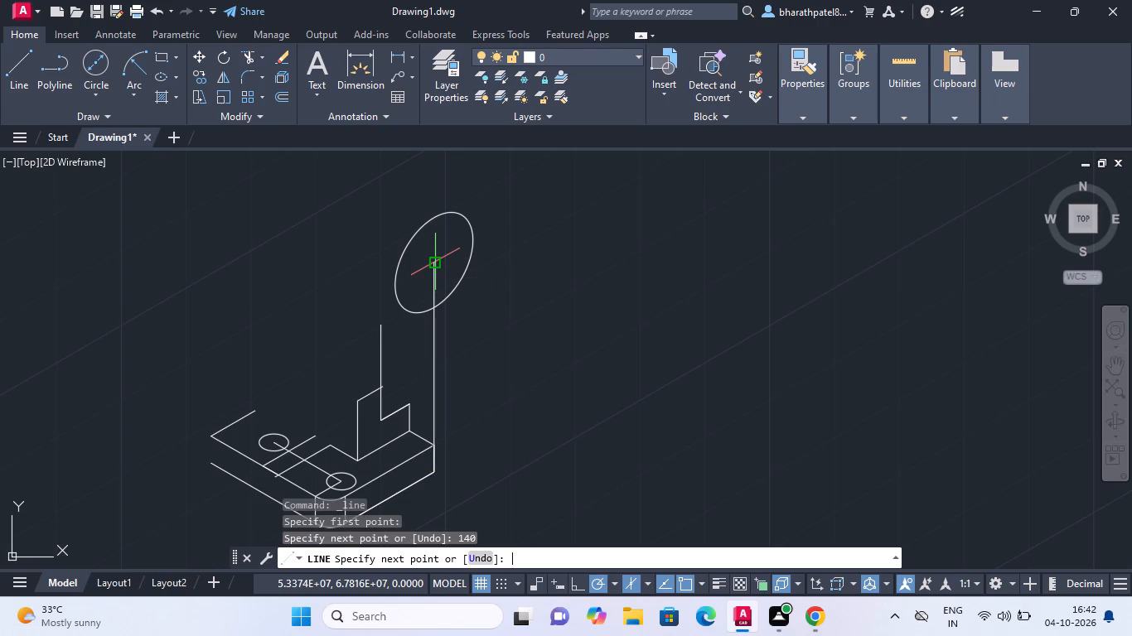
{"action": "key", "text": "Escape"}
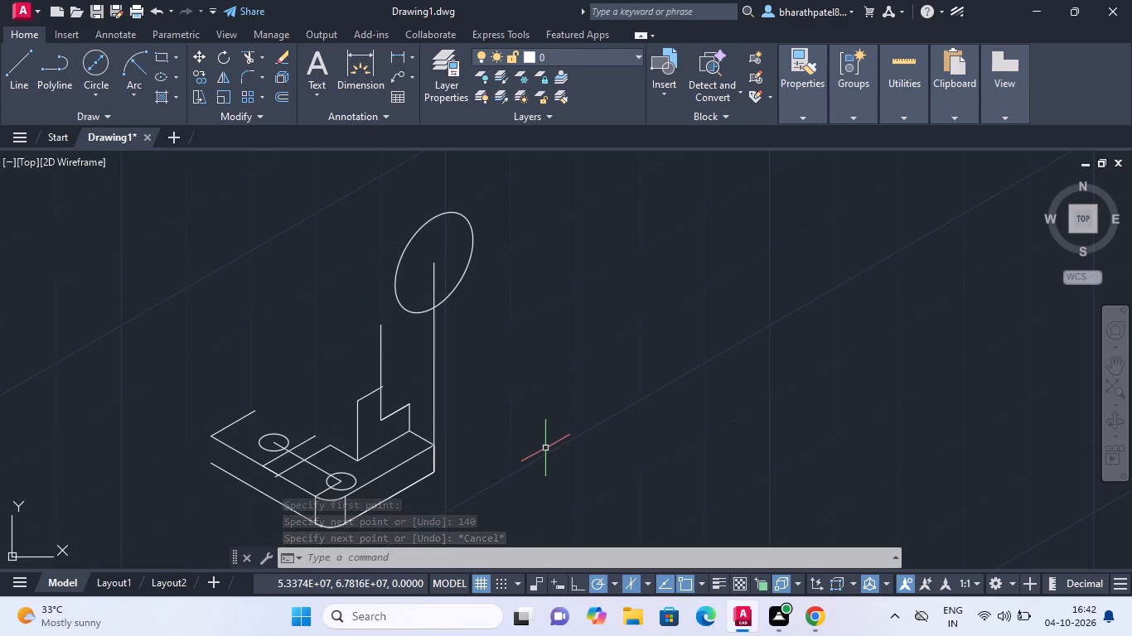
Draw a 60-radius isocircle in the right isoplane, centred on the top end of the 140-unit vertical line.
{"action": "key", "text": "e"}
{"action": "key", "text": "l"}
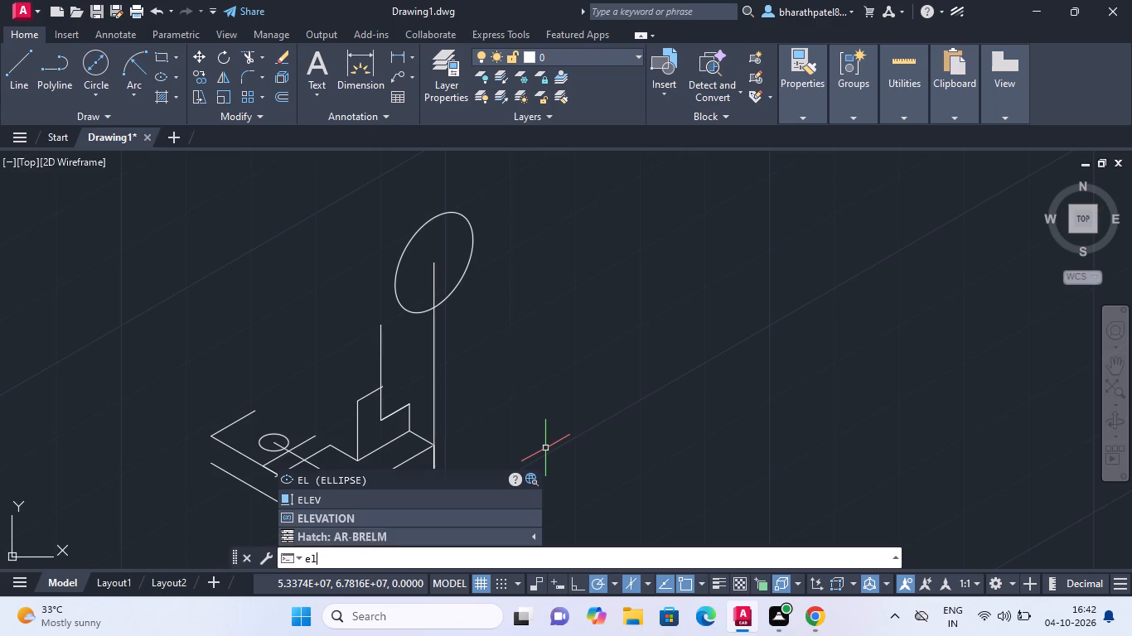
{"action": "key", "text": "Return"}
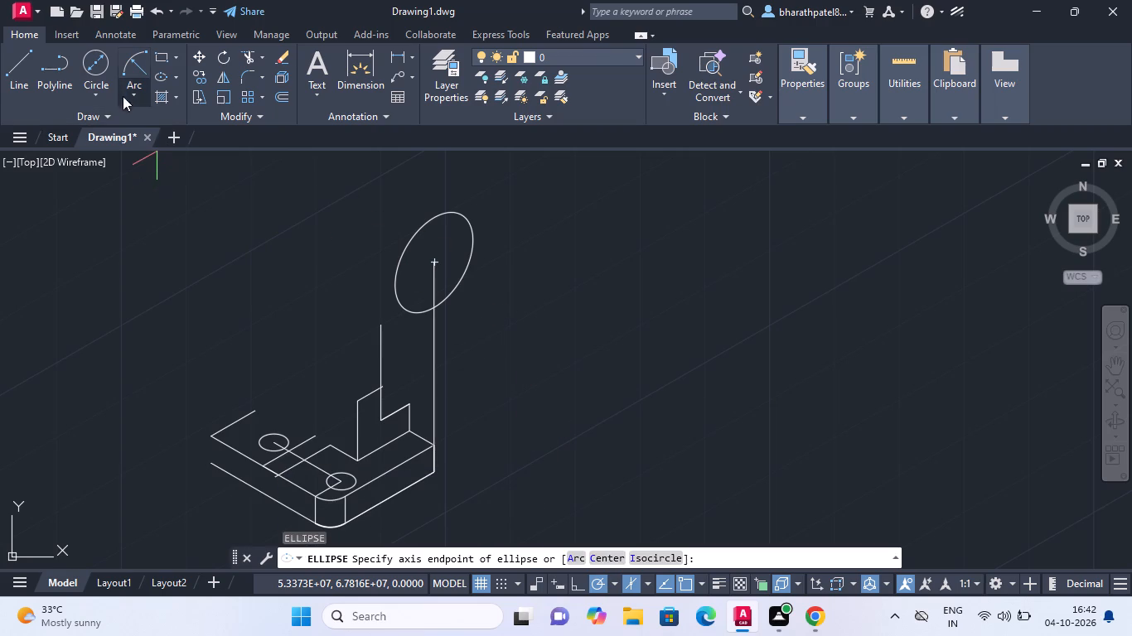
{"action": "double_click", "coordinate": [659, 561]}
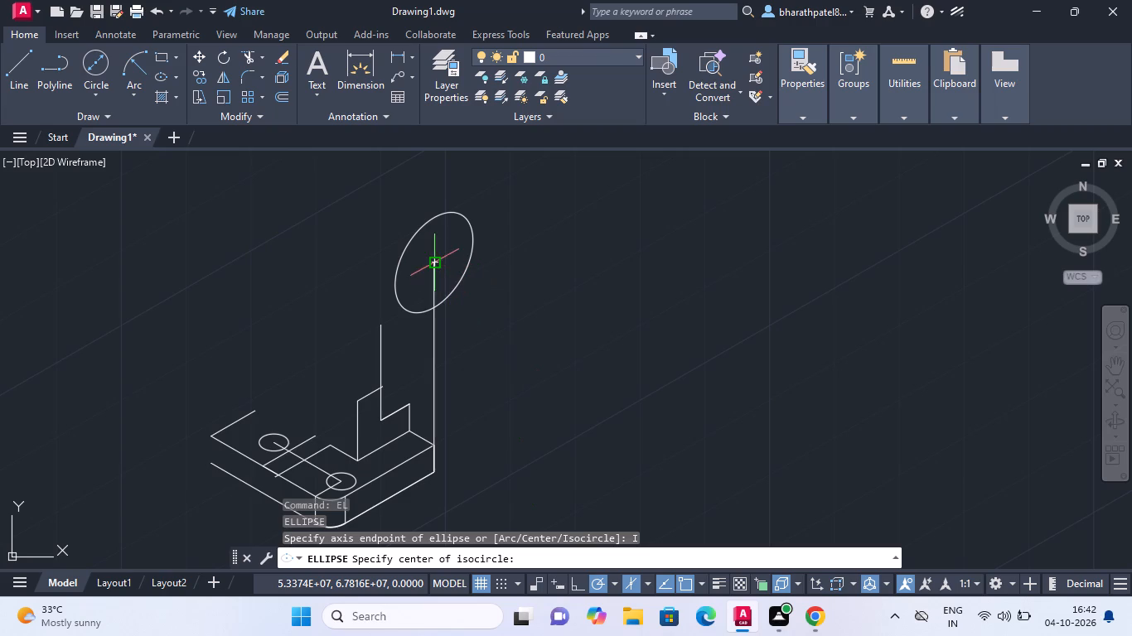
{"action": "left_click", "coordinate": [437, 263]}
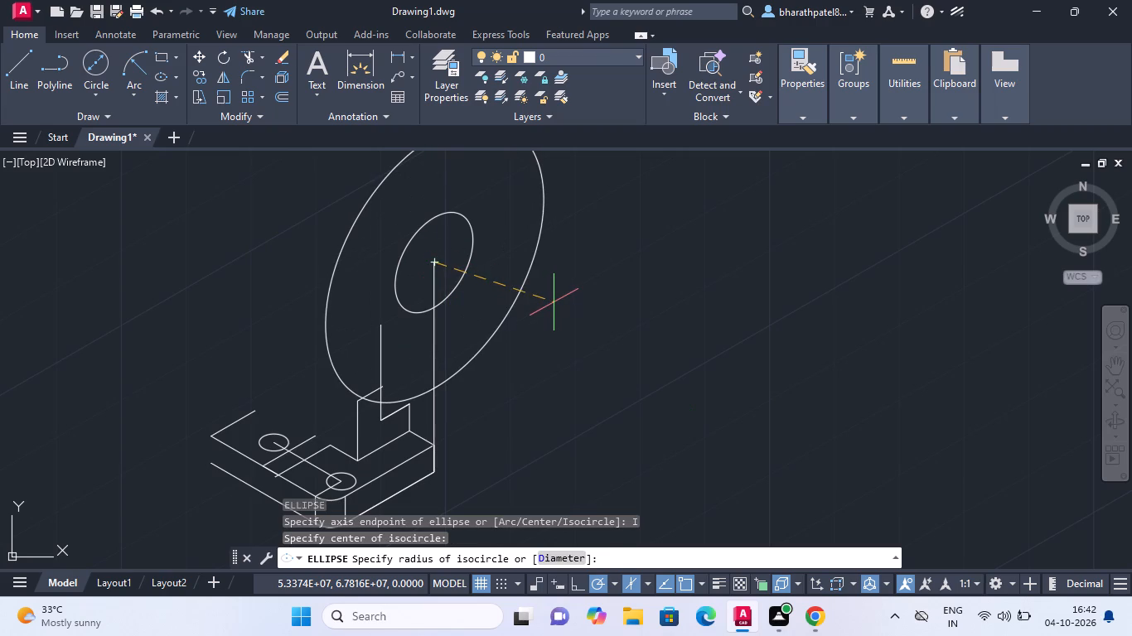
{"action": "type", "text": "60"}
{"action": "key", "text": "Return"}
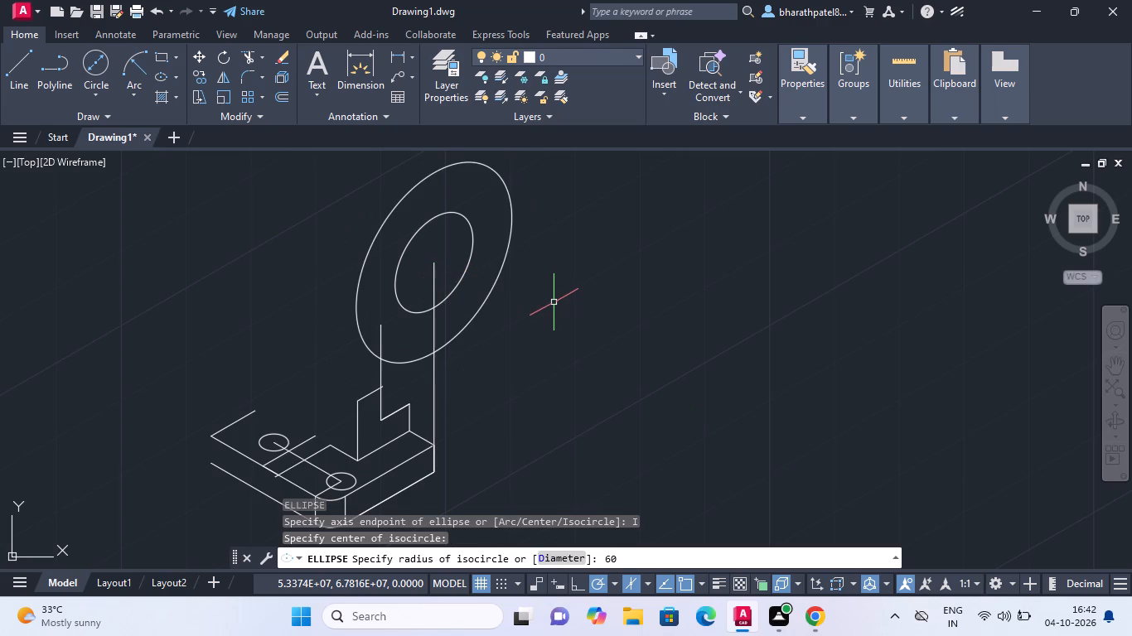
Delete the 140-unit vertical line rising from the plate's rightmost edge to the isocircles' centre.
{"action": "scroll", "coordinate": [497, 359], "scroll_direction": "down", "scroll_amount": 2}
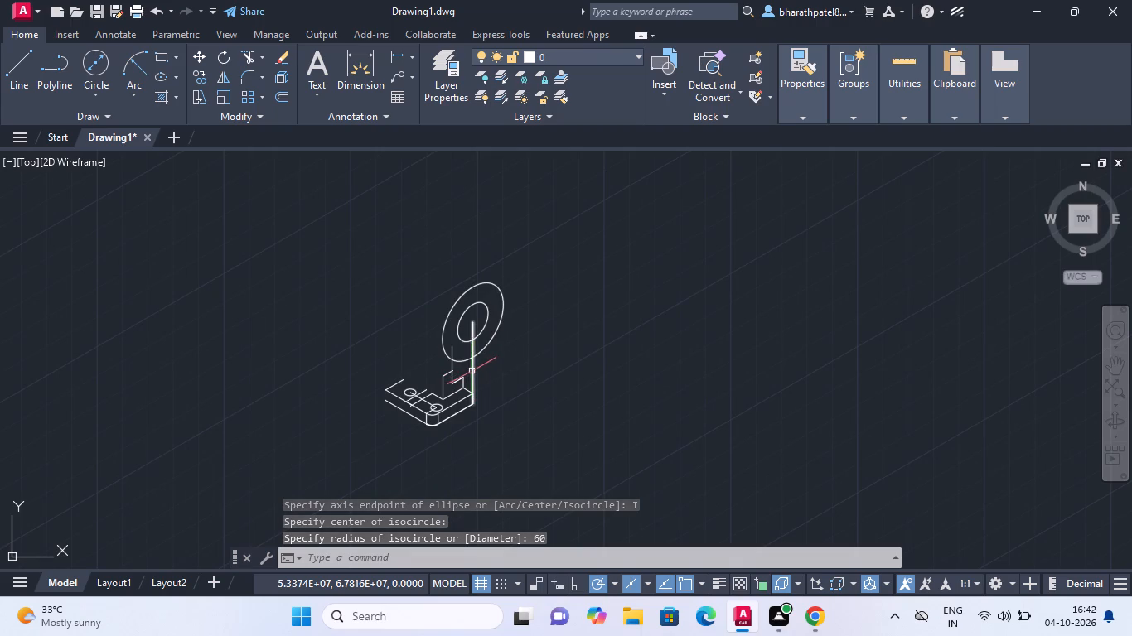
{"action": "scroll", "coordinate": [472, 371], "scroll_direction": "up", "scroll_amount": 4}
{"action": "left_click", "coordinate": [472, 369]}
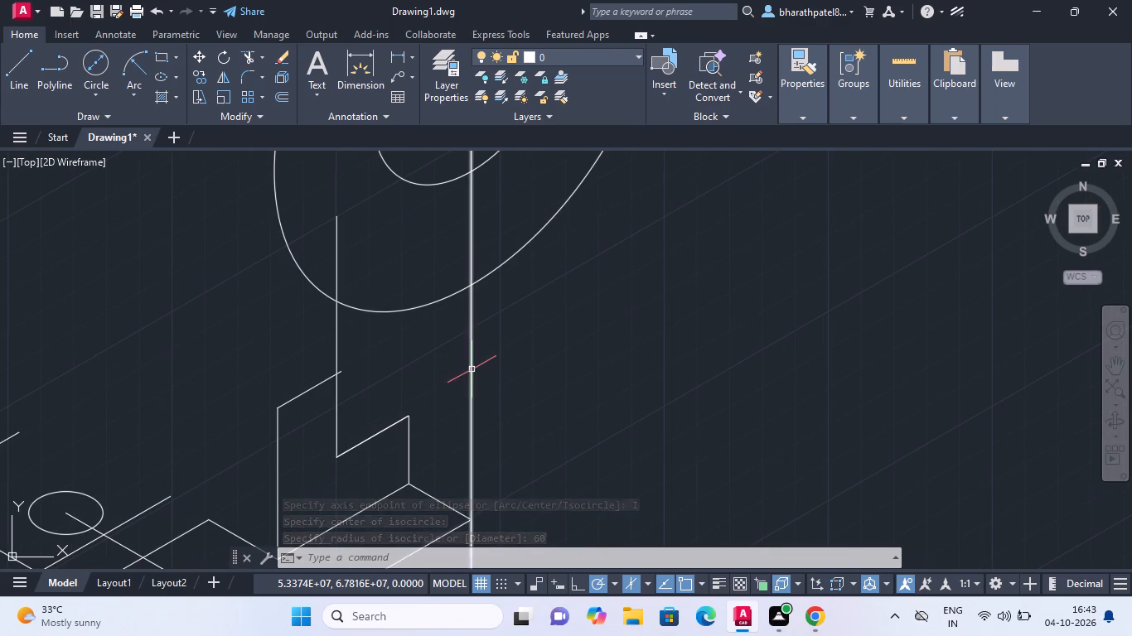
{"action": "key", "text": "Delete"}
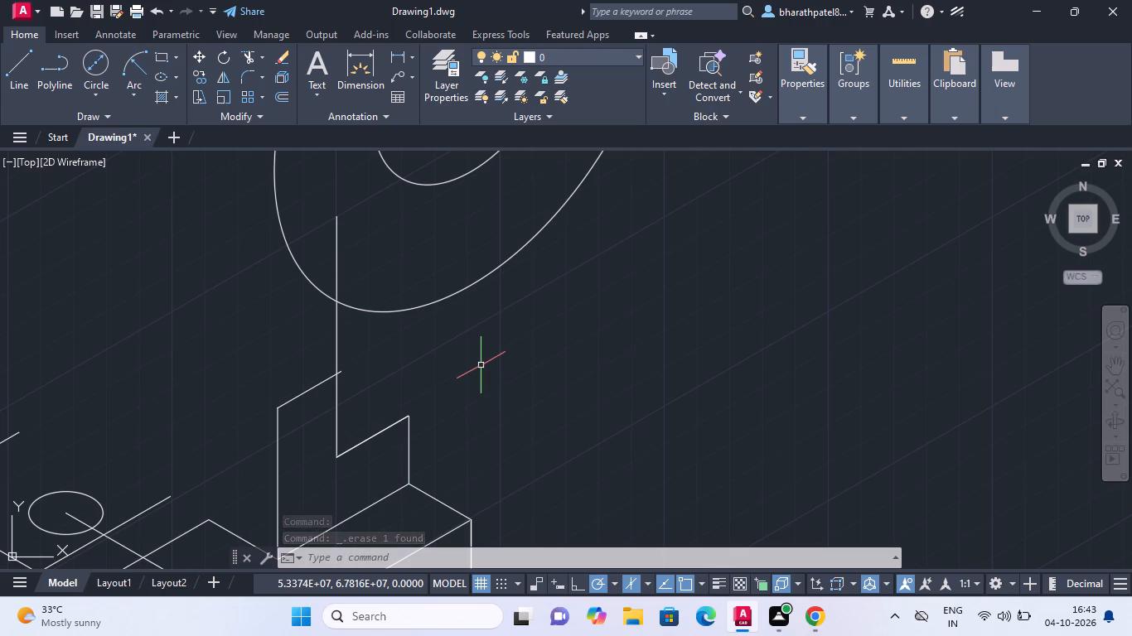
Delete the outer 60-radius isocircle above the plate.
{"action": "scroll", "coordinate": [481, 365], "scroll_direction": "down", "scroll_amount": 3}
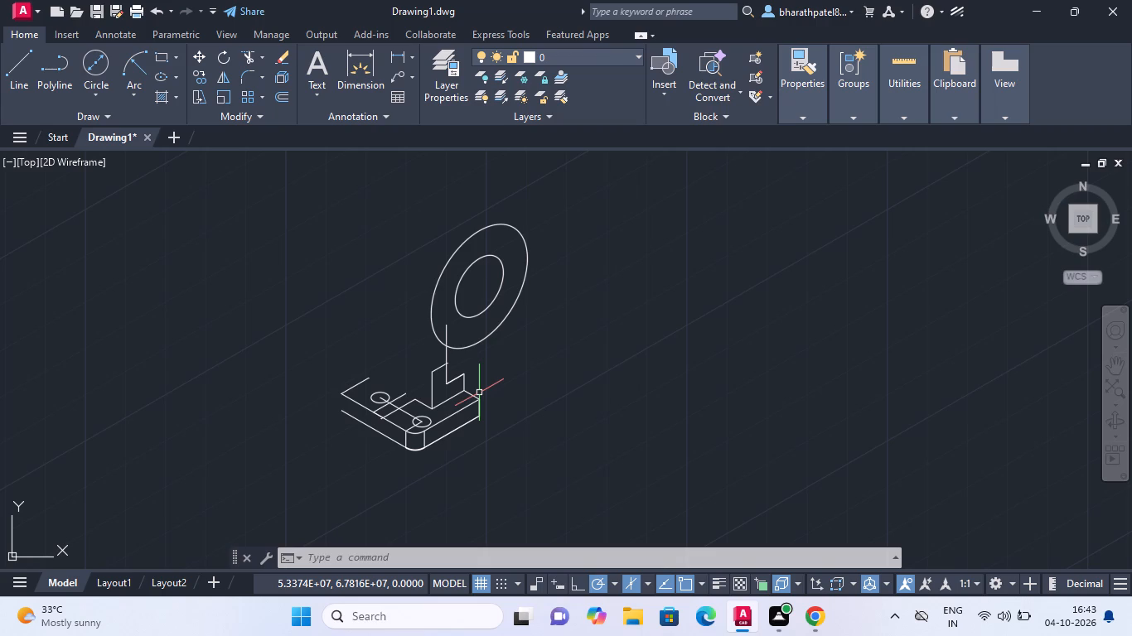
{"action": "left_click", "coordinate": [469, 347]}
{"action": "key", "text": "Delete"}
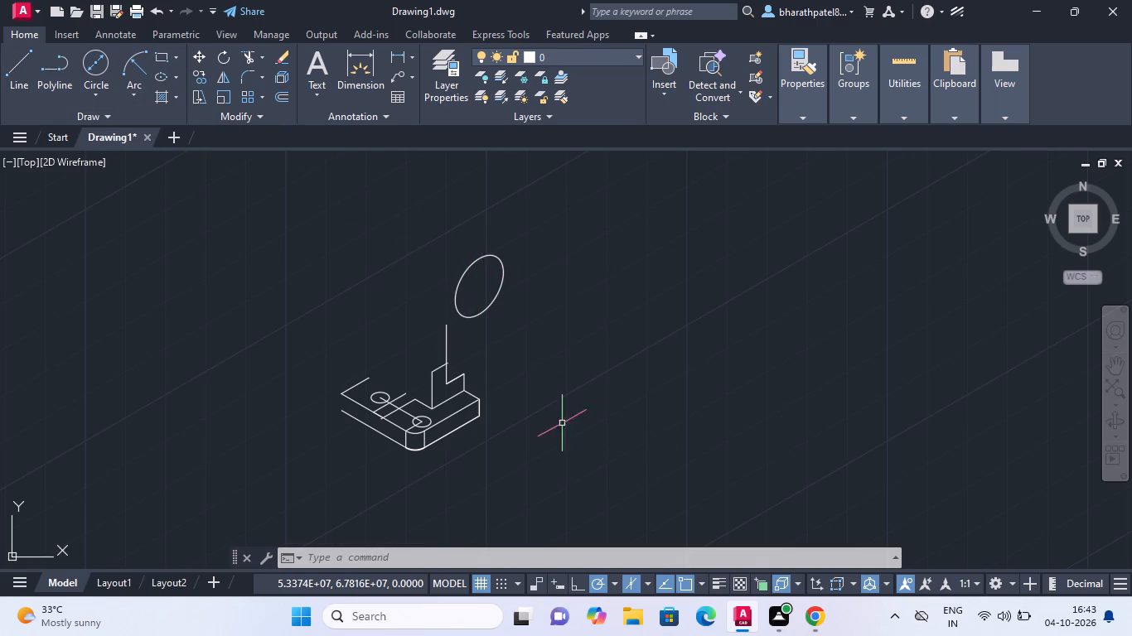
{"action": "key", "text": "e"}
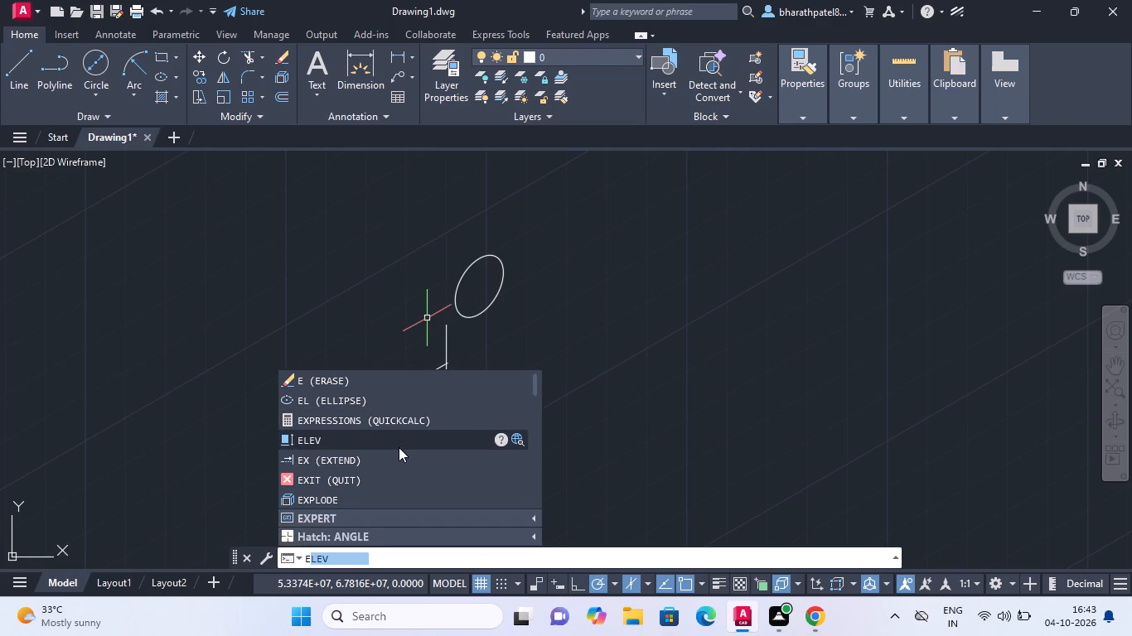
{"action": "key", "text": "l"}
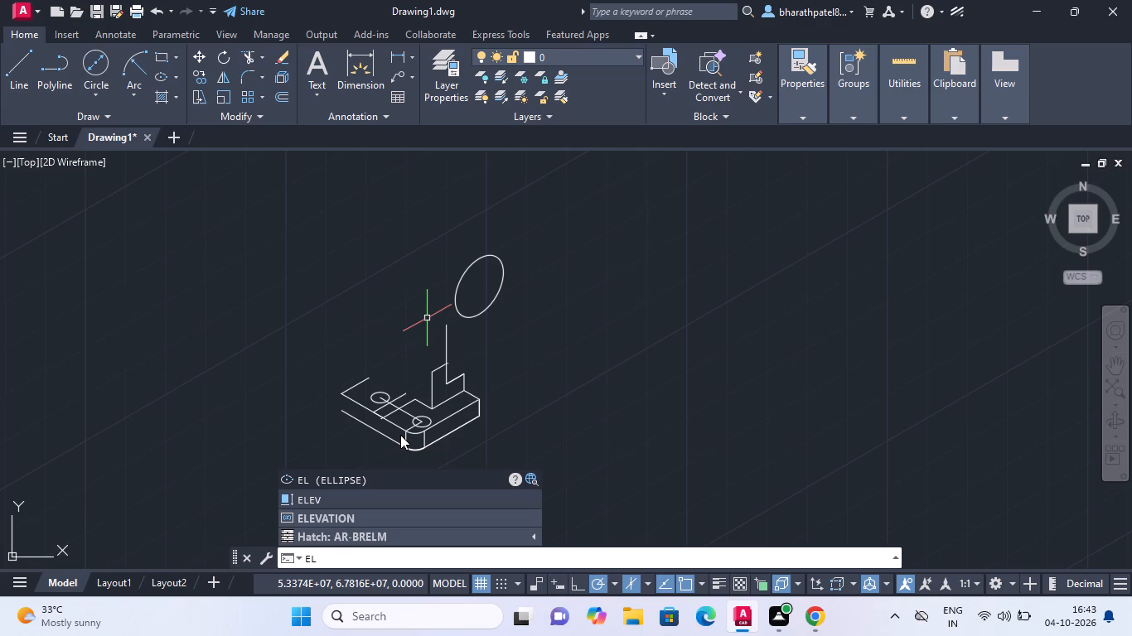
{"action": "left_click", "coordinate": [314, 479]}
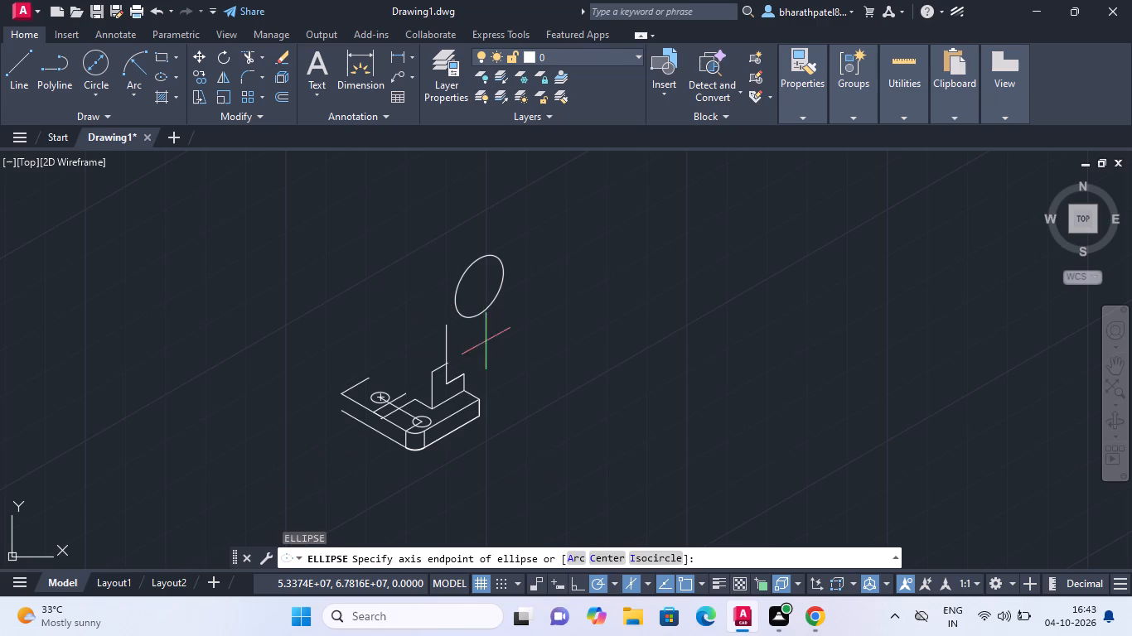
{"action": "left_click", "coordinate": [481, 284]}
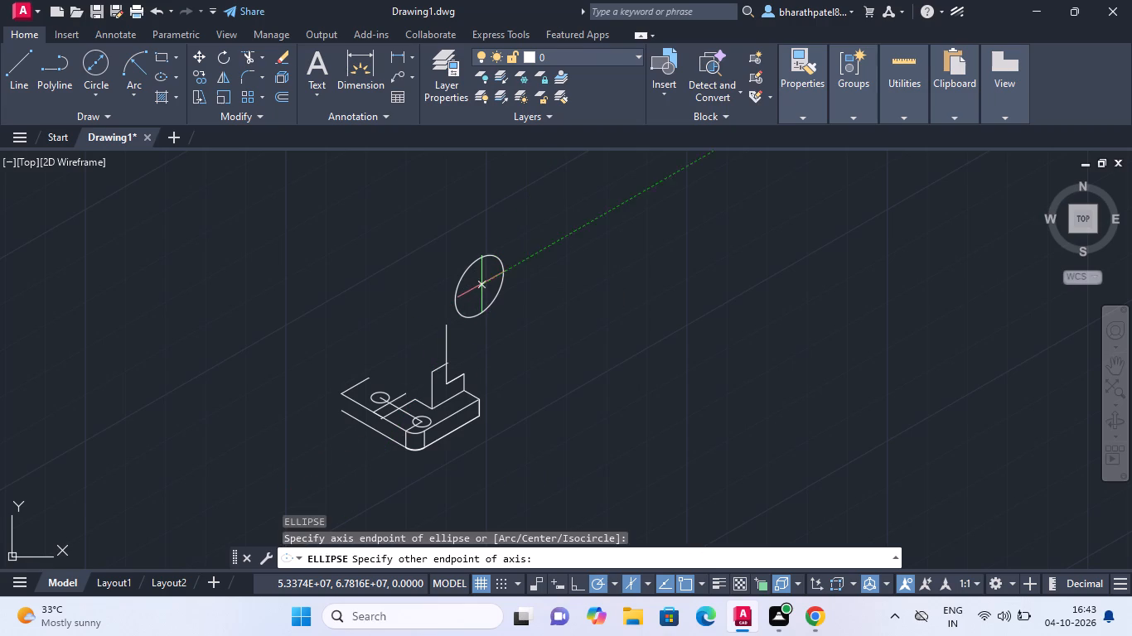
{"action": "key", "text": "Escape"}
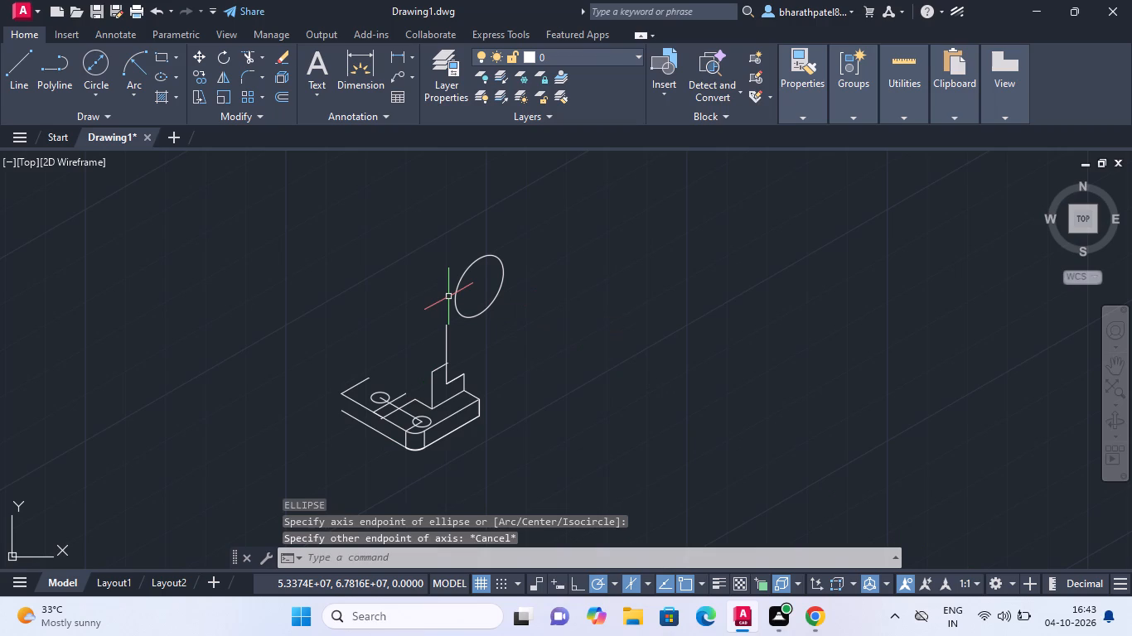
Draw a 60-diameter isocircle in the right isoplane, centred on the existing isocircle above the plate.
{"action": "type", "text": "el"}
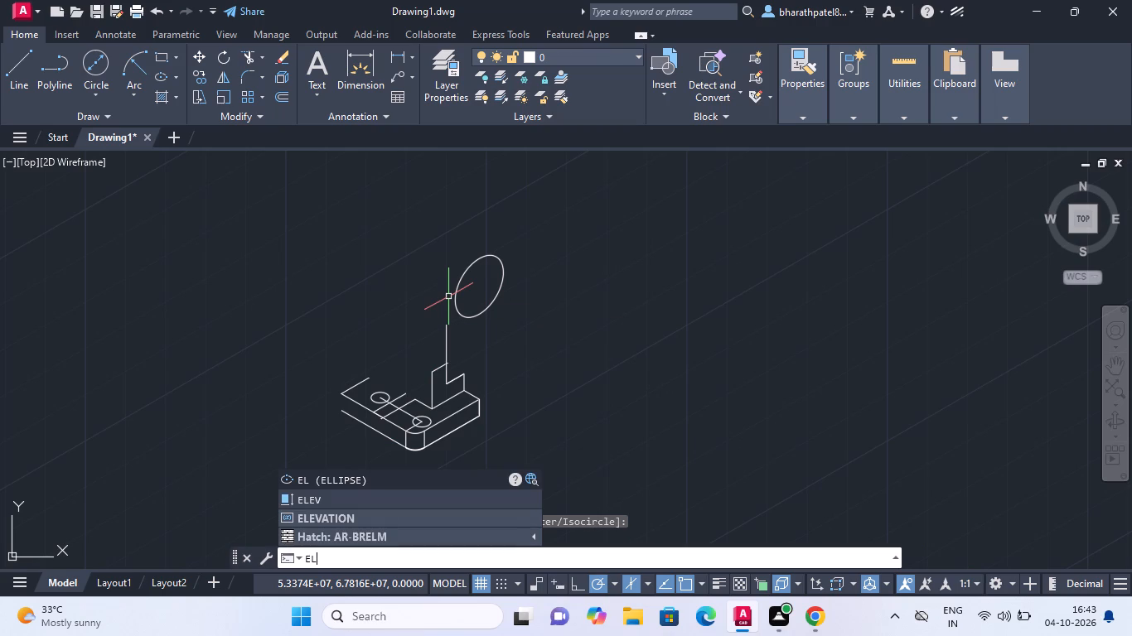
{"action": "left_click", "coordinate": [423, 475]}
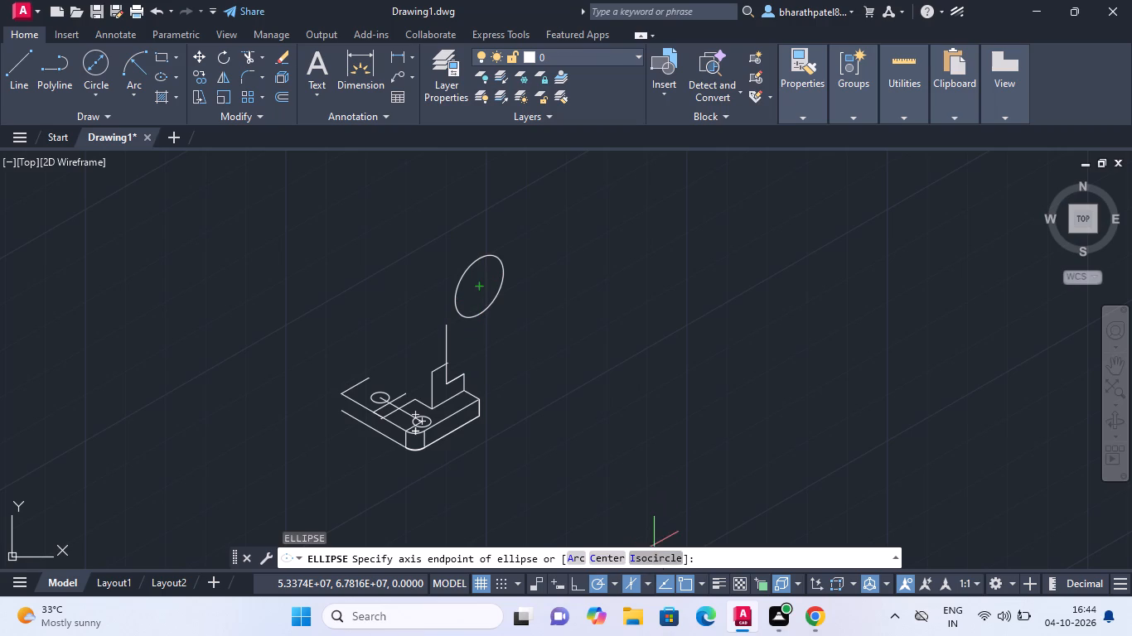
{"action": "left_click", "coordinate": [654, 562]}
{"action": "left_click", "coordinate": [477, 285]}
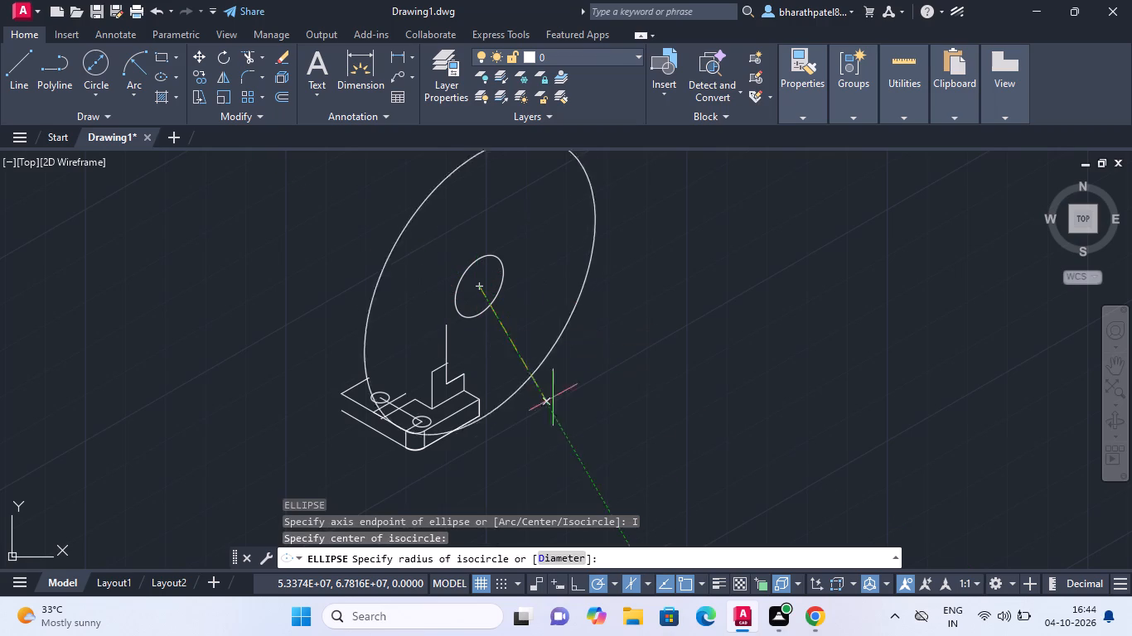
{"action": "left_click", "coordinate": [563, 564]}
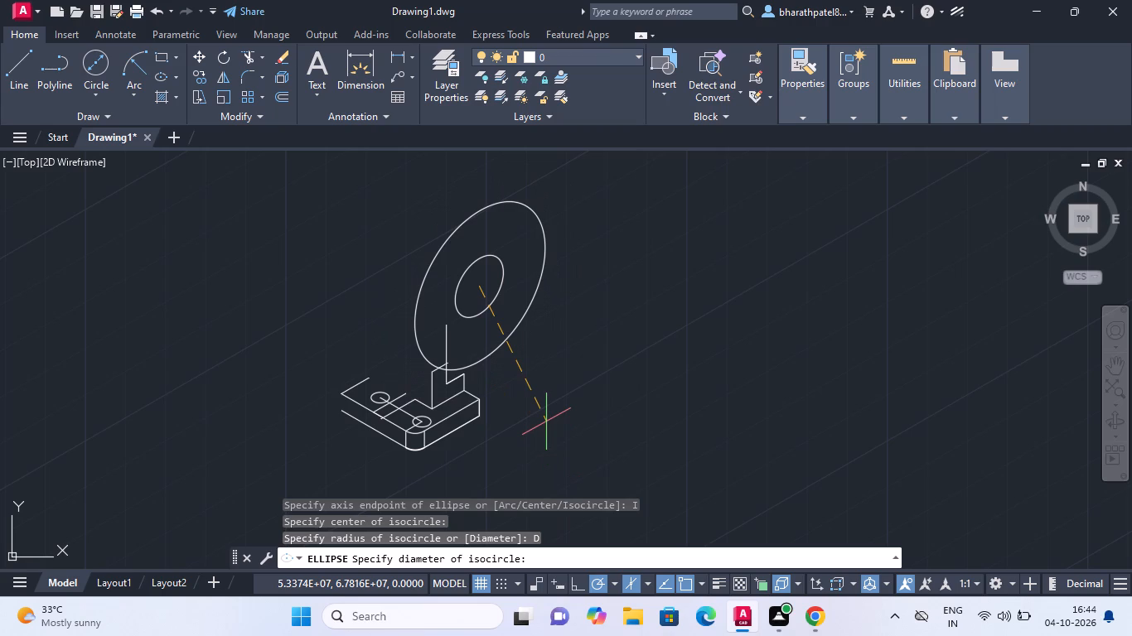
{"action": "key", "text": "6"}
{"action": "key", "text": "0"}
{"action": "key", "text": "Return"}
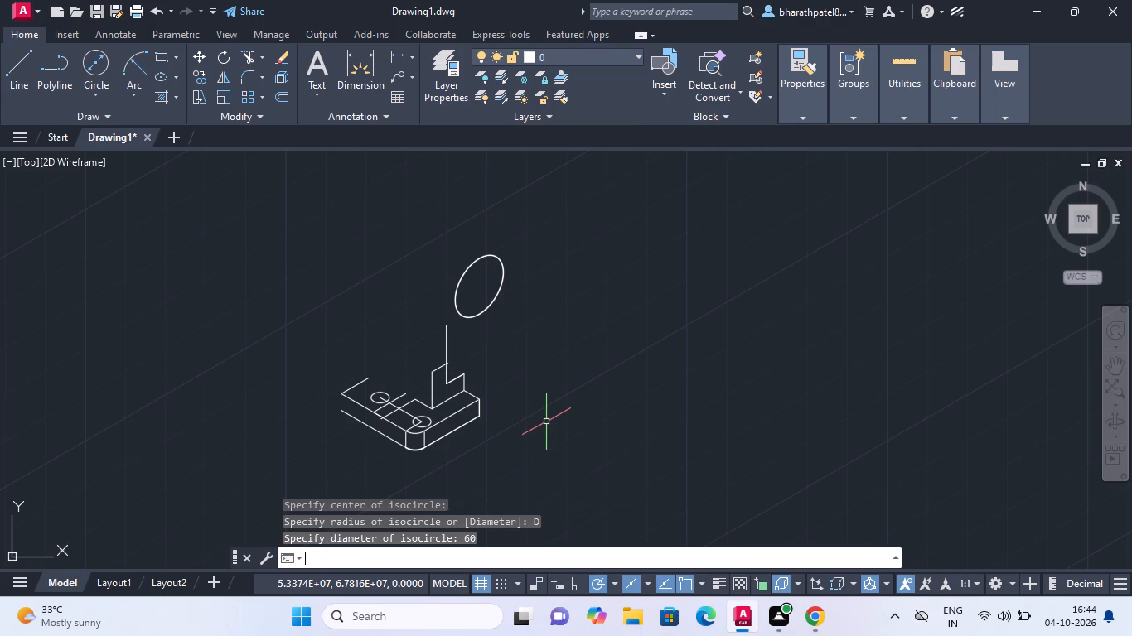
Draw another 60-diameter isocircle in the right isoplane on the same centre above the plate.
{"action": "scroll", "coordinate": [469, 316], "scroll_direction": "up", "scroll_amount": 3}
{"action": "scroll", "coordinate": [470, 314], "scroll_direction": "down", "scroll_amount": 3}
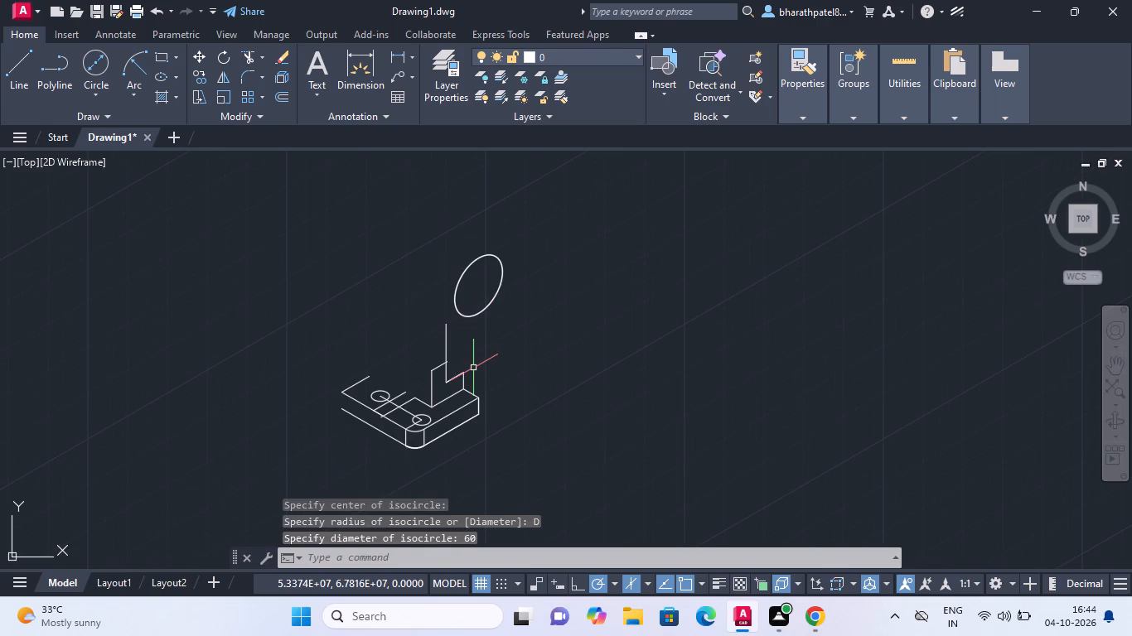
{"action": "key", "text": "e"}
{"action": "key", "text": "l"}
{"action": "left_click", "coordinate": [418, 483]}
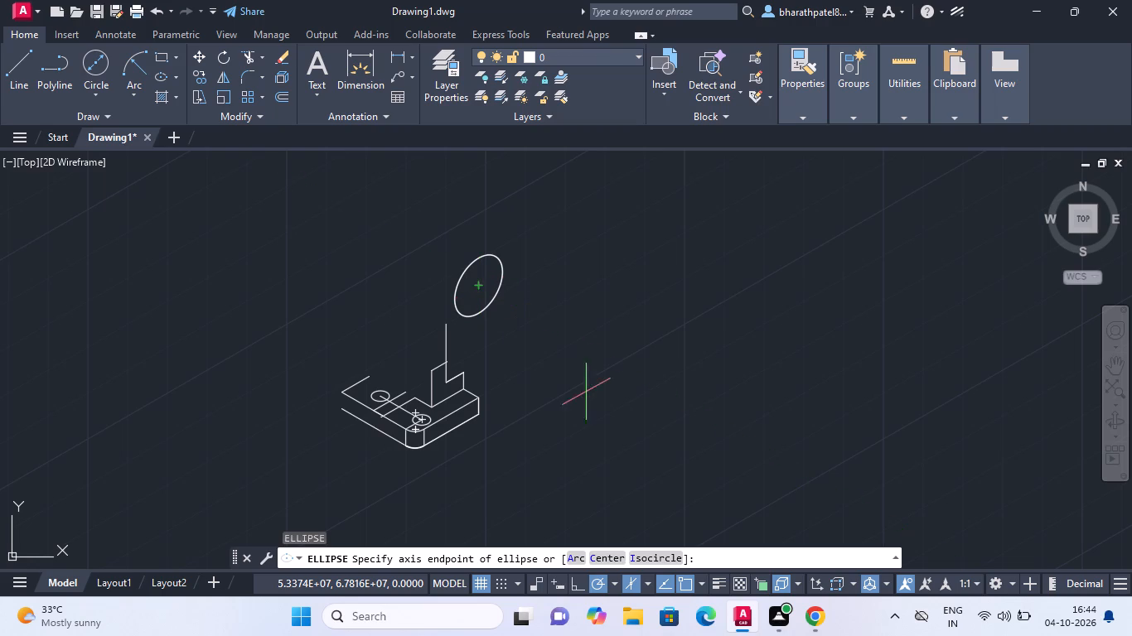
{"action": "left_click", "coordinate": [647, 566]}
{"action": "left_click", "coordinate": [646, 561]}
{"action": "left_click", "coordinate": [480, 286]}
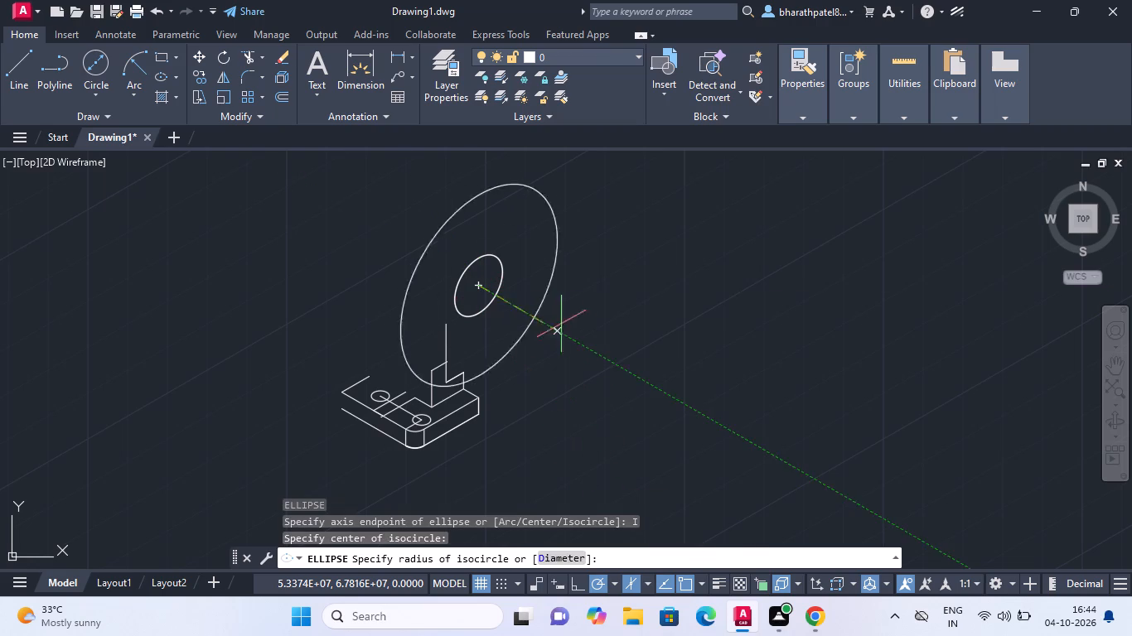
{"action": "left_click", "coordinate": [565, 564]}
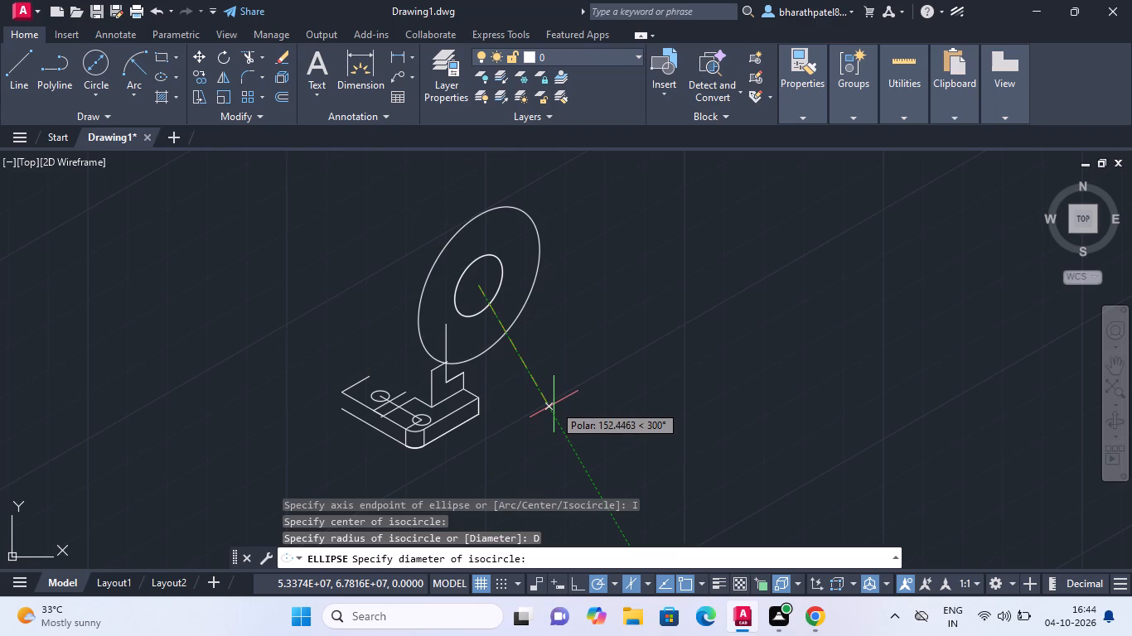
{"action": "type", "text": "60"}
{"action": "key", "text": "Return"}
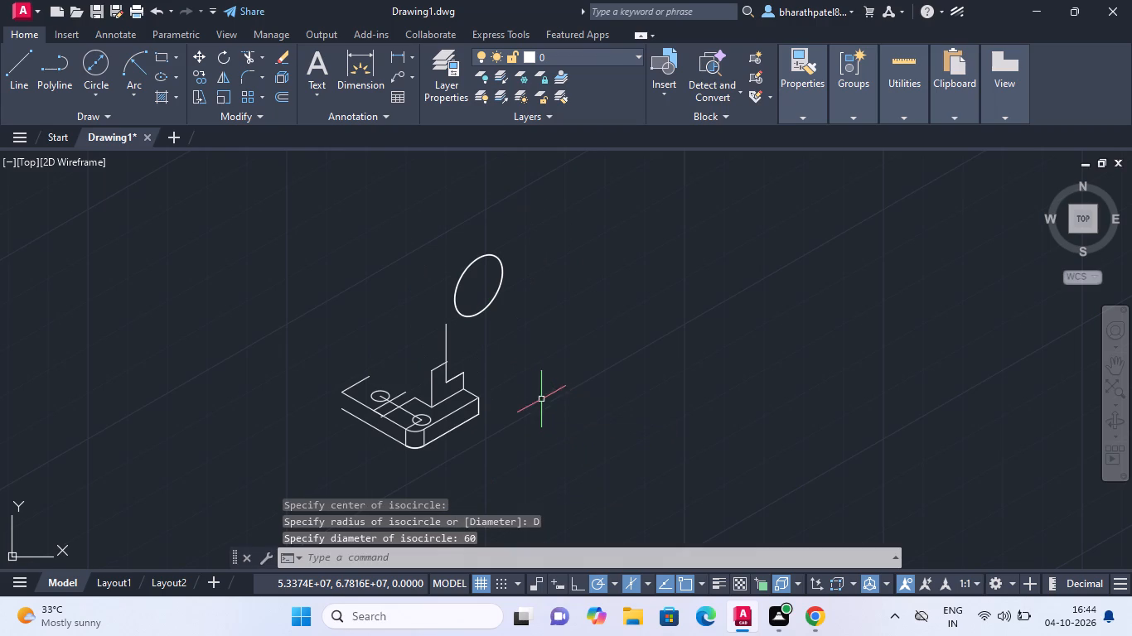
Draw a concentric 36-diameter isocircle inside the 60-diameter isocircle above the plate.
{"action": "scroll", "coordinate": [527, 295], "scroll_direction": "up", "scroll_amount": 2}
{"action": "scroll", "coordinate": [527, 295], "scroll_direction": "down", "scroll_amount": 1}
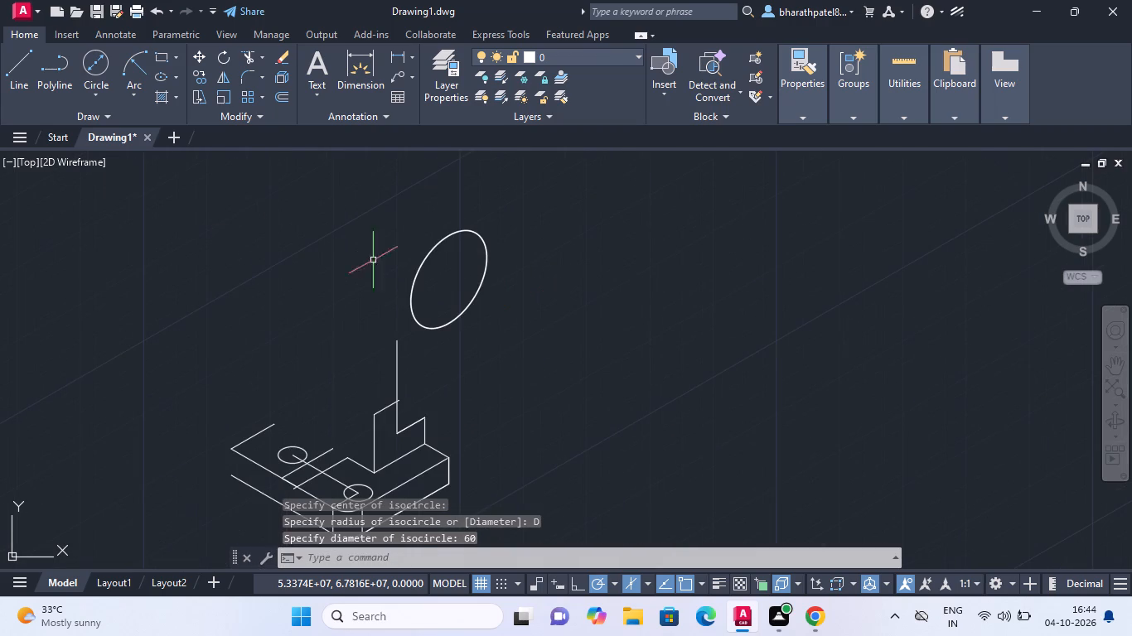
{"action": "scroll", "coordinate": [457, 255], "scroll_direction": "up", "scroll_amount": 4}
{"action": "scroll", "coordinate": [457, 255], "scroll_direction": "down", "scroll_amount": 3}
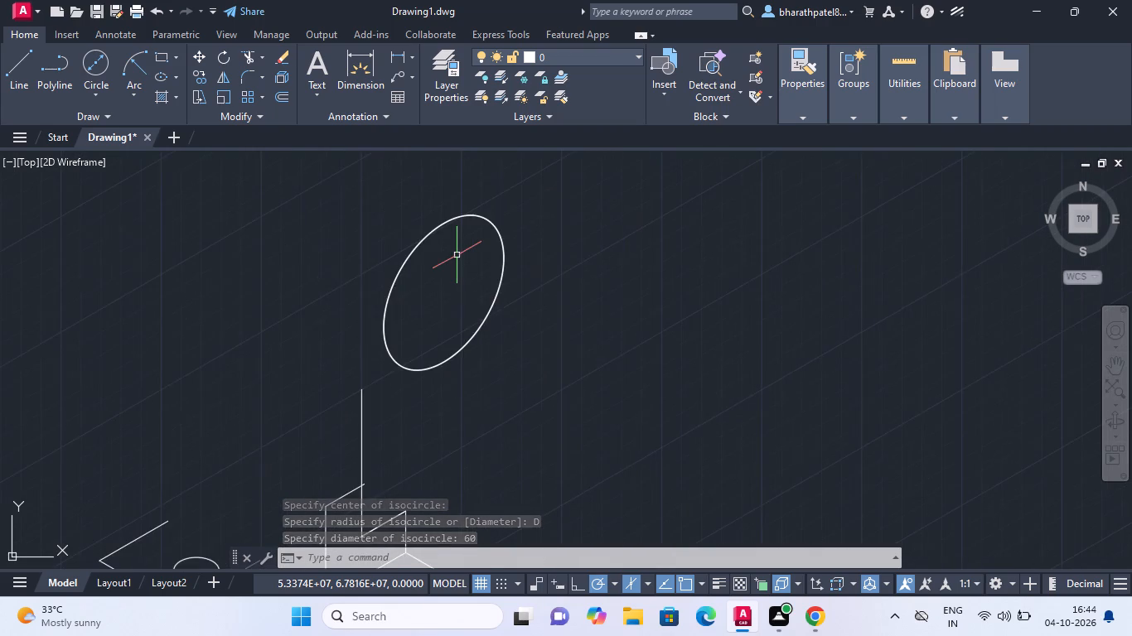
{"action": "scroll", "coordinate": [457, 256], "scroll_direction": "down", "scroll_amount": 2}
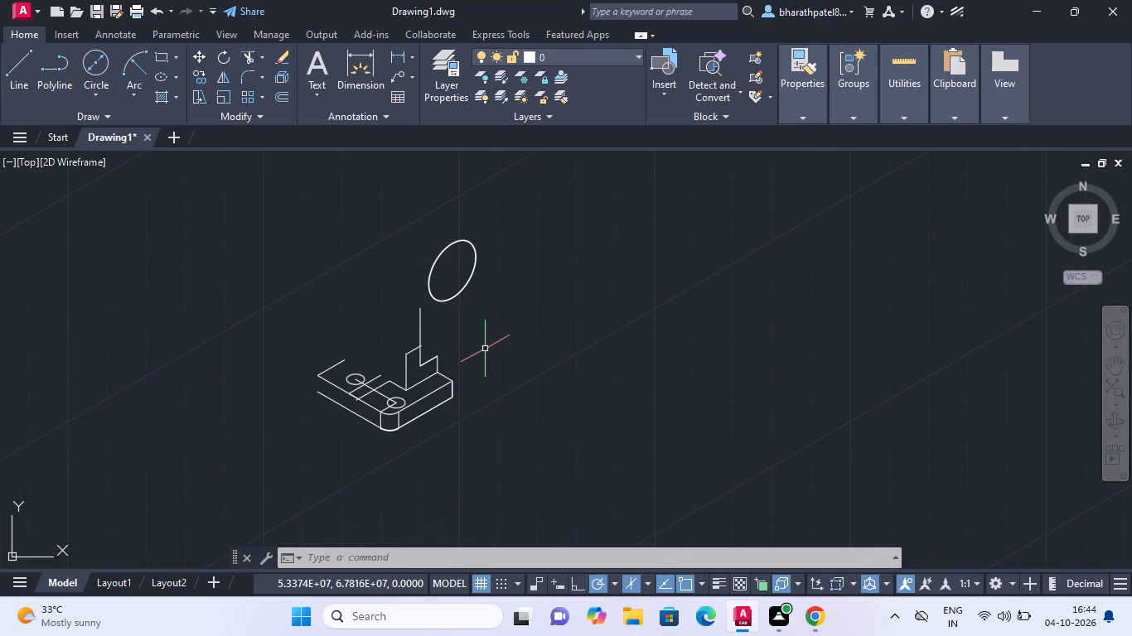
{"action": "key", "text": "space"}
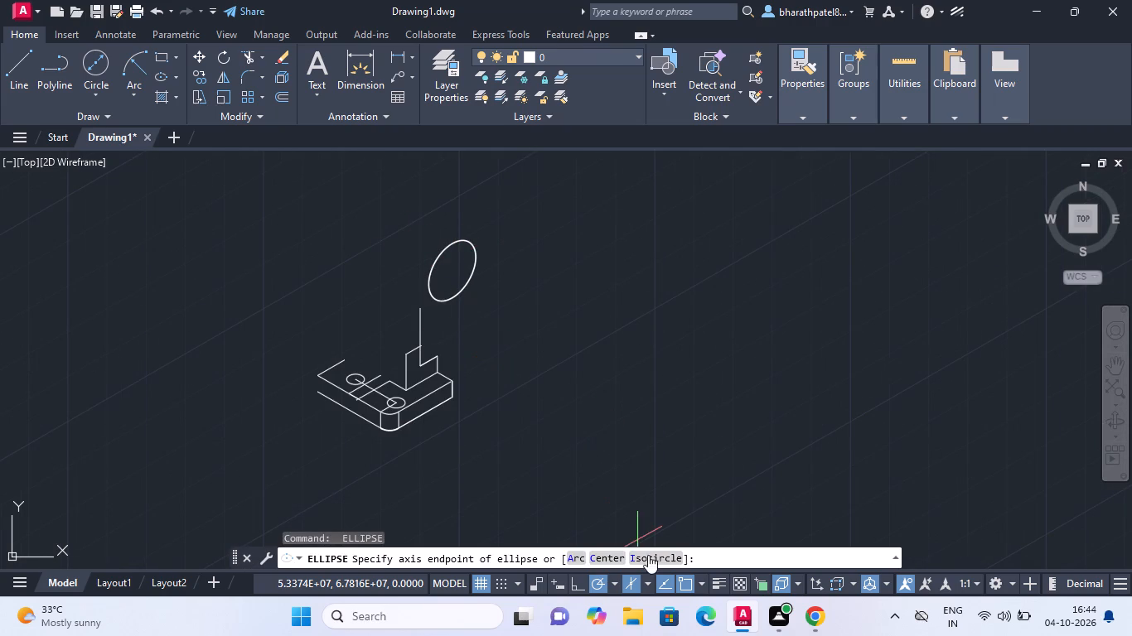
{"action": "left_click", "coordinate": [653, 561]}
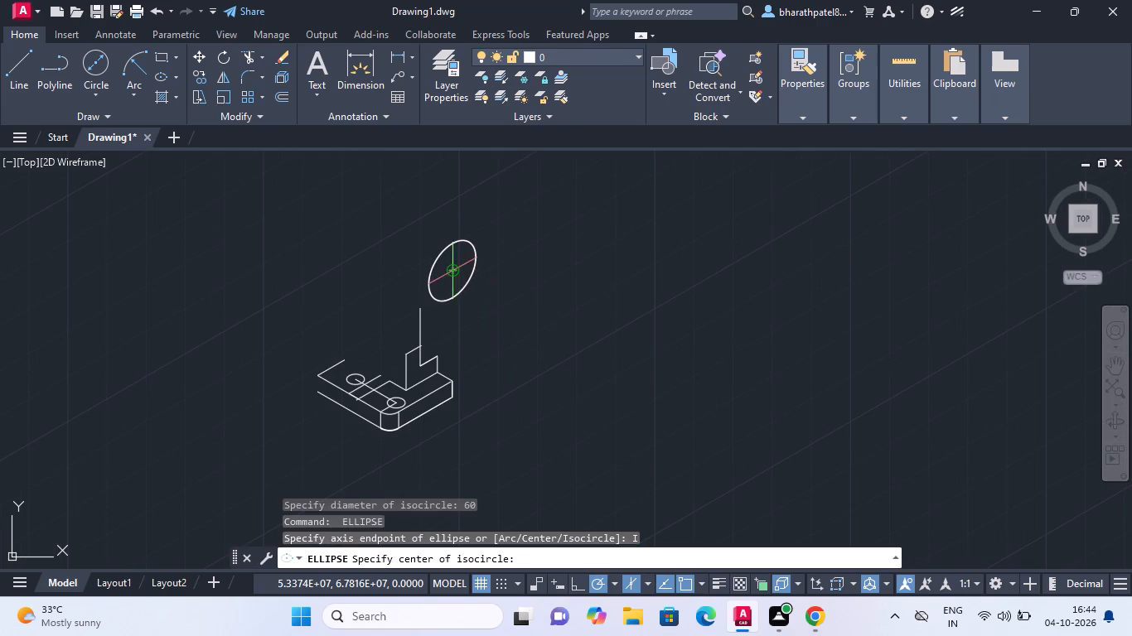
{"action": "double_click", "coordinate": [455, 273]}
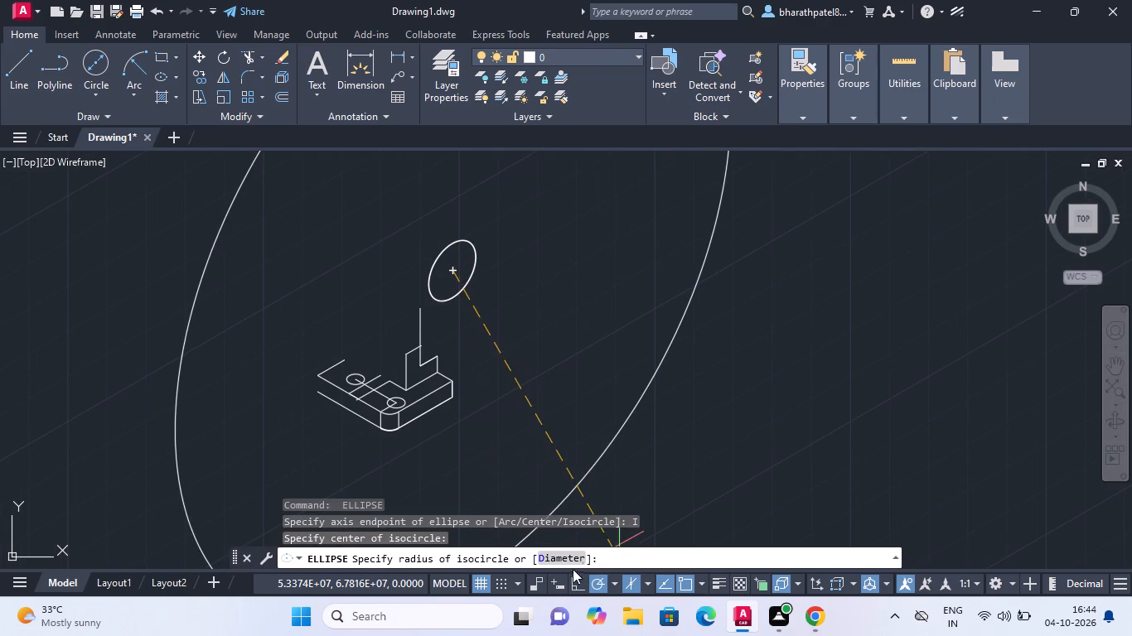
{"action": "double_click", "coordinate": [577, 555]}
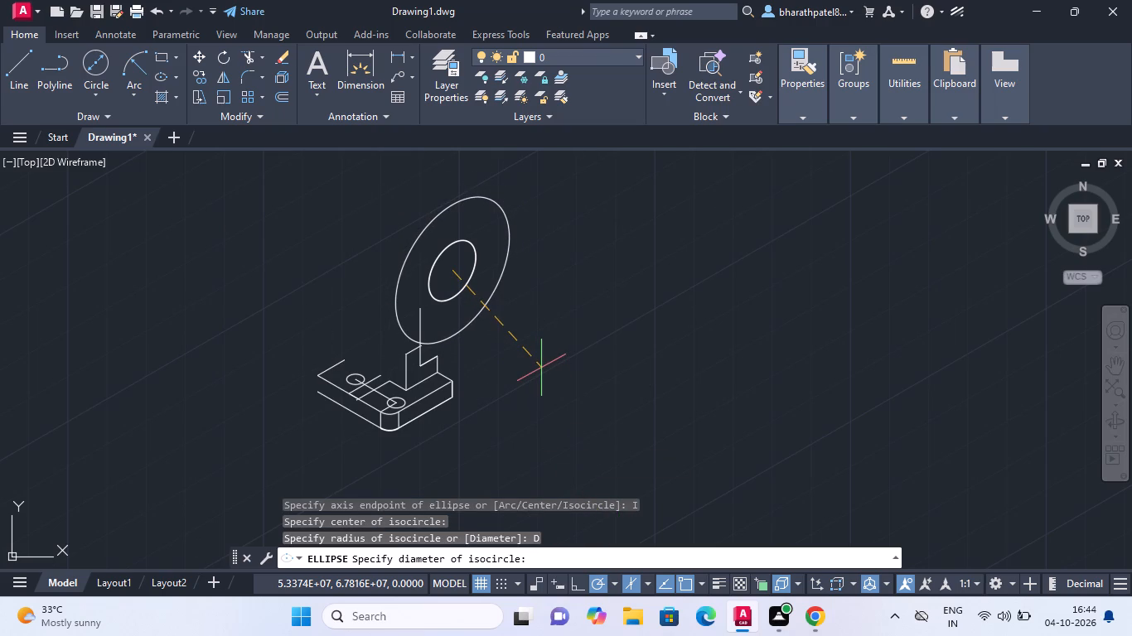
{"action": "type", "text": "36"}
{"action": "key", "text": "Return"}
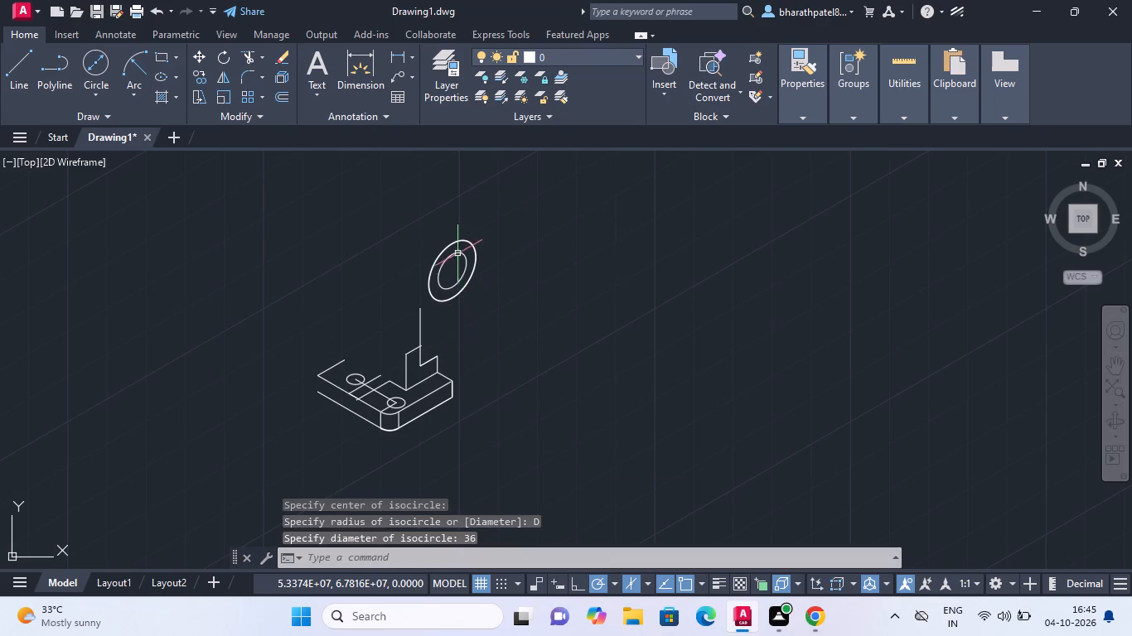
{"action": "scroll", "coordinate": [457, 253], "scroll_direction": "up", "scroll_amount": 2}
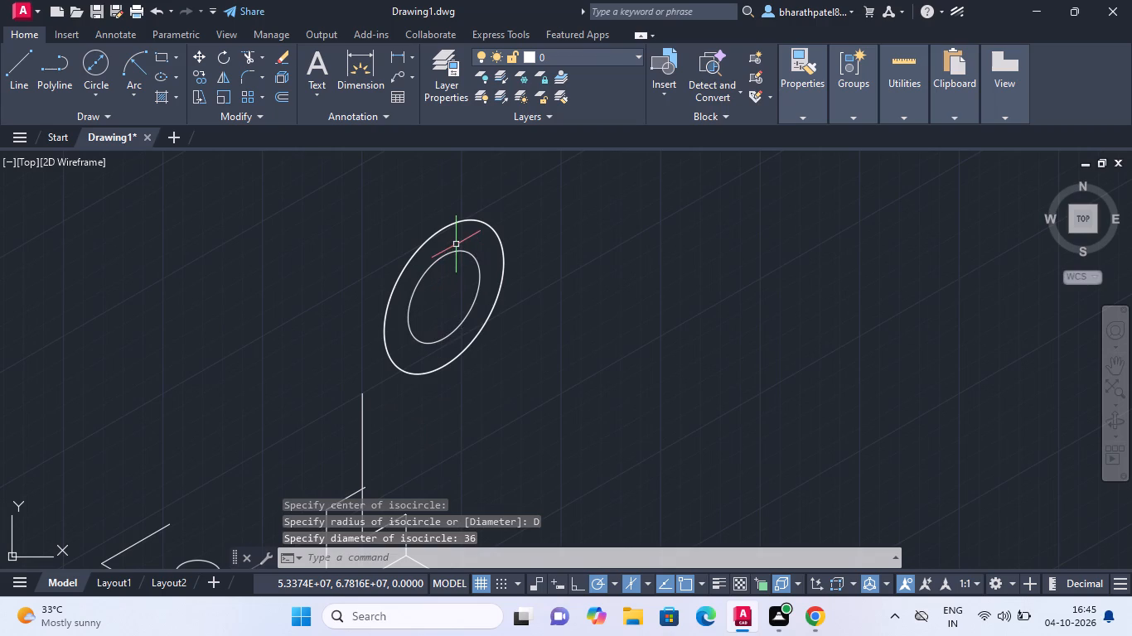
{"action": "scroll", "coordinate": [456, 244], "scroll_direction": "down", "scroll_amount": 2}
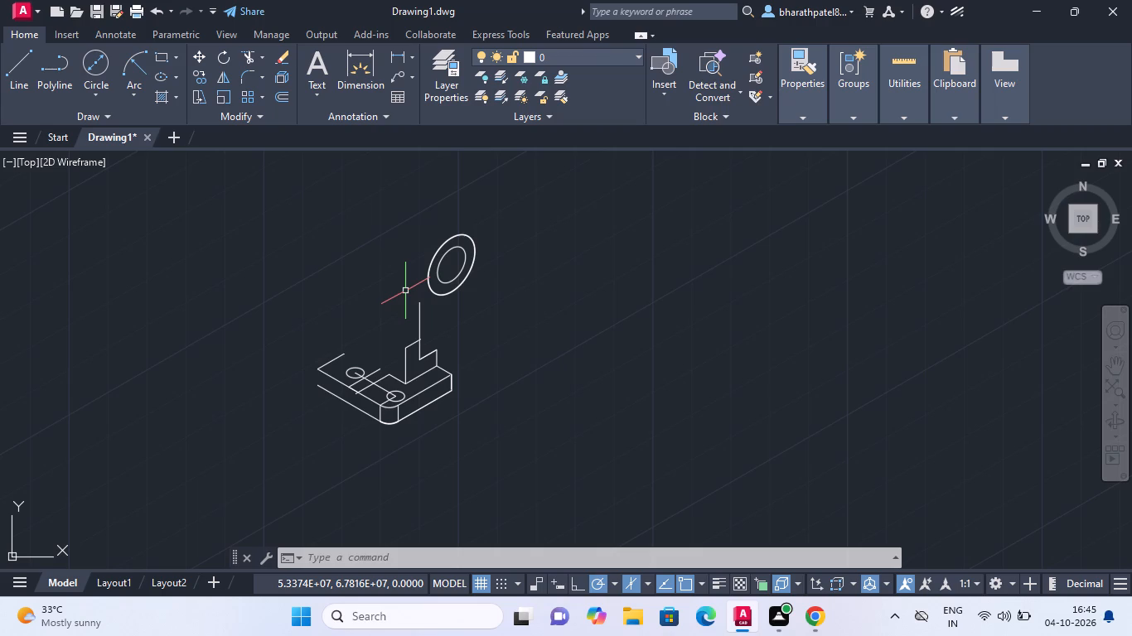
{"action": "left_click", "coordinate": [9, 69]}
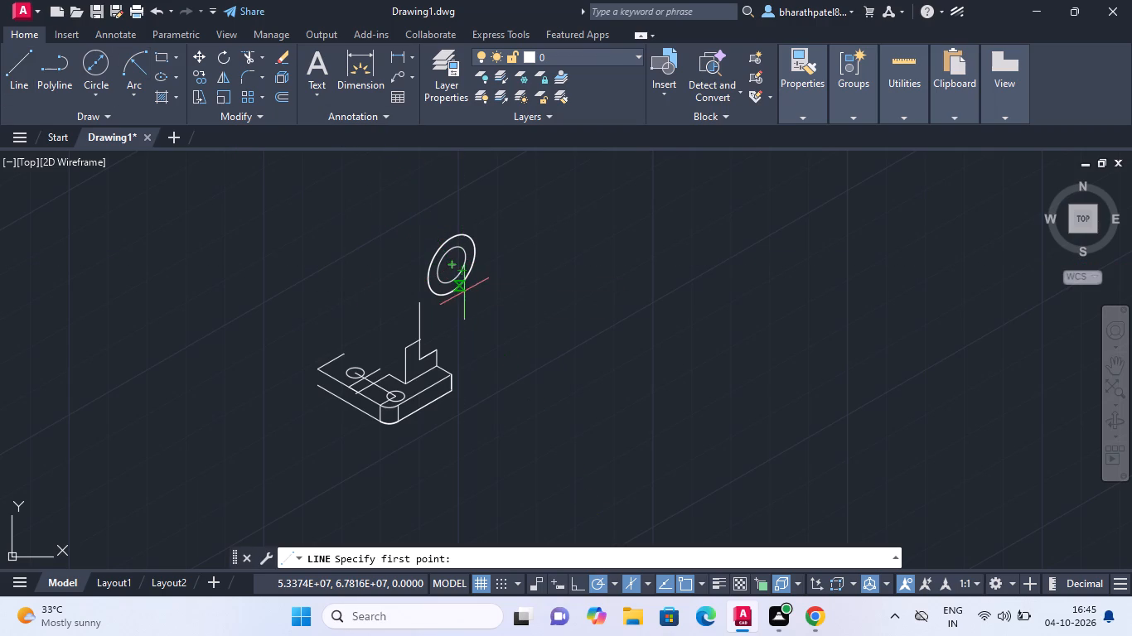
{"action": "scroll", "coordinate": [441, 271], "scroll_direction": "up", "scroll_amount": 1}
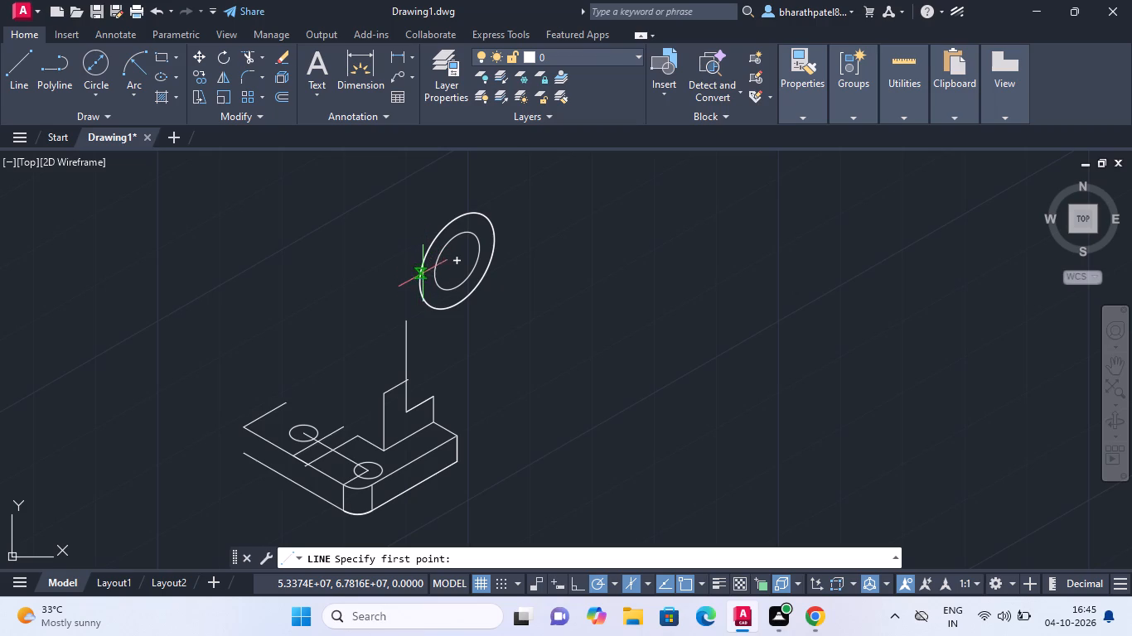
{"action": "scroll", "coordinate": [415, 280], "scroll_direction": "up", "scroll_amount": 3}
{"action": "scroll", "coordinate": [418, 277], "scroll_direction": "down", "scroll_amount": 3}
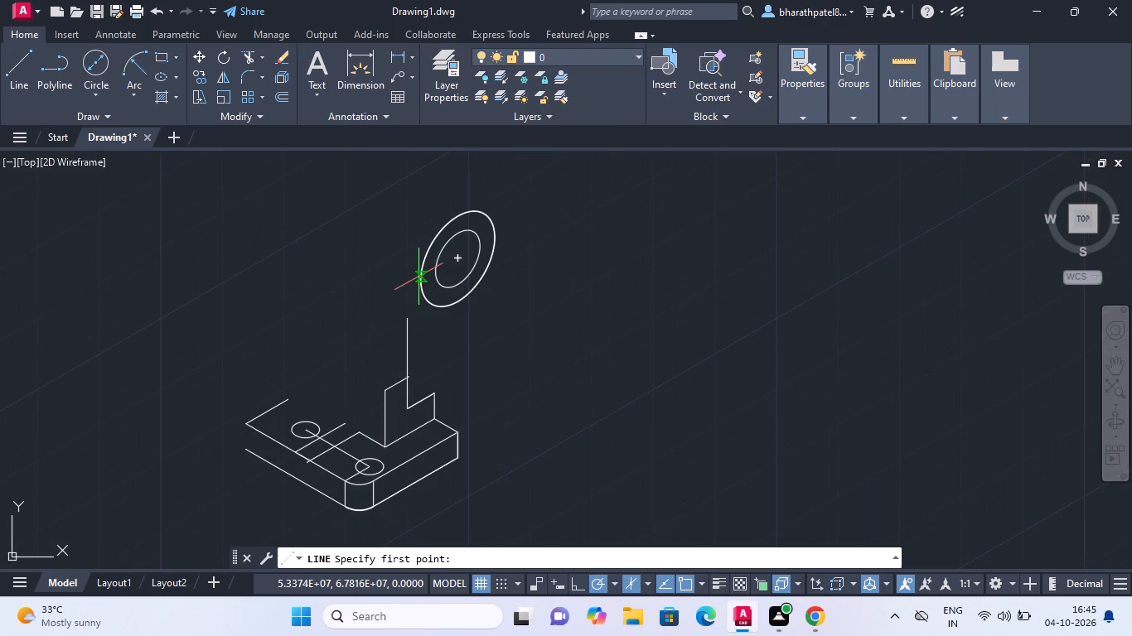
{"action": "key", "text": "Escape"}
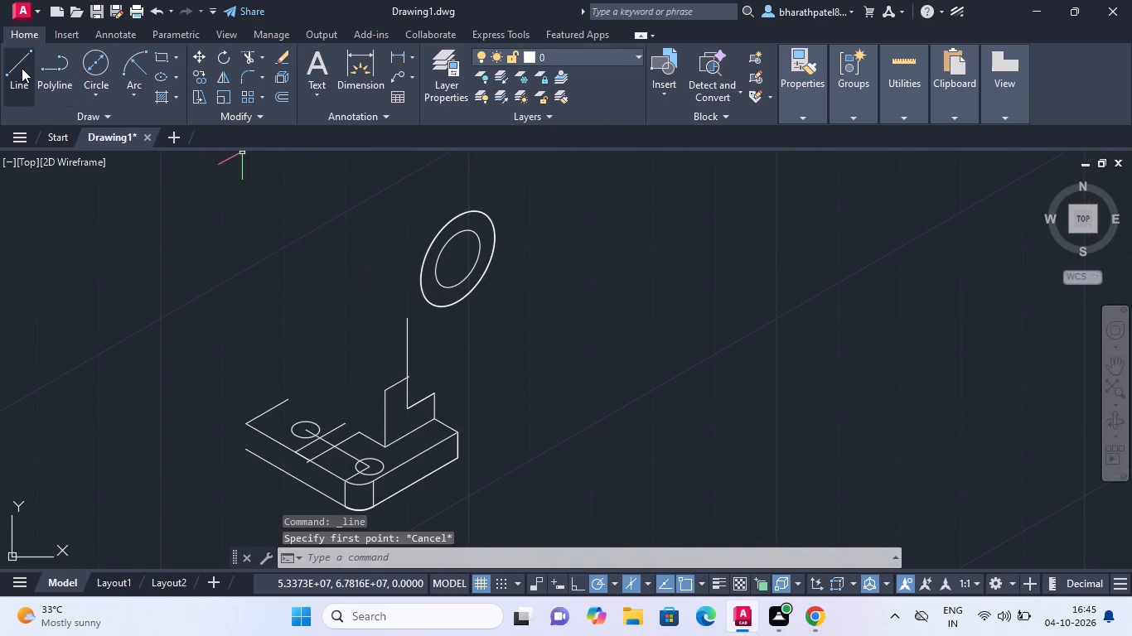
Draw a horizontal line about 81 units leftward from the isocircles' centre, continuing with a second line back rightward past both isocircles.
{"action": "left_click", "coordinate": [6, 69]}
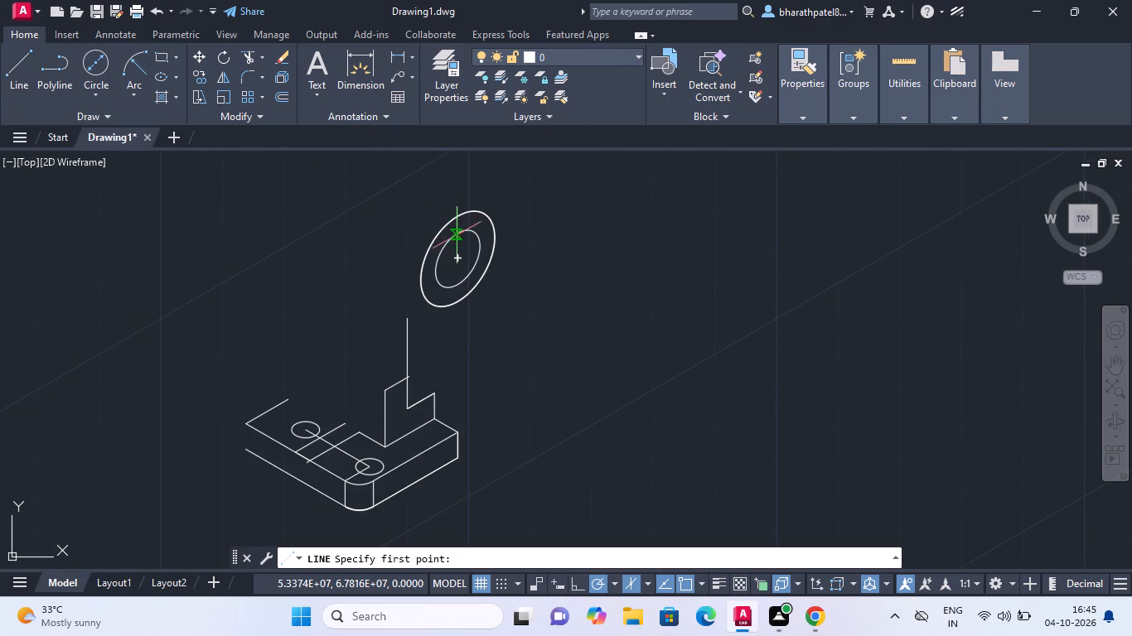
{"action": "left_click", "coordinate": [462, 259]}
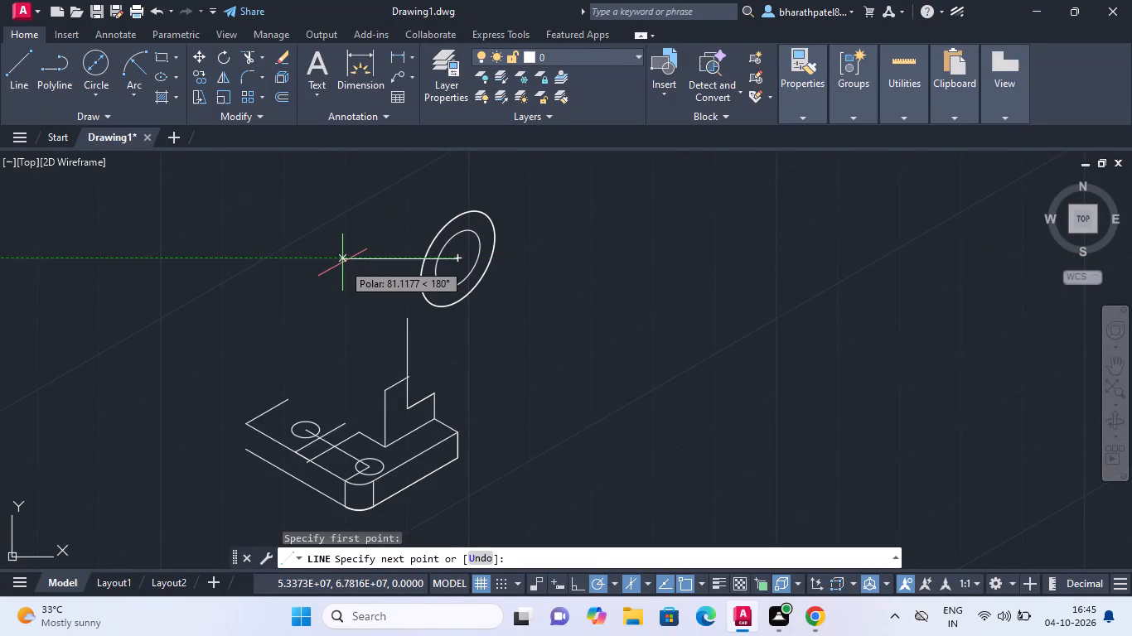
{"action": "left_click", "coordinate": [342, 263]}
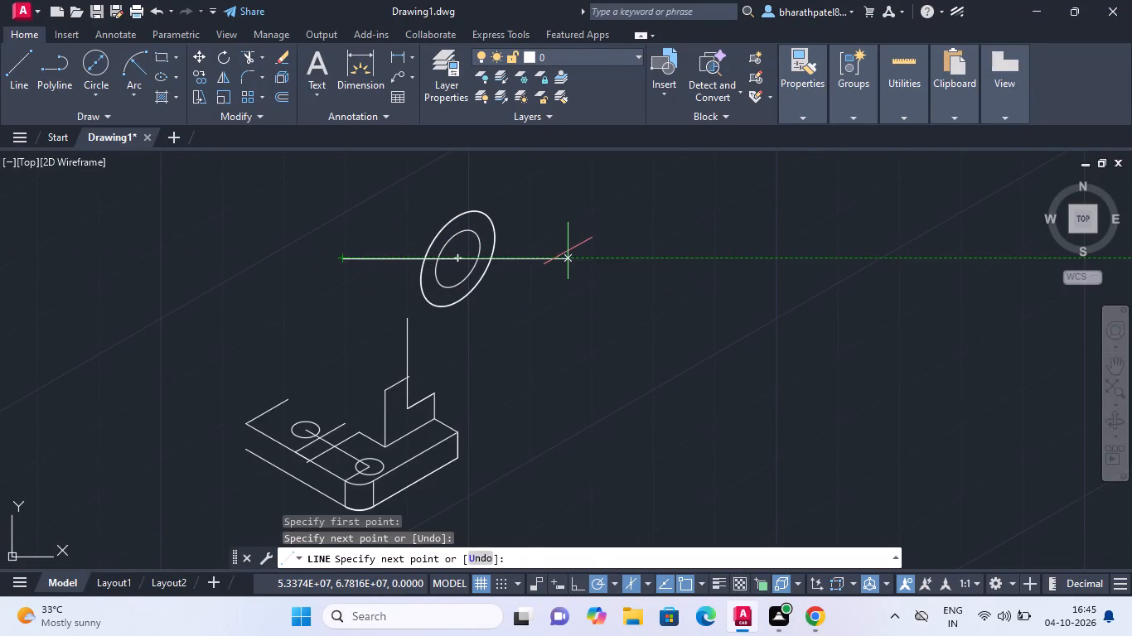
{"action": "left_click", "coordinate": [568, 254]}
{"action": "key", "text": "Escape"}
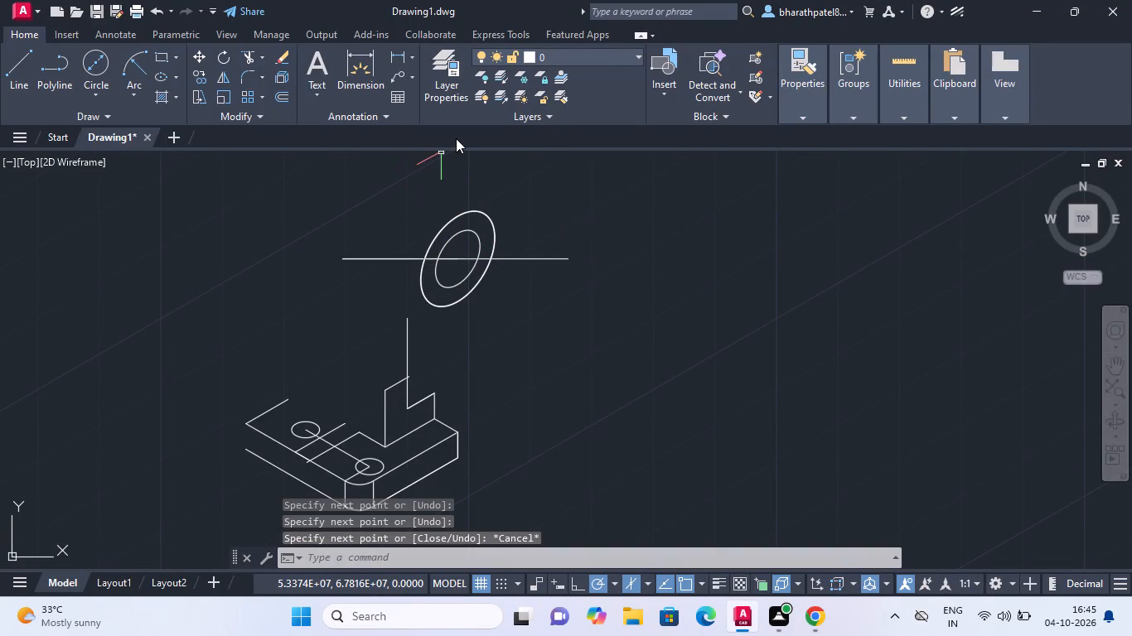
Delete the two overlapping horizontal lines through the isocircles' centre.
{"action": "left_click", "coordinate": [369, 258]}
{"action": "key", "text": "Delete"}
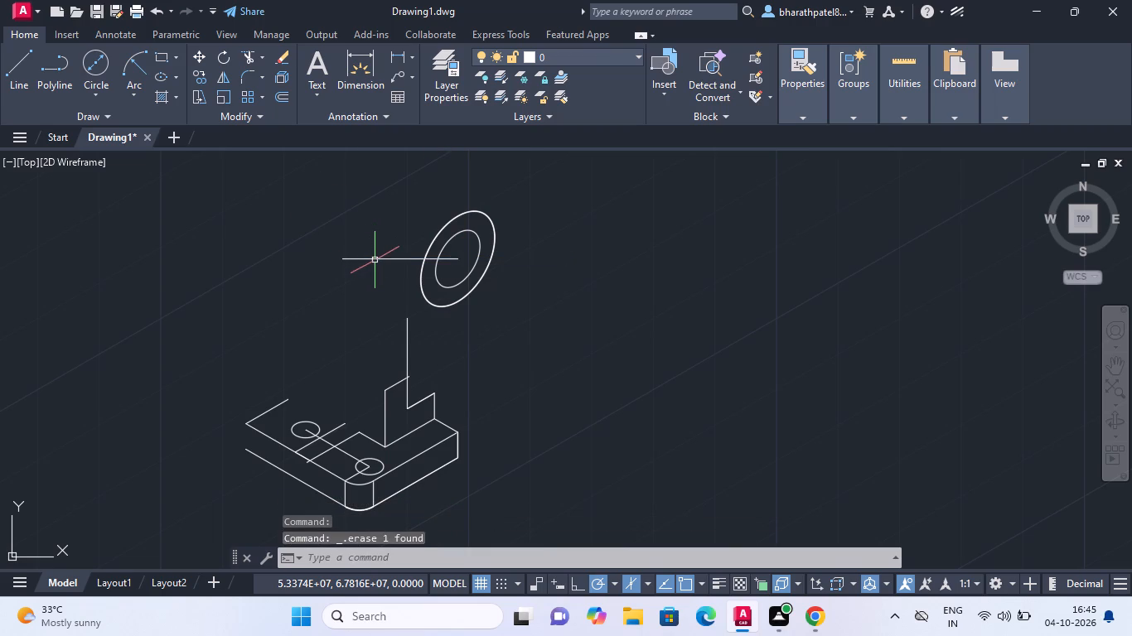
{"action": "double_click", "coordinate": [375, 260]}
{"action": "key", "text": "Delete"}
Draw a line about 75 units long at 210° from the isocircles' centre, extending past the outer isocircle.
{"action": "left_click", "coordinate": [14, 72]}
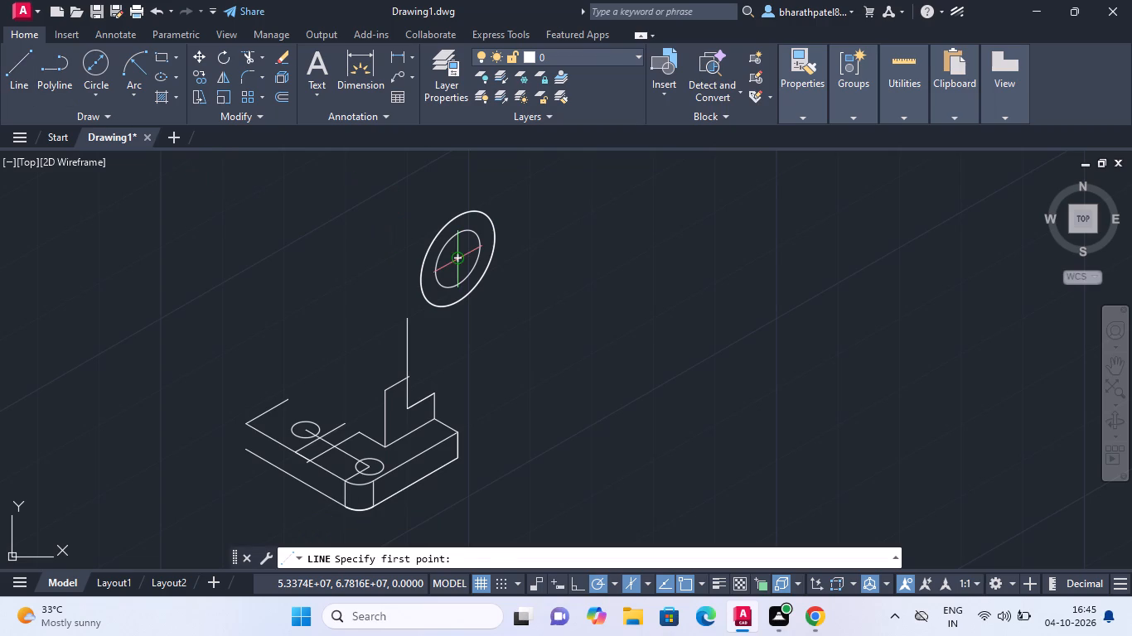
{"action": "left_click", "coordinate": [453, 260]}
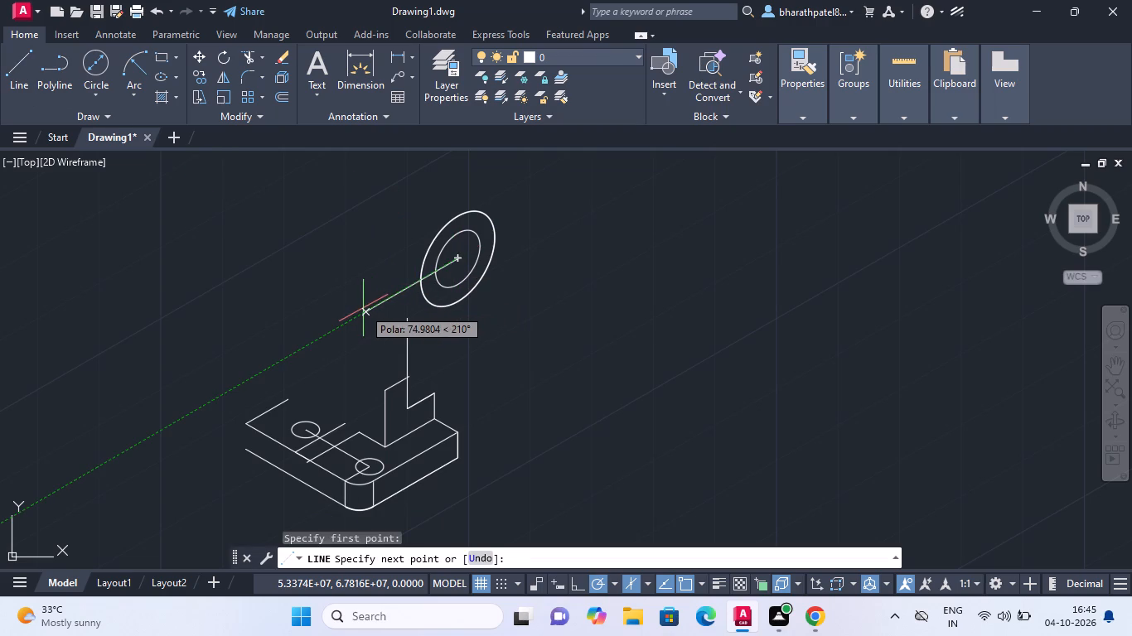
{"action": "left_click", "coordinate": [364, 308]}
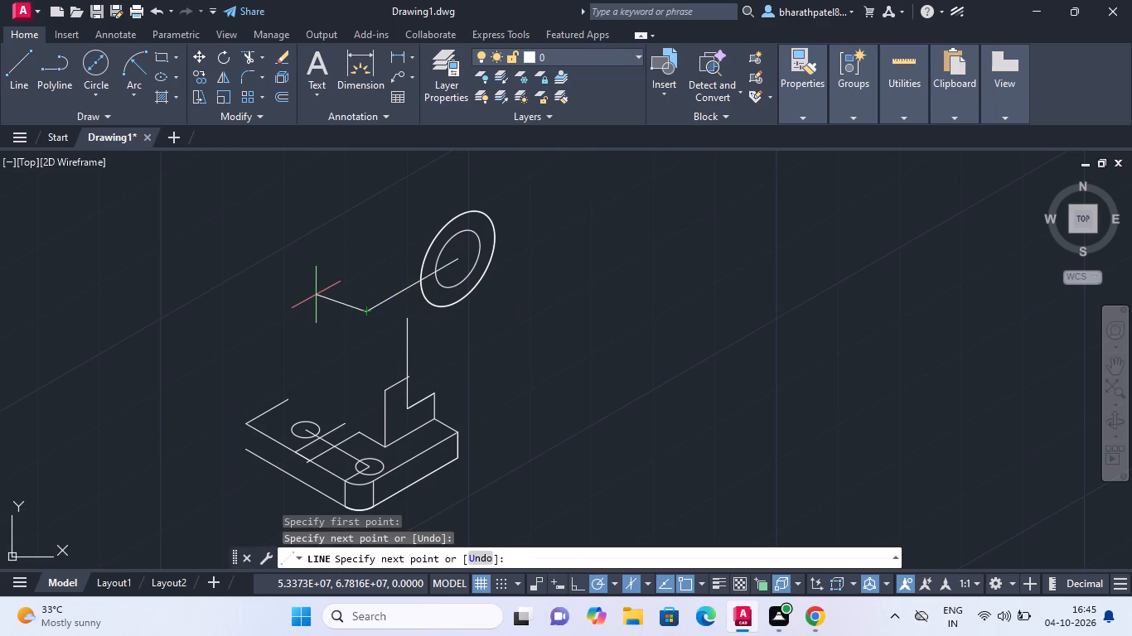
{"action": "key", "text": "Escape"}
Draw a vertical line up from the top end of the upright's tall edge, crossing the slanted centre line.
{"action": "left_click", "coordinate": [12, 71]}
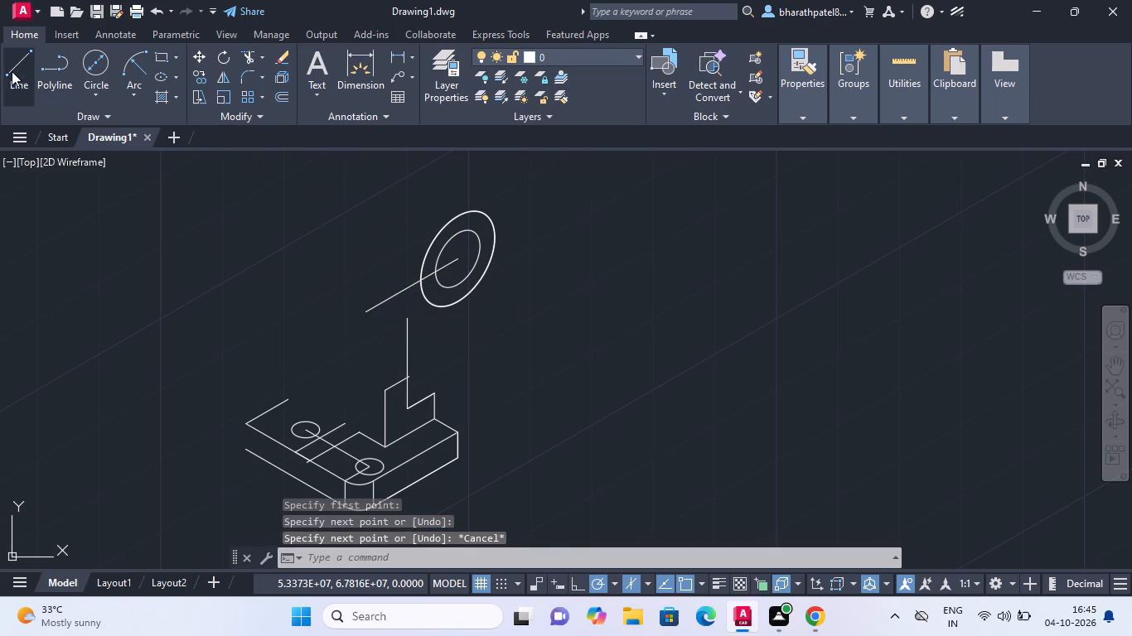
{"action": "left_click", "coordinate": [410, 316]}
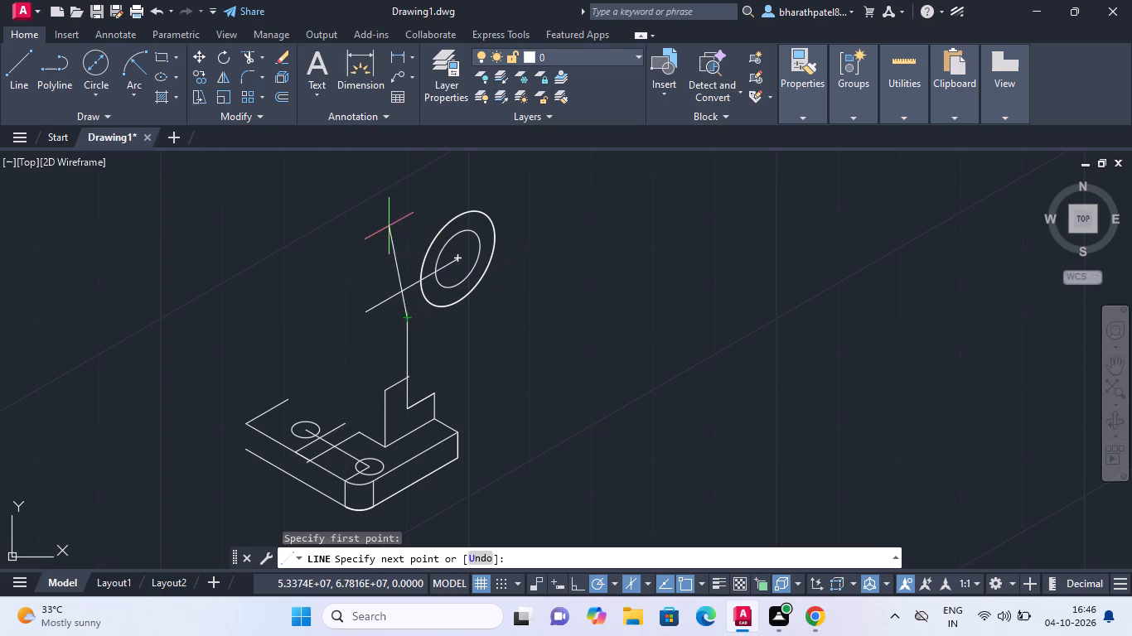
{"action": "left_click", "coordinate": [404, 219]}
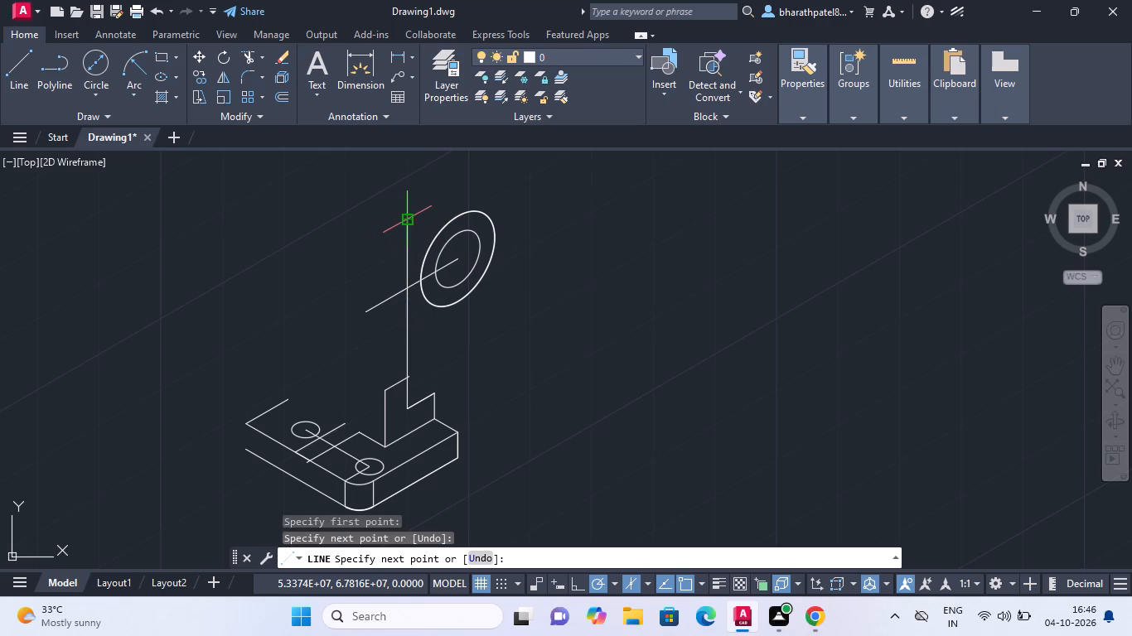
{"action": "key", "text": "Escape"}
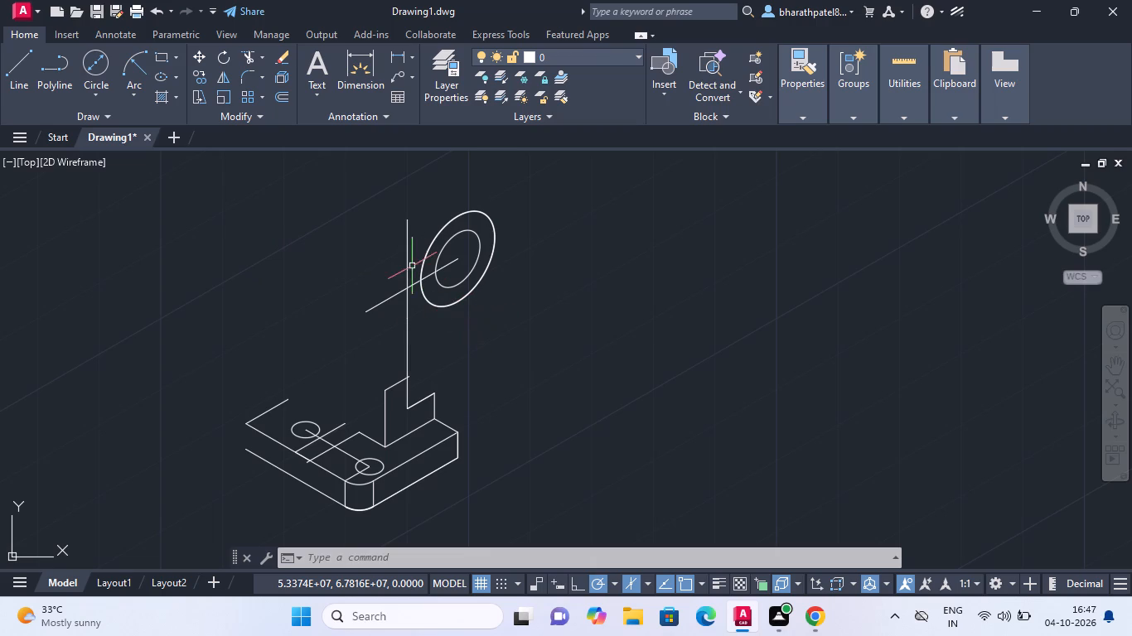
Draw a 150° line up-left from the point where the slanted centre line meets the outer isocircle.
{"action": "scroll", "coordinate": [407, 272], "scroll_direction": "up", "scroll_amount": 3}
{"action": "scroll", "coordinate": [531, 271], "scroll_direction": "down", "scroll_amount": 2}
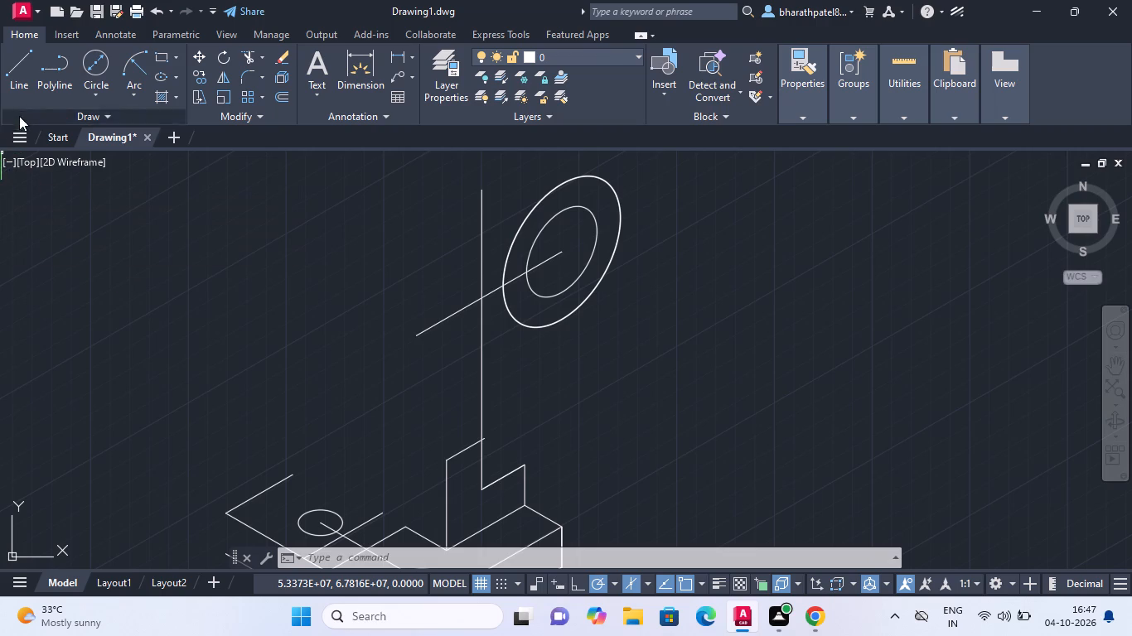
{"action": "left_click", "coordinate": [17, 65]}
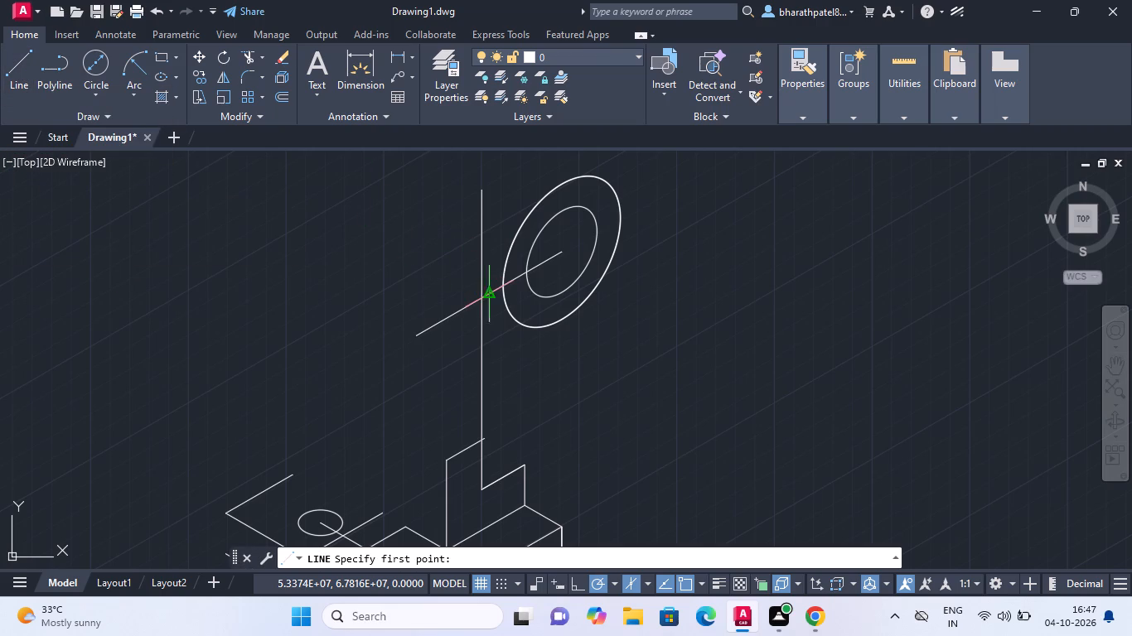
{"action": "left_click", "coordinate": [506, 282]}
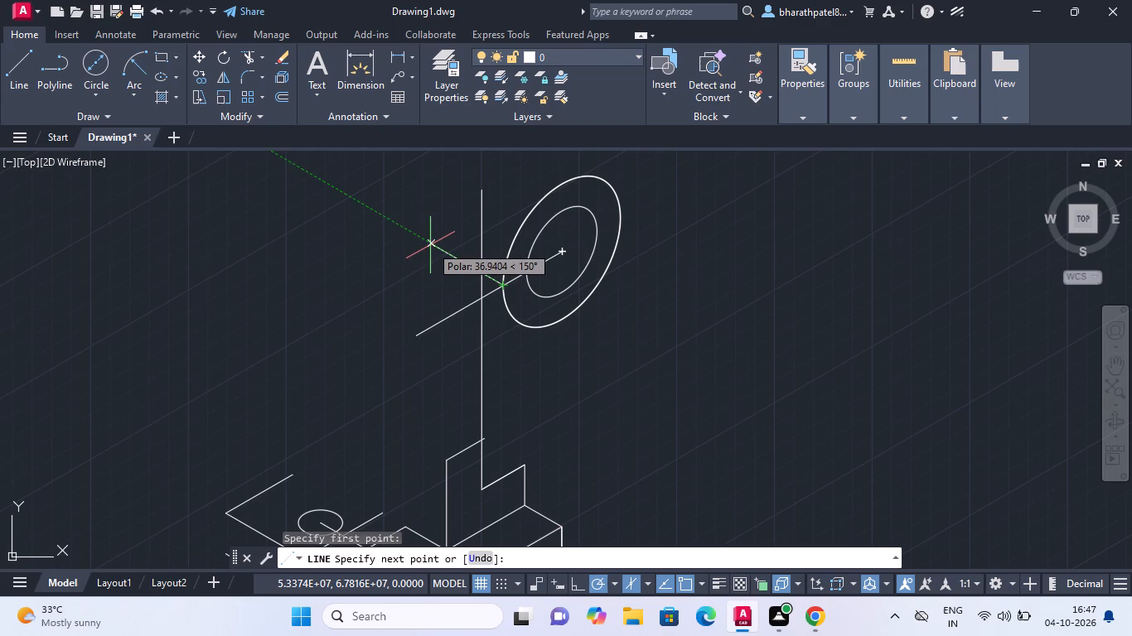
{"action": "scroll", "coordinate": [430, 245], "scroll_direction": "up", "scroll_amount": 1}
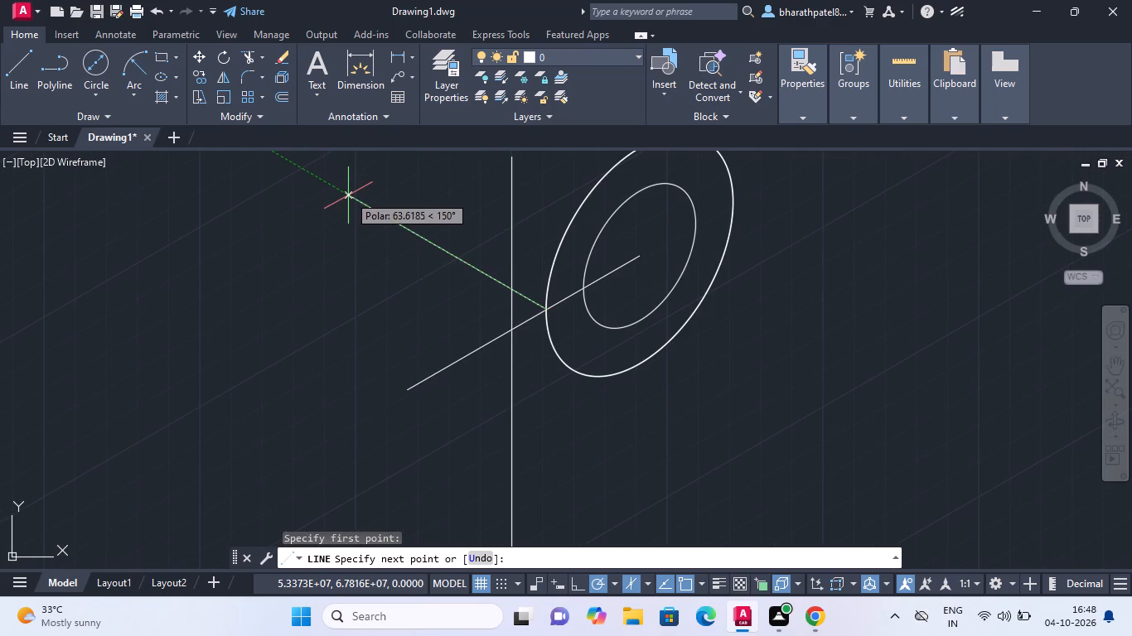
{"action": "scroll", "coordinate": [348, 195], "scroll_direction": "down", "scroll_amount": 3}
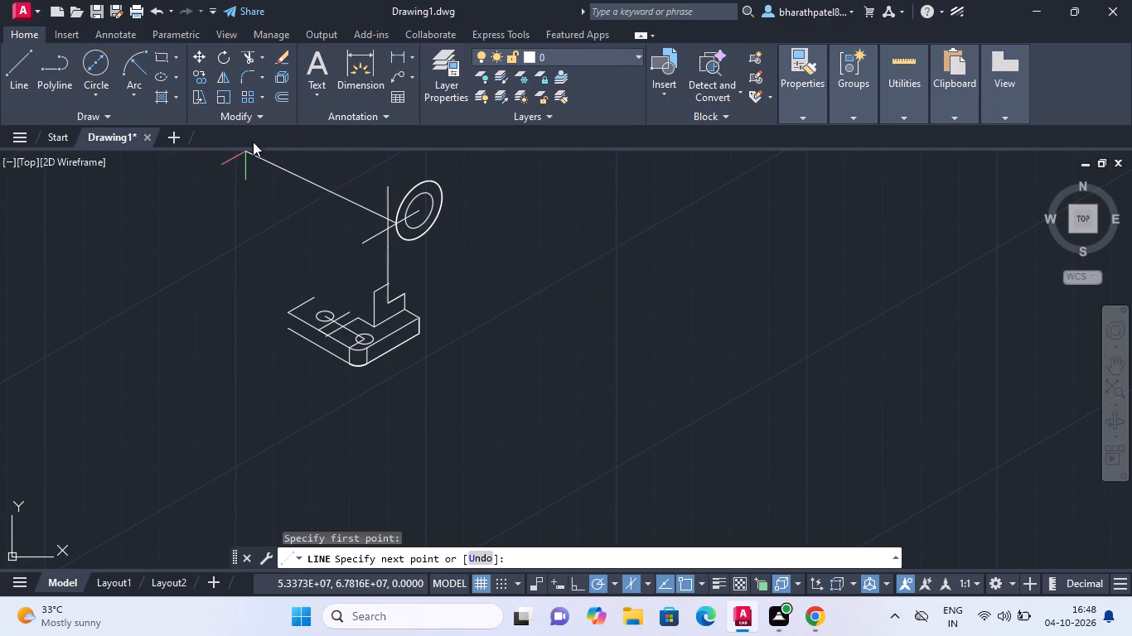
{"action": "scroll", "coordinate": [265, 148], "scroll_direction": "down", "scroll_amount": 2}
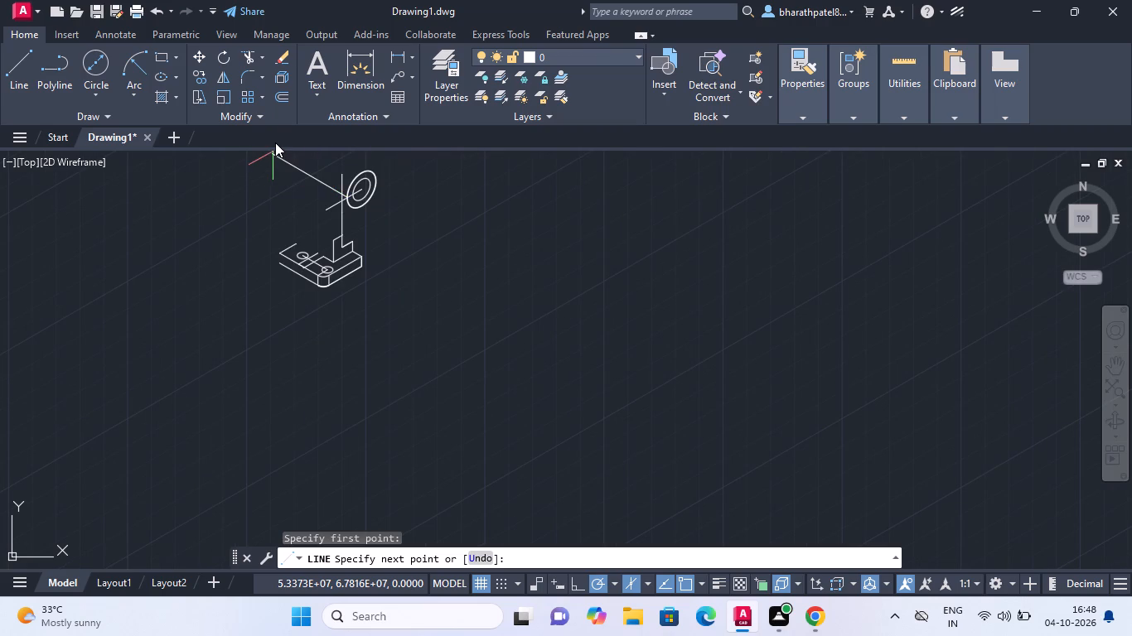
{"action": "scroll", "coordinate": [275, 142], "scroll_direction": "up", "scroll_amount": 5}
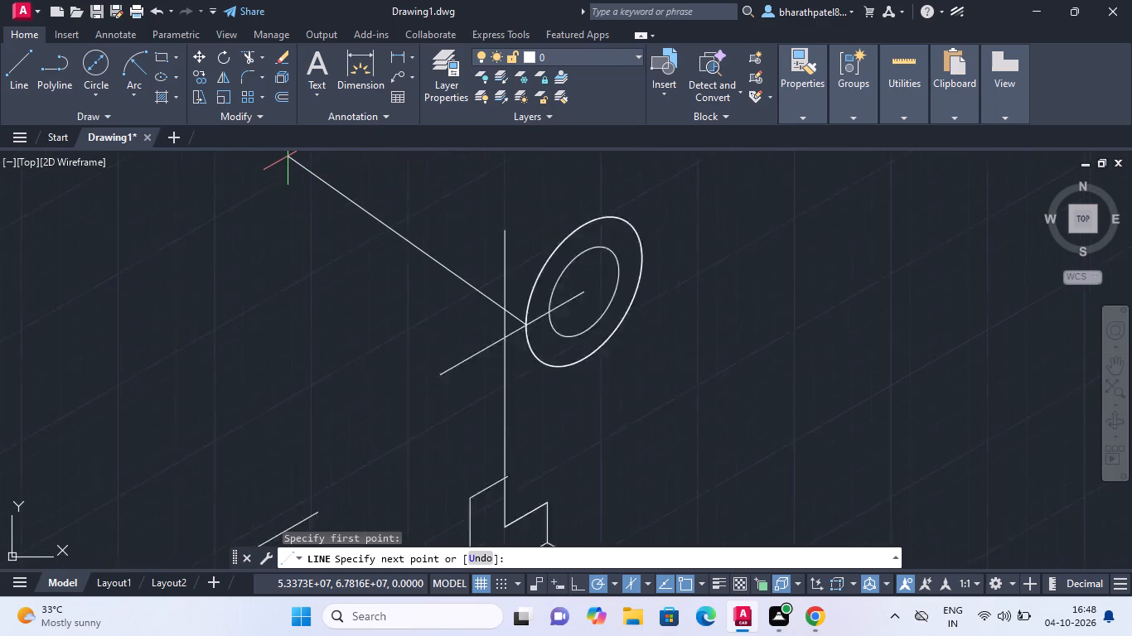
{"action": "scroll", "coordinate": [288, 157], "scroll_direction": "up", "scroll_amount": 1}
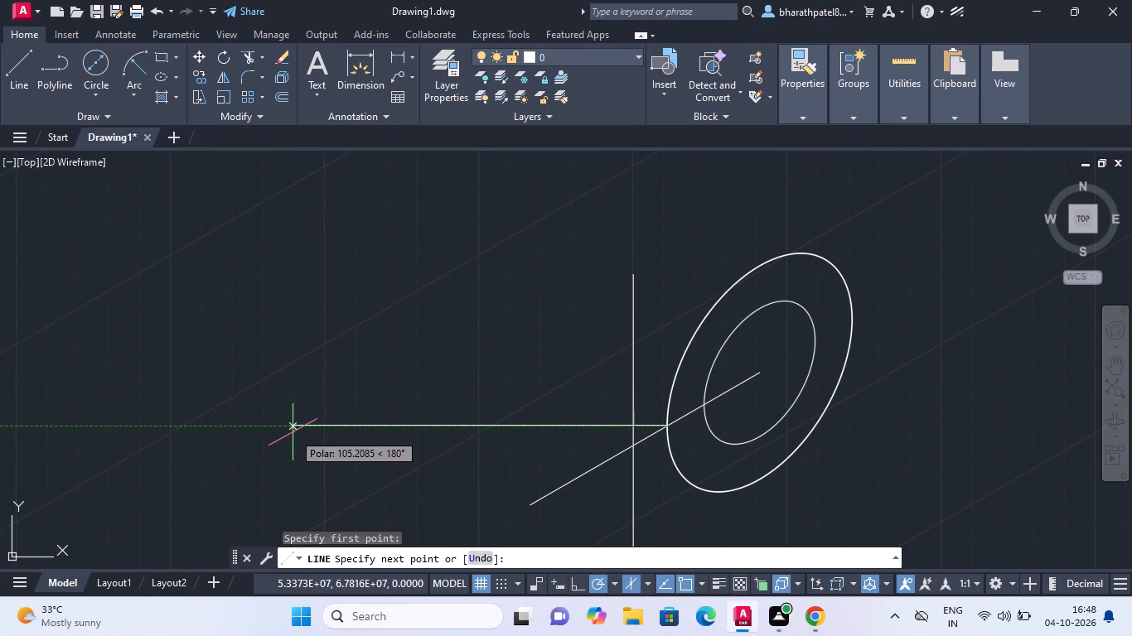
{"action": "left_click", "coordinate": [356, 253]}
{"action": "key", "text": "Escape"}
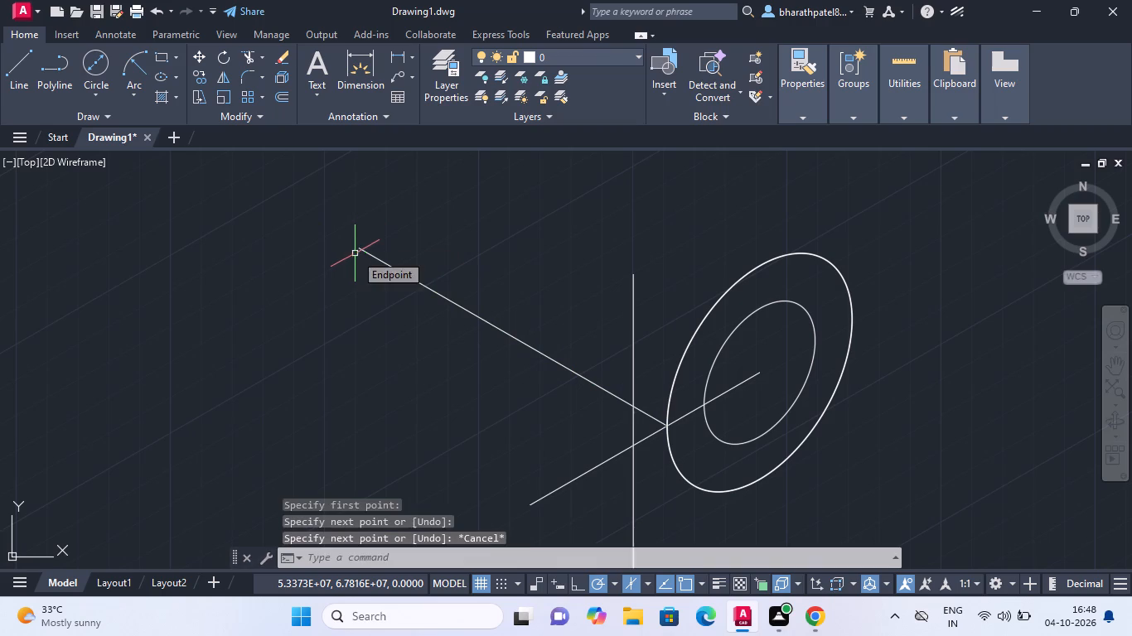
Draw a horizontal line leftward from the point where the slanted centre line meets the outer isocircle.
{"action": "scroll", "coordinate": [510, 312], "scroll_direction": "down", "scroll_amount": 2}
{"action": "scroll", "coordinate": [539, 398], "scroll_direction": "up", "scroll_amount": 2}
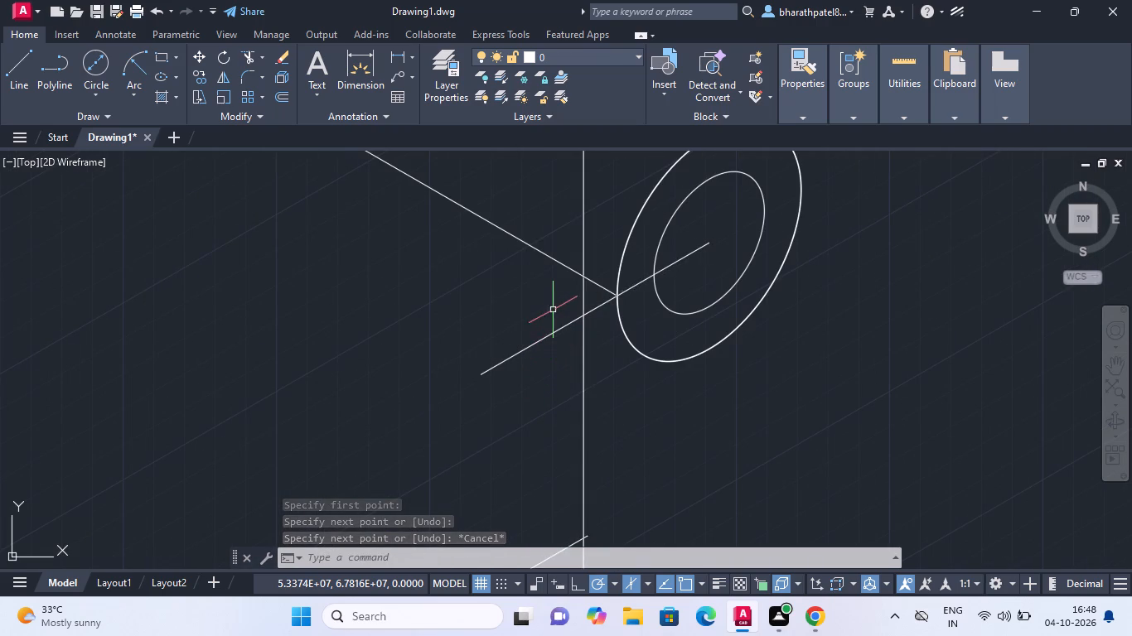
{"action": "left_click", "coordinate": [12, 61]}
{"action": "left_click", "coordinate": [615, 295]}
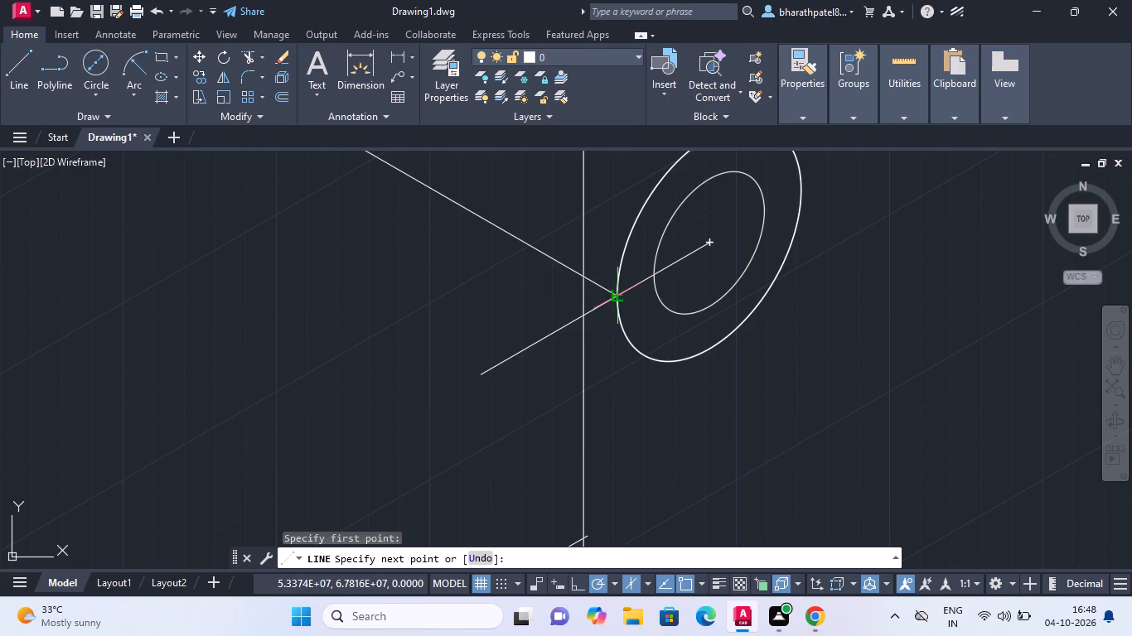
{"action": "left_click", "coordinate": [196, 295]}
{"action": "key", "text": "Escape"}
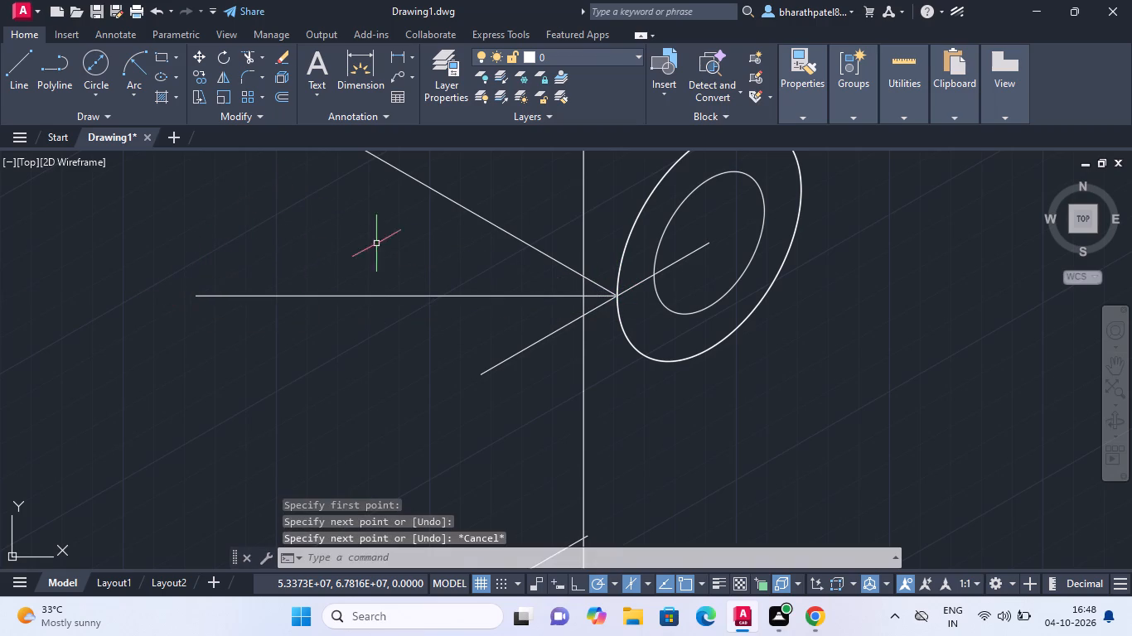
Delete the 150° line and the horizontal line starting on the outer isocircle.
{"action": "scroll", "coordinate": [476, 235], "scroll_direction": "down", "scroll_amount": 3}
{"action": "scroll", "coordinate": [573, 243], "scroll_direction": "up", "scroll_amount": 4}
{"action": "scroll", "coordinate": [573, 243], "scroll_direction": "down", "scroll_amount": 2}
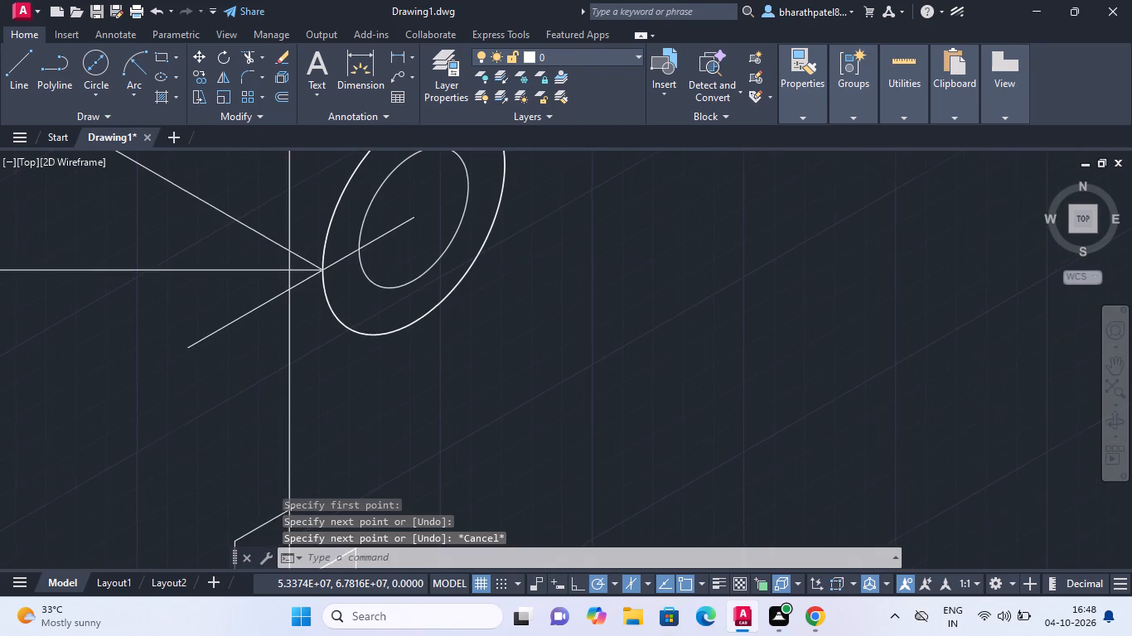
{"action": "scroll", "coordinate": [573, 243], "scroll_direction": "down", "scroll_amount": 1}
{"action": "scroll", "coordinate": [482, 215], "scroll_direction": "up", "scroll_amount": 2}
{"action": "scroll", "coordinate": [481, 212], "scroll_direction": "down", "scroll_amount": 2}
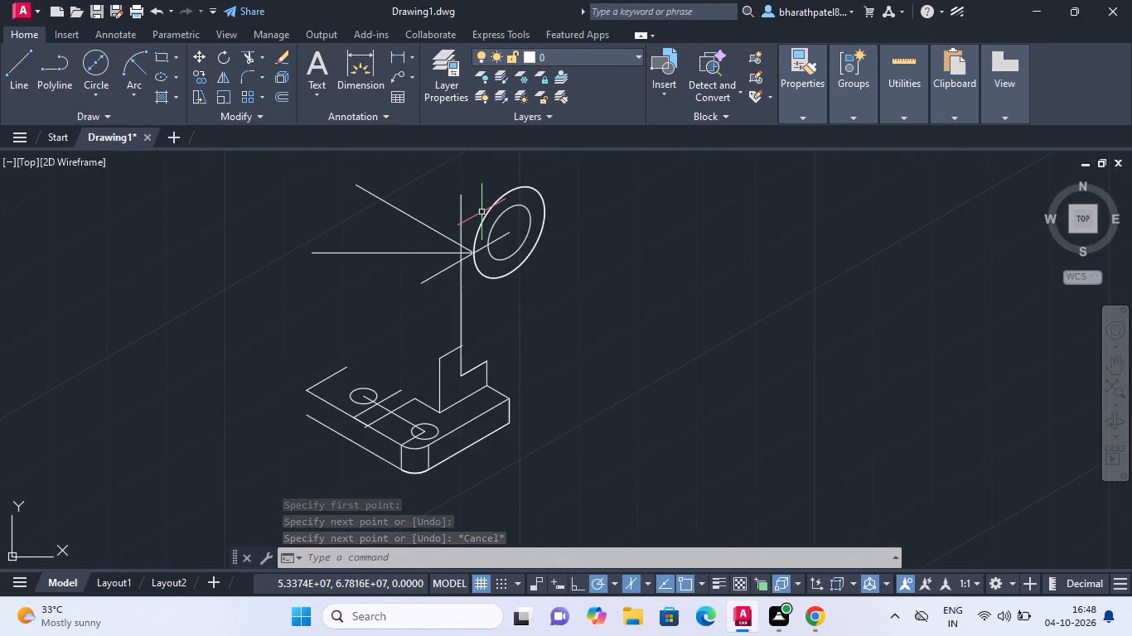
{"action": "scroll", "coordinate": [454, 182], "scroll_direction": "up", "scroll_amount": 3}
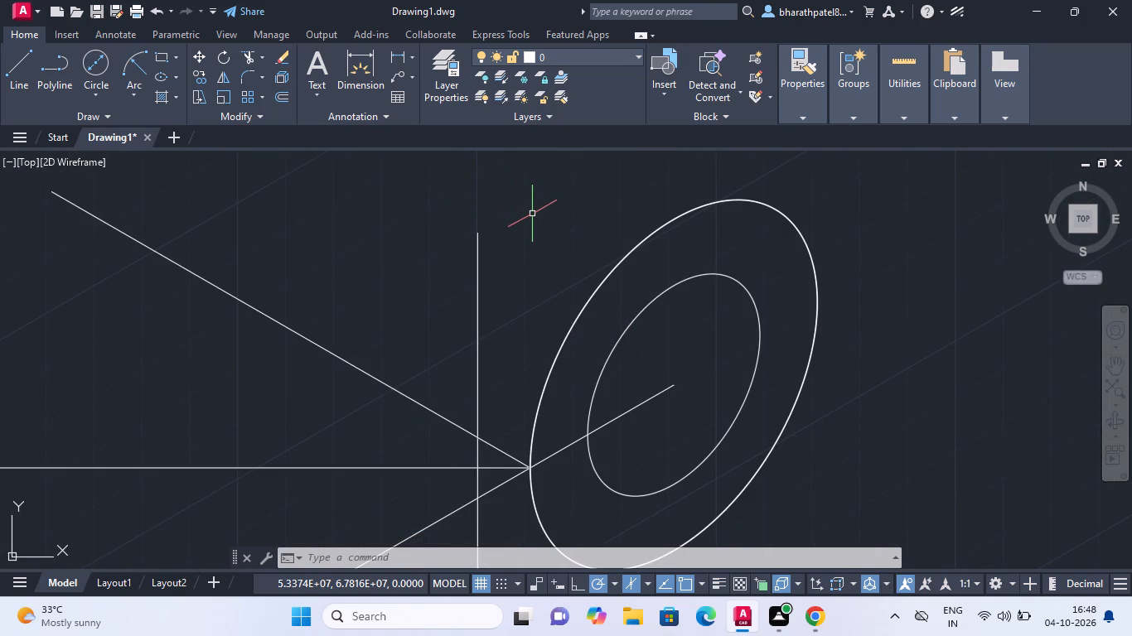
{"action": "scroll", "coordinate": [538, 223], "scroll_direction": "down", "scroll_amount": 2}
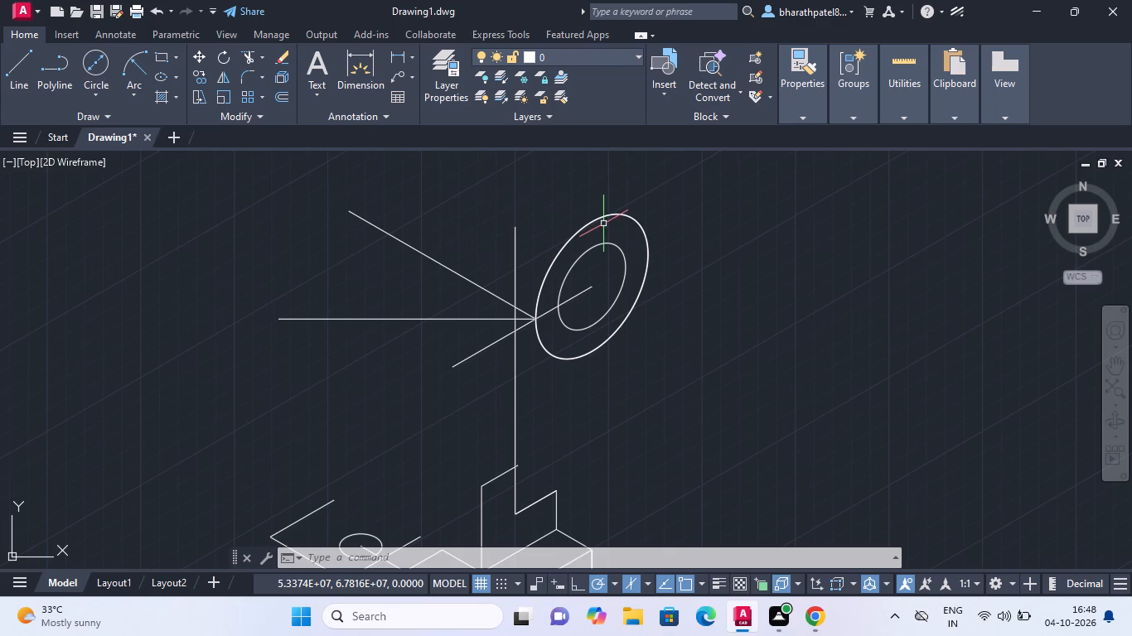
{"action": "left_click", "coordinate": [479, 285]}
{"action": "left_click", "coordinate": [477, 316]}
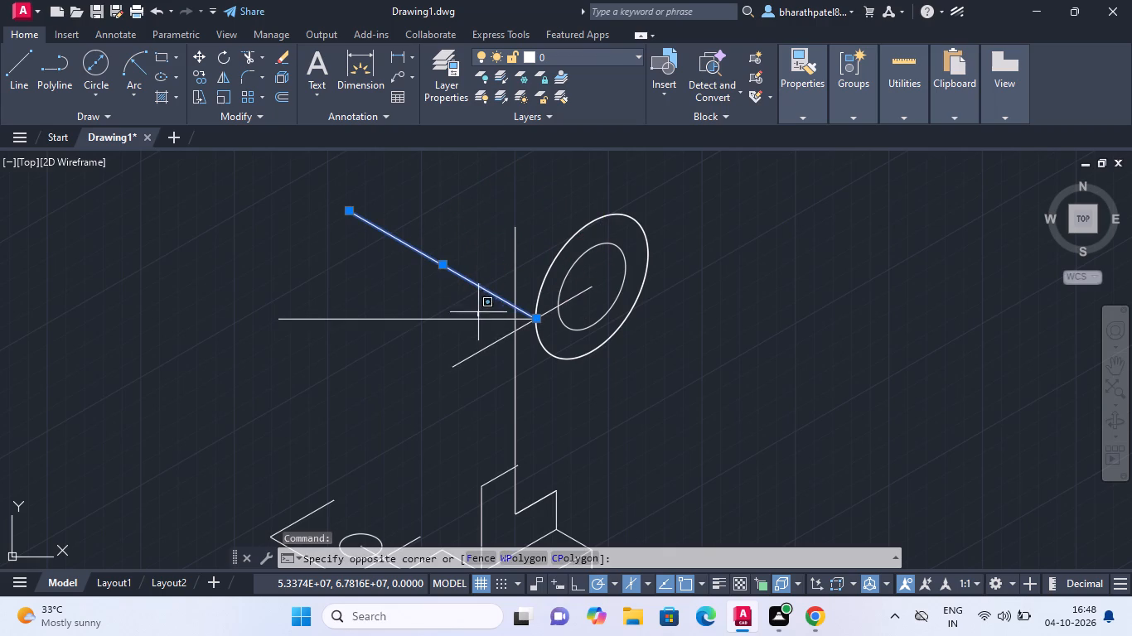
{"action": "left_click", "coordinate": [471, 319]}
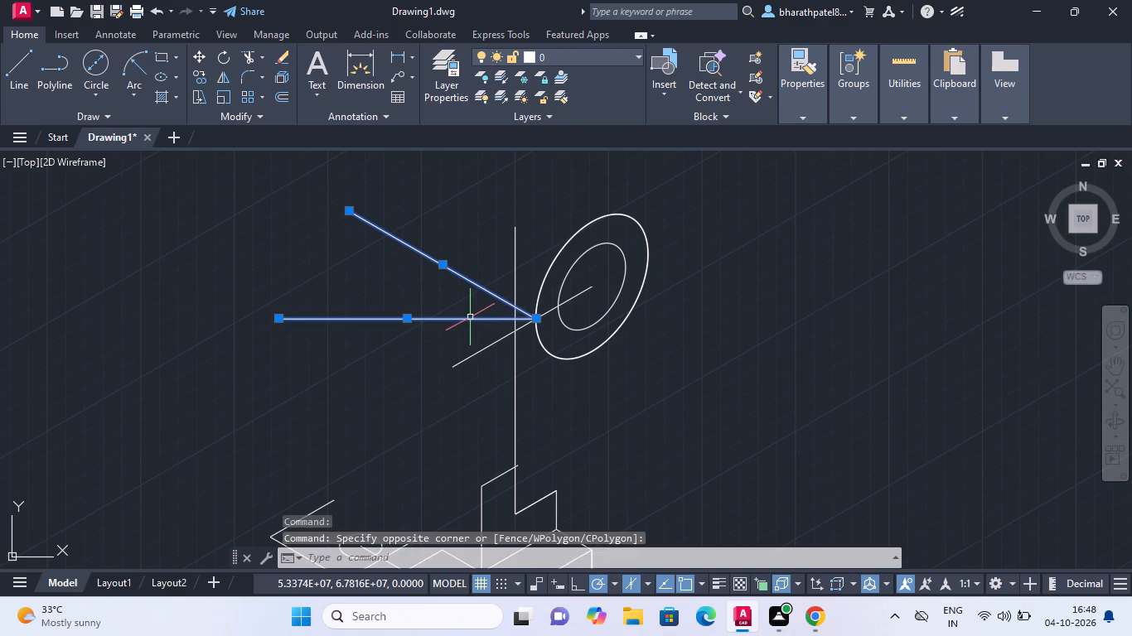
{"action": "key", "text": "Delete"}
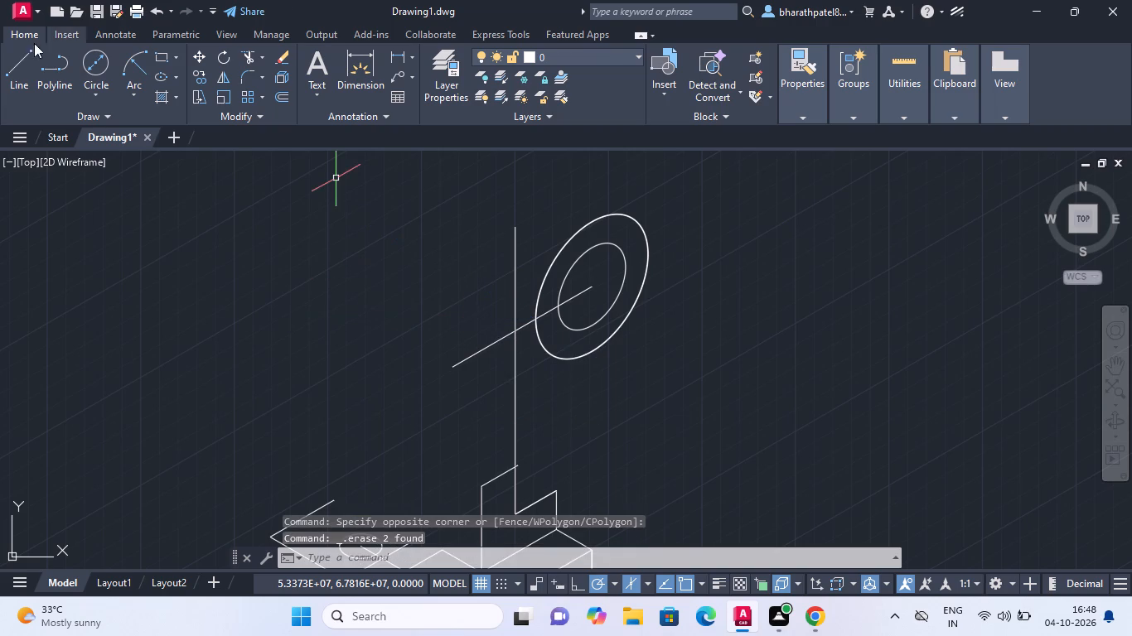
Draw a 24-unit line at 150° from the intersection of the slanted centre line and the outer isocircle.
{"action": "left_click", "coordinate": [9, 56]}
{"action": "left_click", "coordinate": [537, 320]}
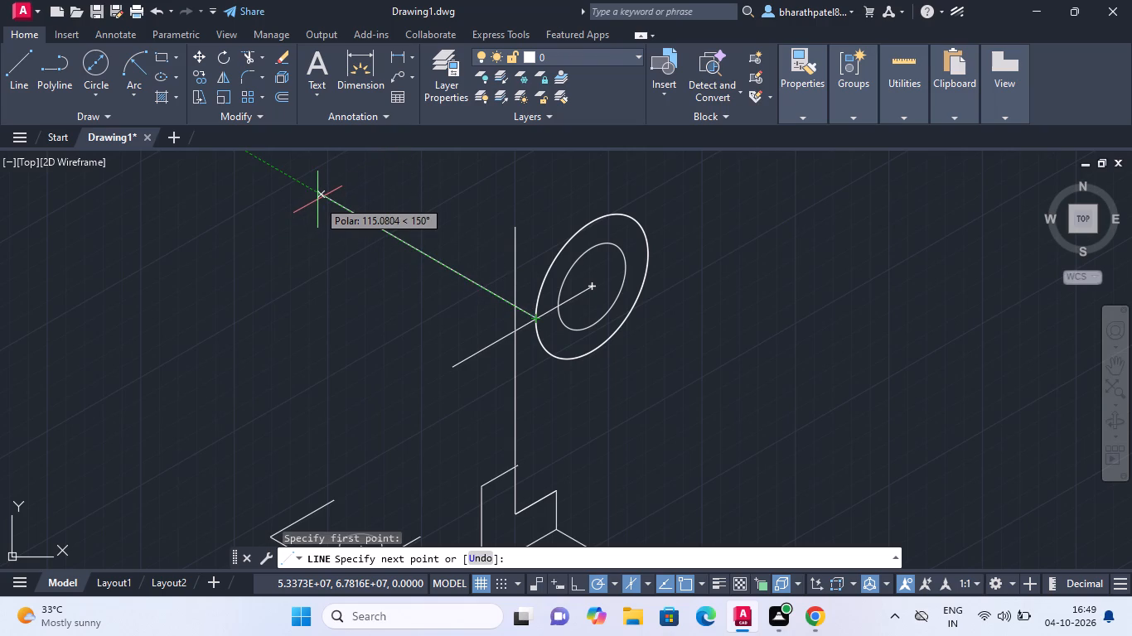
{"action": "key", "text": "2"}
{"action": "key", "text": "4"}
{"action": "key", "text": "Return"}
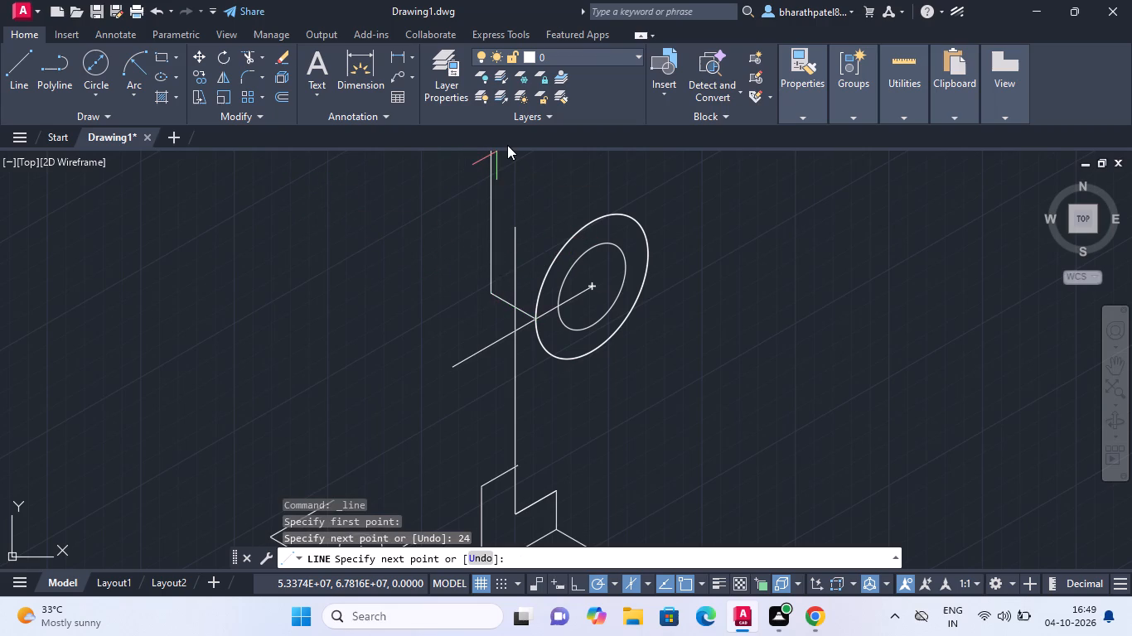
{"action": "key", "text": "Escape"}
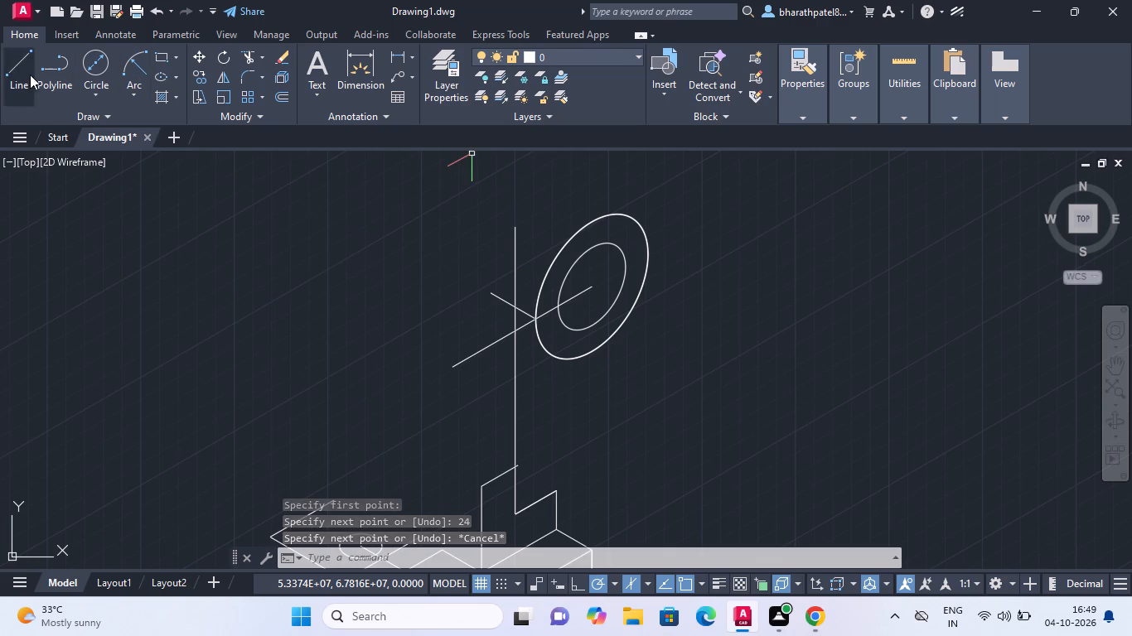
Offset the outer 60-diameter isocircle outward by 24 units.
{"action": "left_click", "coordinate": [240, 79]}
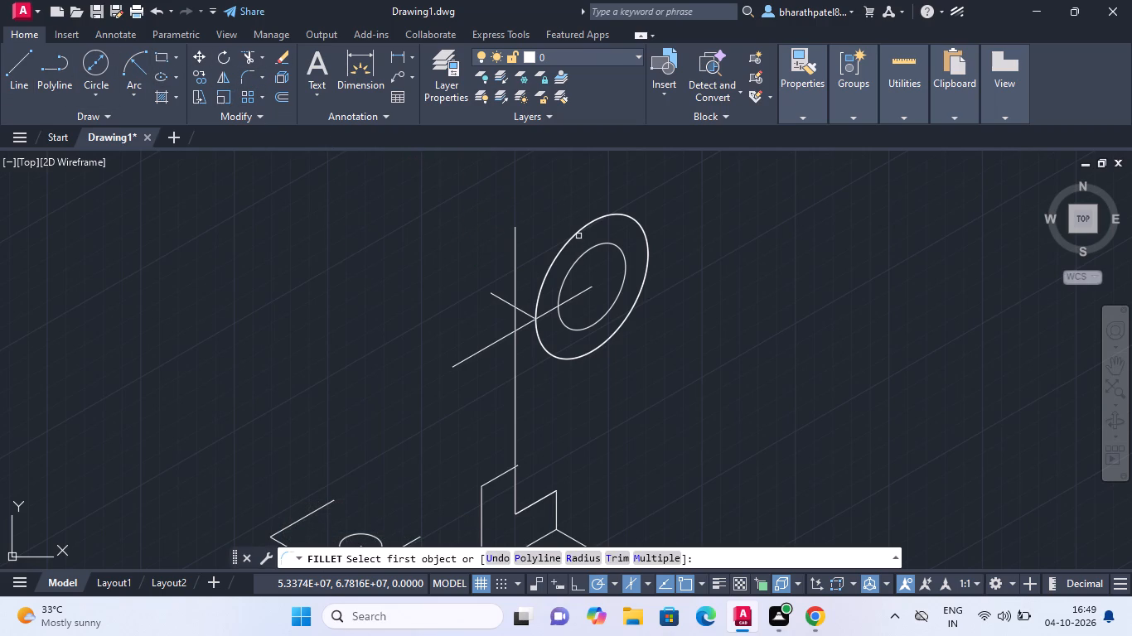
{"action": "left_click", "coordinate": [272, 96]}
{"action": "left_click", "coordinate": [282, 98]}
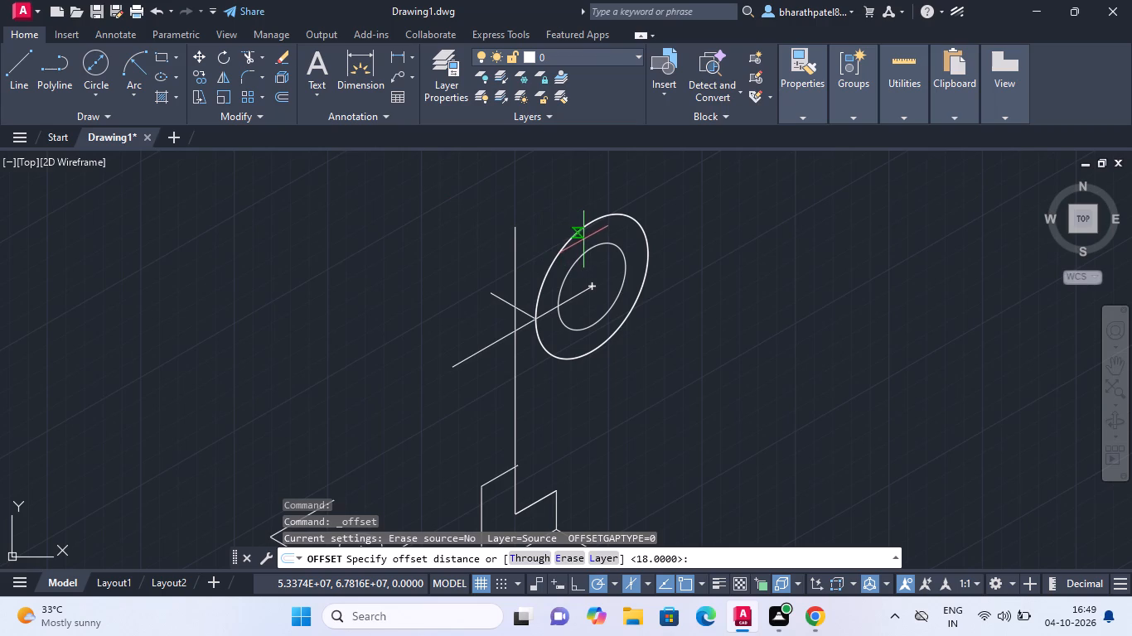
{"action": "left_click", "coordinate": [583, 228]}
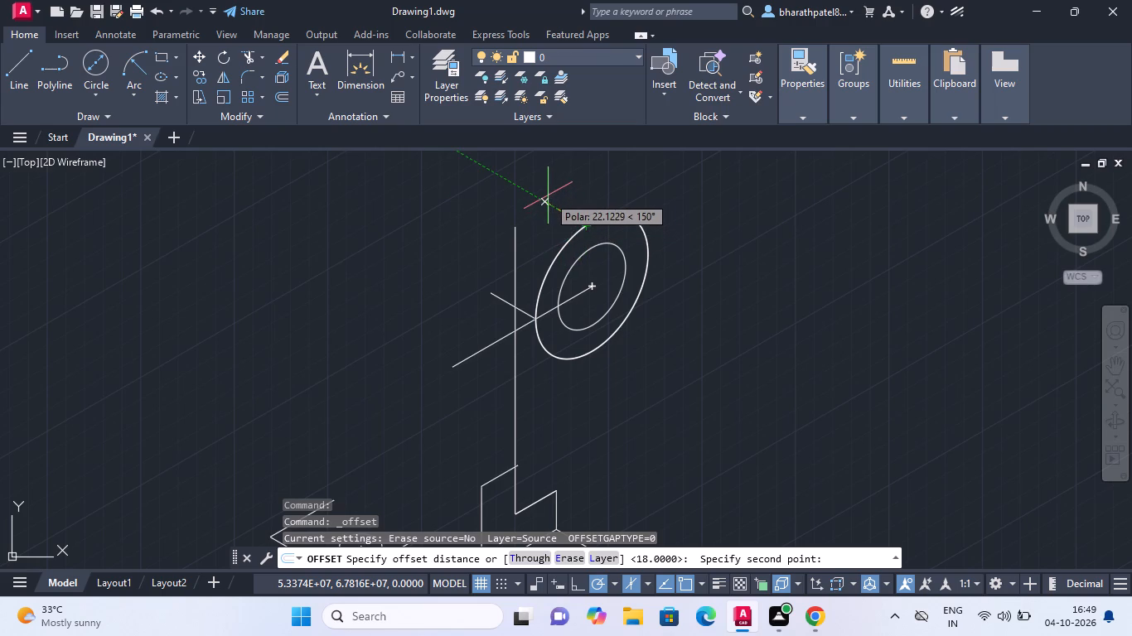
{"action": "key", "text": "2"}
{"action": "key", "text": "4"}
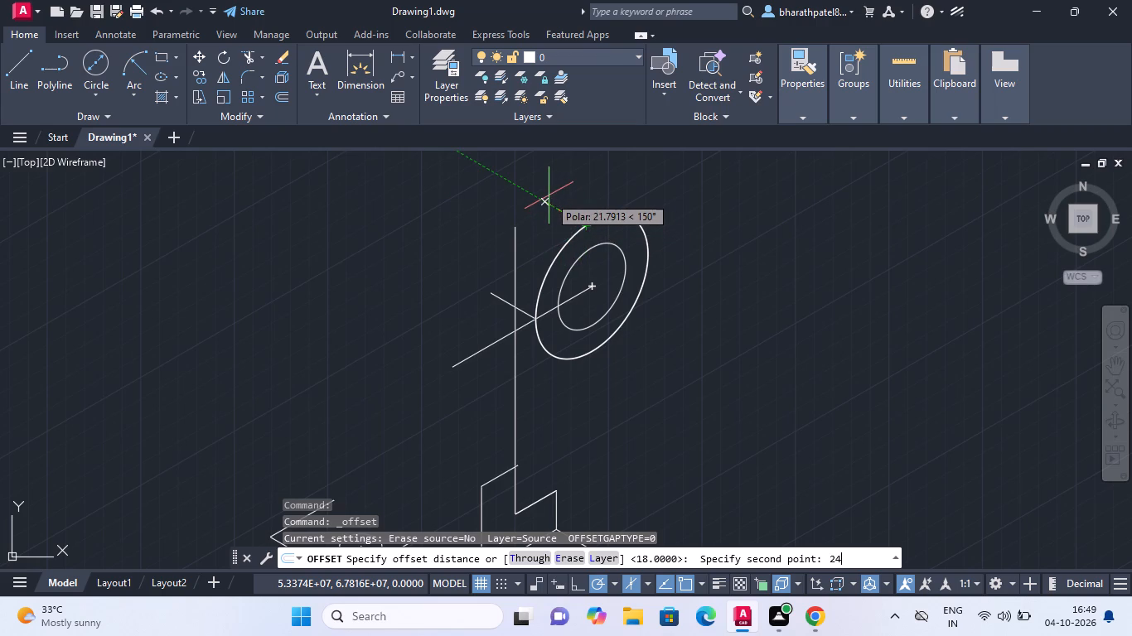
{"action": "key", "text": "Return"}
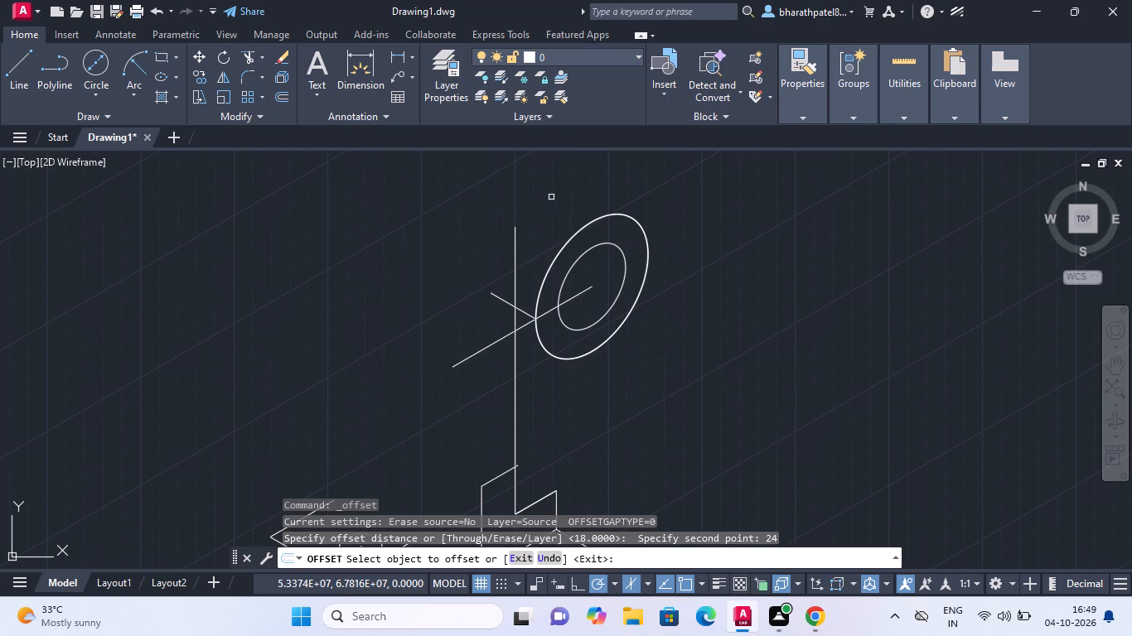
{"action": "double_click", "coordinate": [579, 229]}
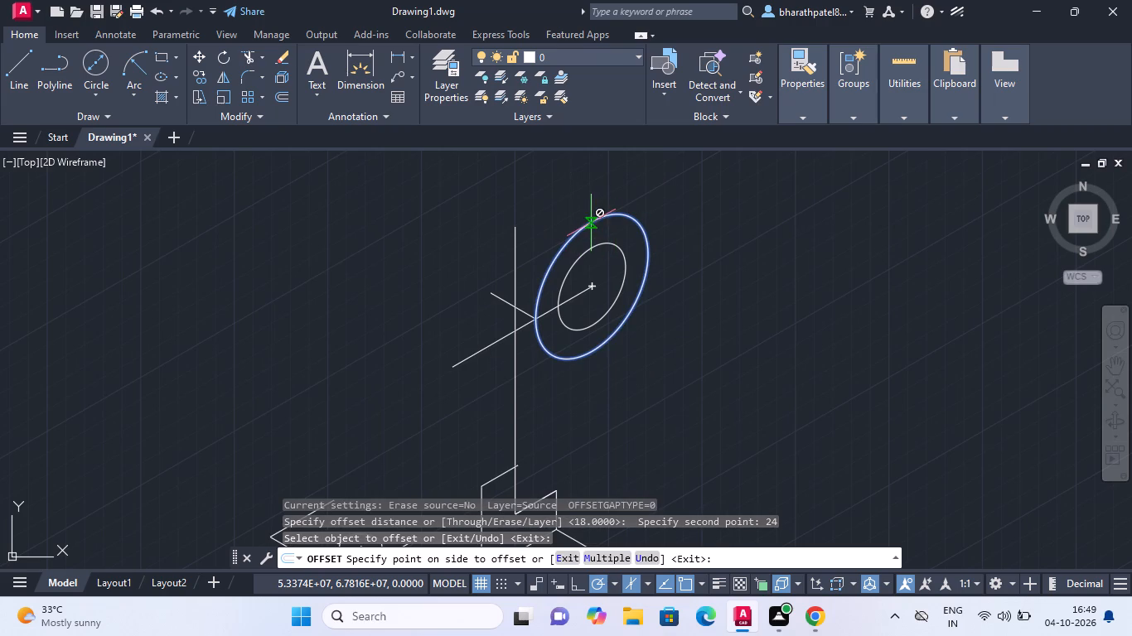
{"action": "left_click", "coordinate": [539, 214]}
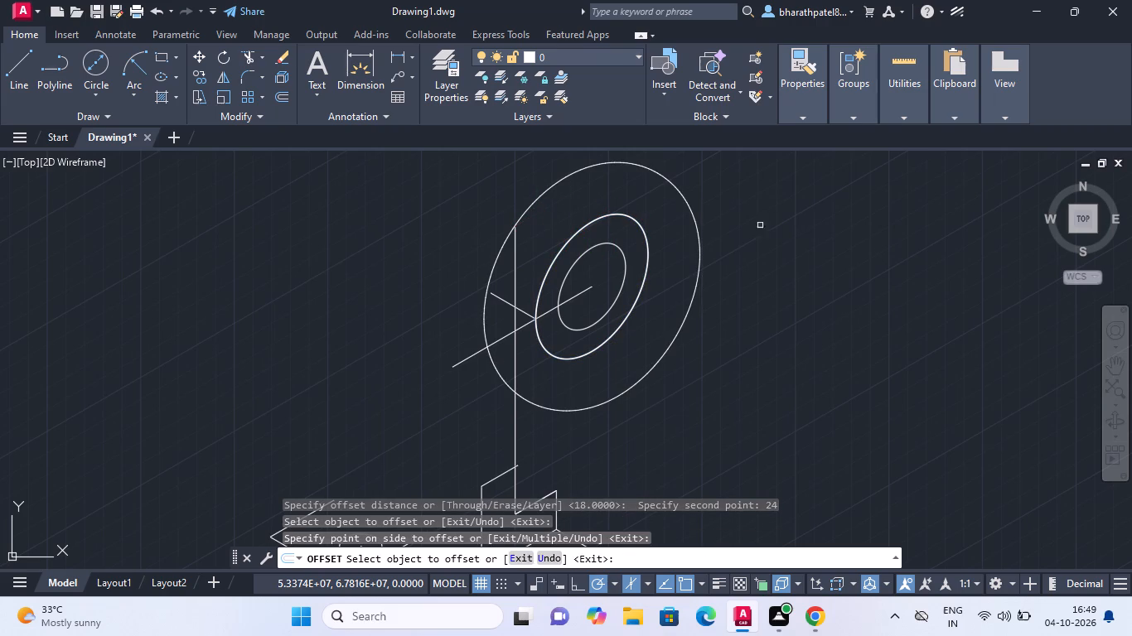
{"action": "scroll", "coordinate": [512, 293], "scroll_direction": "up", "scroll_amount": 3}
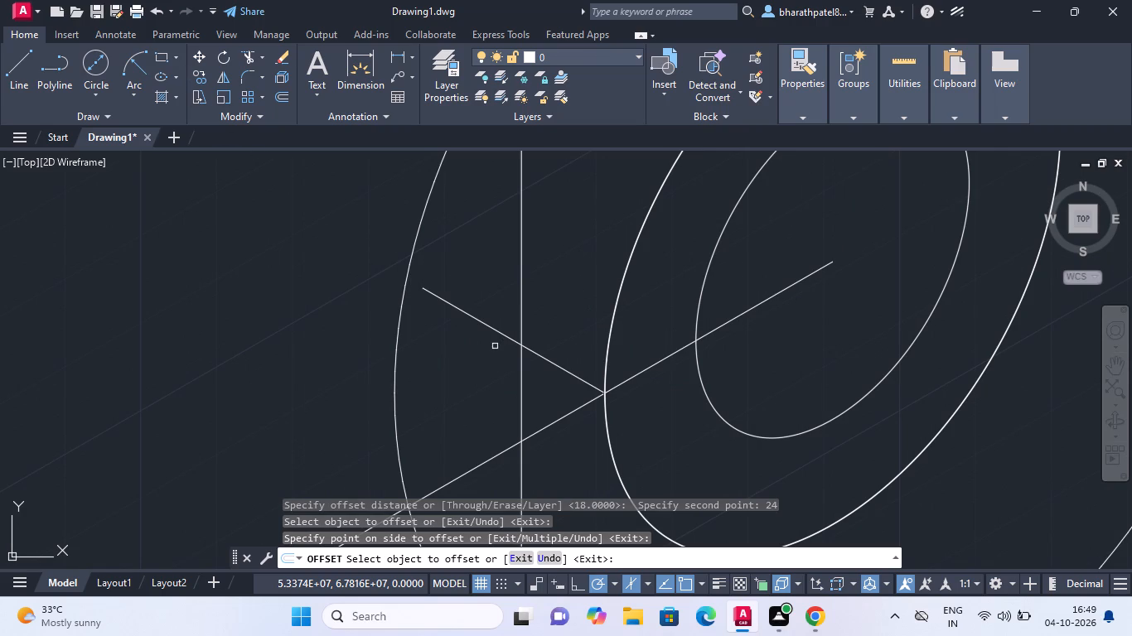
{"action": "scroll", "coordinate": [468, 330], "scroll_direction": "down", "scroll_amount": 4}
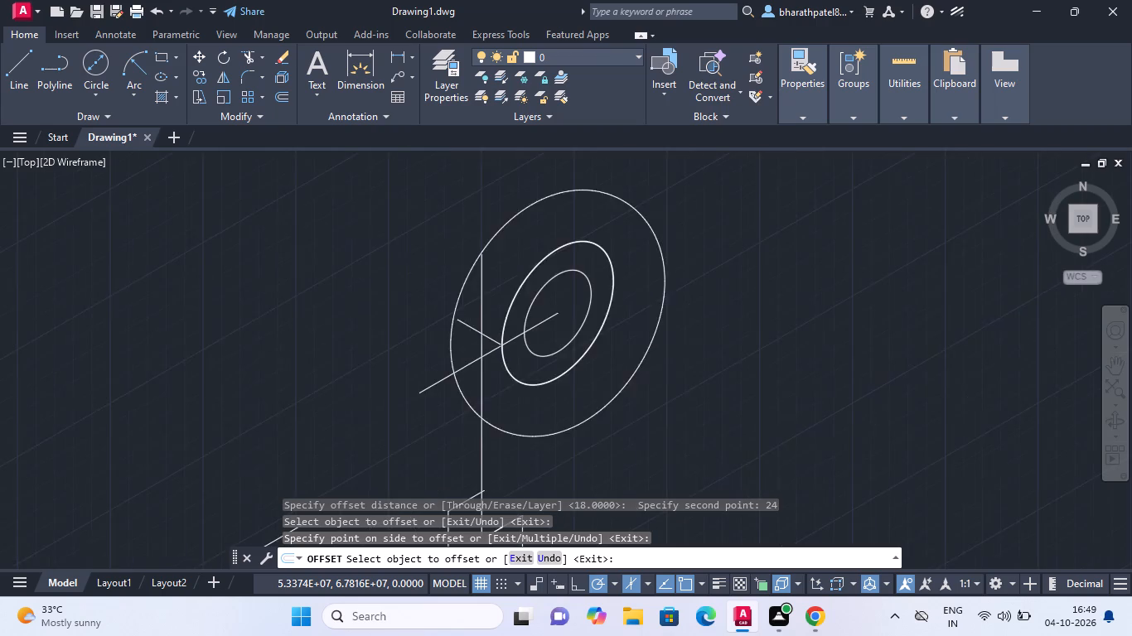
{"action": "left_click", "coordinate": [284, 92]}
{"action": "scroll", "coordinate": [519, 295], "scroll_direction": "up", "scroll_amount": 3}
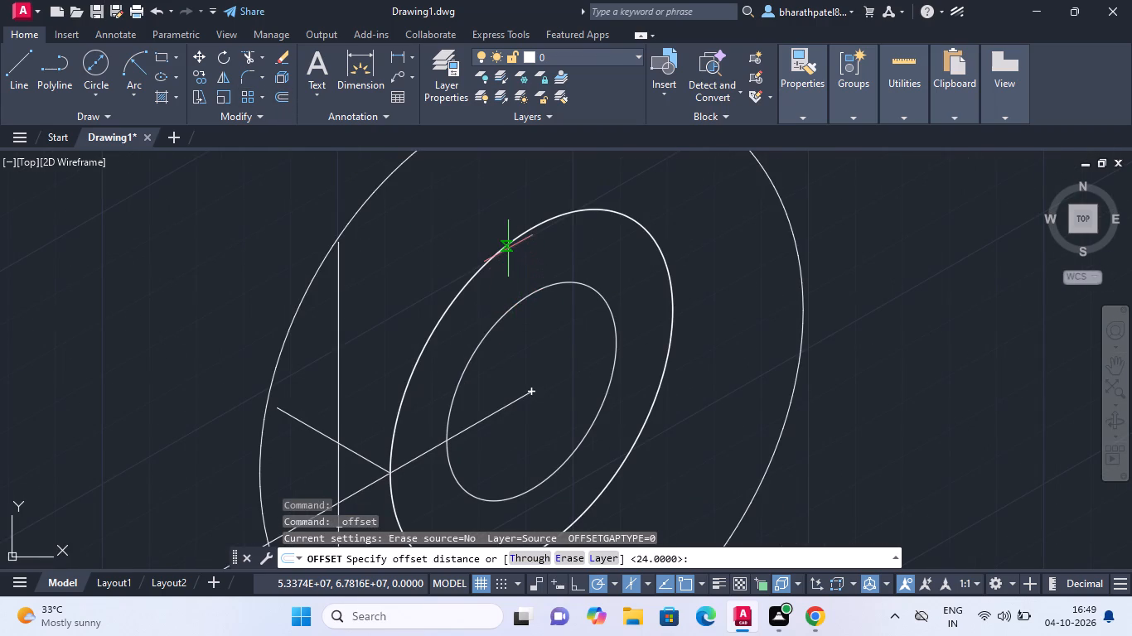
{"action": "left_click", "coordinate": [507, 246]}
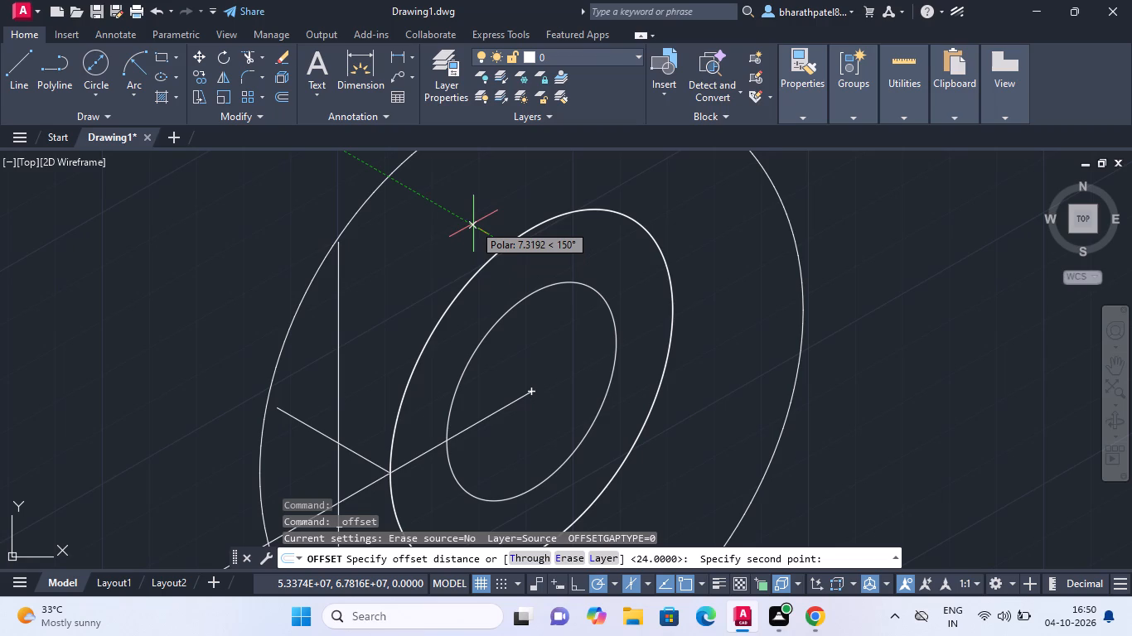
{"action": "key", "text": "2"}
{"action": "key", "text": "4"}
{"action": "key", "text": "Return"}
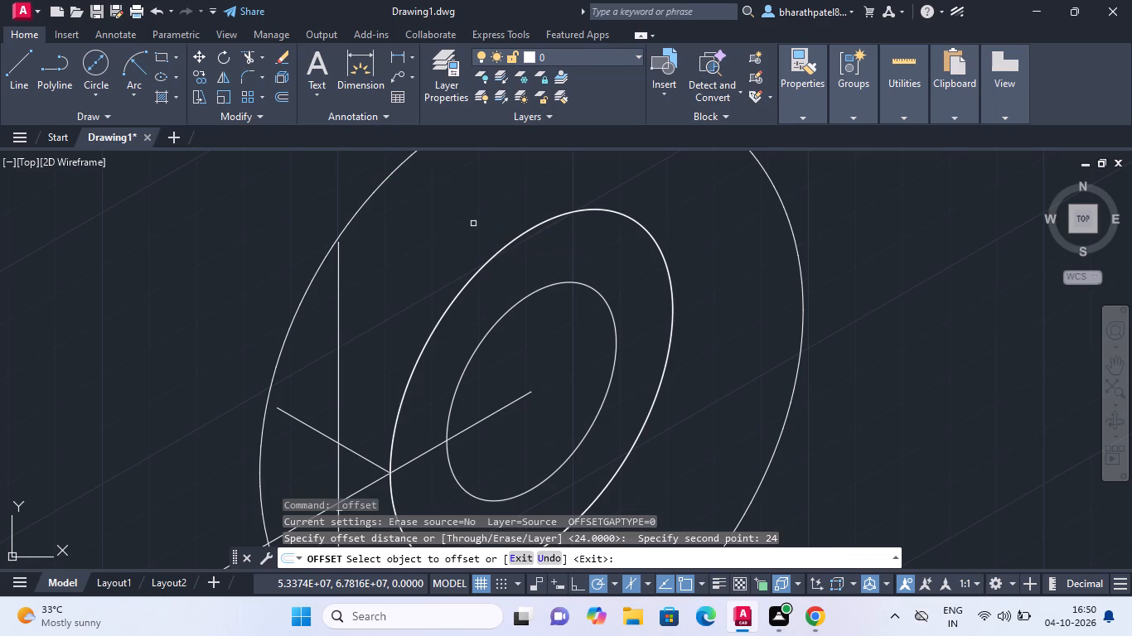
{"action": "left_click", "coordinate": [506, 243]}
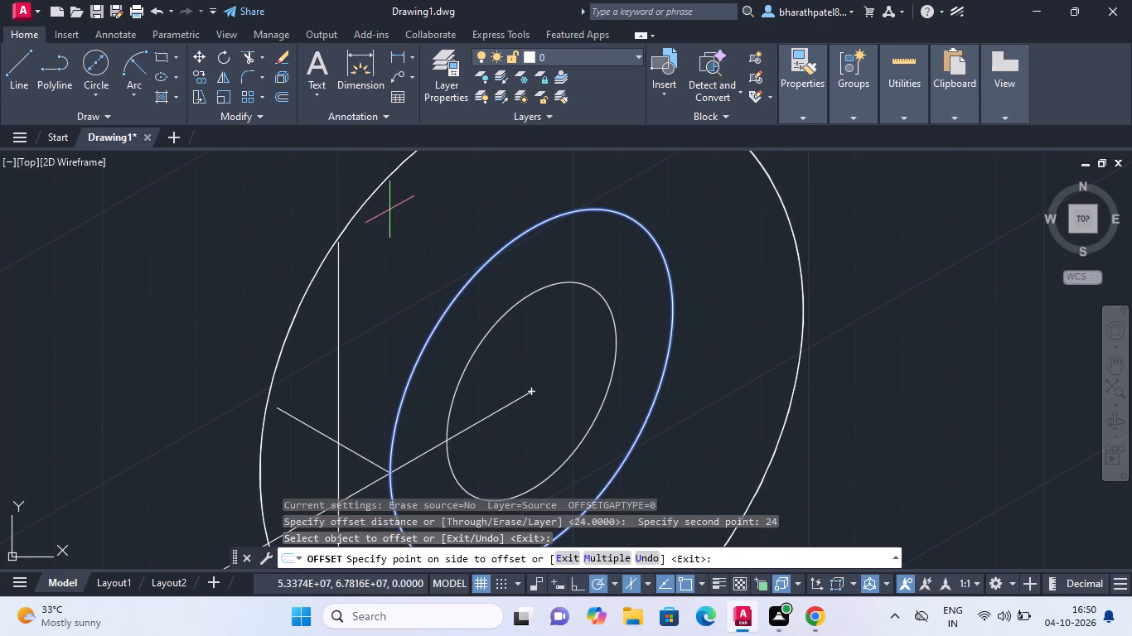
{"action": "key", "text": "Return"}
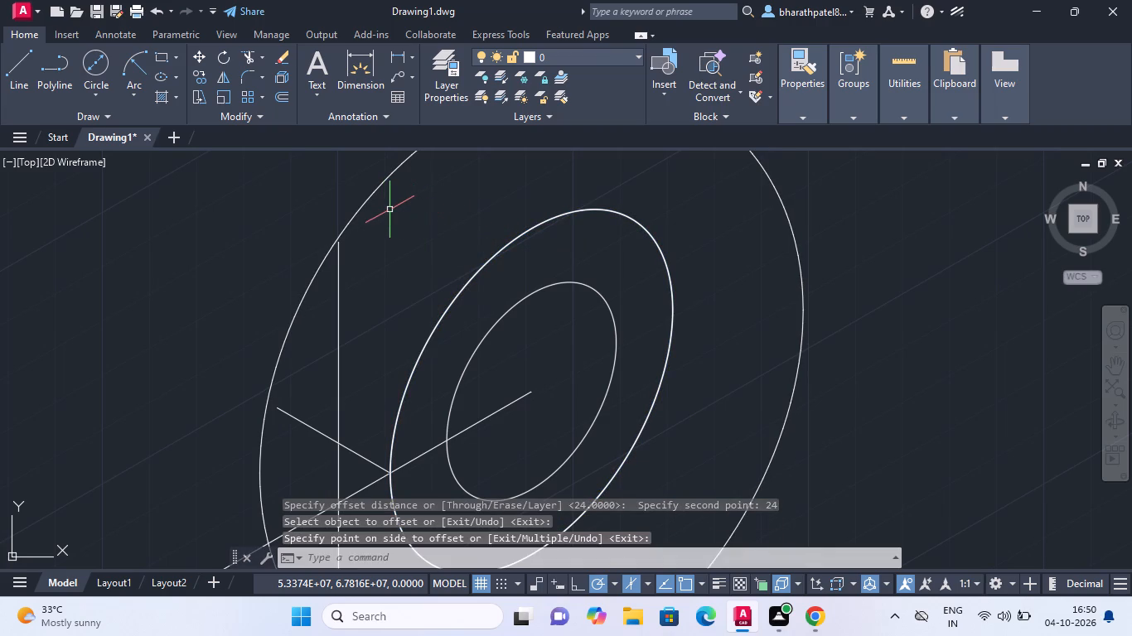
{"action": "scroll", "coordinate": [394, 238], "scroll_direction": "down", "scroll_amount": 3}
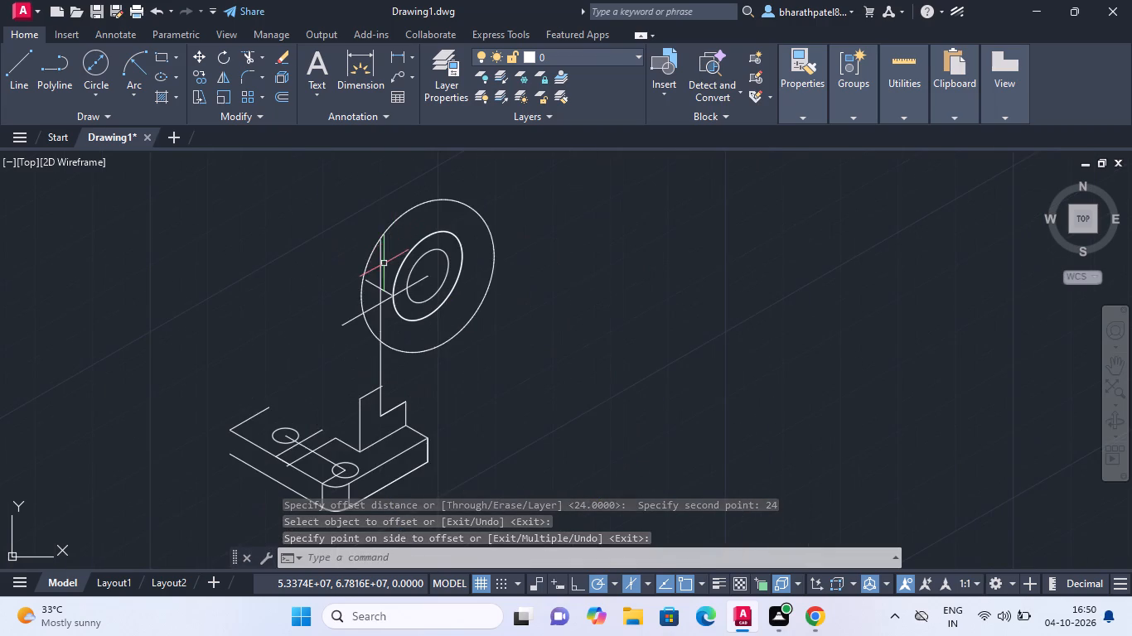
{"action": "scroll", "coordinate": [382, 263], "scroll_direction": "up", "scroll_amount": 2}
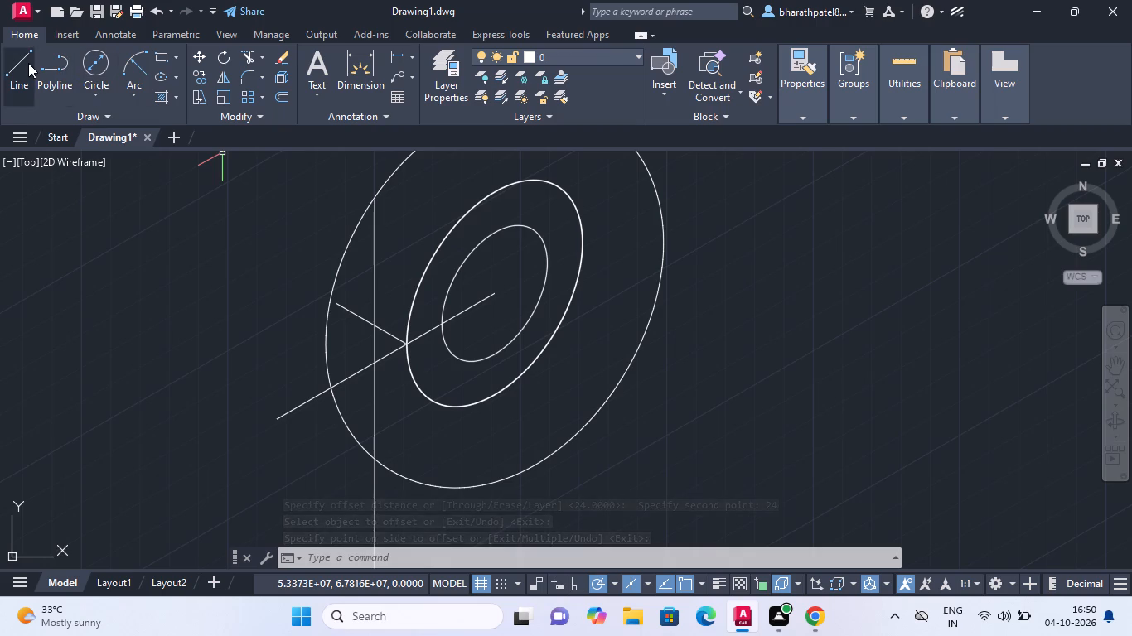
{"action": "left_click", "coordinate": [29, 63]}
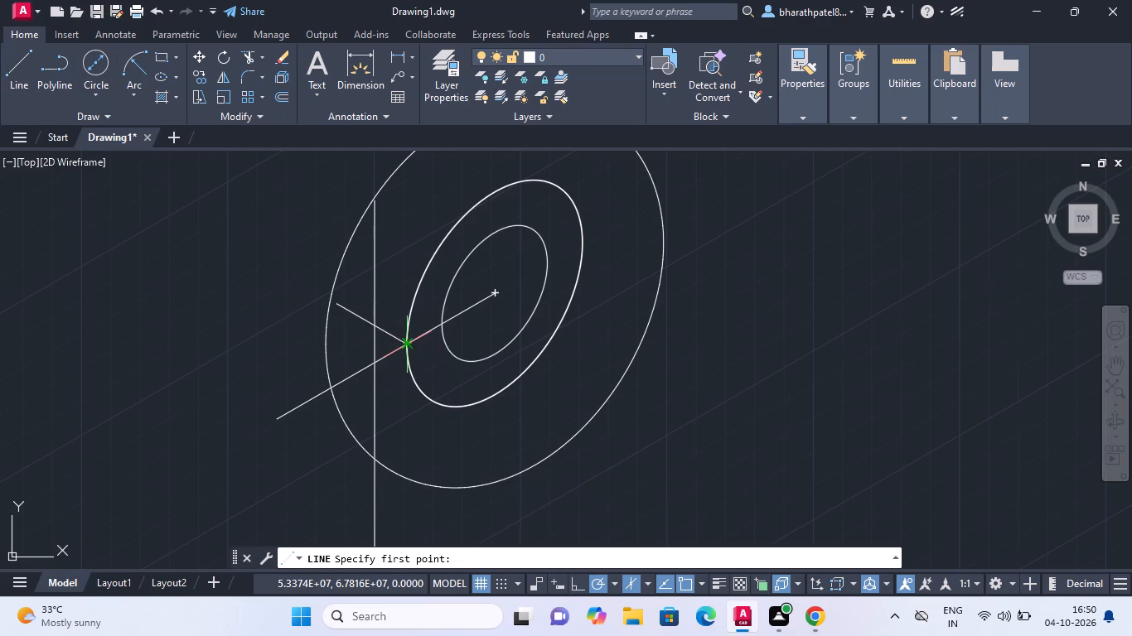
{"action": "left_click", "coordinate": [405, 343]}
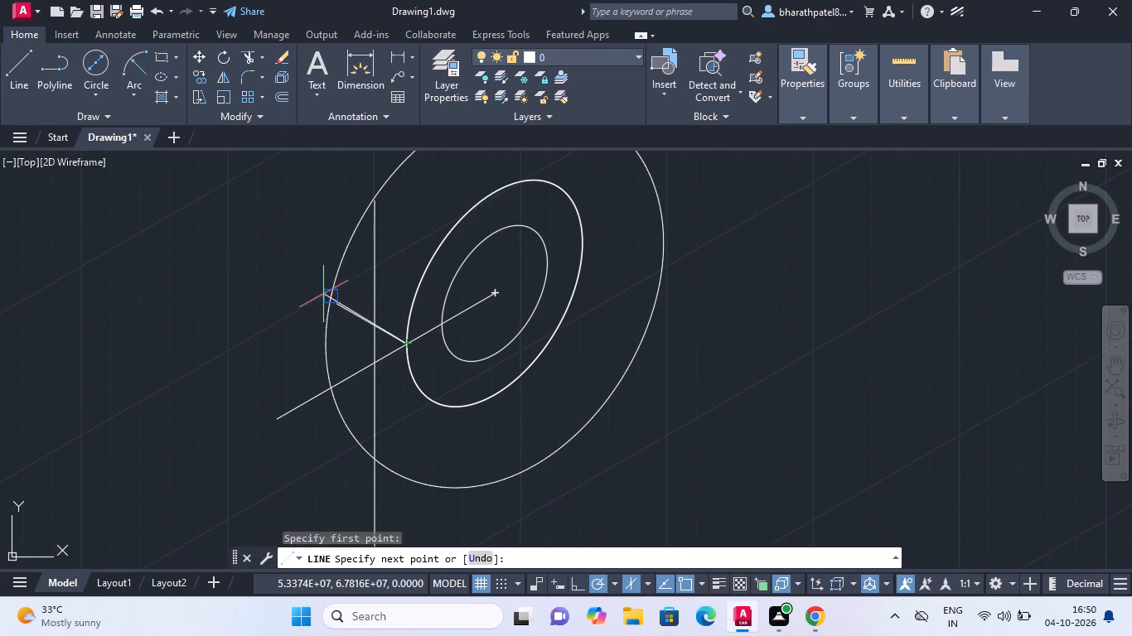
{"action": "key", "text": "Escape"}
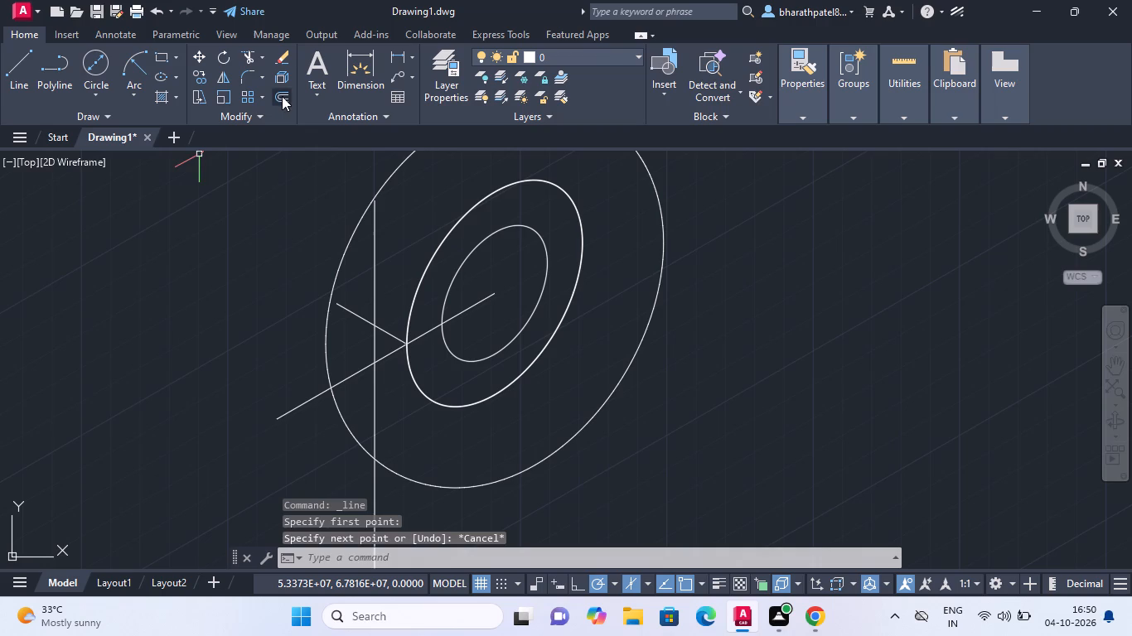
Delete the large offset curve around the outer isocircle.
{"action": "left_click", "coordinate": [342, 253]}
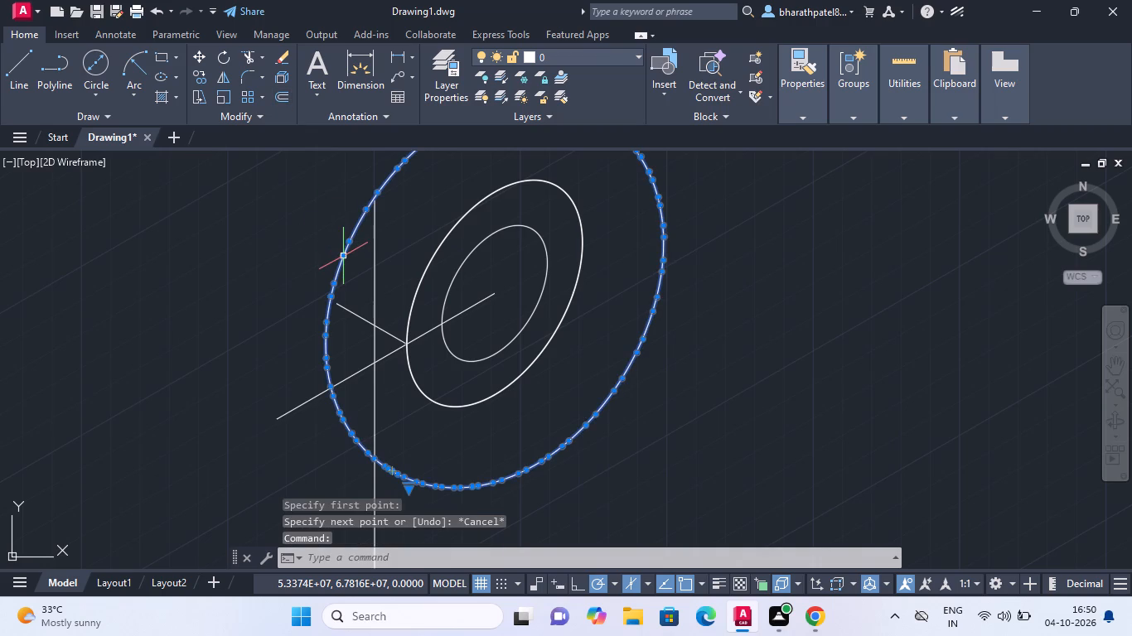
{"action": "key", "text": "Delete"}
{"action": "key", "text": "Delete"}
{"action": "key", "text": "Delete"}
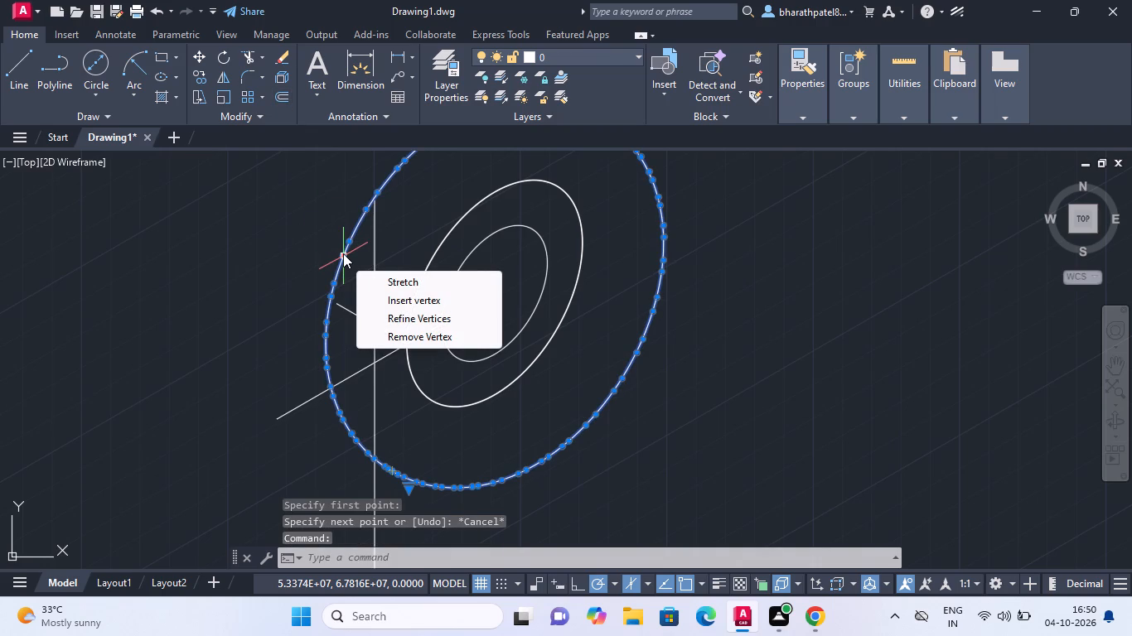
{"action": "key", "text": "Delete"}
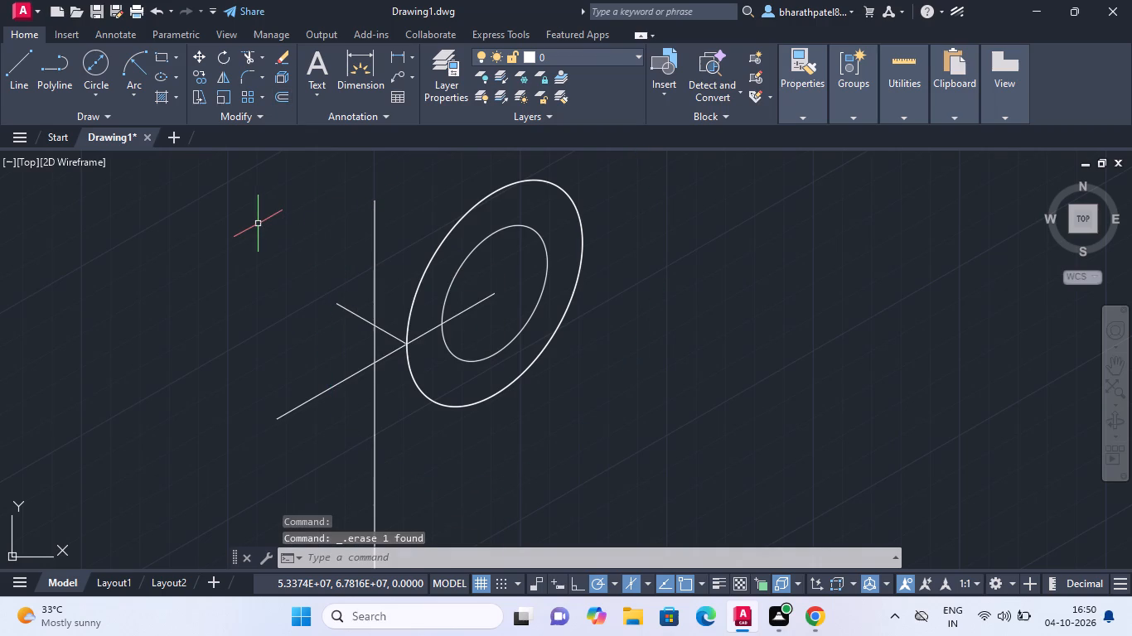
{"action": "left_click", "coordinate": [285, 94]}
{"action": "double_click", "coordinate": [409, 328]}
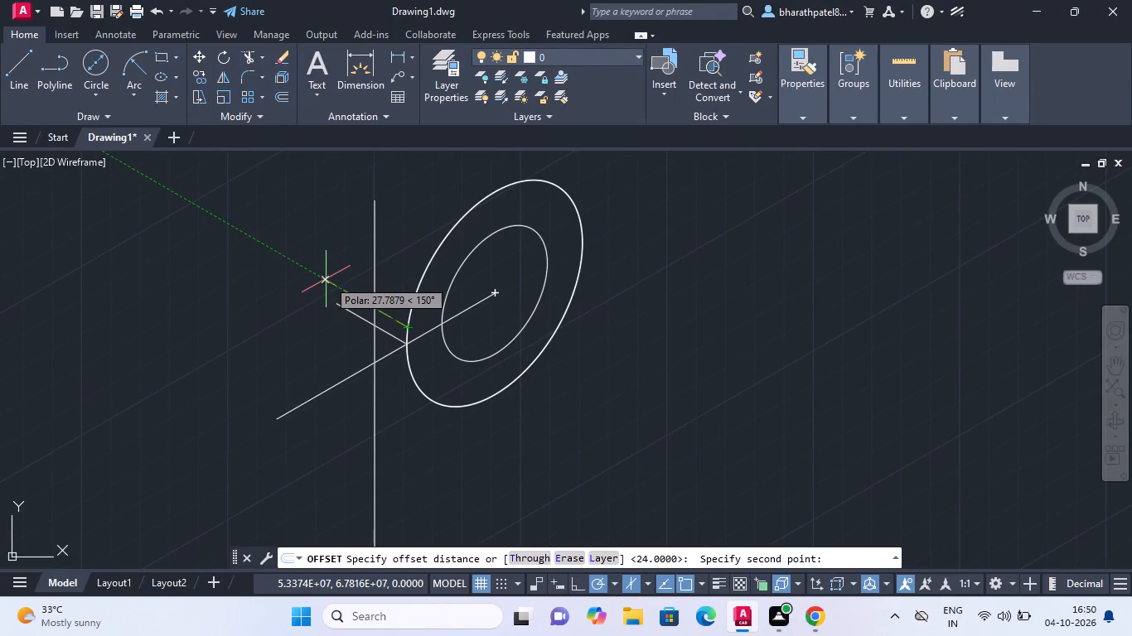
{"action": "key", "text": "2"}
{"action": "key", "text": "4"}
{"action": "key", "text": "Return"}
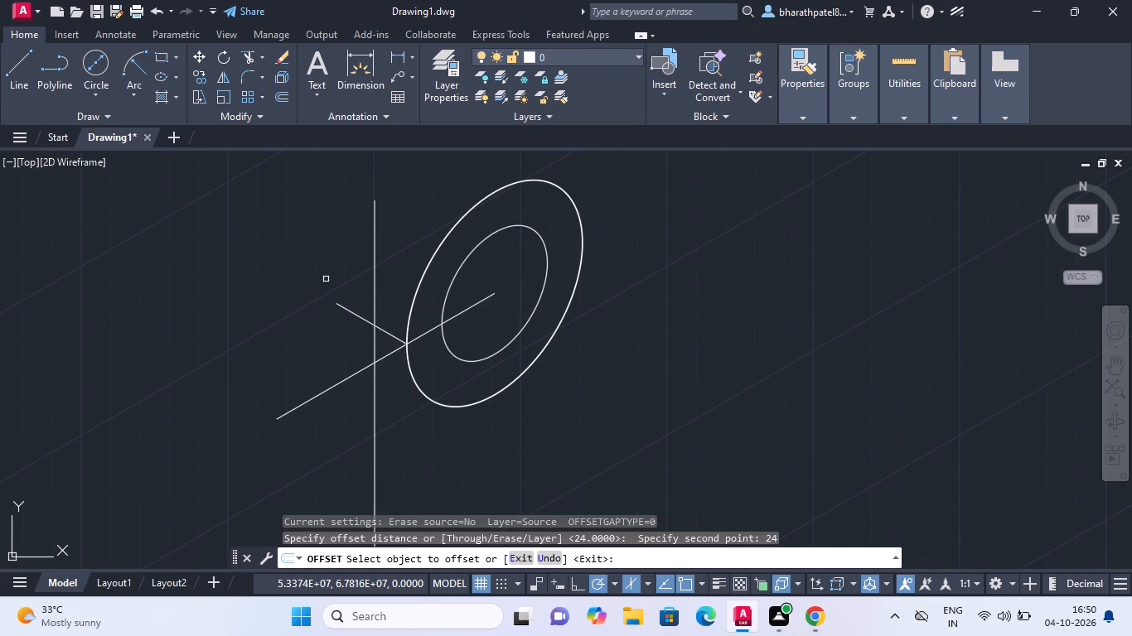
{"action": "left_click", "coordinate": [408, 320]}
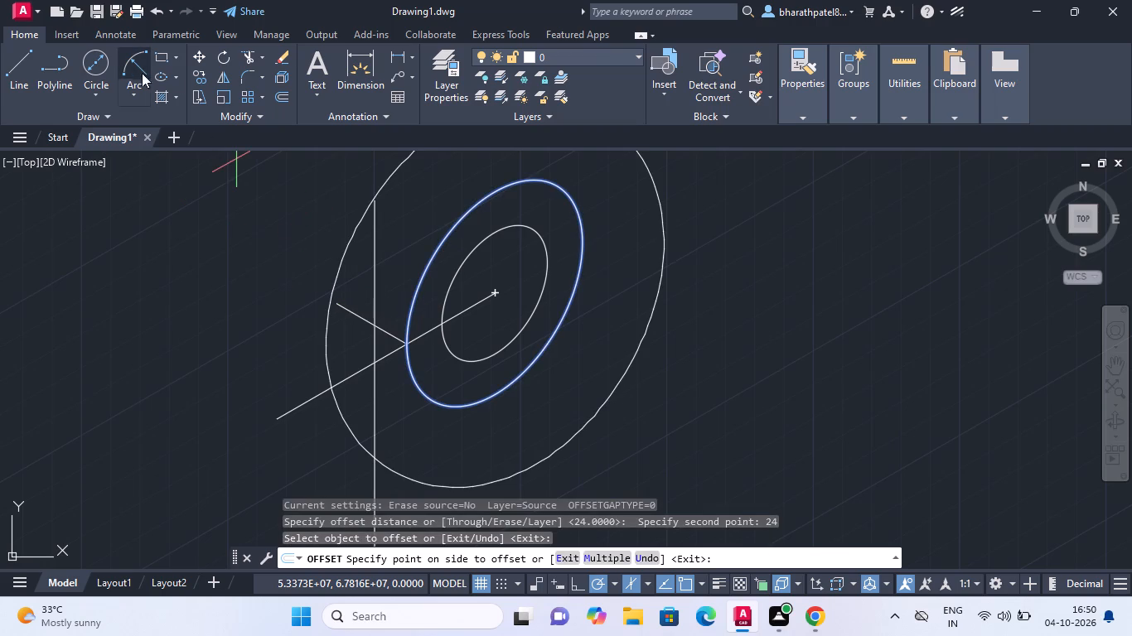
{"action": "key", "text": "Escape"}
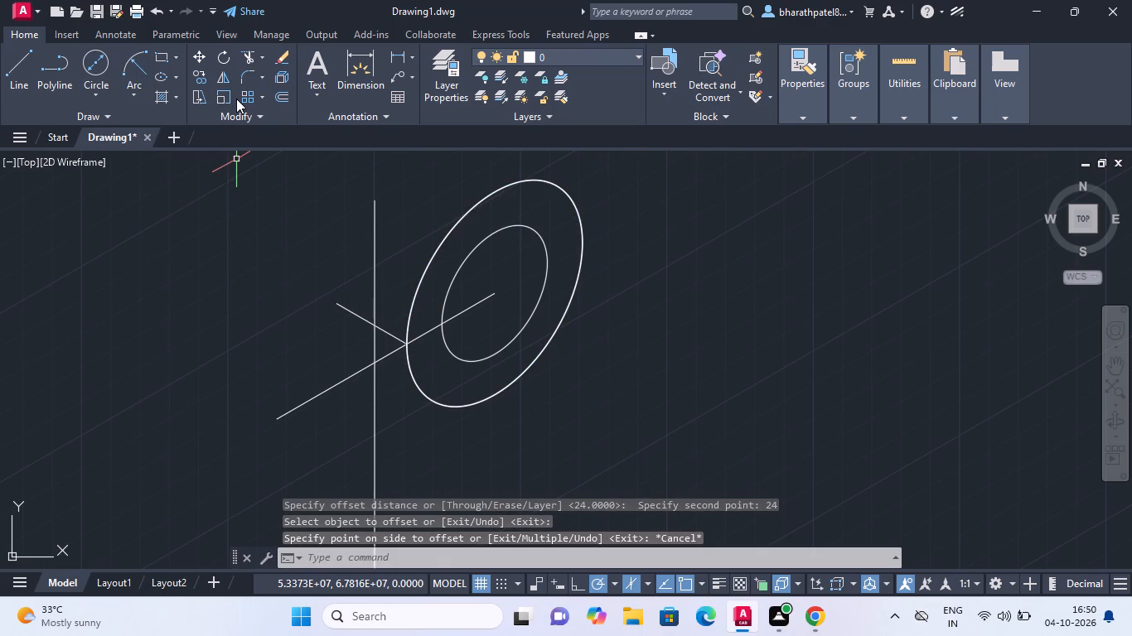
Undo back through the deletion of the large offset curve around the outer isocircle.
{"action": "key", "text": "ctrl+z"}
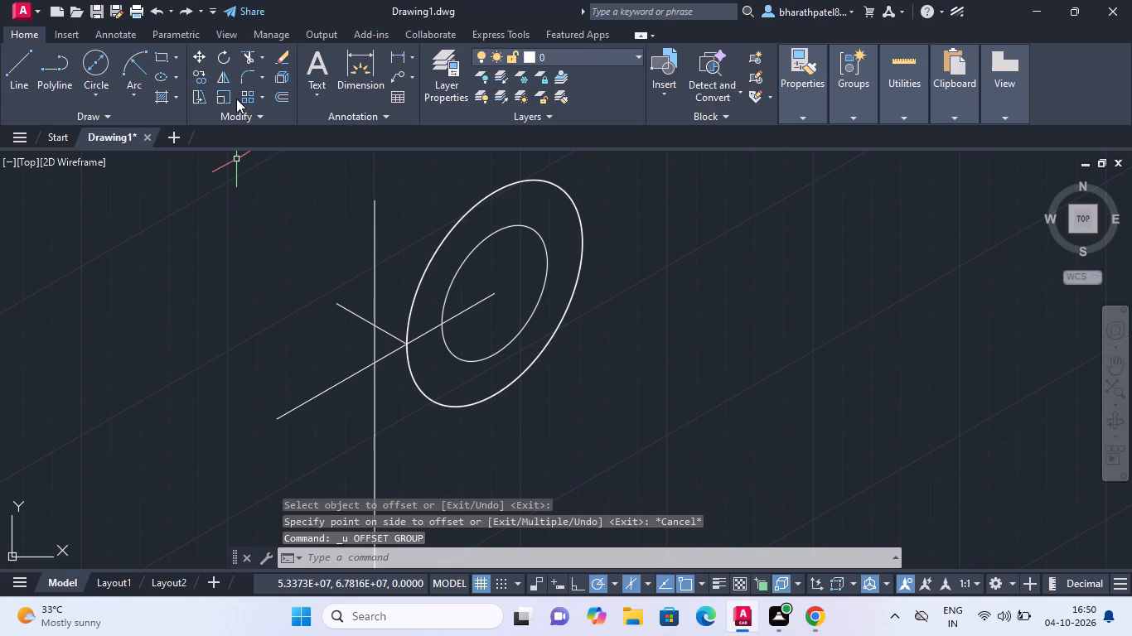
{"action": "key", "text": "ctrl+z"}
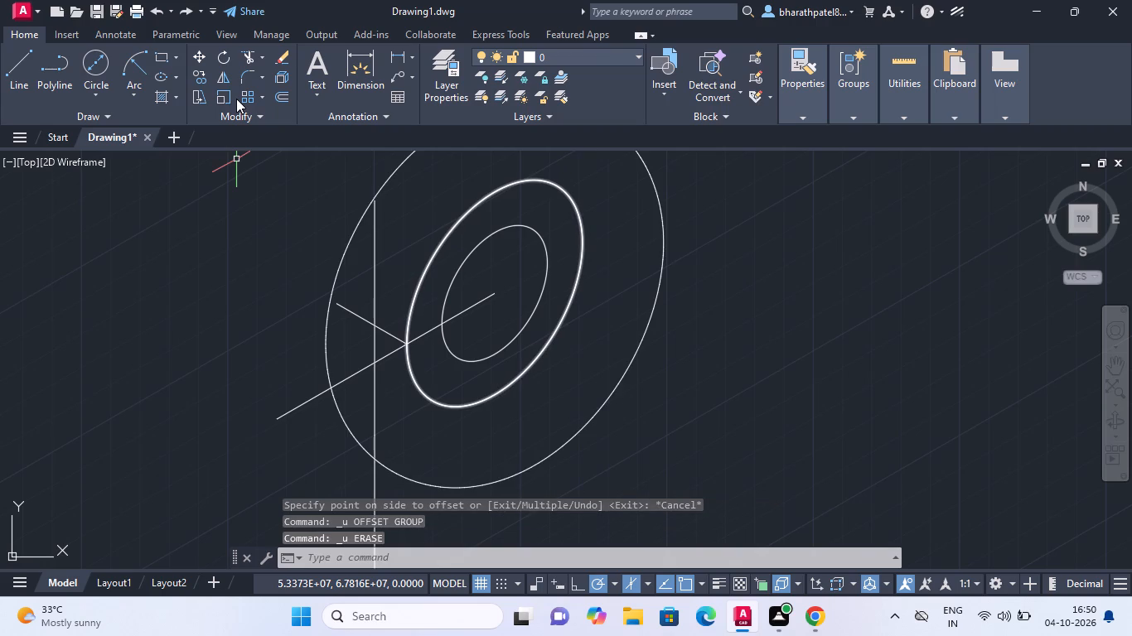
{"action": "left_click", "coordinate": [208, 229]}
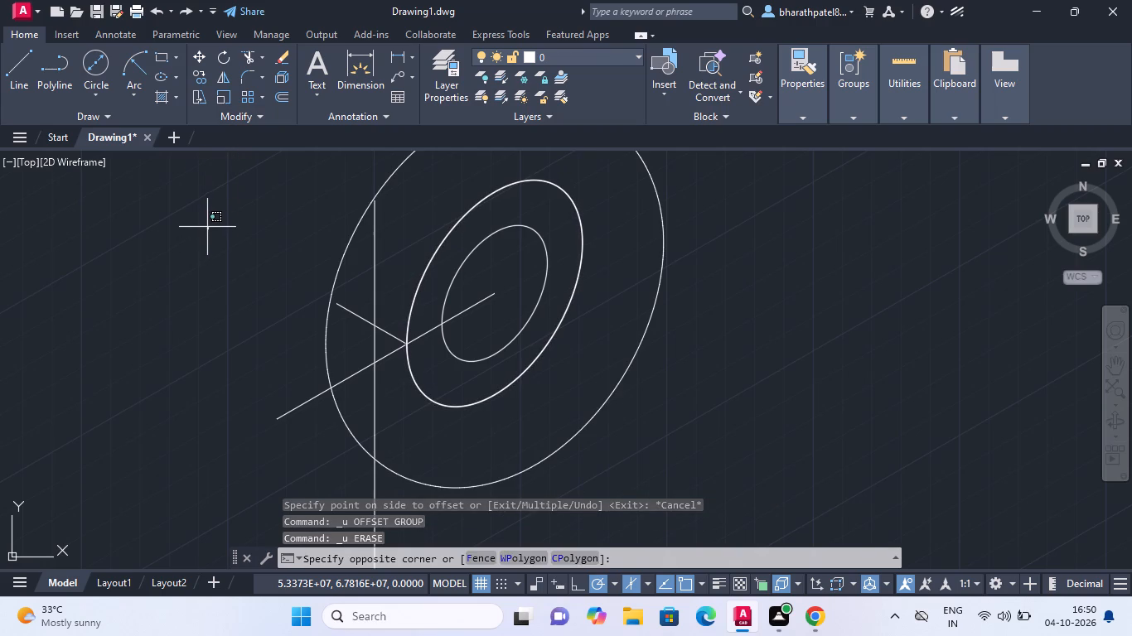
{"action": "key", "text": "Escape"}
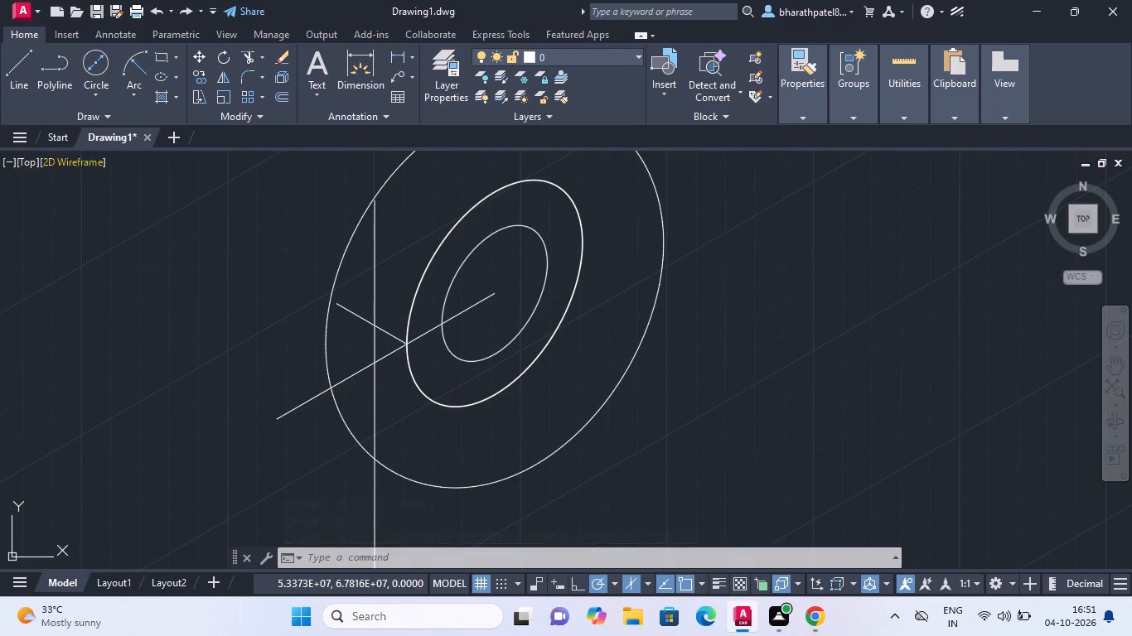
Draw a line at 150° from the intersection of the slanted centre line and outer isocircle to the large offset curve.
{"action": "left_click", "coordinate": [22, 52]}
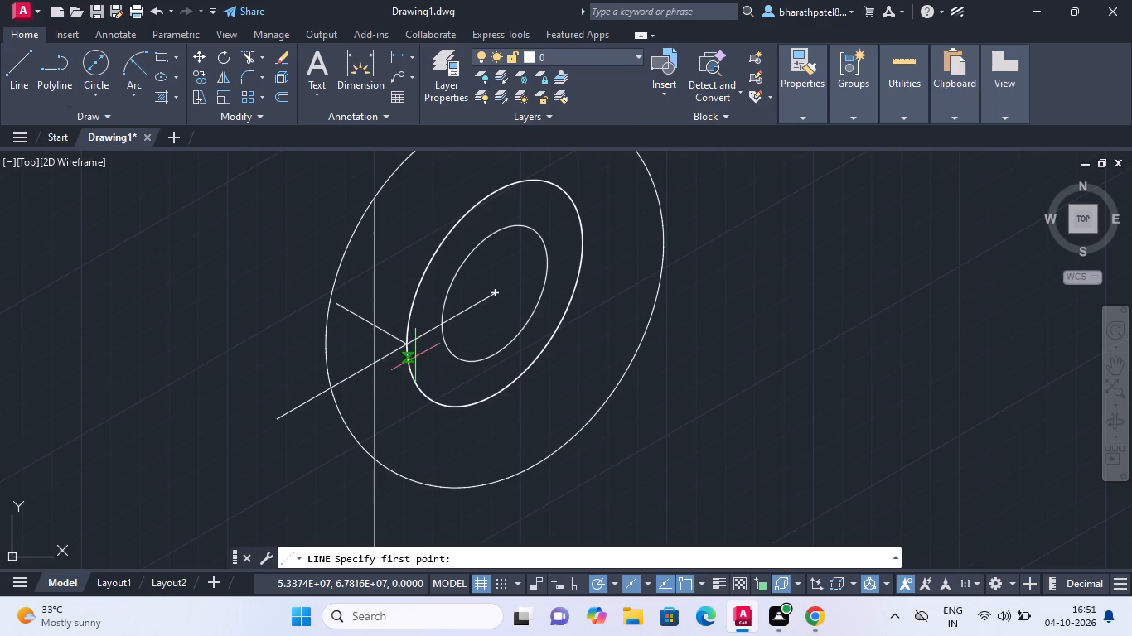
{"action": "left_click", "coordinate": [405, 344]}
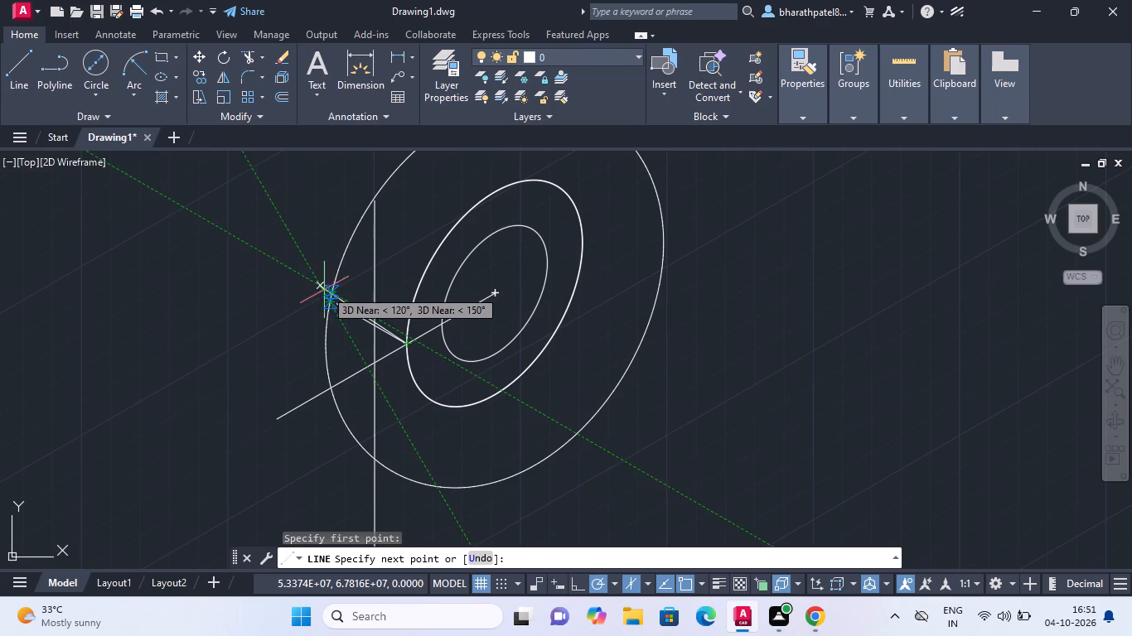
{"action": "scroll", "coordinate": [325, 297], "scroll_direction": "up", "scroll_amount": 4}
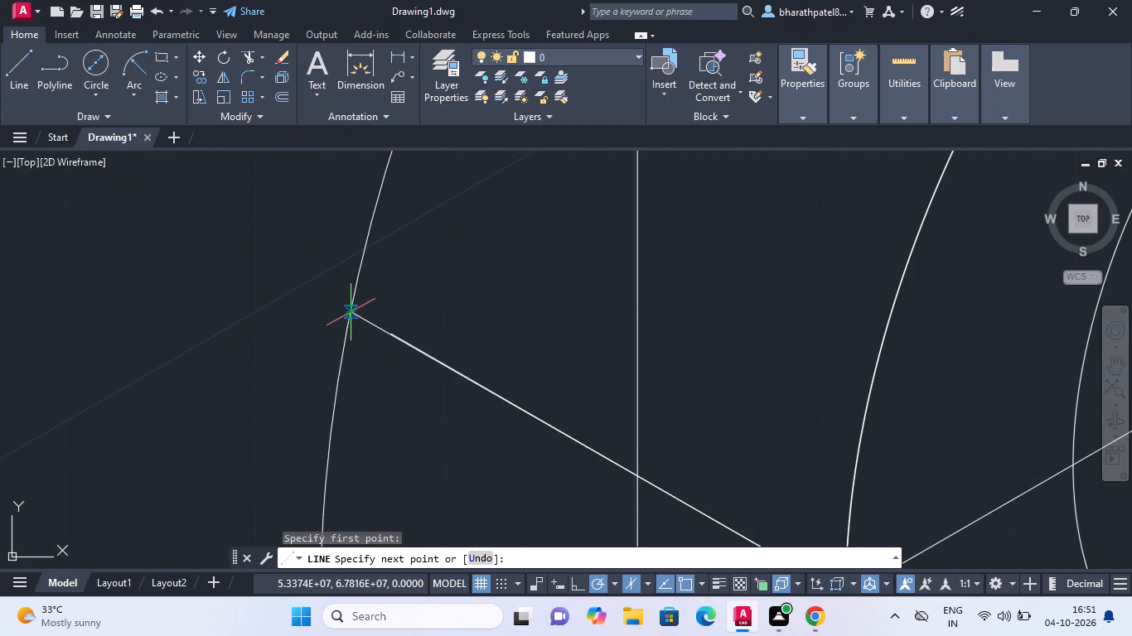
{"action": "scroll", "coordinate": [347, 312], "scroll_direction": "up", "scroll_amount": 3}
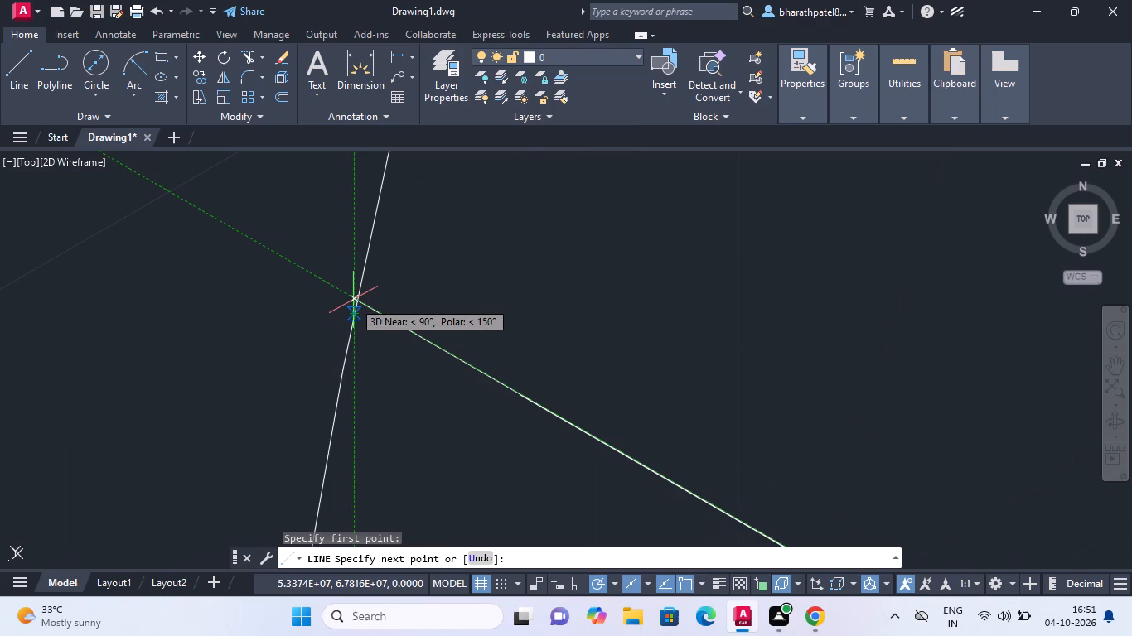
{"action": "left_click", "coordinate": [353, 300]}
{"action": "key", "text": "Escape"}
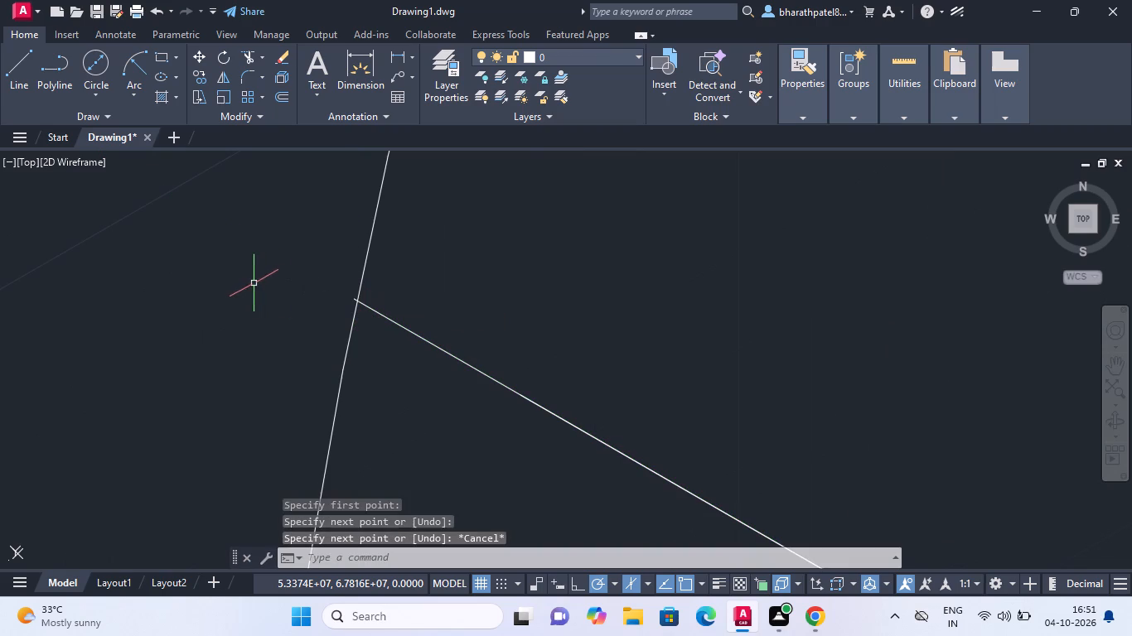
Trim the short end of the 150° line that overshoots the large offset curve.
{"action": "left_click", "coordinate": [250, 52]}
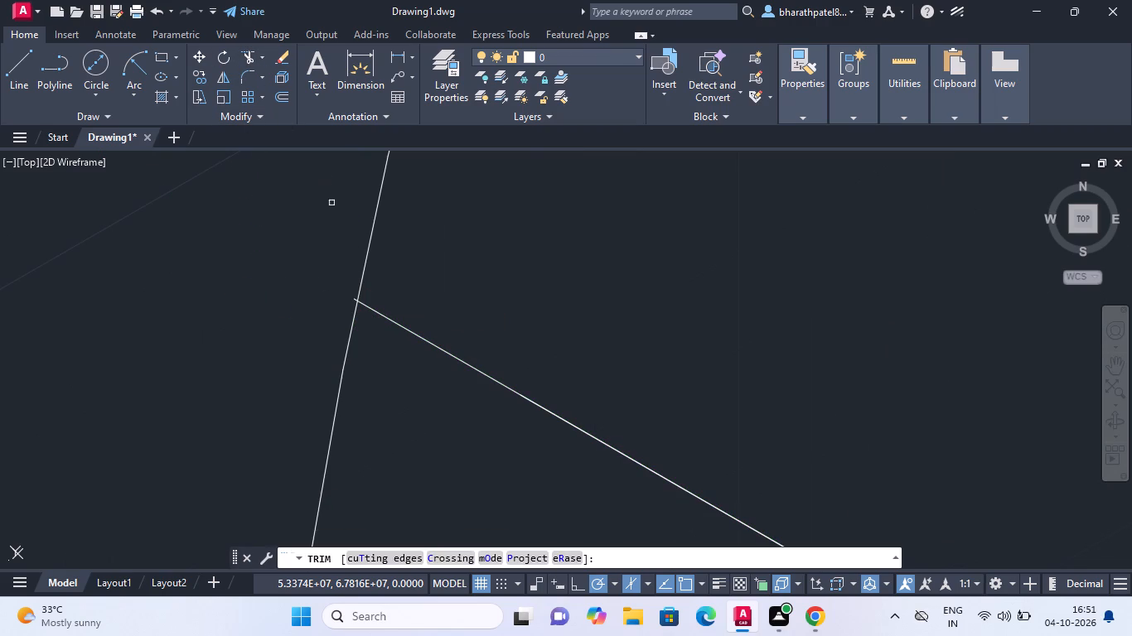
{"action": "scroll", "coordinate": [348, 260], "scroll_direction": "up", "scroll_amount": 4}
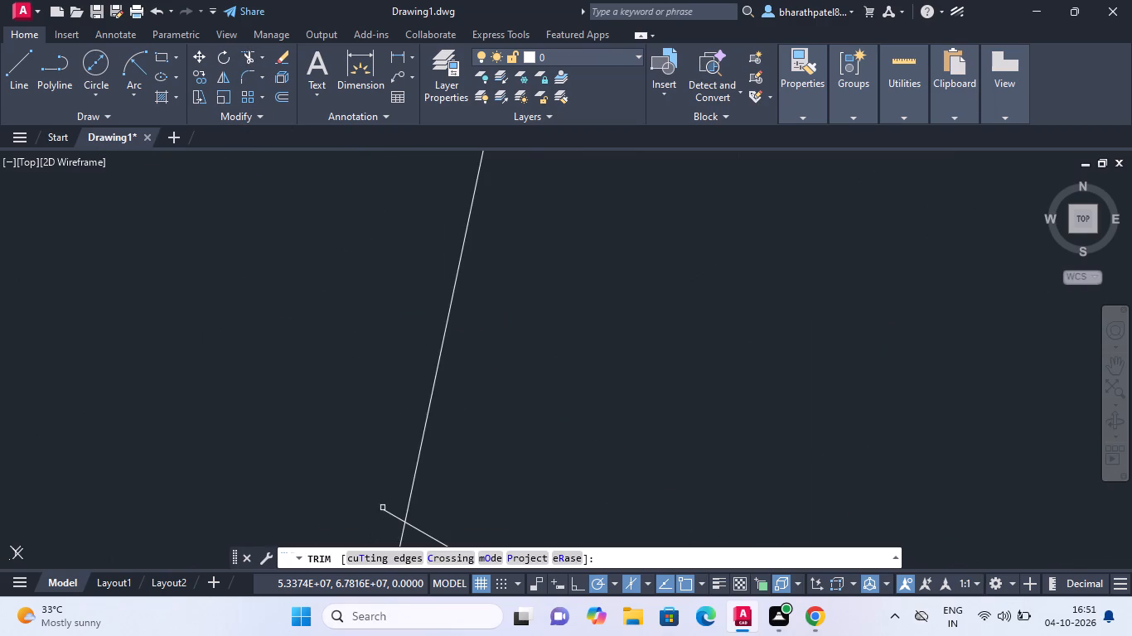
{"action": "left_click", "coordinate": [385, 513]}
{"action": "scroll", "coordinate": [382, 395], "scroll_direction": "down", "scroll_amount": 2}
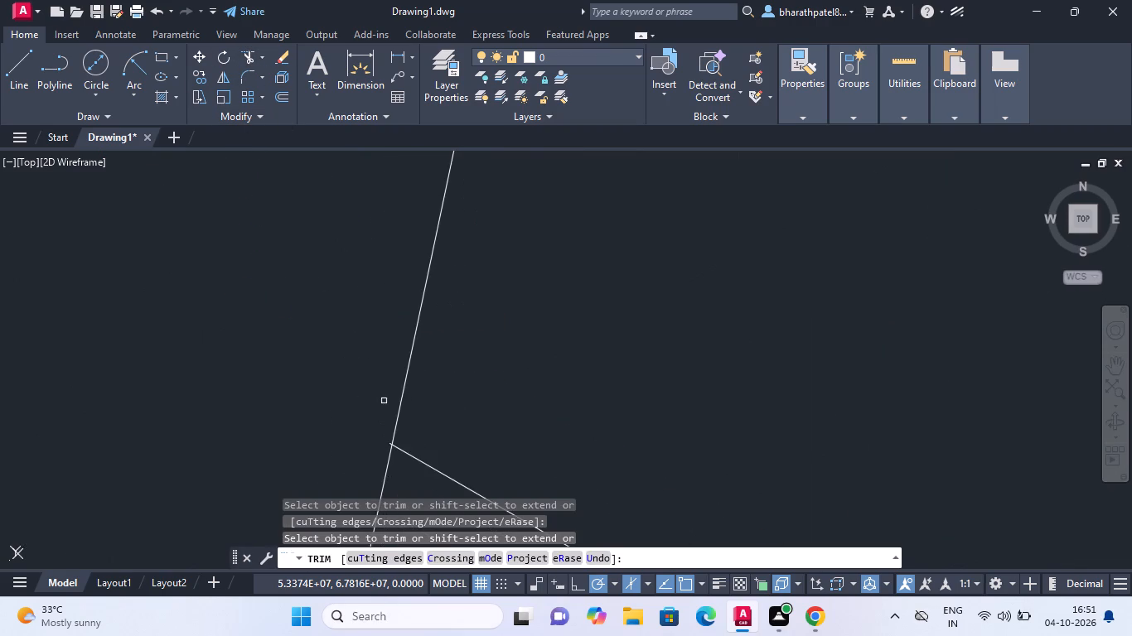
{"action": "scroll", "coordinate": [384, 399], "scroll_direction": "down", "scroll_amount": 3}
{"action": "scroll", "coordinate": [393, 418], "scroll_direction": "up", "scroll_amount": 5}
{"action": "scroll", "coordinate": [294, 342], "scroll_direction": "up", "scroll_amount": 2}
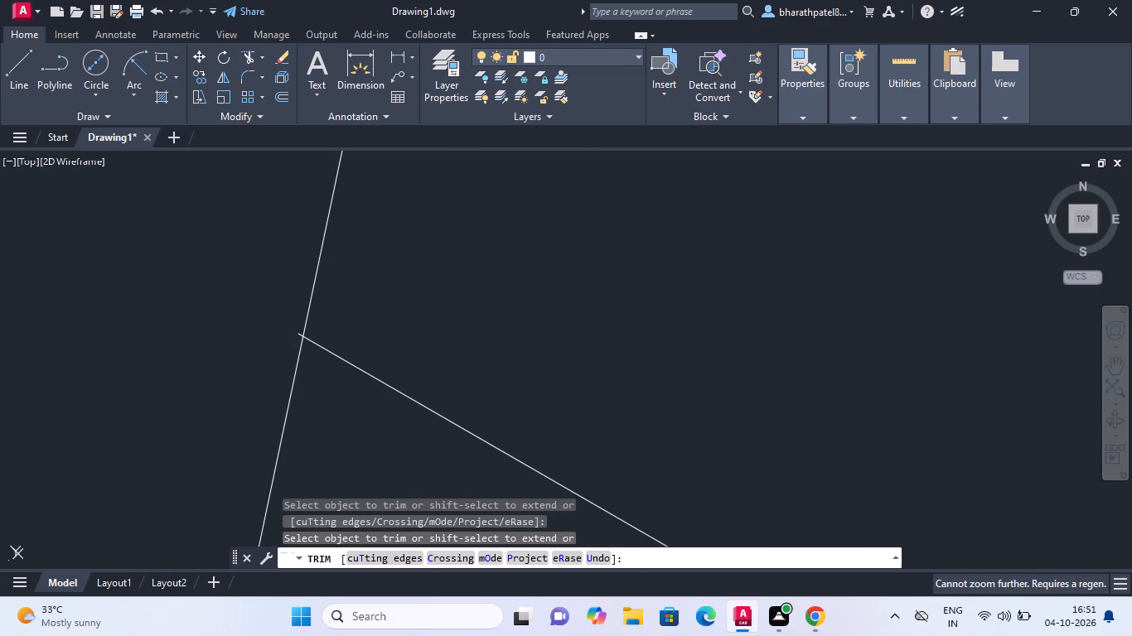
{"action": "scroll", "coordinate": [294, 342], "scroll_direction": "up", "scroll_amount": 3}
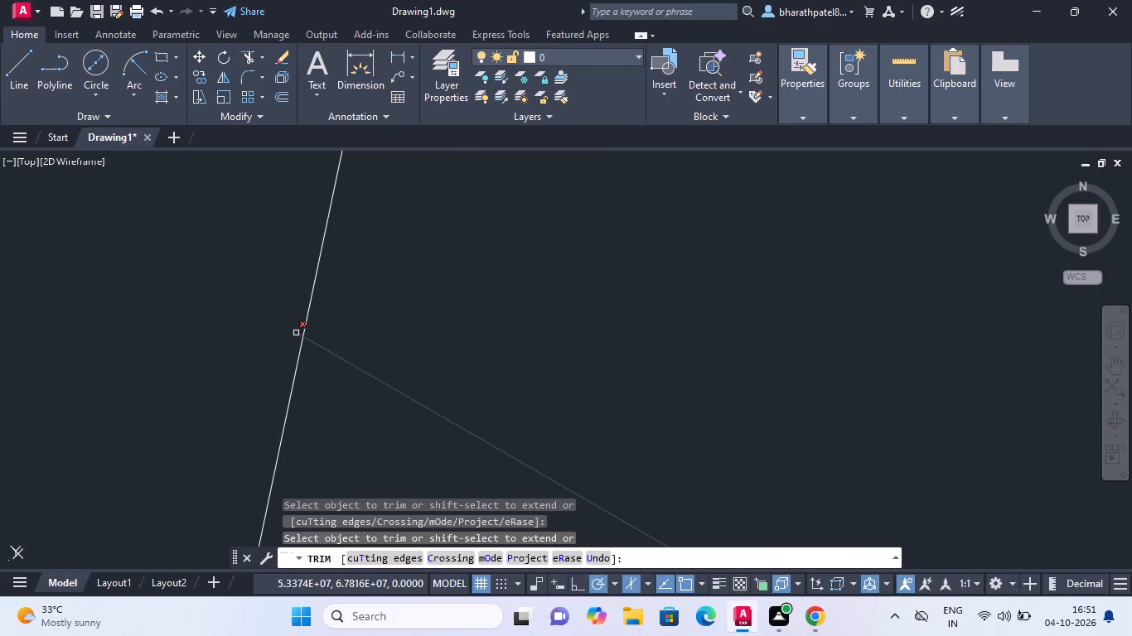
{"action": "scroll", "coordinate": [276, 318], "scroll_direction": "down", "scroll_amount": 14}
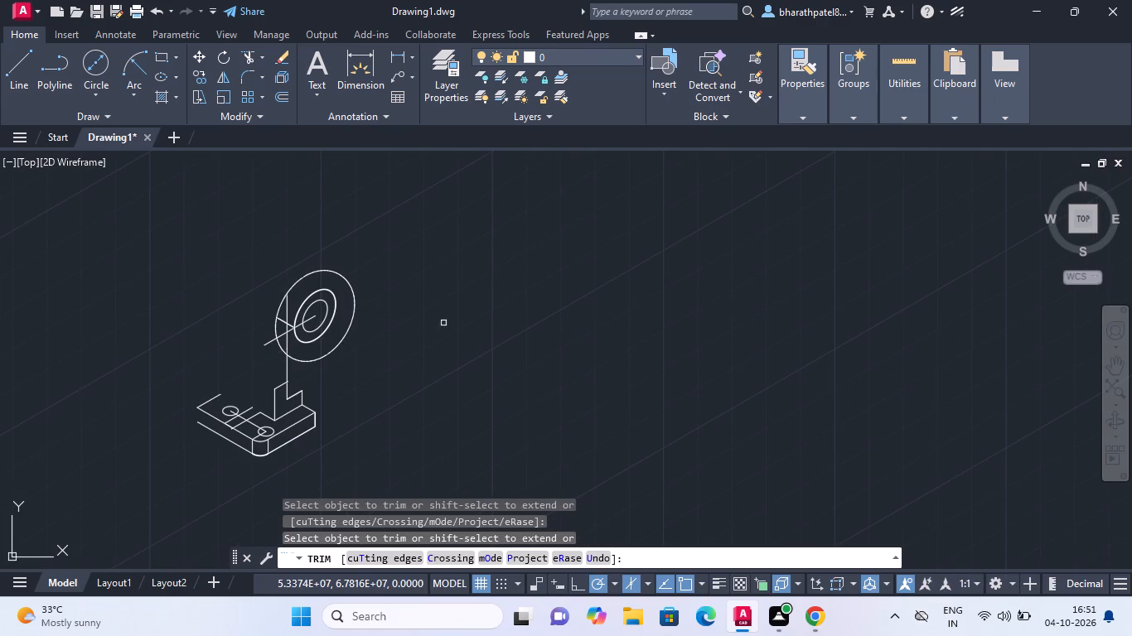
{"action": "key", "text": "Escape"}
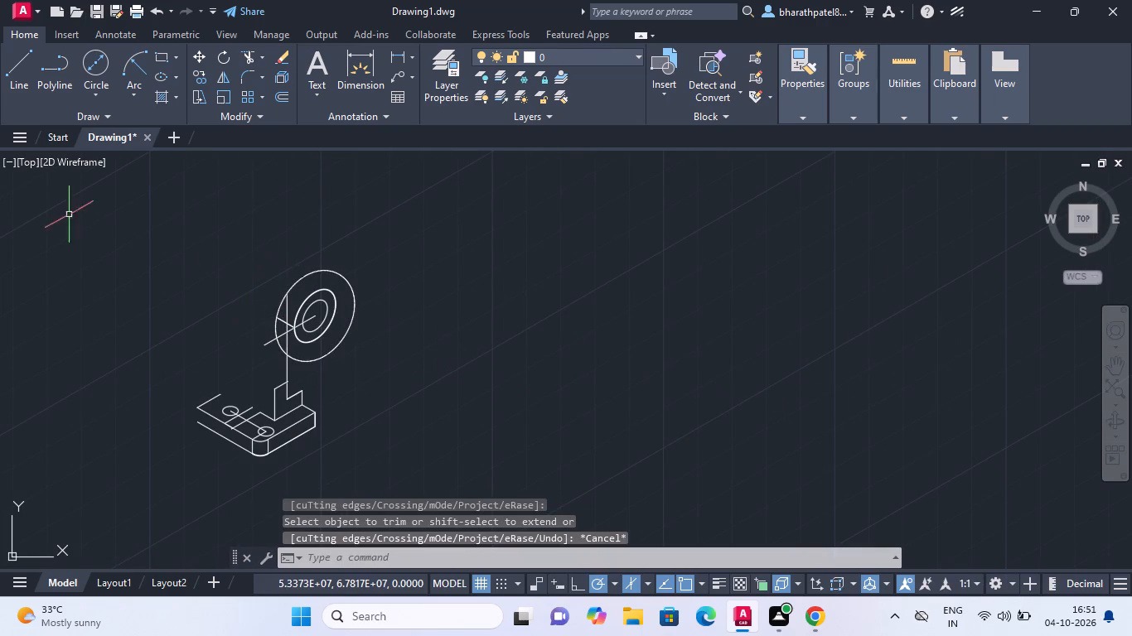
Trim the upright's vertical line above the 150° line, inside the large offset curve.
{"action": "left_click", "coordinate": [245, 52]}
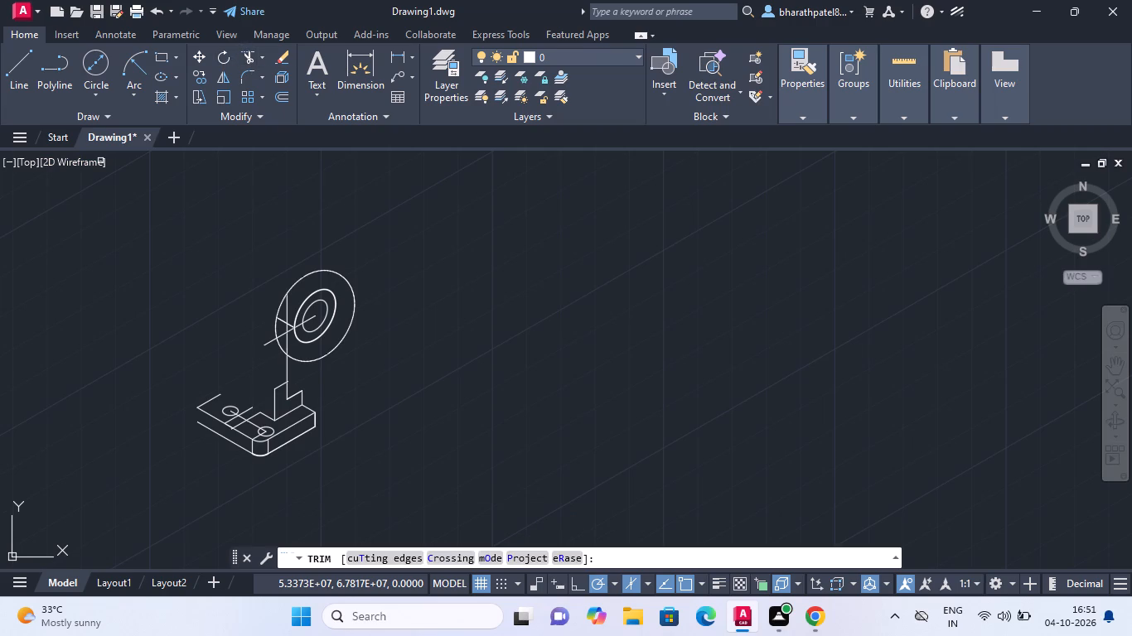
{"action": "left_click", "coordinate": [289, 303]}
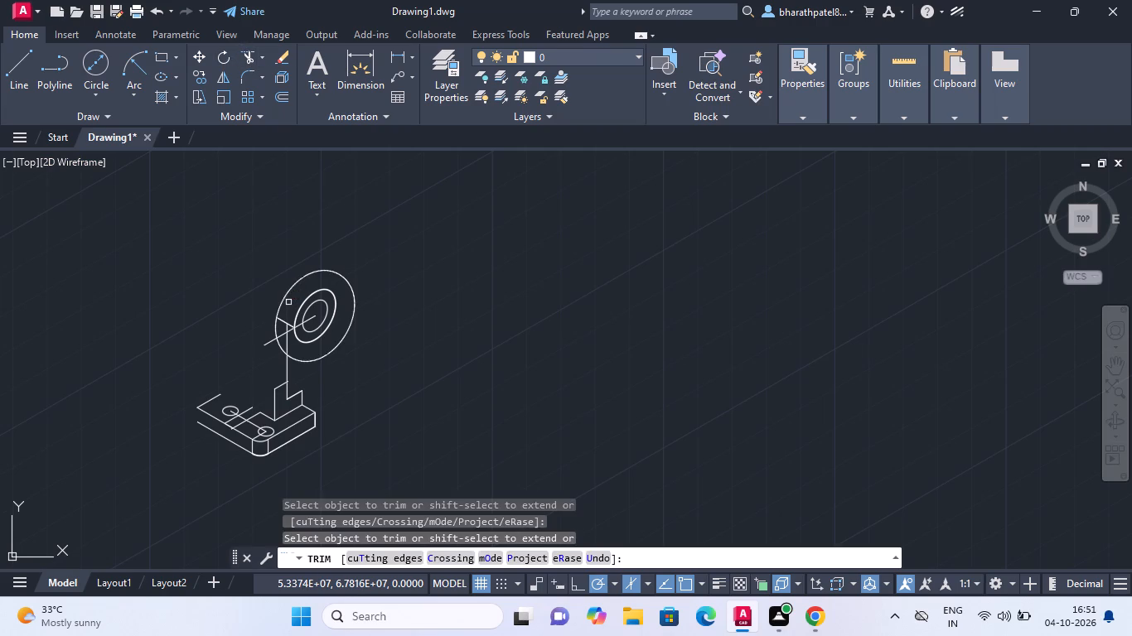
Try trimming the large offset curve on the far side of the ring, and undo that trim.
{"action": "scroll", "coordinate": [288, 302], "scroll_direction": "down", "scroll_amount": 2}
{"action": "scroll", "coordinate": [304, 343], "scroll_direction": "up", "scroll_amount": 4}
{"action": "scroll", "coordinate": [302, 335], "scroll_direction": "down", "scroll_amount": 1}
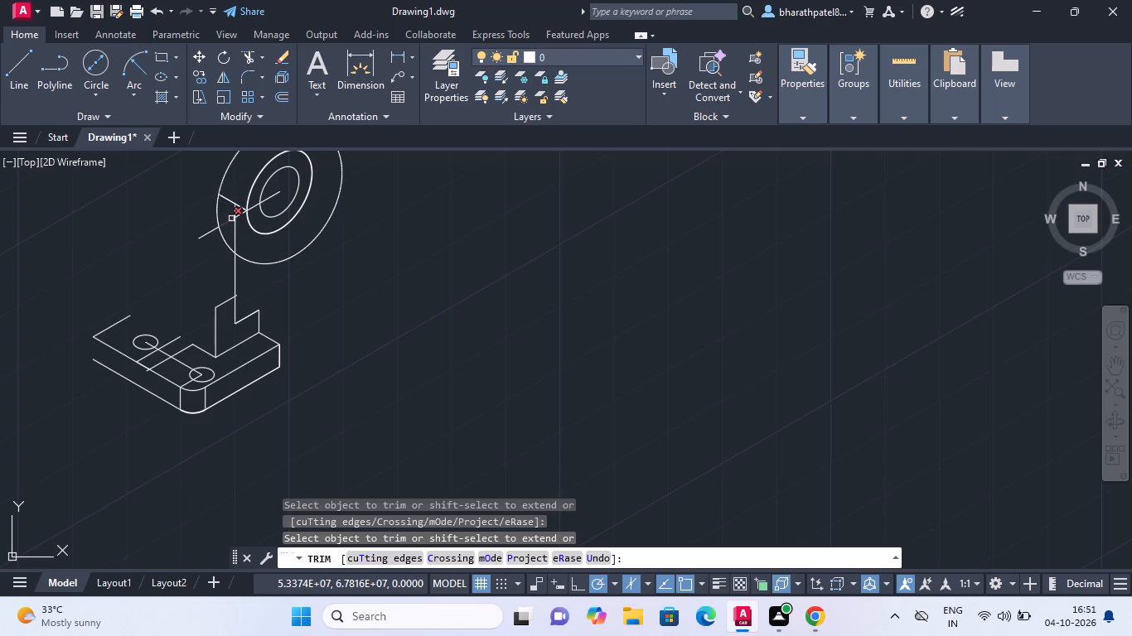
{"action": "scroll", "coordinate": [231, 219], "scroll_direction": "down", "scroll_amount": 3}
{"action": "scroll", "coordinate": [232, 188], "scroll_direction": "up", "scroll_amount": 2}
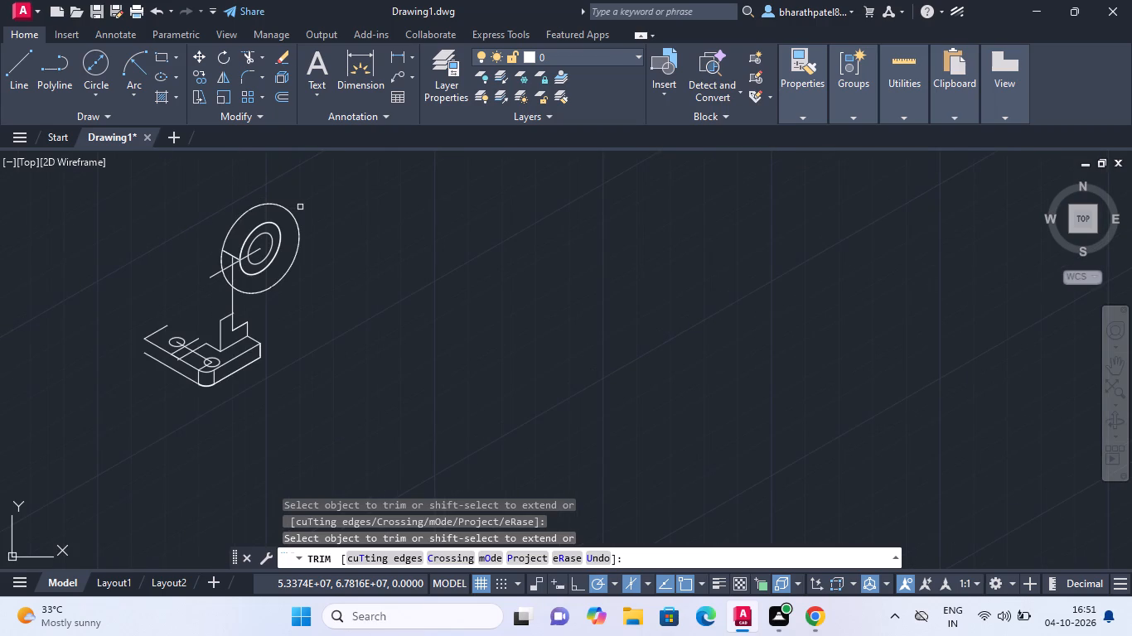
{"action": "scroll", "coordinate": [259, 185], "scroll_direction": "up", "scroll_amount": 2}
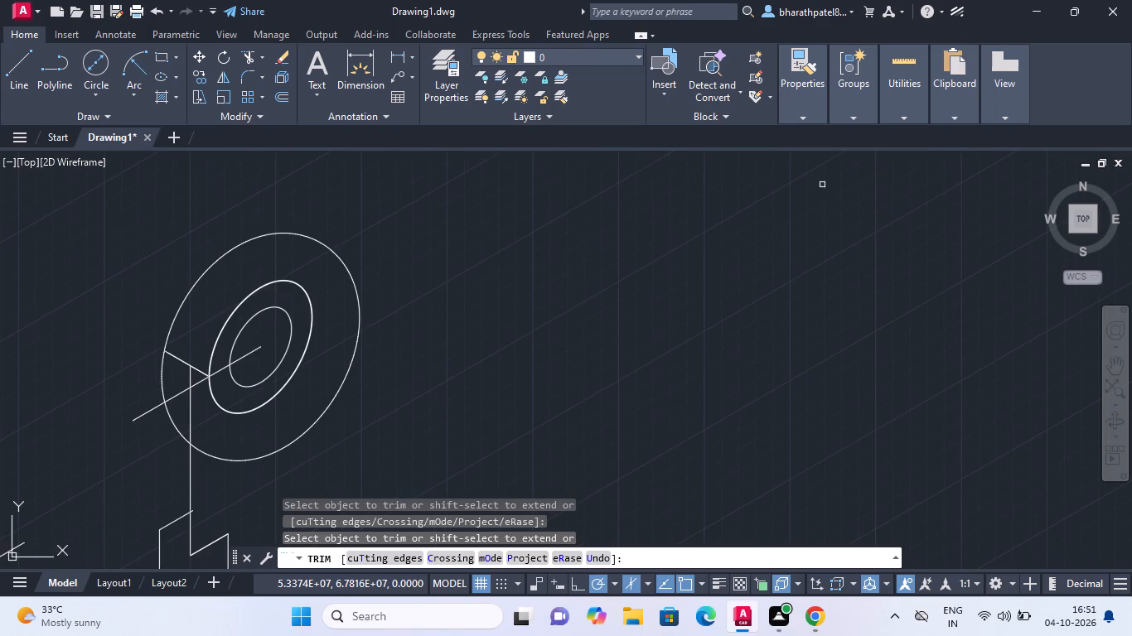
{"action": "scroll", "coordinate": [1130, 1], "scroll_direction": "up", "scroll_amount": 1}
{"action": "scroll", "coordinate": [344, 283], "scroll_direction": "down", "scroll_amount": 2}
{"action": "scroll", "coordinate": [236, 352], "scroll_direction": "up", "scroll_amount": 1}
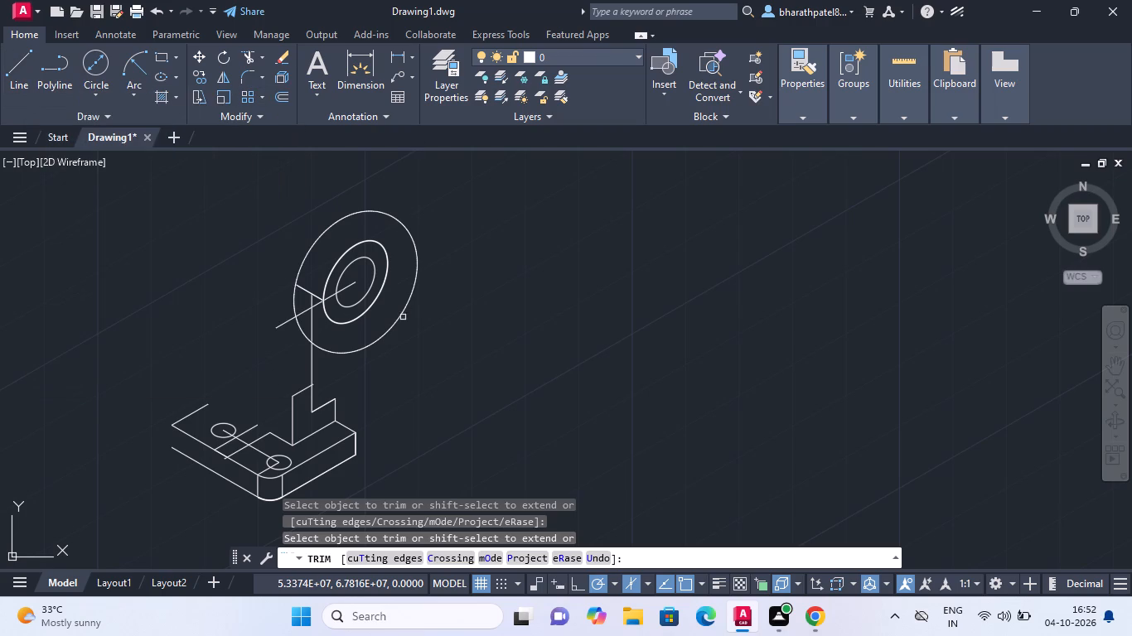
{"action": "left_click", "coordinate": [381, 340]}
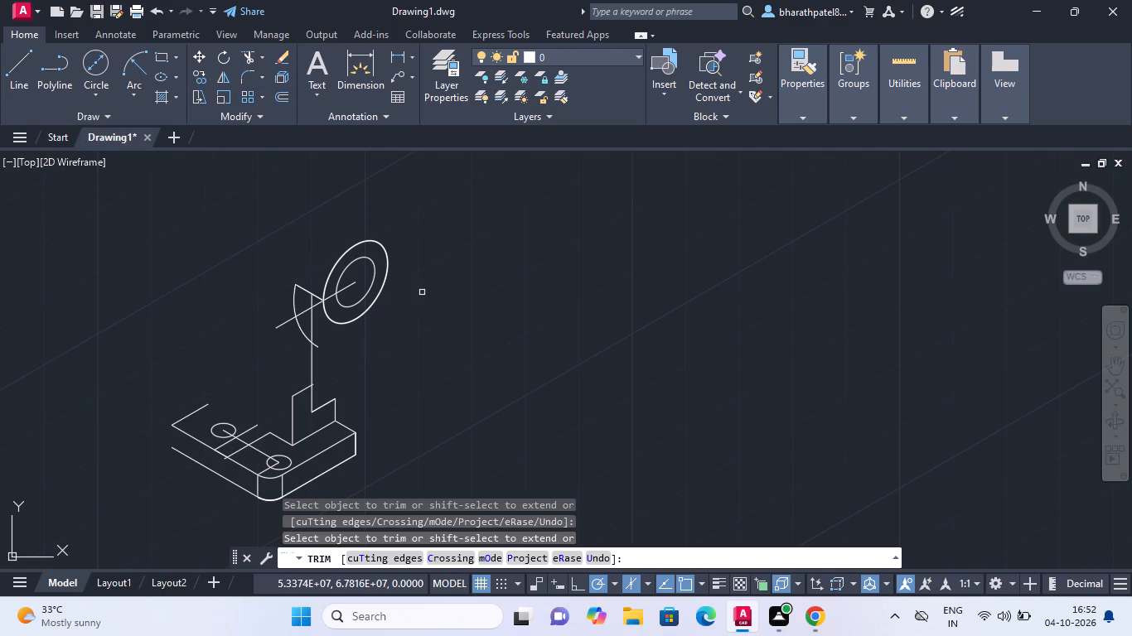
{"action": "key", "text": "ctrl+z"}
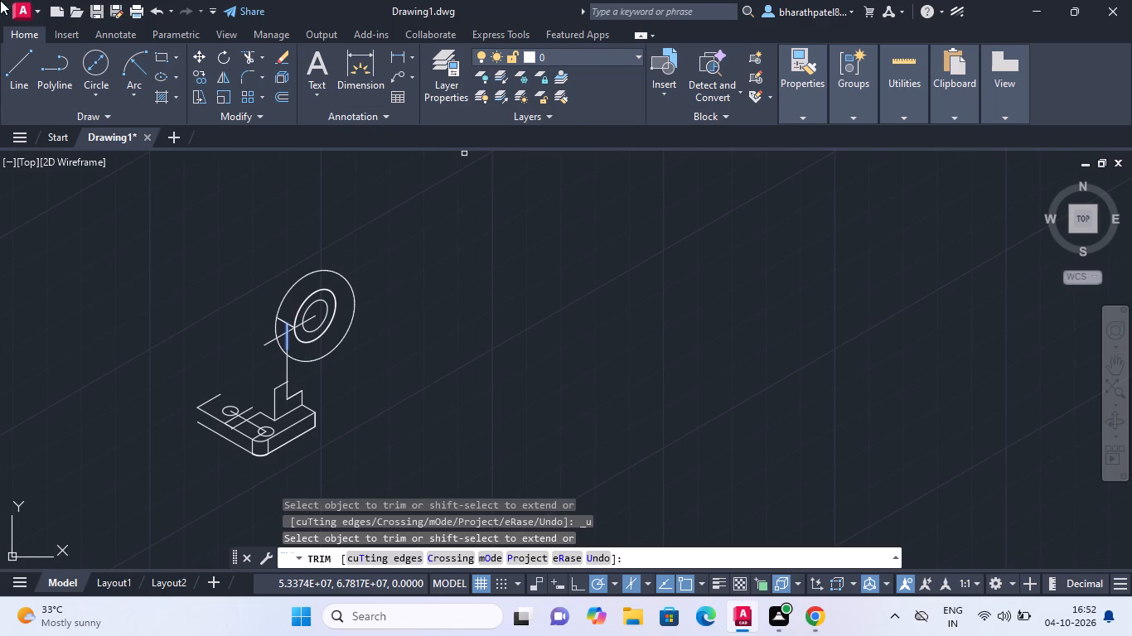
Draw a line from the upper edge of the 60-diameter isocircle to the large offset curve, parallel to the 150° line.
{"action": "left_click", "coordinate": [11, 57]}
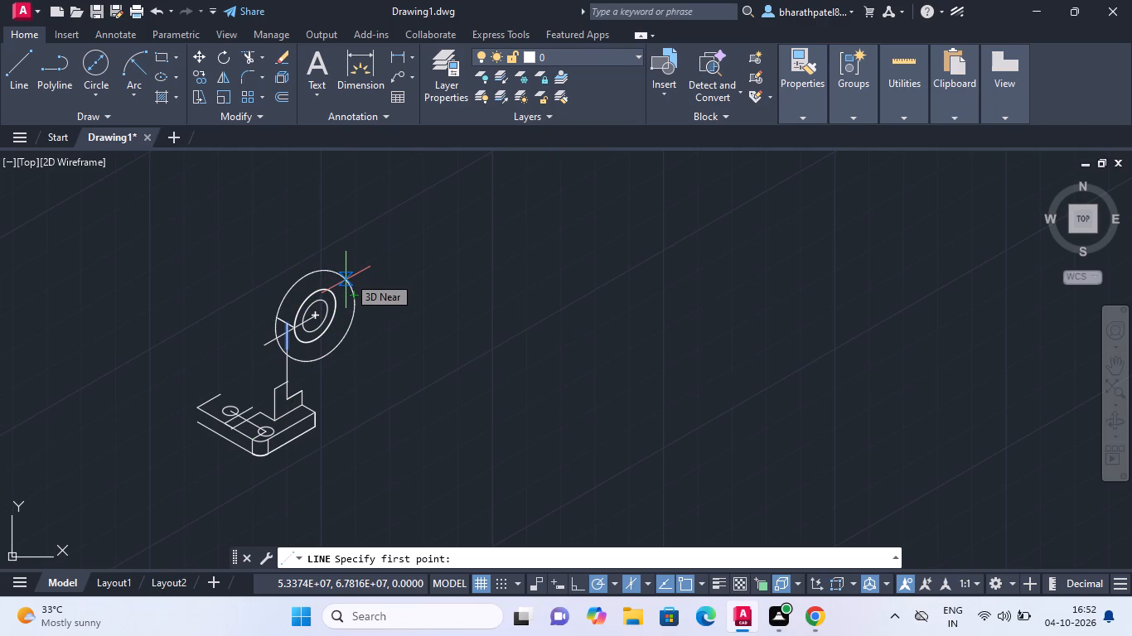
{"action": "key", "text": "Escape"}
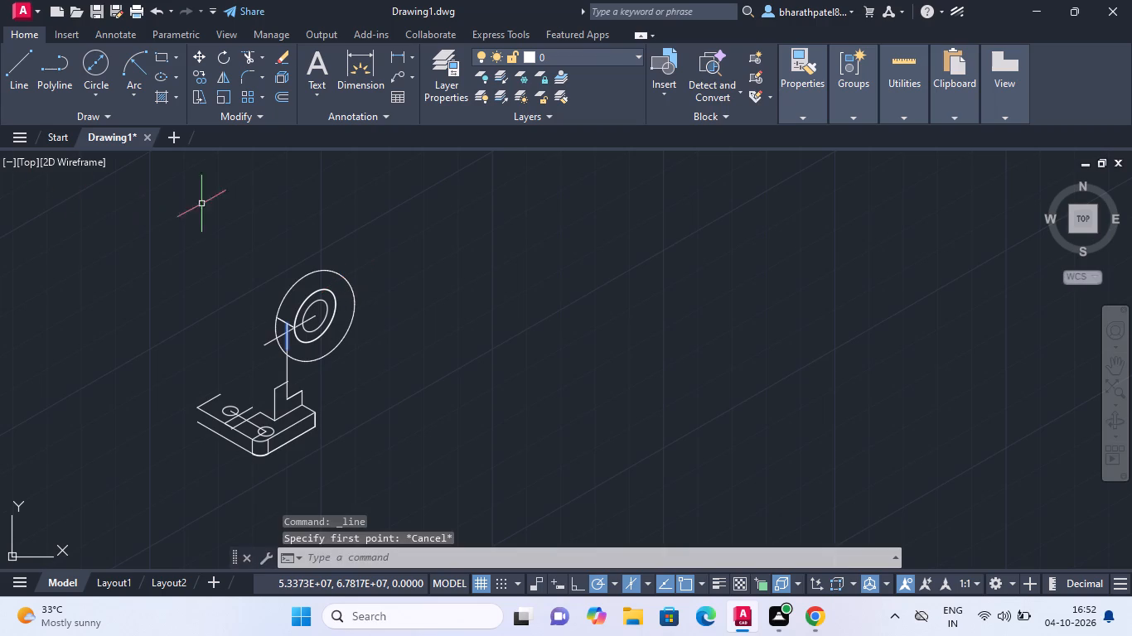
{"action": "left_click", "coordinate": [18, 66]}
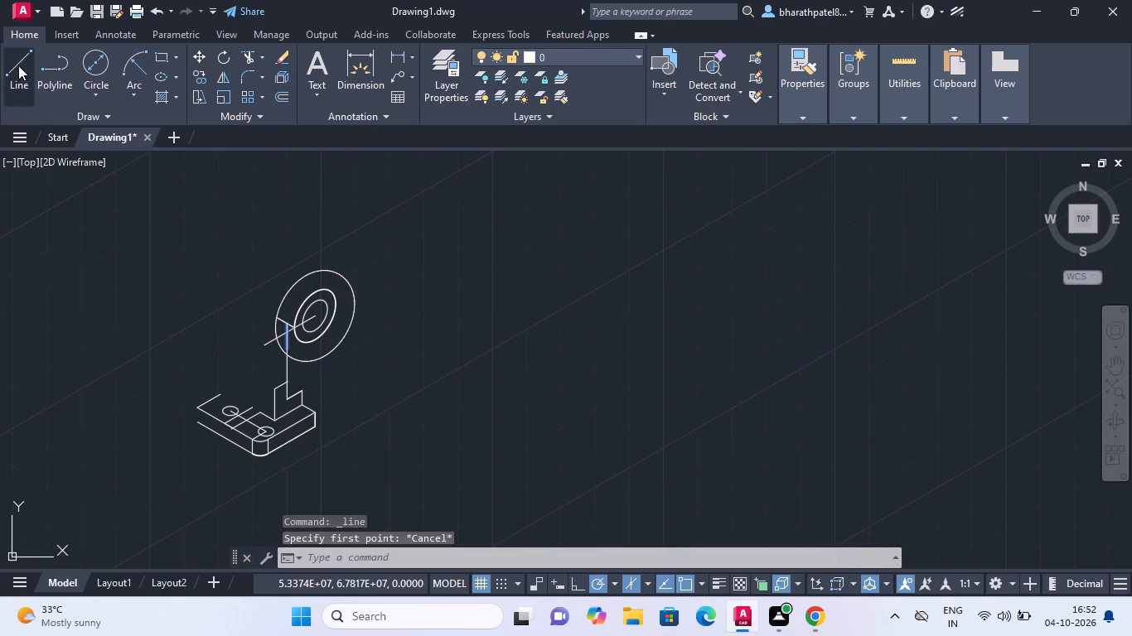
{"action": "scroll", "coordinate": [331, 303], "scroll_direction": "up", "scroll_amount": 3}
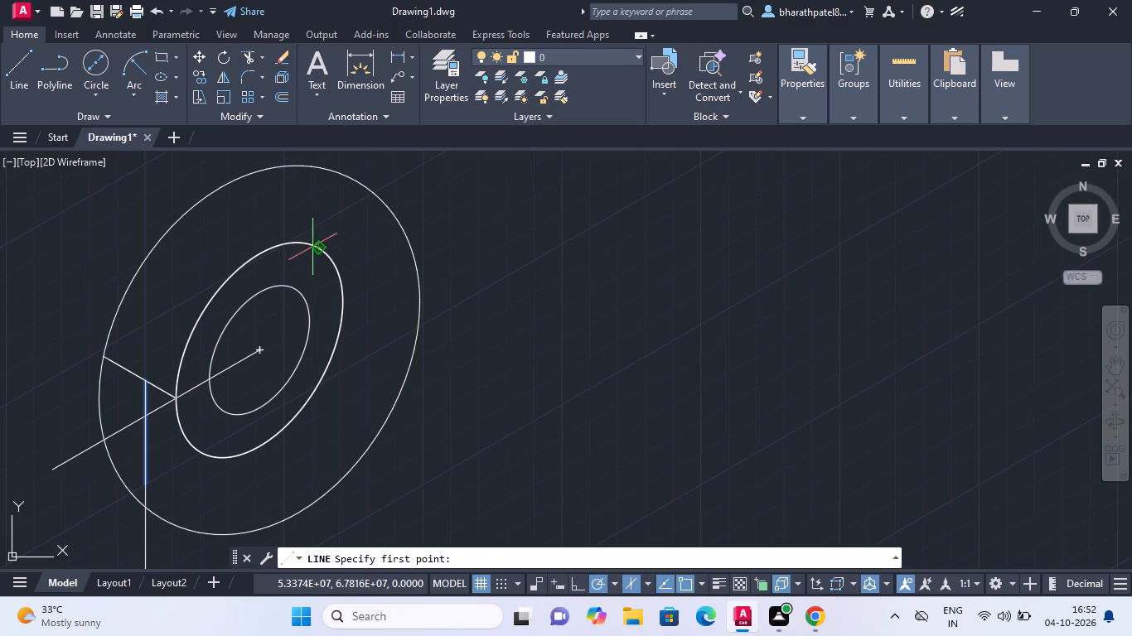
{"action": "left_click", "coordinate": [321, 249]}
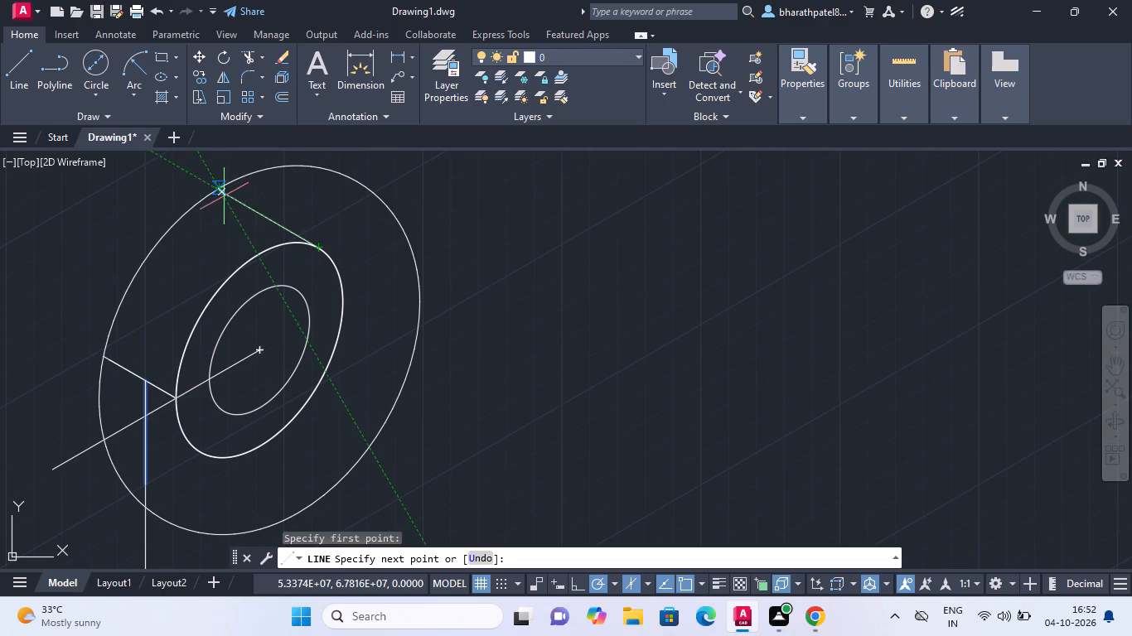
{"action": "scroll", "coordinate": [222, 188], "scroll_direction": "down", "scroll_amount": 1}
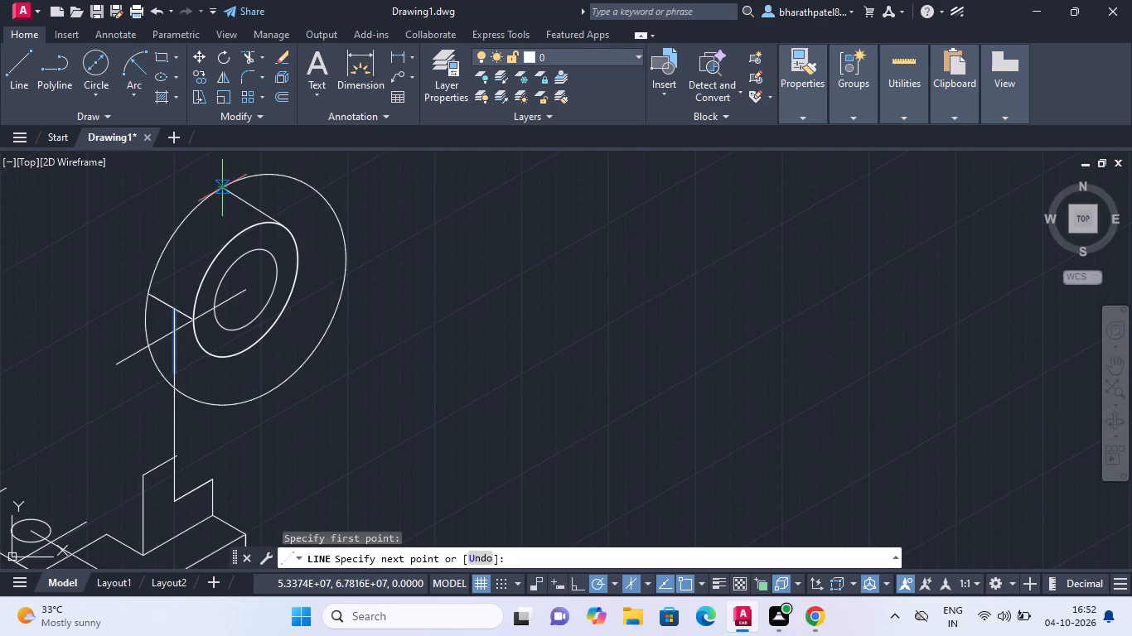
{"action": "left_click", "coordinate": [222, 187]}
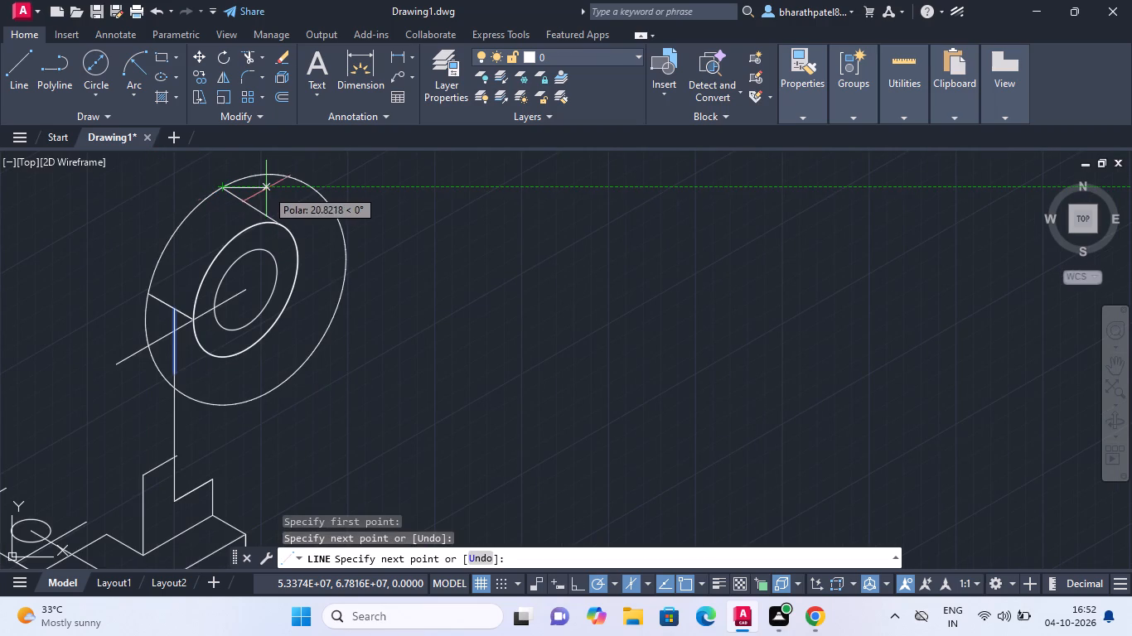
{"action": "key", "text": "Escape"}
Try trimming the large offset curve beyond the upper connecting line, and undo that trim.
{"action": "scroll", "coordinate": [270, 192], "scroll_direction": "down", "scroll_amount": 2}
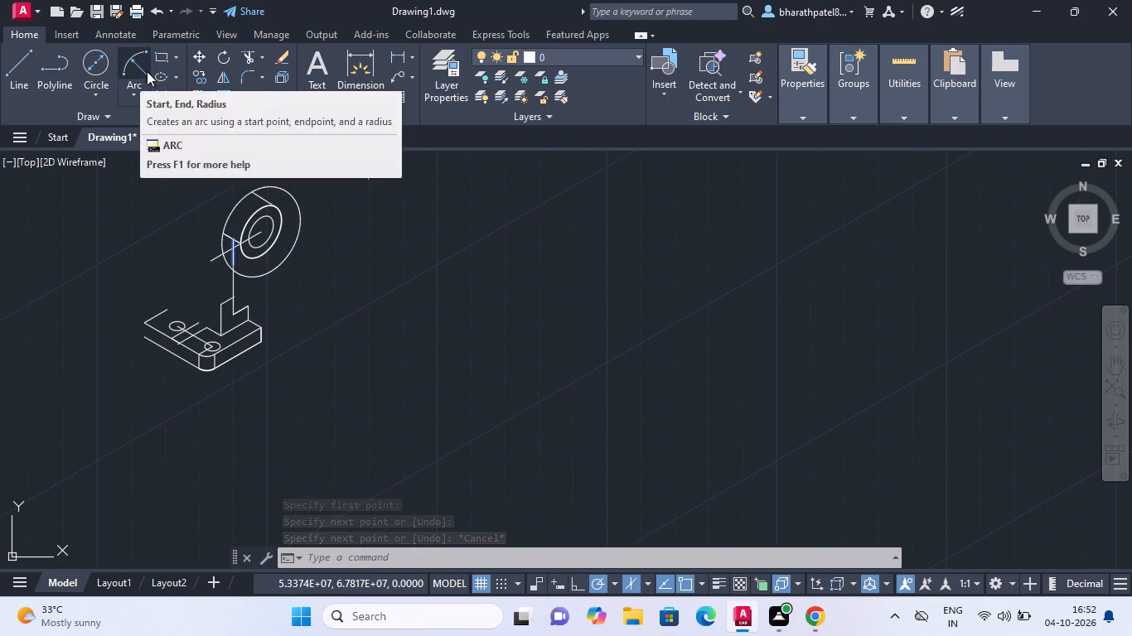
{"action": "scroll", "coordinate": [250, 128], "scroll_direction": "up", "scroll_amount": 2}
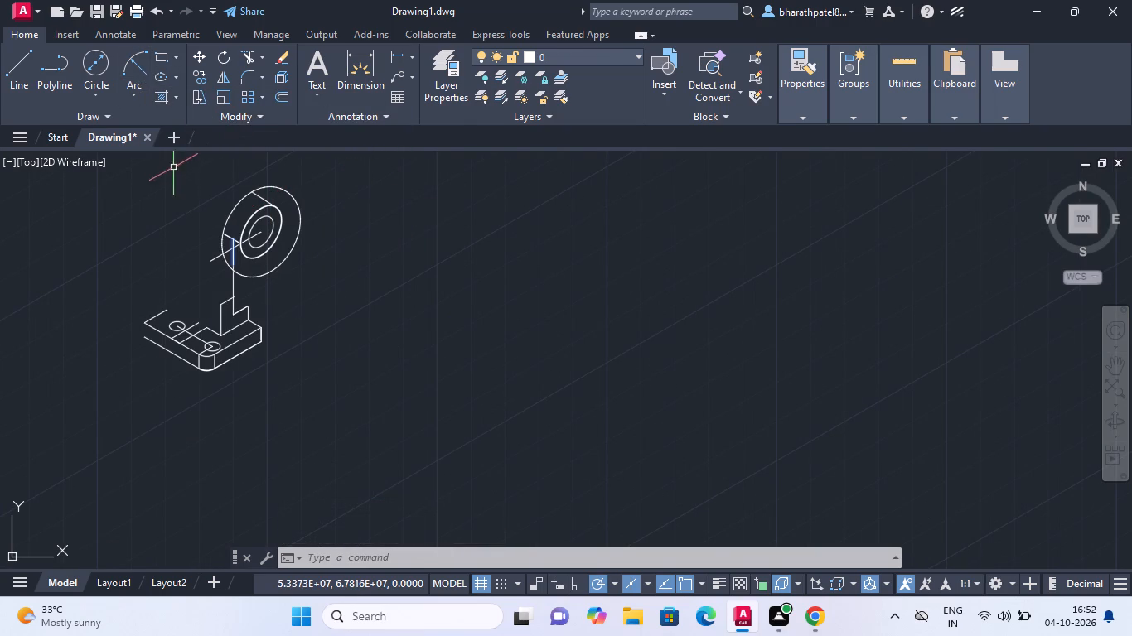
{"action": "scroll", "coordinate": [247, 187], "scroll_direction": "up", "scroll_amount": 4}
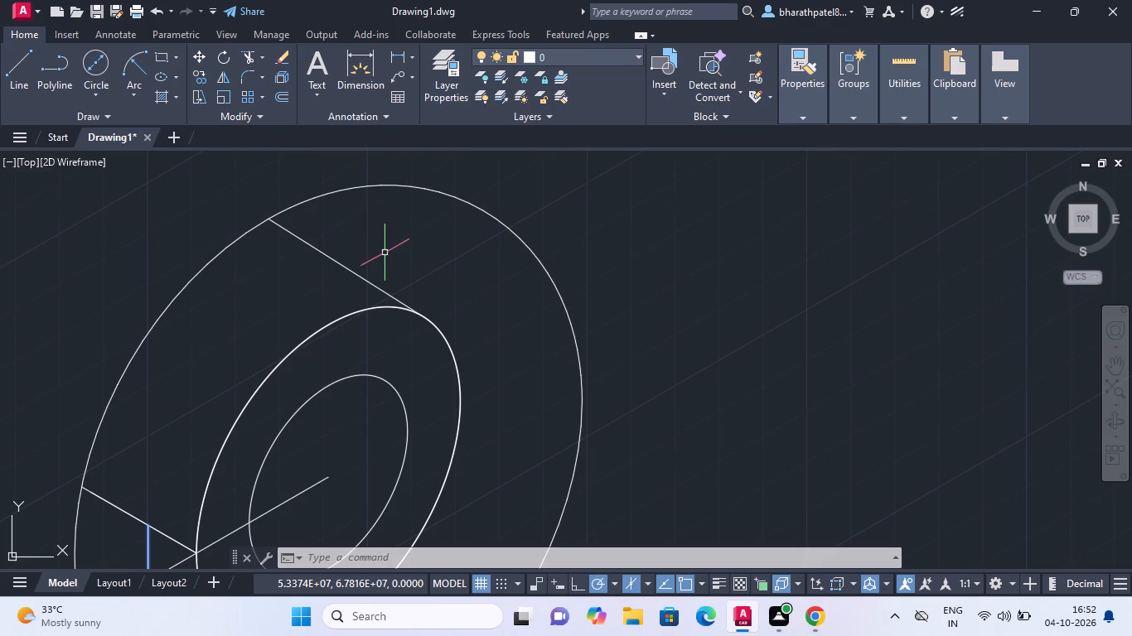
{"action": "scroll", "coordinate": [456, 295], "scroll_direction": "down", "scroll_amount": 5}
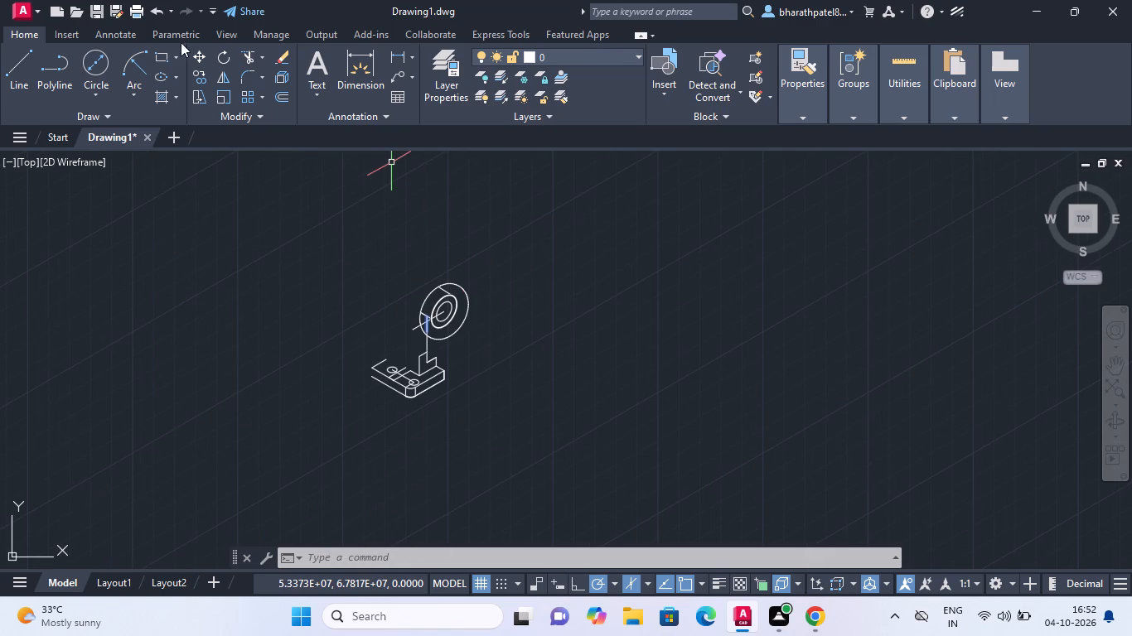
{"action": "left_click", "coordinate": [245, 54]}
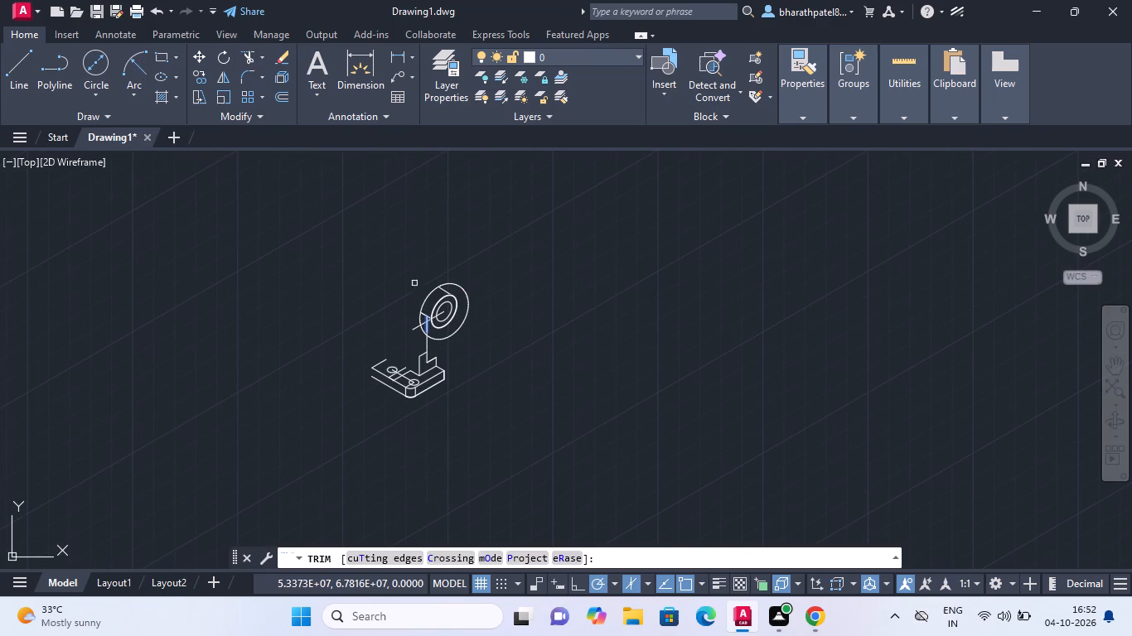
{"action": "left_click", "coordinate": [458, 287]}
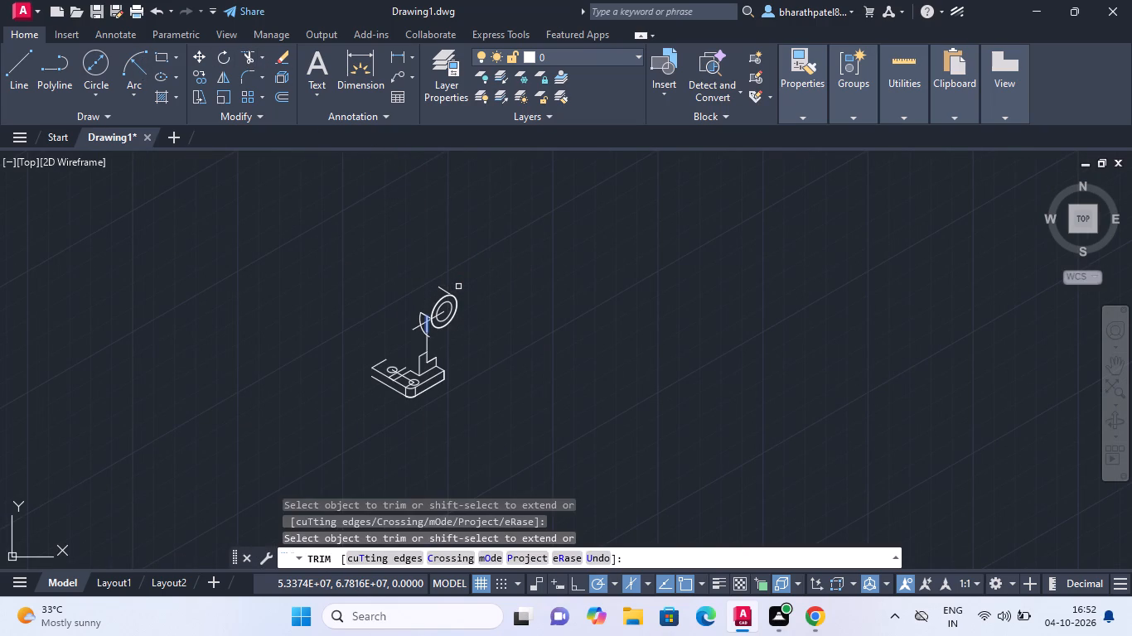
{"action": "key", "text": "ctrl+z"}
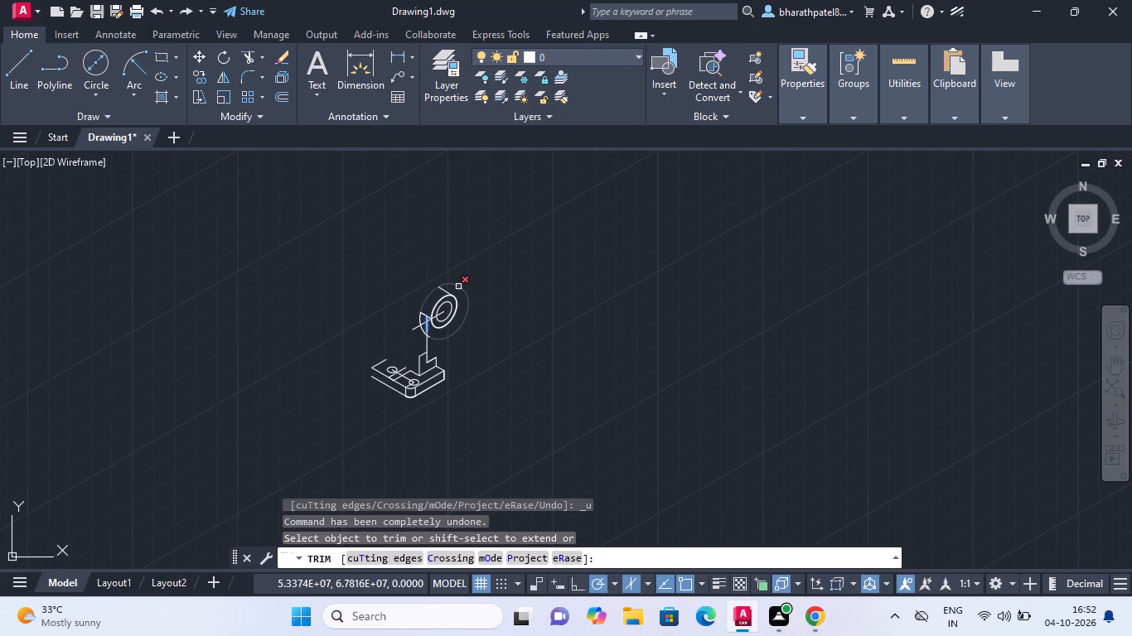
Remove the upper connecting line between the 60-diameter isocircle and the large offset curve with Trim.
{"action": "left_click", "coordinate": [542, 287]}
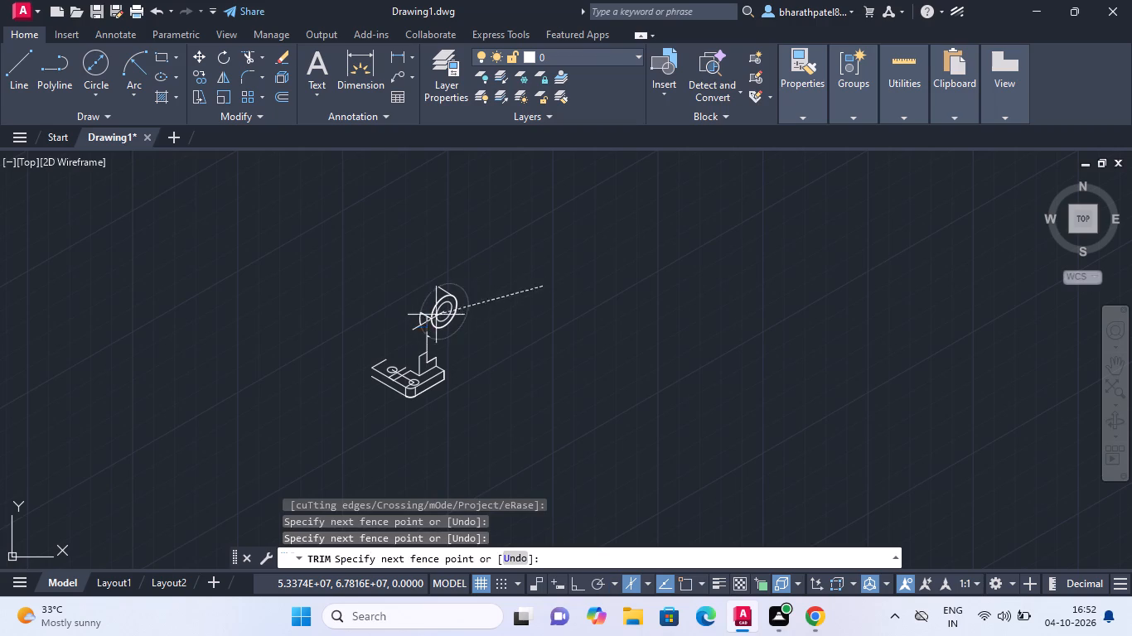
{"action": "left_click", "coordinate": [523, 311]}
{"action": "scroll", "coordinate": [500, 311], "scroll_direction": "up", "scroll_amount": 2}
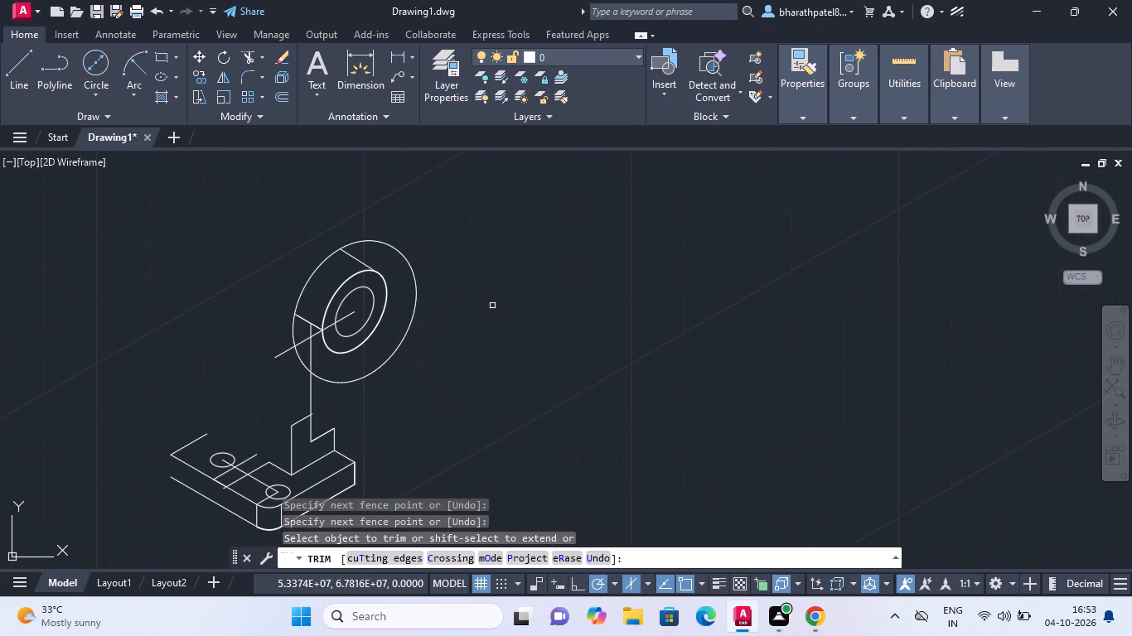
{"action": "left_click", "coordinate": [354, 257]}
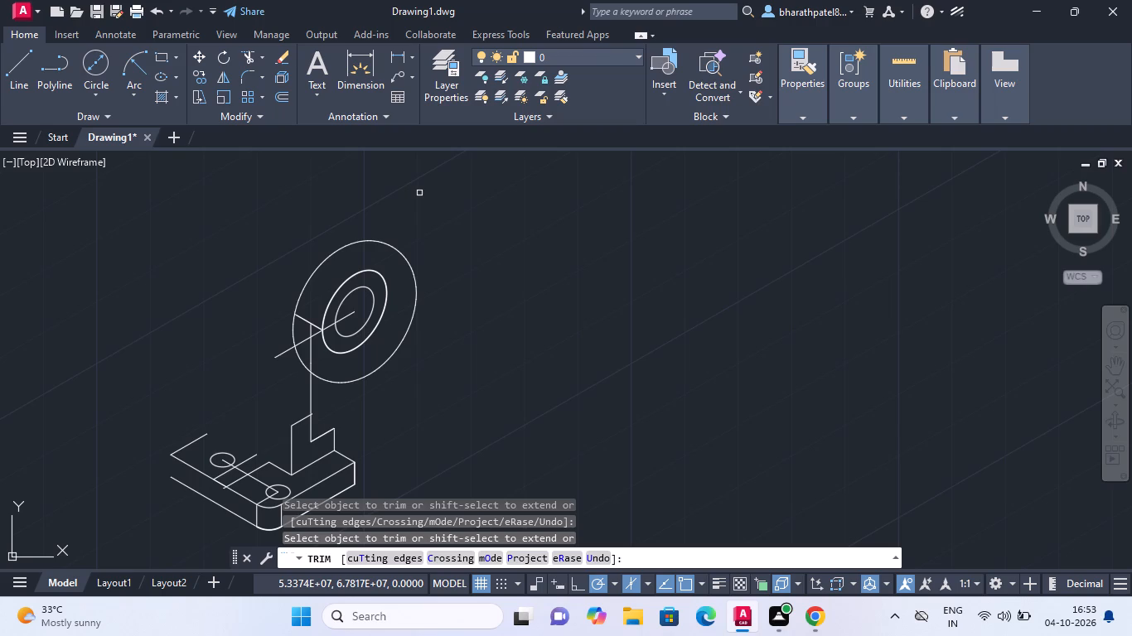
Draw a line from the ring's centre past the large offset curve, continuing the existing slanted centre line away from the upright.
{"action": "left_click", "coordinate": [25, 65]}
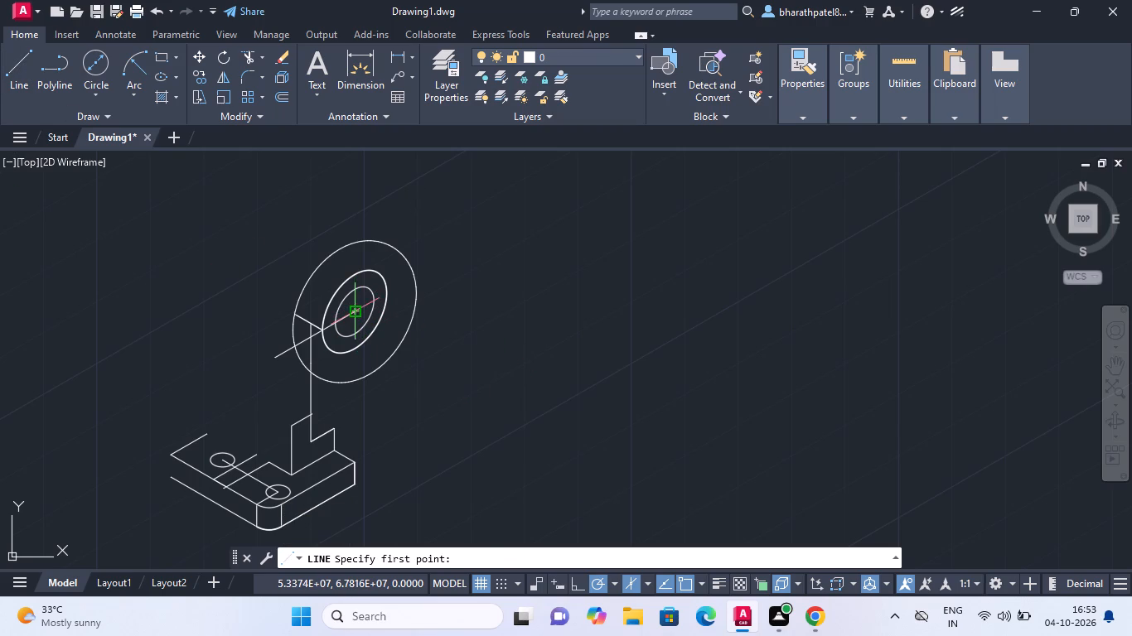
{"action": "left_click", "coordinate": [353, 309]}
{"action": "left_click", "coordinate": [532, 214]}
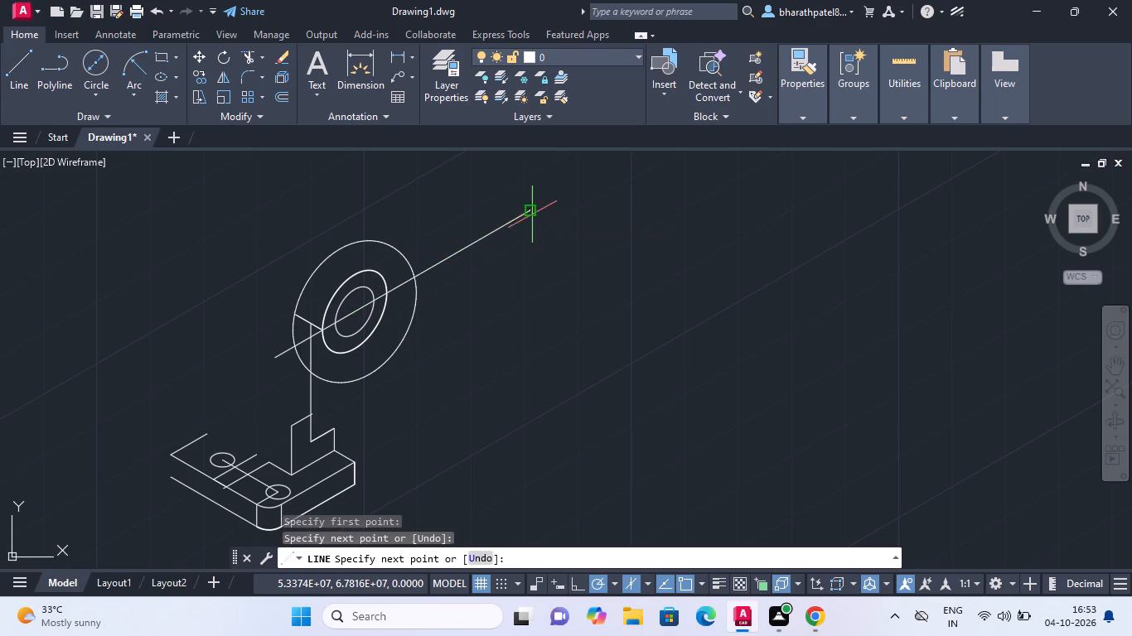
{"action": "key", "text": "Escape"}
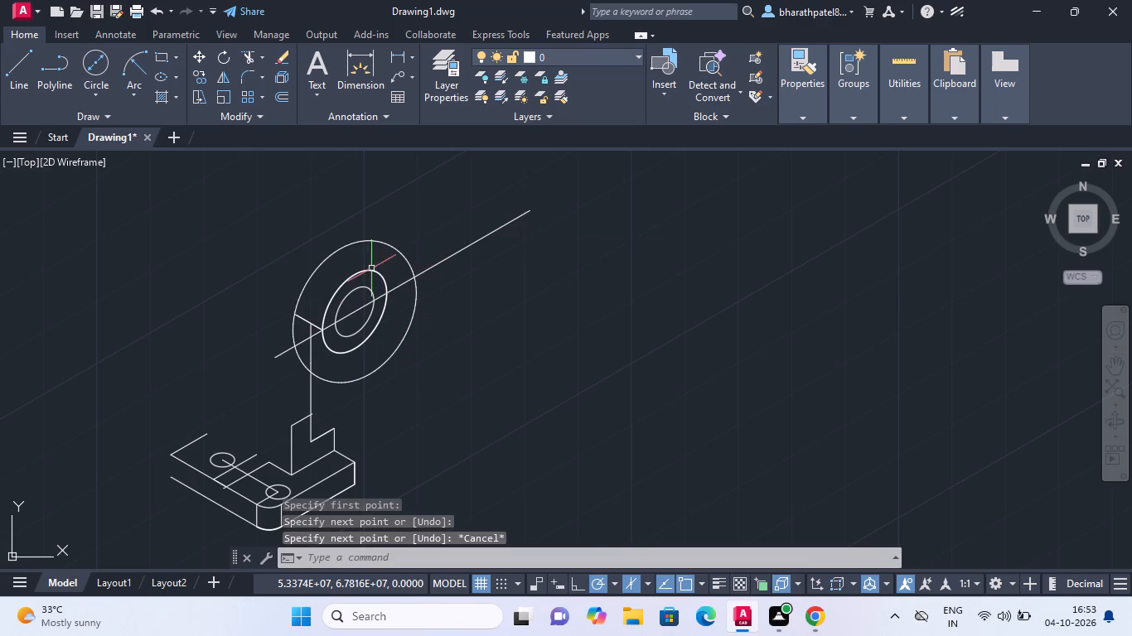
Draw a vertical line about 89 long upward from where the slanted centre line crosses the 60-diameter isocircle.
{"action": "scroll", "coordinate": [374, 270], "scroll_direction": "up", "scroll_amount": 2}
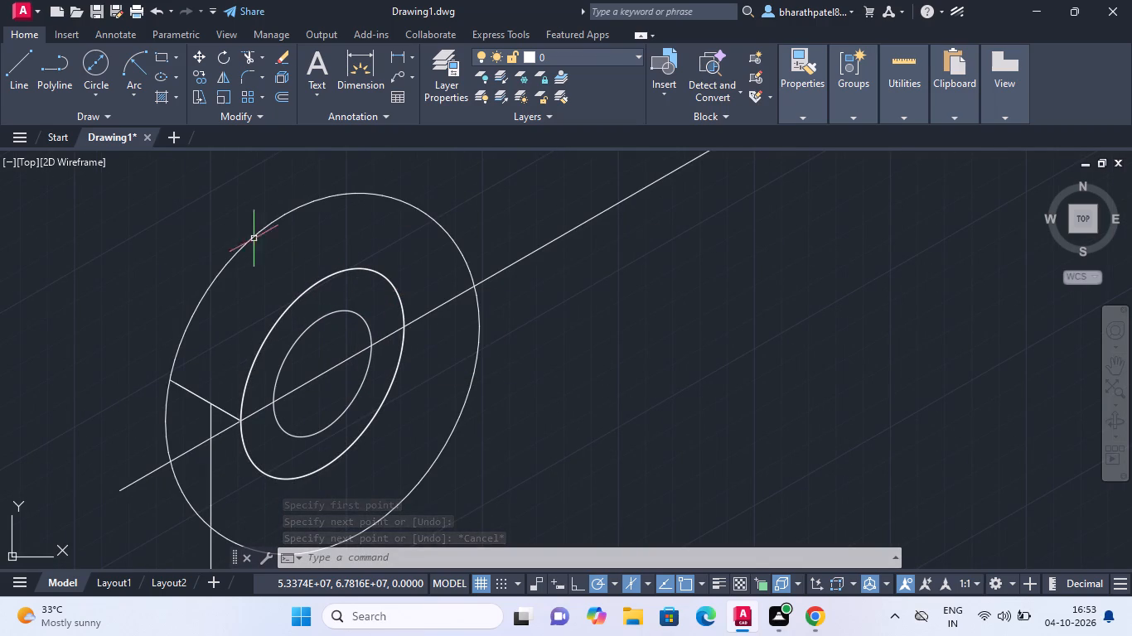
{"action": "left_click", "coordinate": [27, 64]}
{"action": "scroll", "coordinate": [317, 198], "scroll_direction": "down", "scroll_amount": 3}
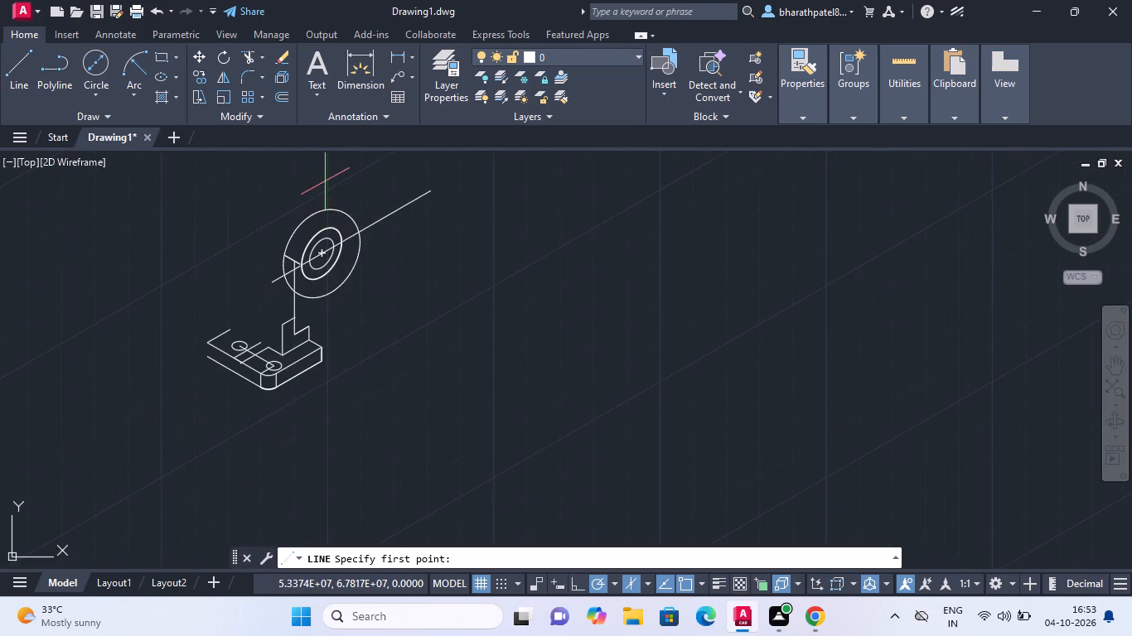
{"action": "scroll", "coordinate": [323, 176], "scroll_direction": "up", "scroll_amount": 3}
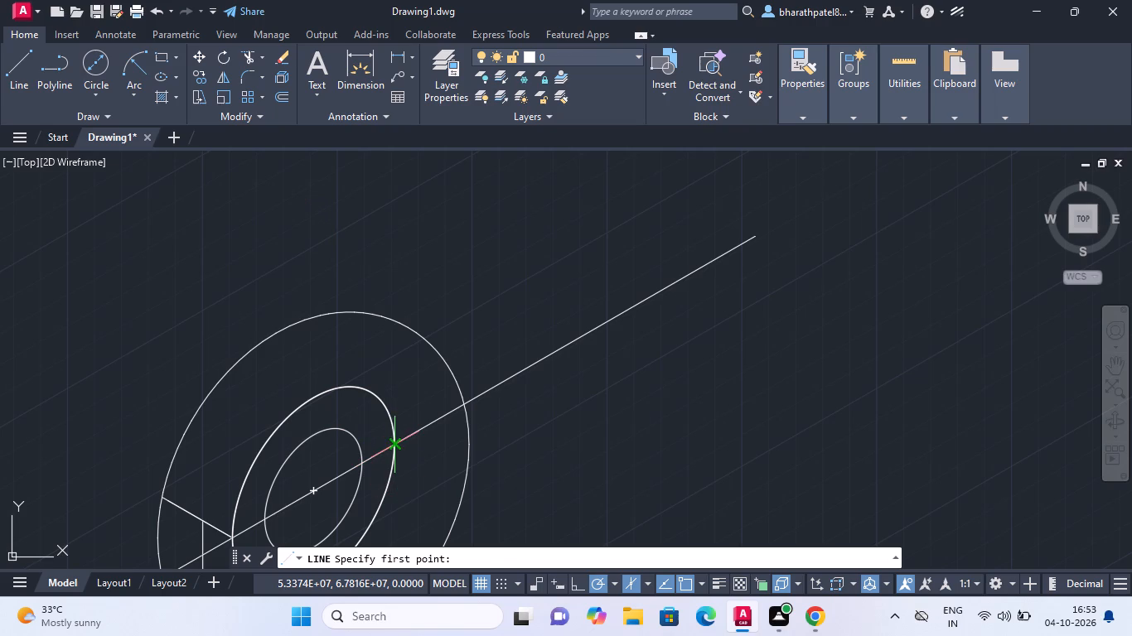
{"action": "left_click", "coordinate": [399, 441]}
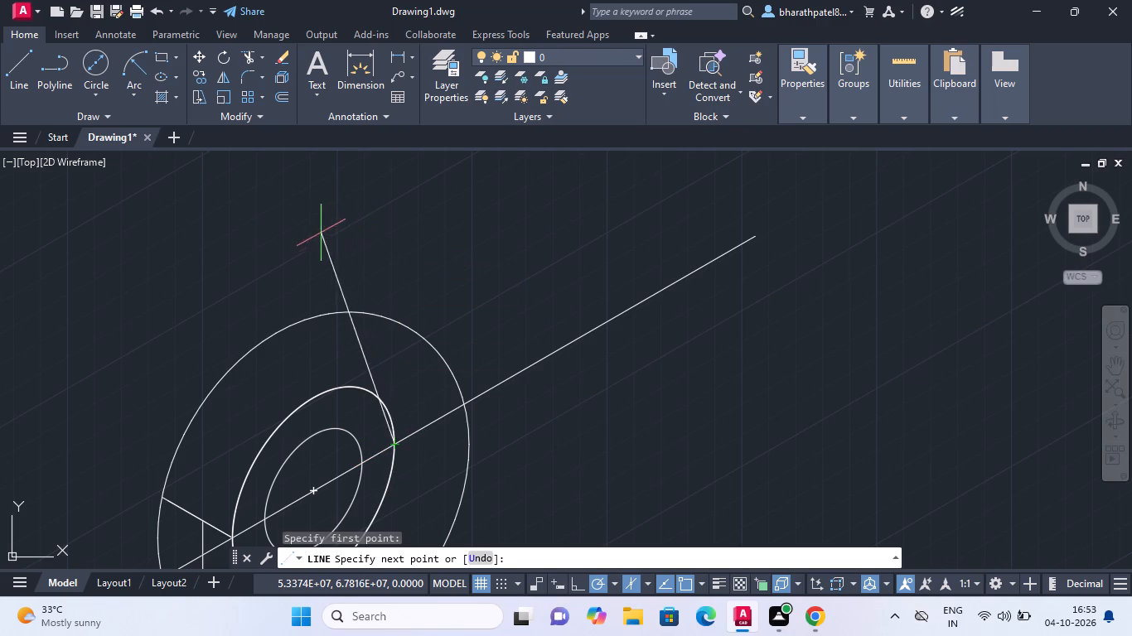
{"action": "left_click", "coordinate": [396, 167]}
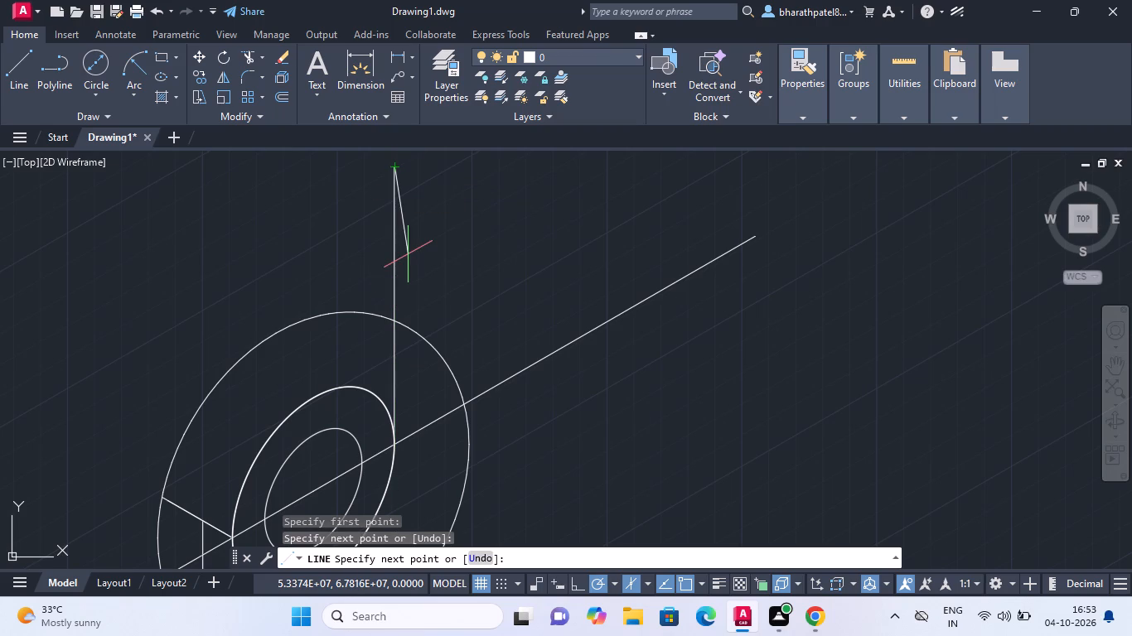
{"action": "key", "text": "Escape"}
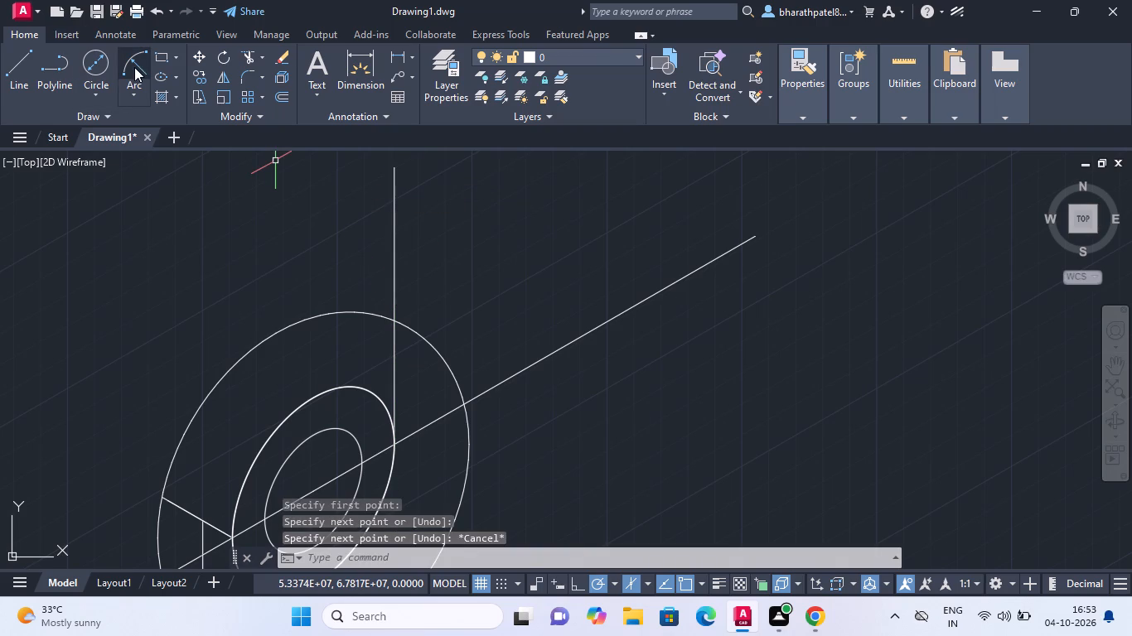
Draw a vertical line from where the slanted centre line crosses the 36-diameter isocircle up past the large offset curve.
{"action": "left_click", "coordinate": [5, 70]}
{"action": "scroll", "coordinate": [162, 189], "scroll_direction": "down", "scroll_amount": 2}
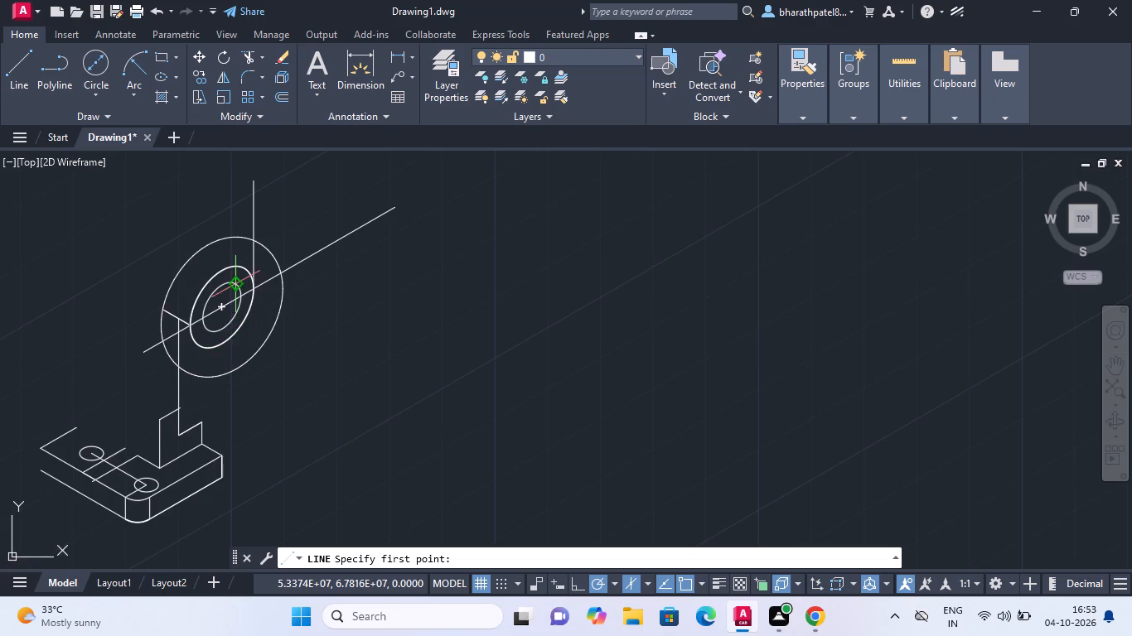
{"action": "scroll", "coordinate": [239, 276], "scroll_direction": "up", "scroll_amount": 4}
{"action": "left_click", "coordinate": [246, 407]}
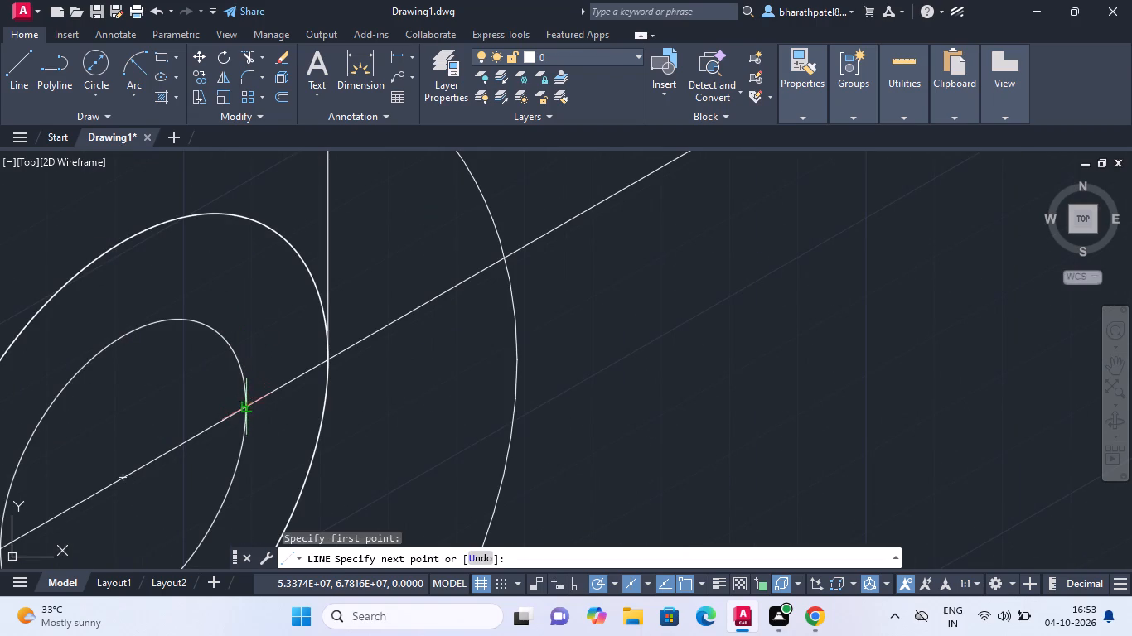
{"action": "scroll", "coordinate": [244, 252], "scroll_direction": "down", "scroll_amount": 4}
{"action": "scroll", "coordinate": [238, 204], "scroll_direction": "up", "scroll_amount": 3}
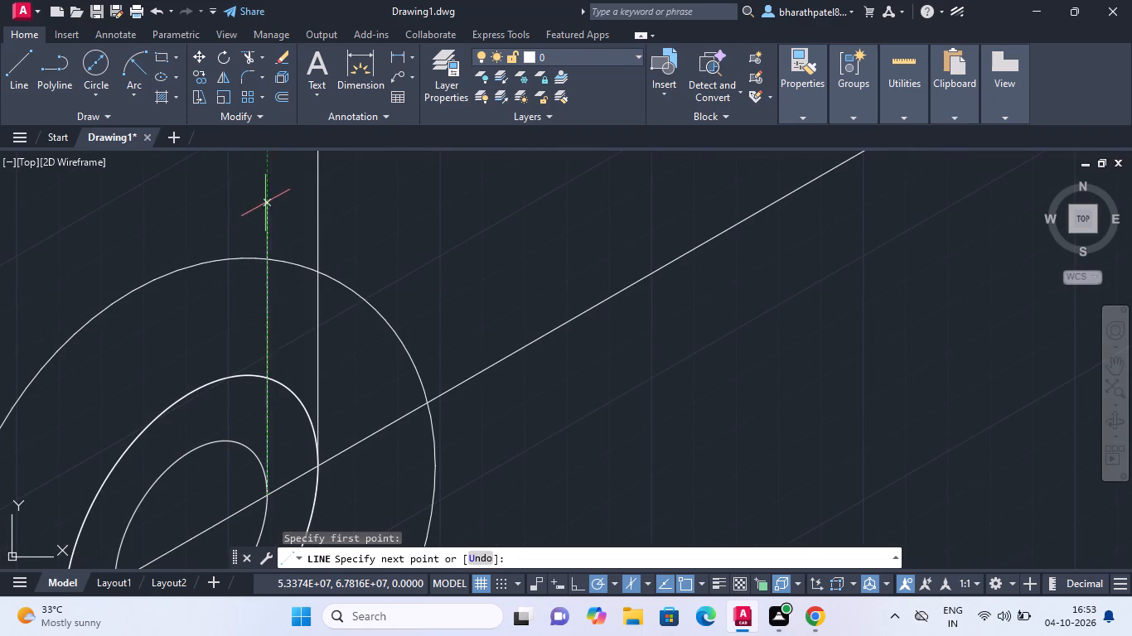
{"action": "left_click", "coordinate": [272, 192]}
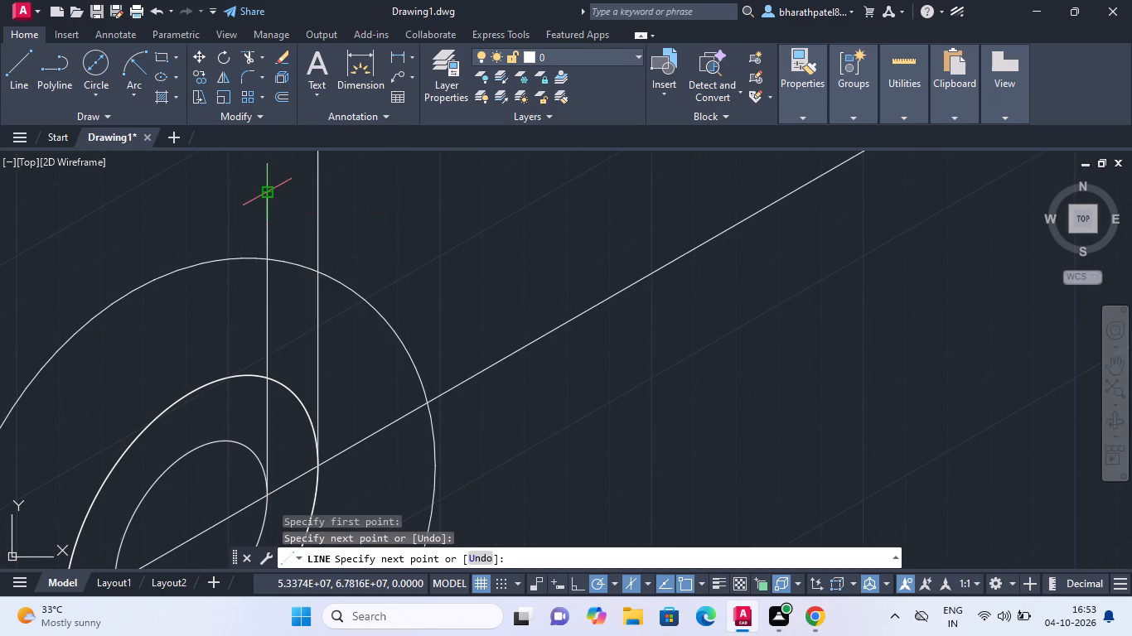
{"action": "key", "text": "Escape"}
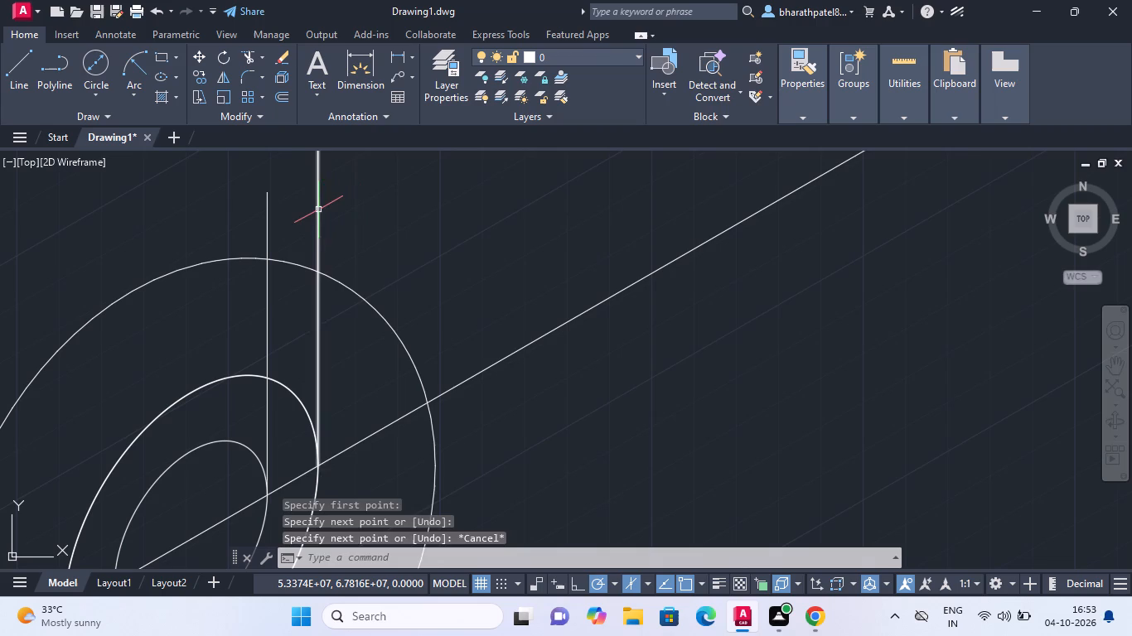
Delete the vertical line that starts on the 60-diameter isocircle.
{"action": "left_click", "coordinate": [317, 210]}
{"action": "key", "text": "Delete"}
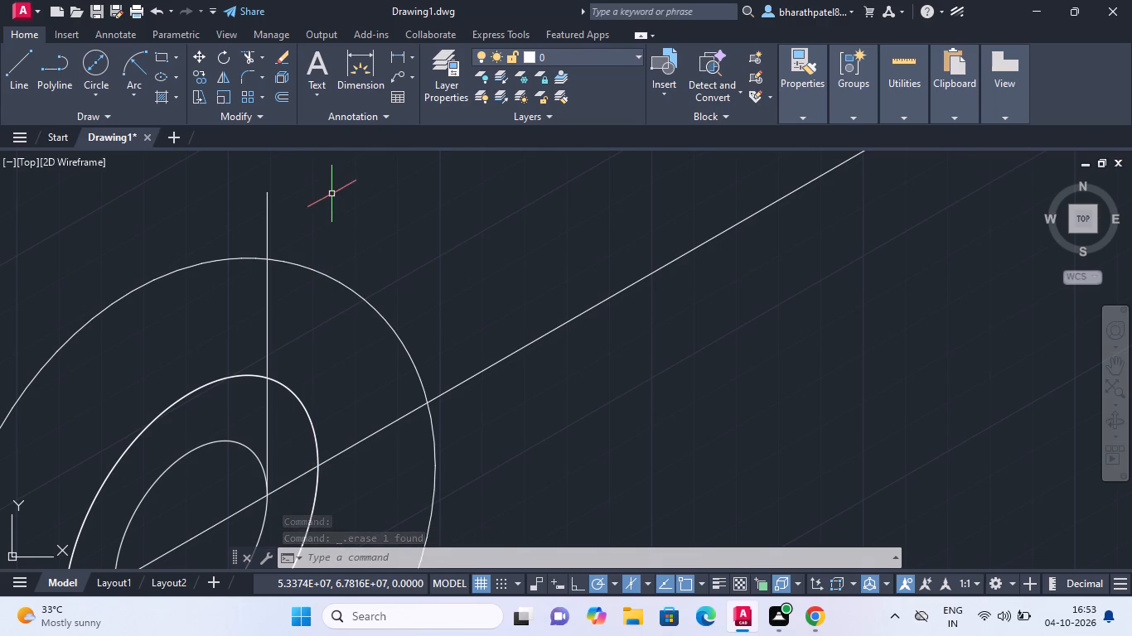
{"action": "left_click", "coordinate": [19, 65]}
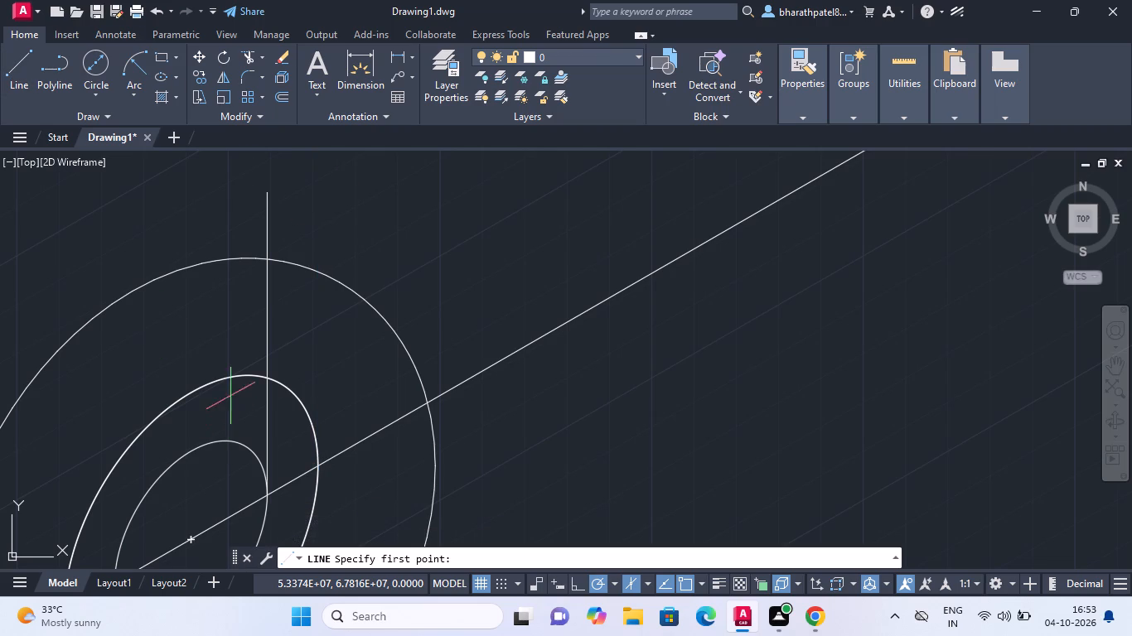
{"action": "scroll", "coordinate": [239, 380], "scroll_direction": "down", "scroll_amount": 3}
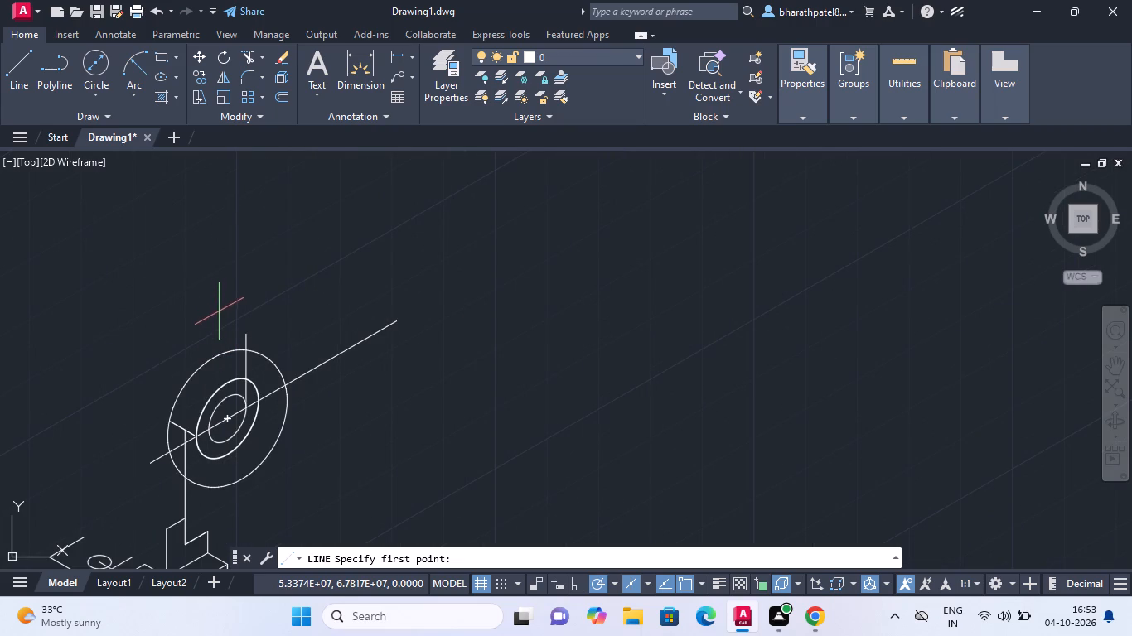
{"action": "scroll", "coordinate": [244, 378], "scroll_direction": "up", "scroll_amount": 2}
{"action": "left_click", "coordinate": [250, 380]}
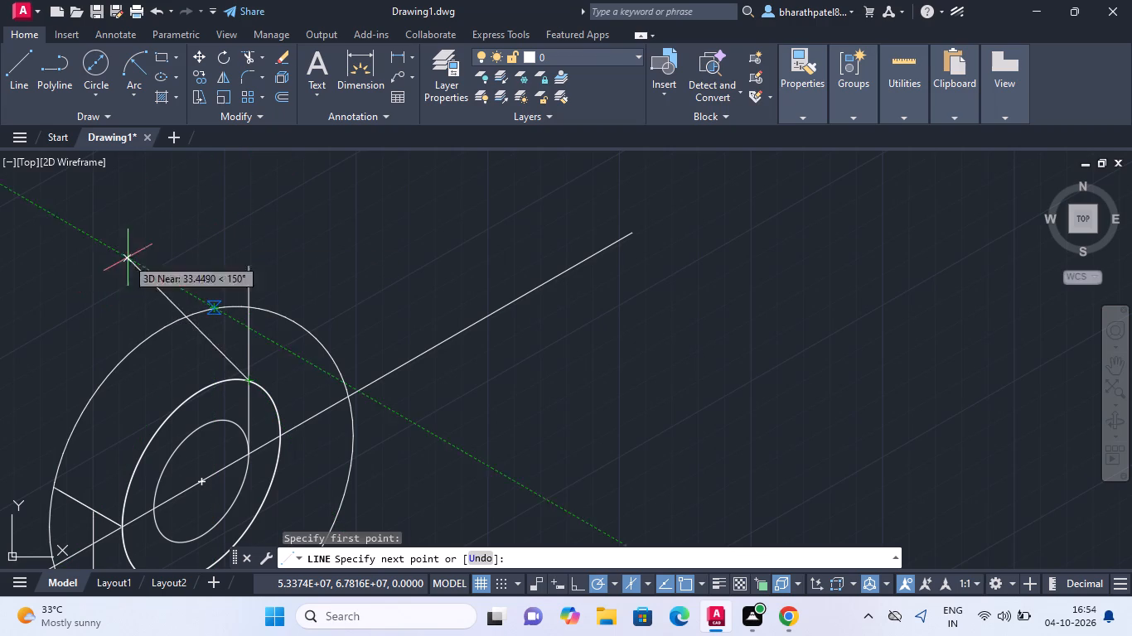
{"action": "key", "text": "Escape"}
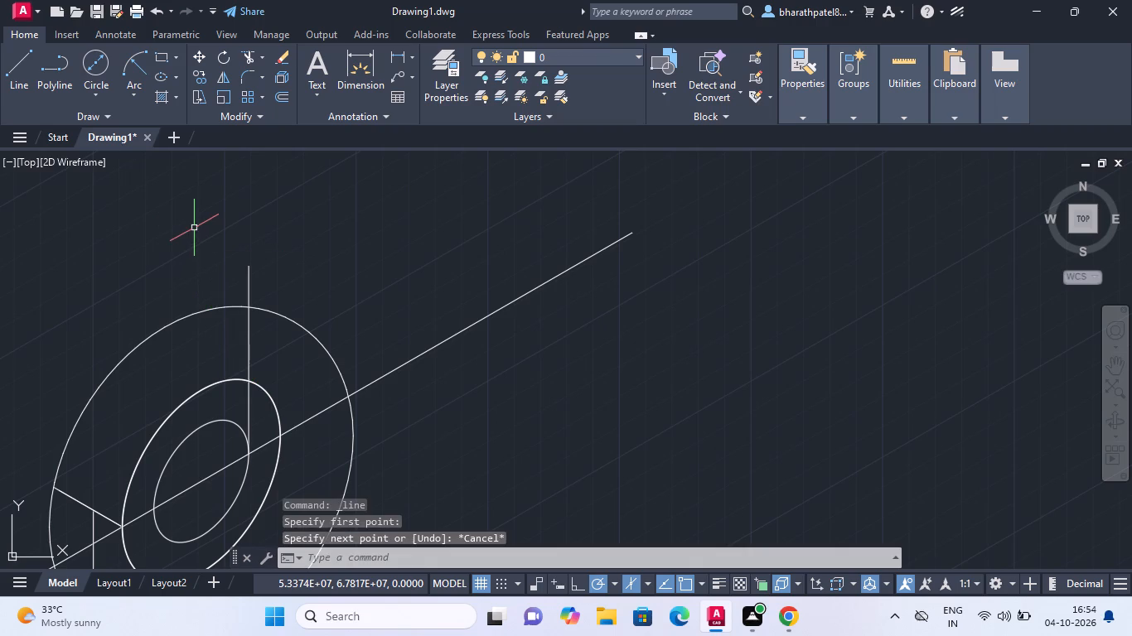
Draw a slanted line from where the vertical line crosses the 60-diameter isocircle, up past the large offset curve toward the upright's side.
{"action": "left_click", "coordinate": [22, 64]}
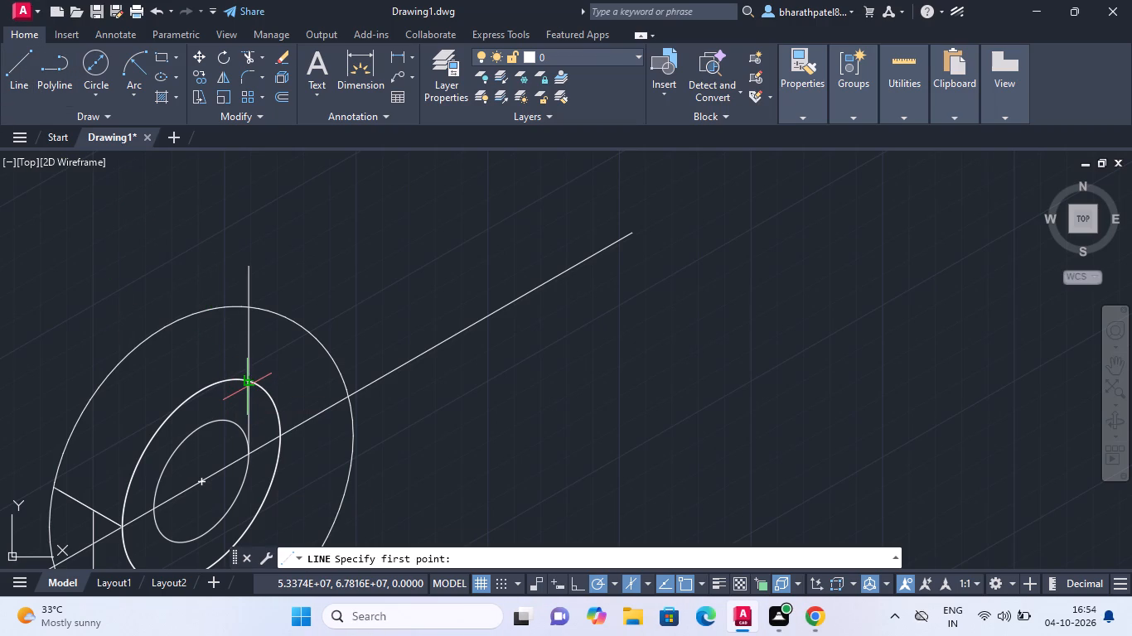
{"action": "left_click", "coordinate": [246, 386]}
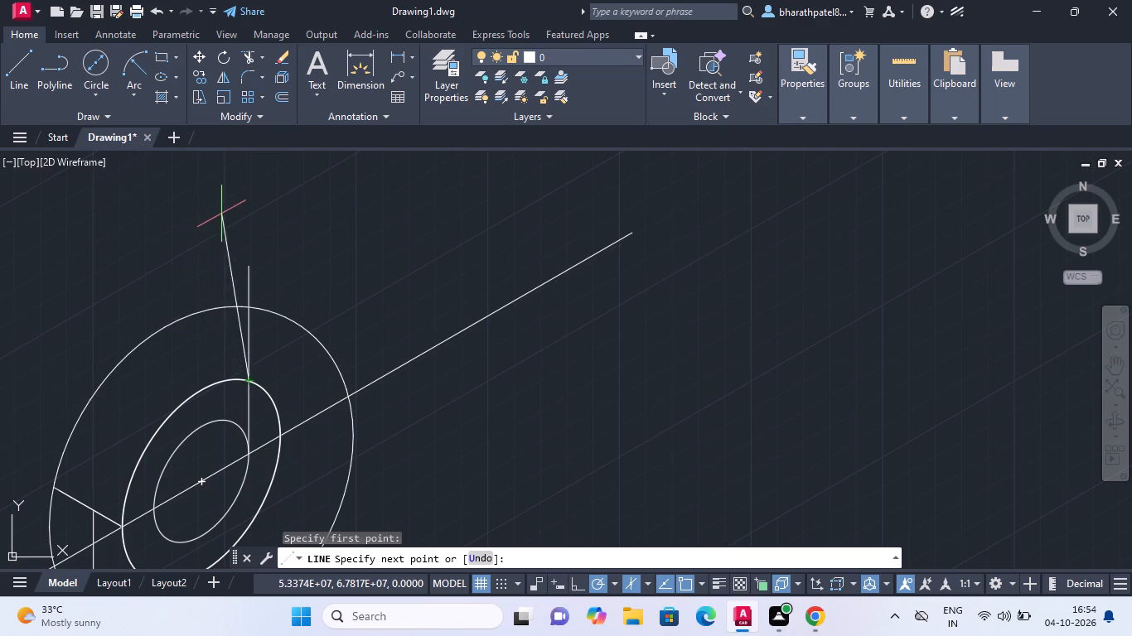
{"action": "left_click", "coordinate": [152, 213]}
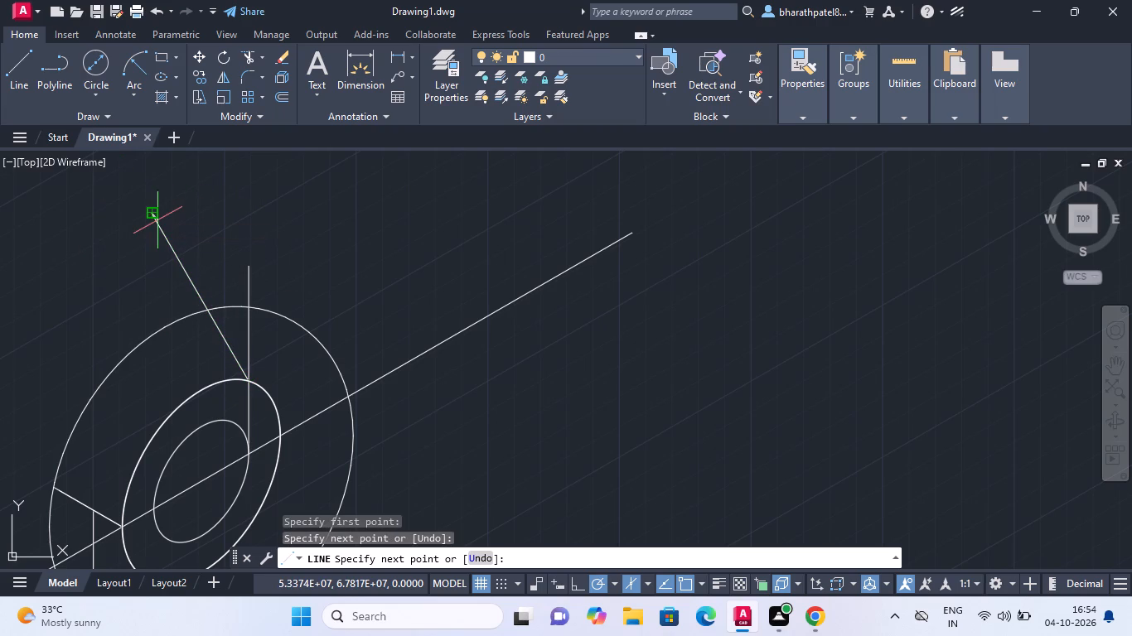
{"action": "key", "text": "Escape"}
Trim the ends of the new slanted line and the vertical line that extend outside the large offset curve.
{"action": "left_click", "coordinate": [246, 55]}
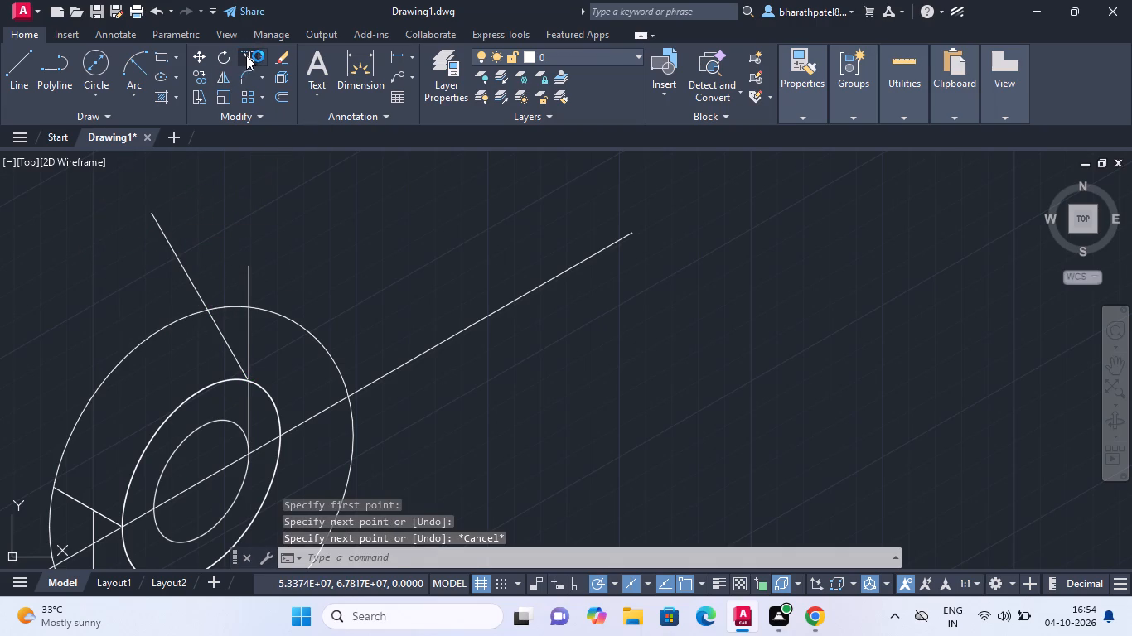
{"action": "left_click", "coordinate": [247, 57]}
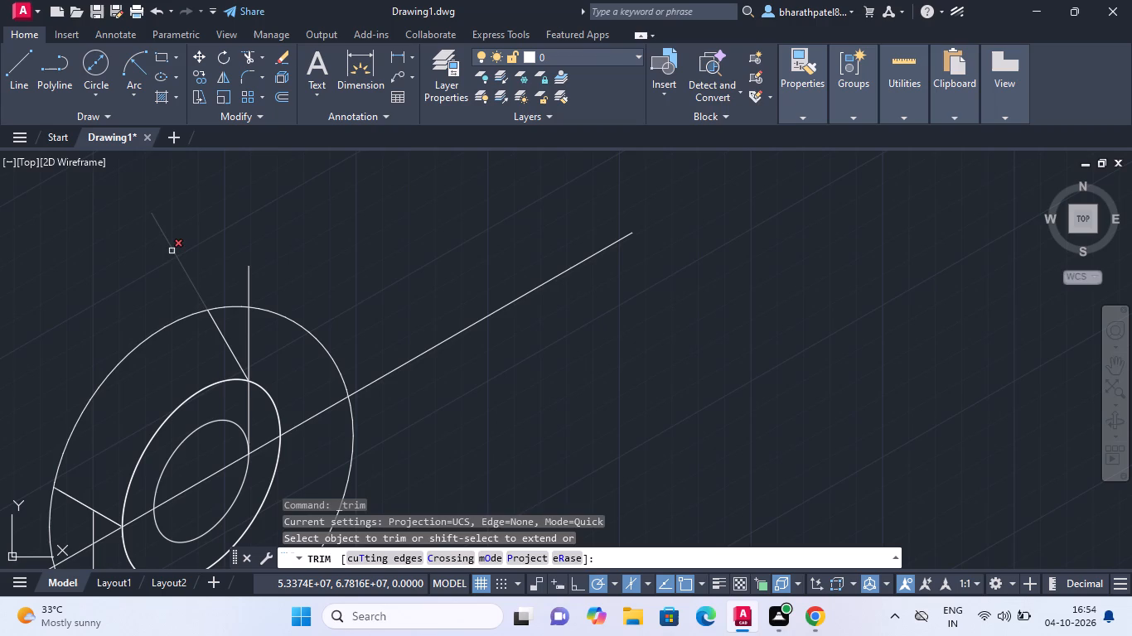
{"action": "left_click", "coordinate": [172, 251]}
{"action": "left_click", "coordinate": [250, 282]}
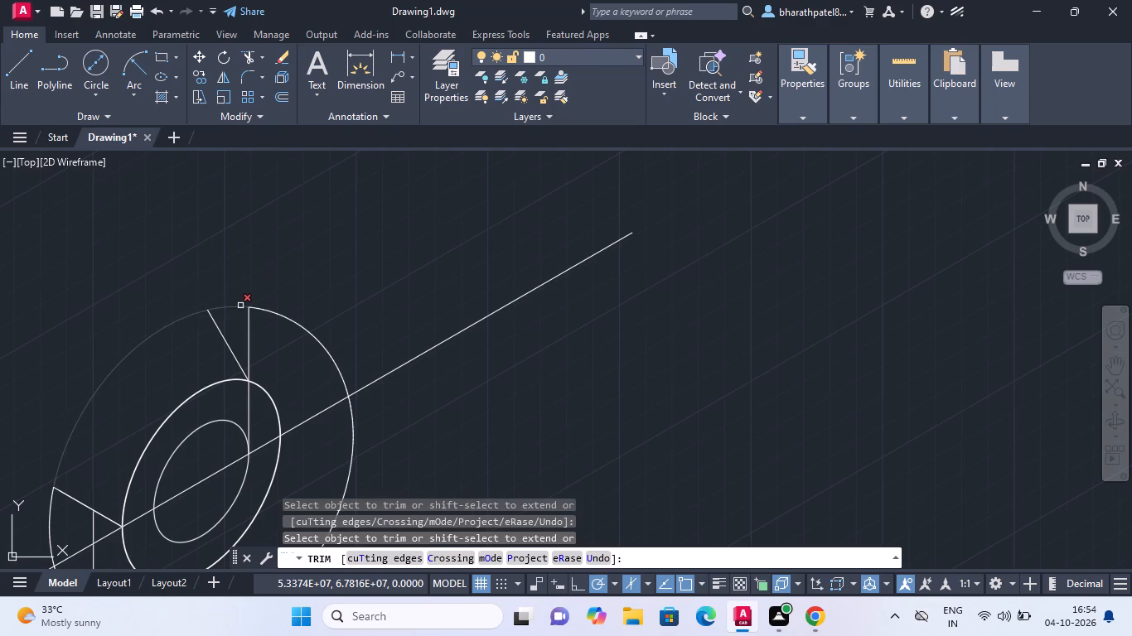
Trim the large offset curve on the ring's far side, from the upper vertical line round to the upright's vertical line.
{"action": "scroll", "coordinate": [217, 313], "scroll_direction": "up", "scroll_amount": 6}
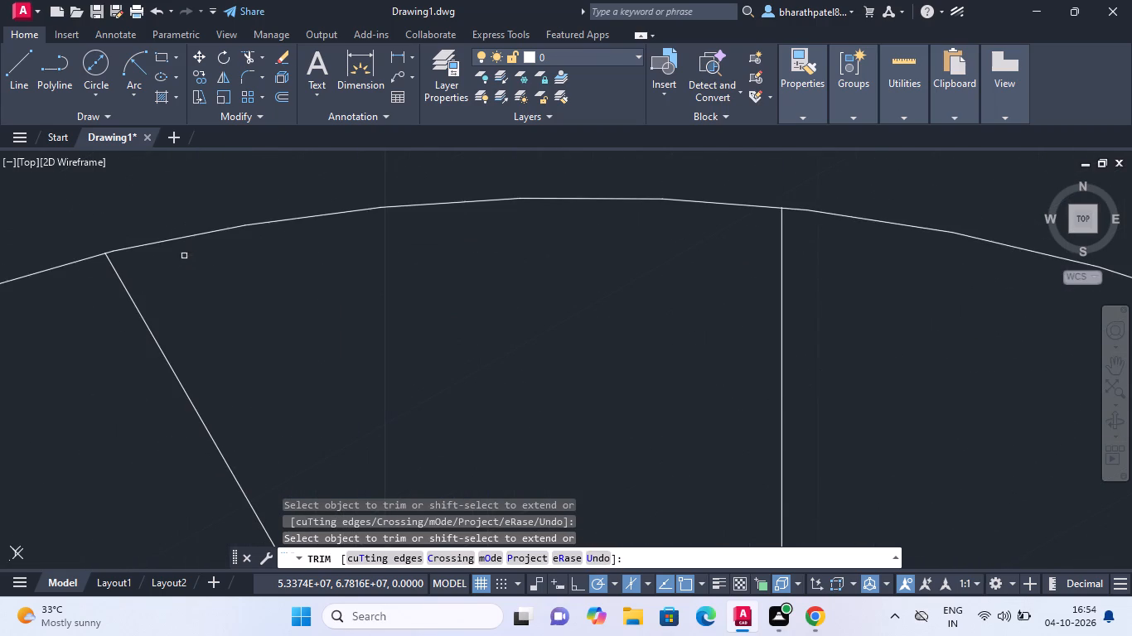
{"action": "scroll", "coordinate": [206, 259], "scroll_direction": "down", "scroll_amount": 3}
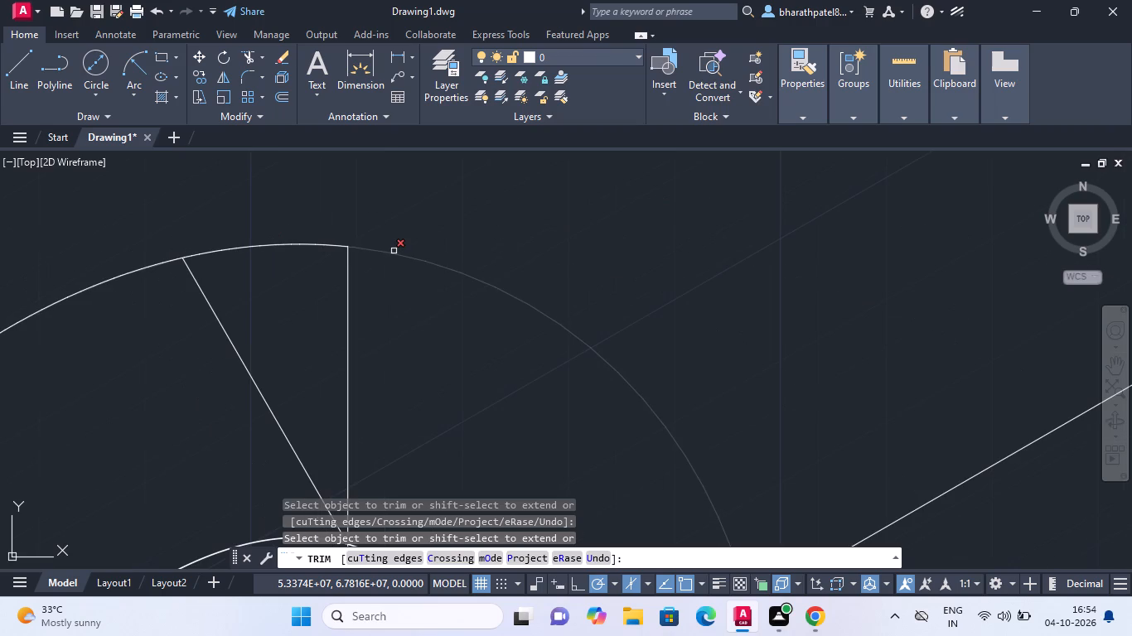
{"action": "left_click", "coordinate": [394, 251]}
{"action": "scroll", "coordinate": [394, 250], "scroll_direction": "down", "scroll_amount": 5}
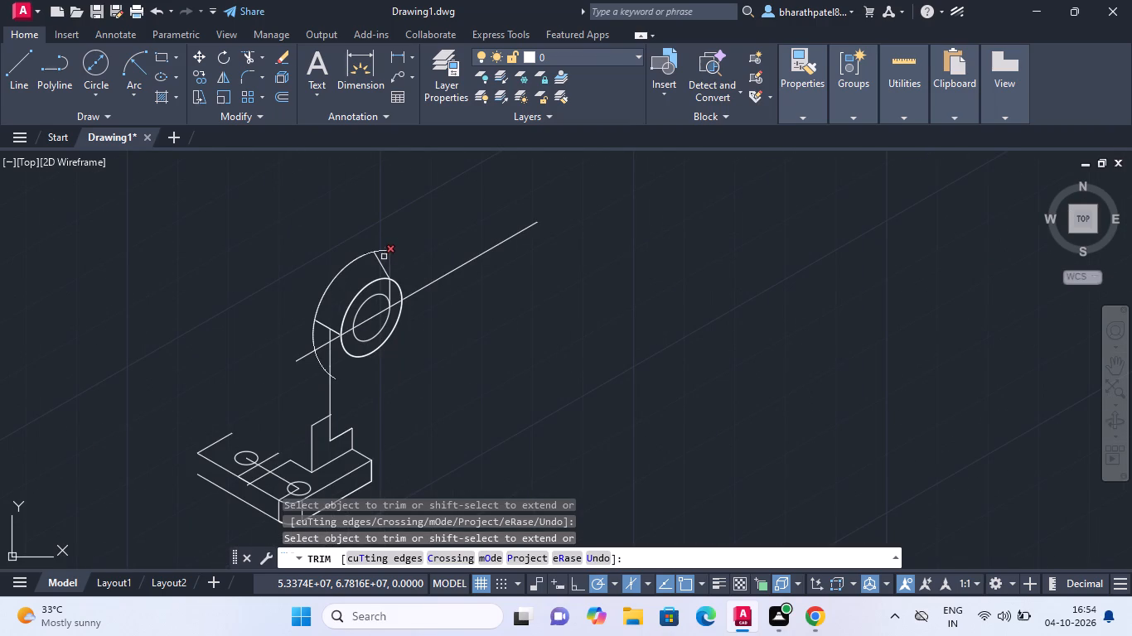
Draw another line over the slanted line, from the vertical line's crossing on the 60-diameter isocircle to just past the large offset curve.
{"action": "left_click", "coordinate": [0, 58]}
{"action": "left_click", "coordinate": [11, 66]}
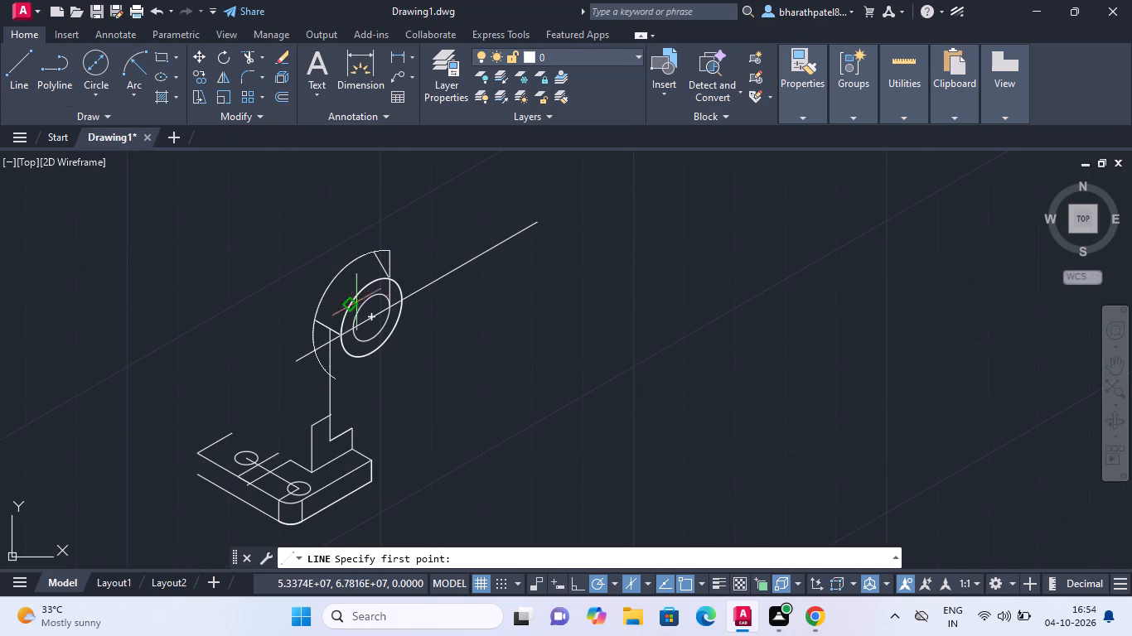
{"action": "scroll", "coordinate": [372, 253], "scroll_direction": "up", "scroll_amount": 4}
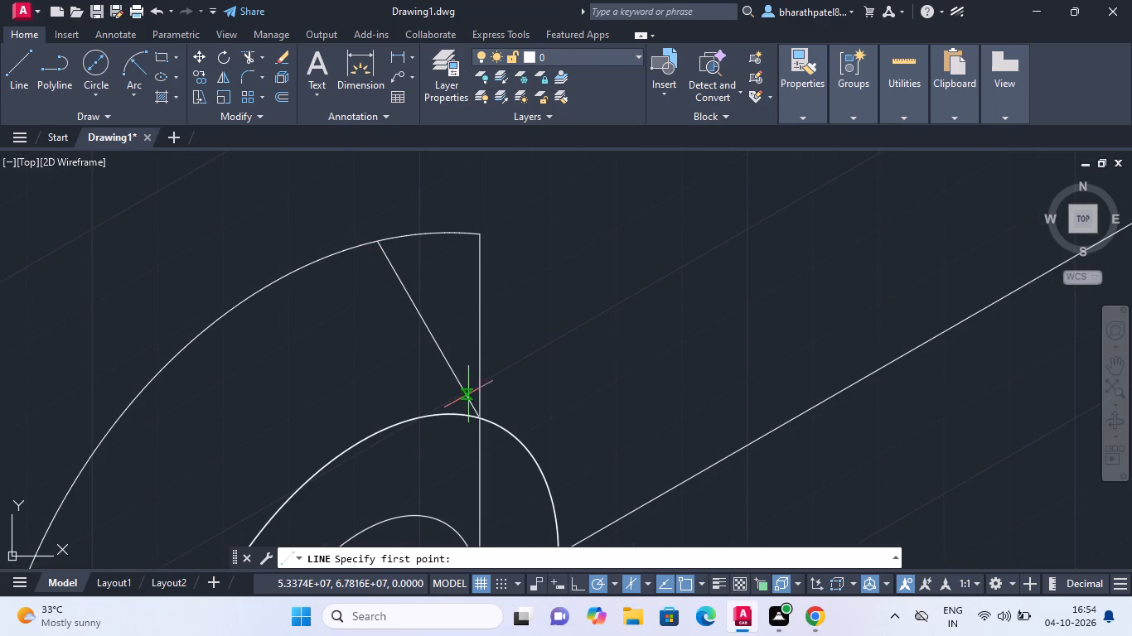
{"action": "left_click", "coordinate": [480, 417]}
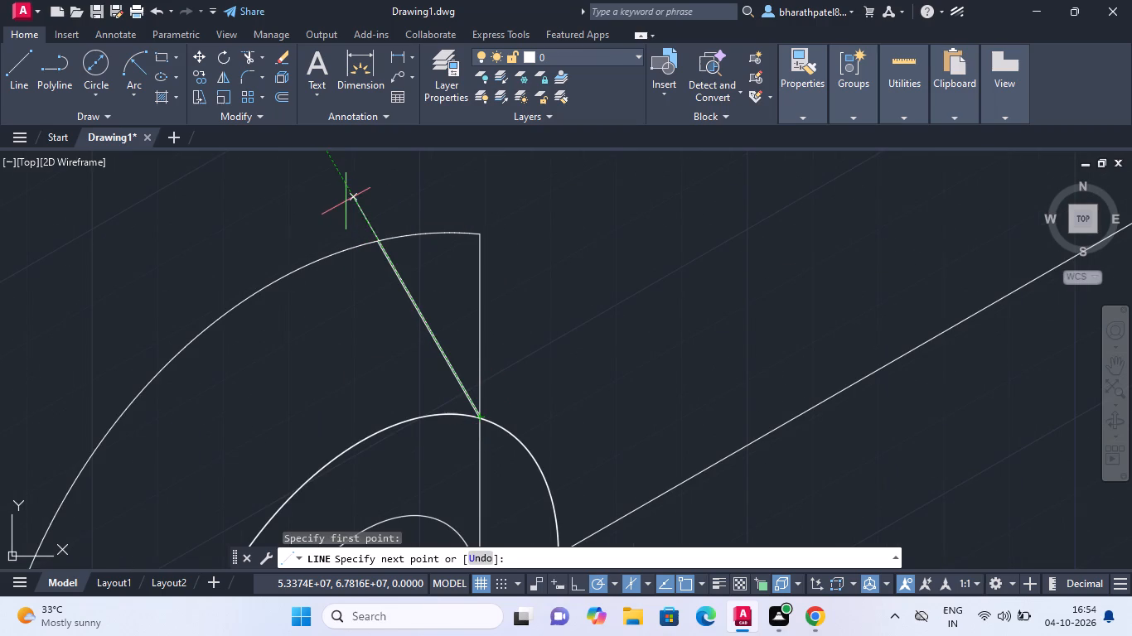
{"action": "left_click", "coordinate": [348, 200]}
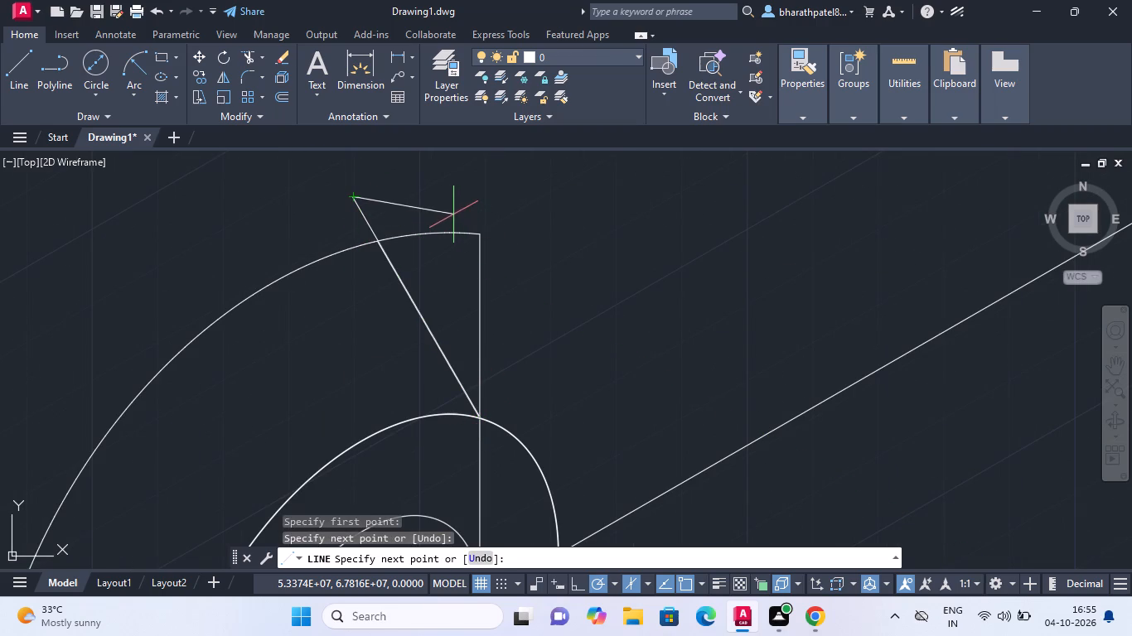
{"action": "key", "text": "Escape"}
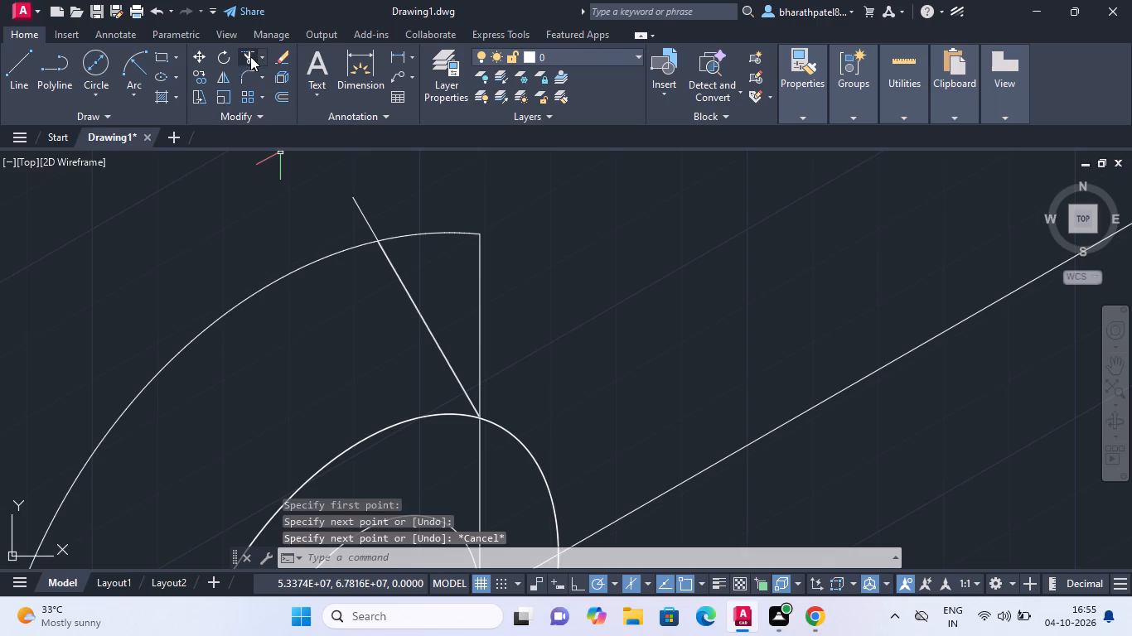
Trim the large offset curve back to the slanted line, and remove the slanted line's overhang and the vertical line above and inside the 60-diameter isocircle.
{"action": "left_click", "coordinate": [247, 55]}
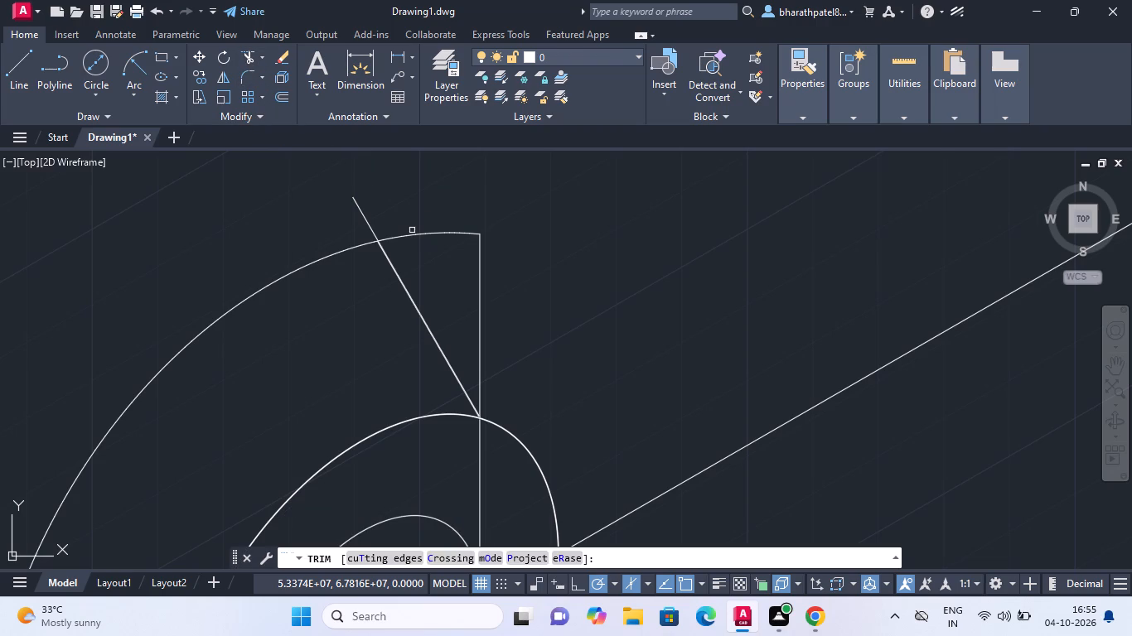
{"action": "left_click", "coordinate": [411, 233]}
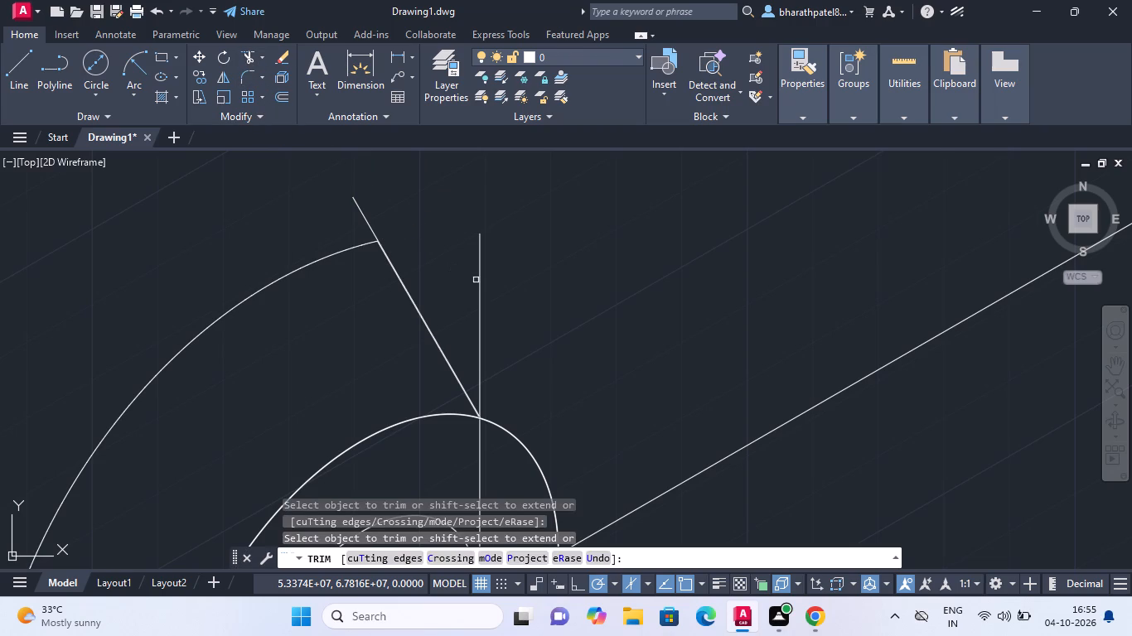
{"action": "left_click", "coordinate": [478, 277]}
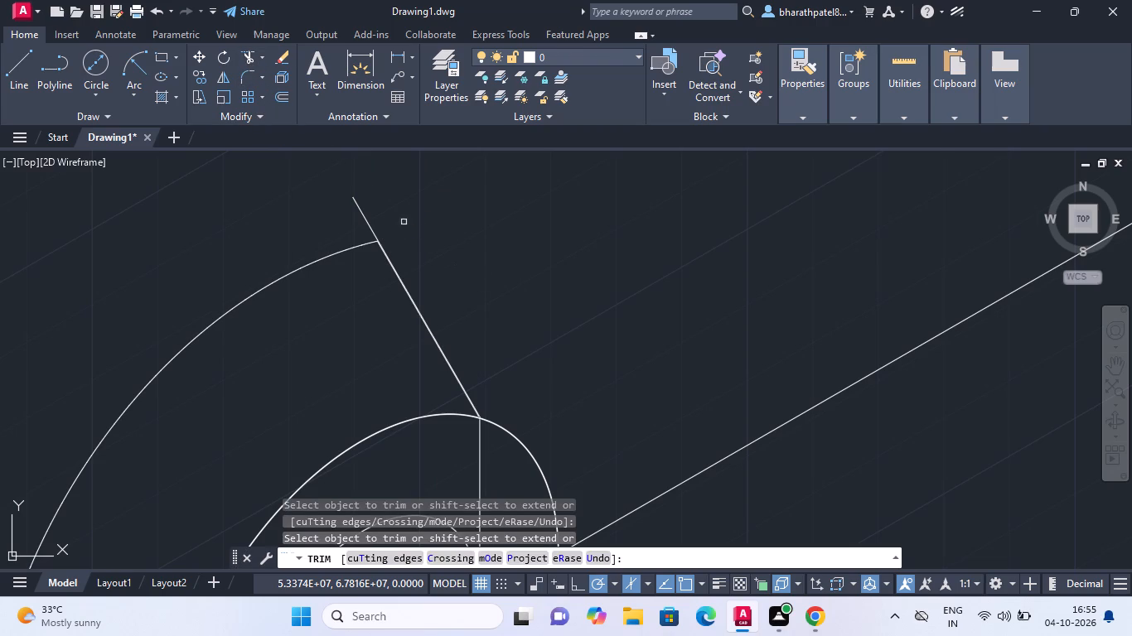
{"action": "left_click", "coordinate": [356, 202]}
{"action": "scroll", "coordinate": [384, 202], "scroll_direction": "down", "scroll_amount": 3}
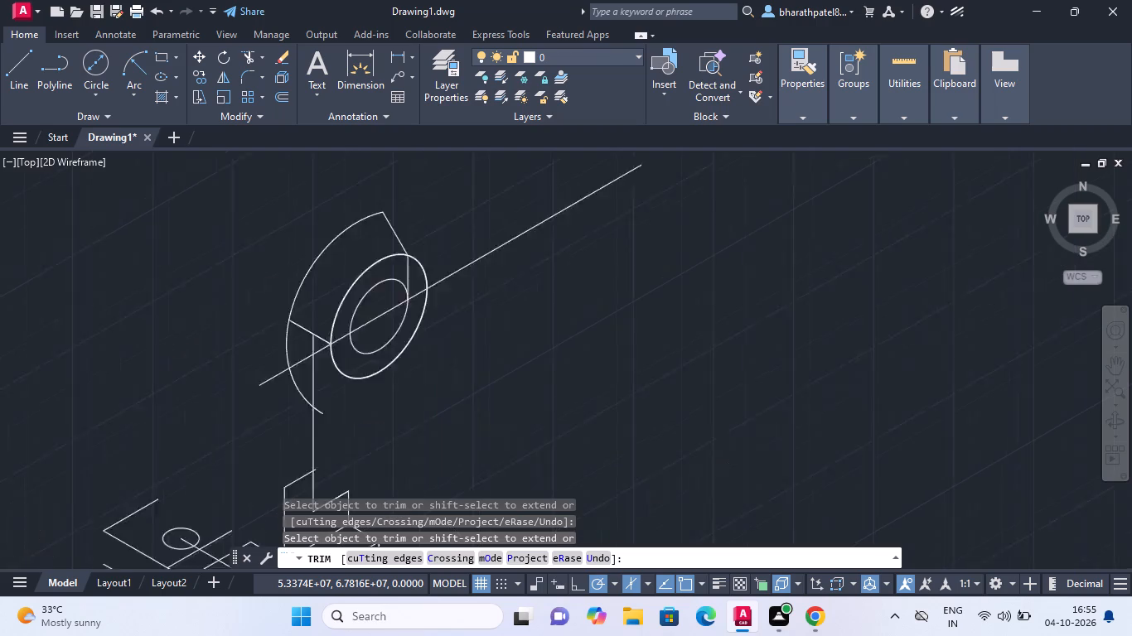
{"action": "scroll", "coordinate": [384, 203], "scroll_direction": "down", "scroll_amount": 2}
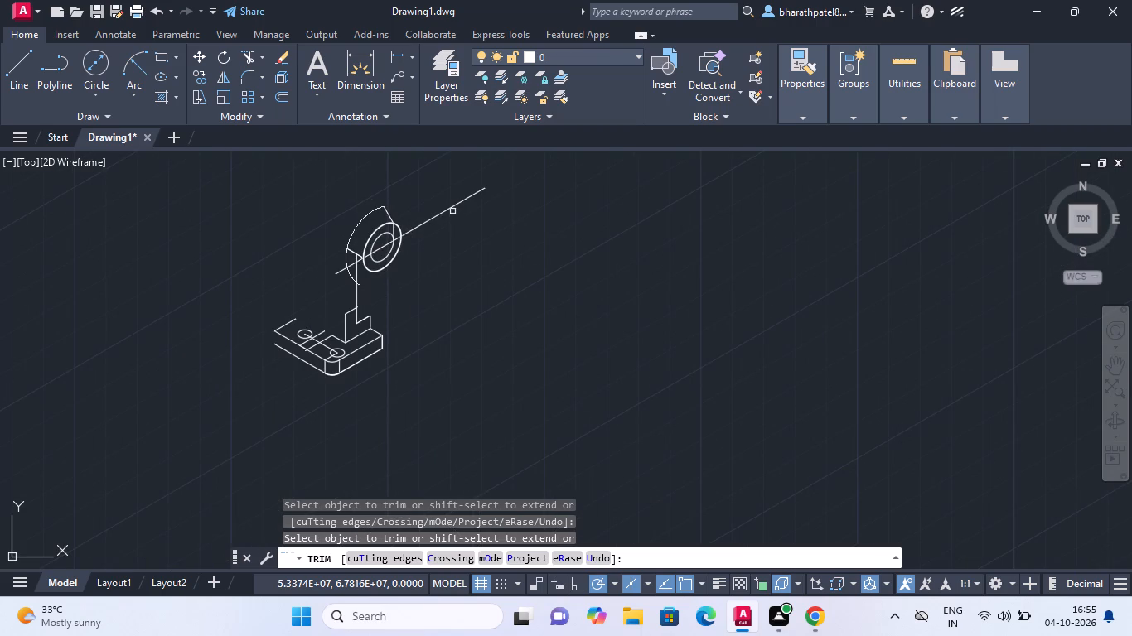
{"action": "scroll", "coordinate": [415, 194], "scroll_direction": "up", "scroll_amount": 2}
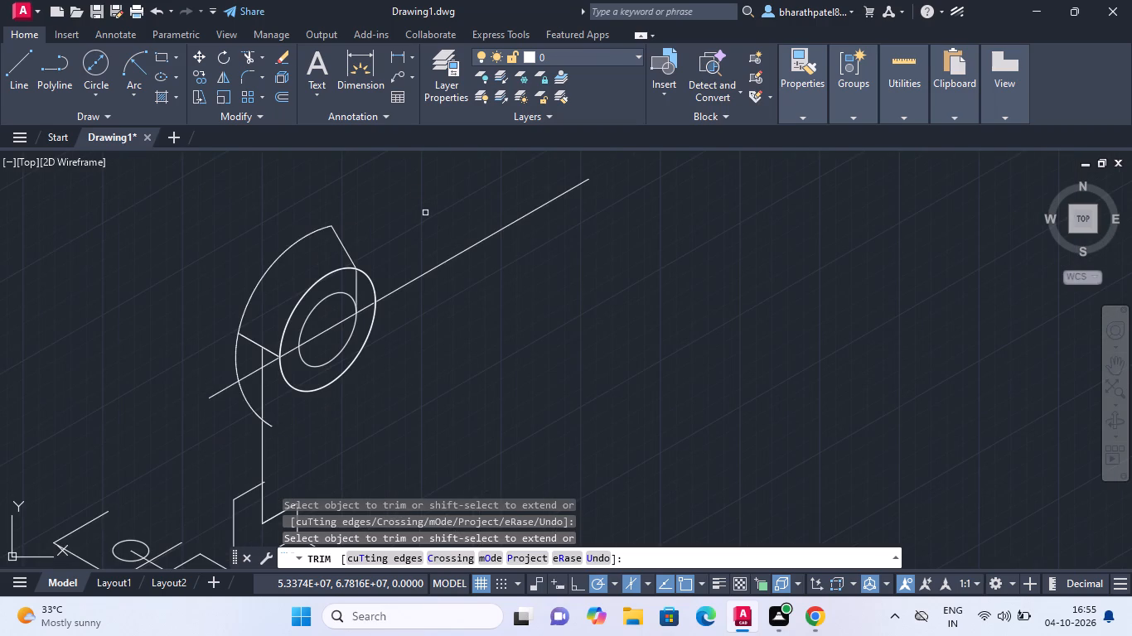
{"action": "left_click", "coordinate": [356, 282]}
Draw a line from the slanted line's end on the 60-diameter isocircle past the large offset curve, parallel to the ring's lower short connecting line.
{"action": "left_click", "coordinate": [20, 65]}
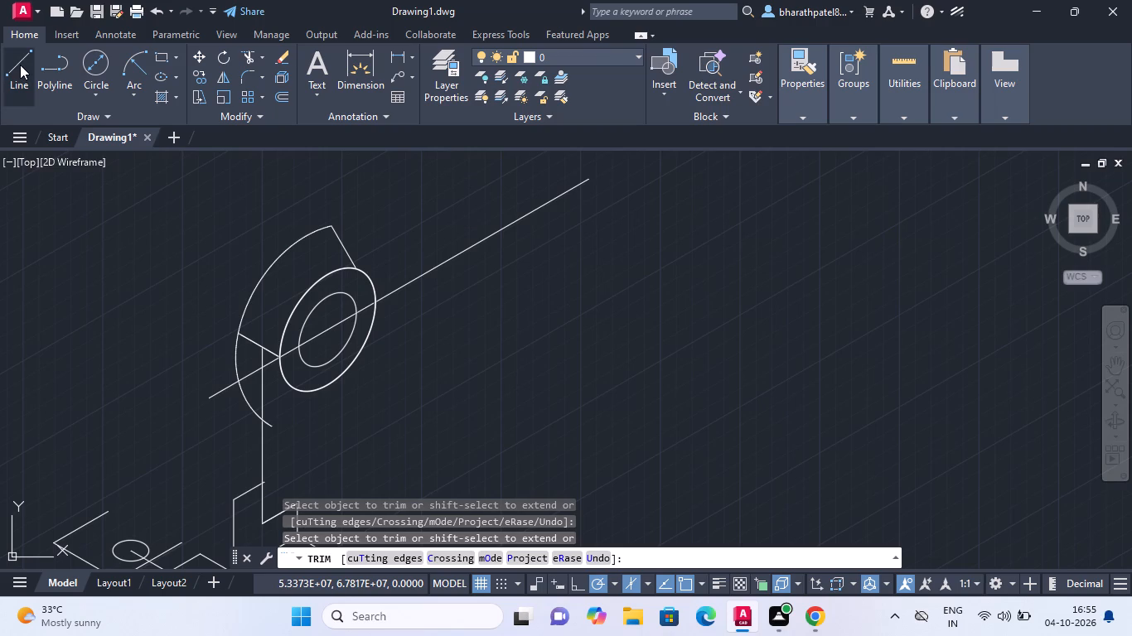
{"action": "left_click", "coordinate": [356, 271]}
{"action": "left_click", "coordinate": [234, 191]}
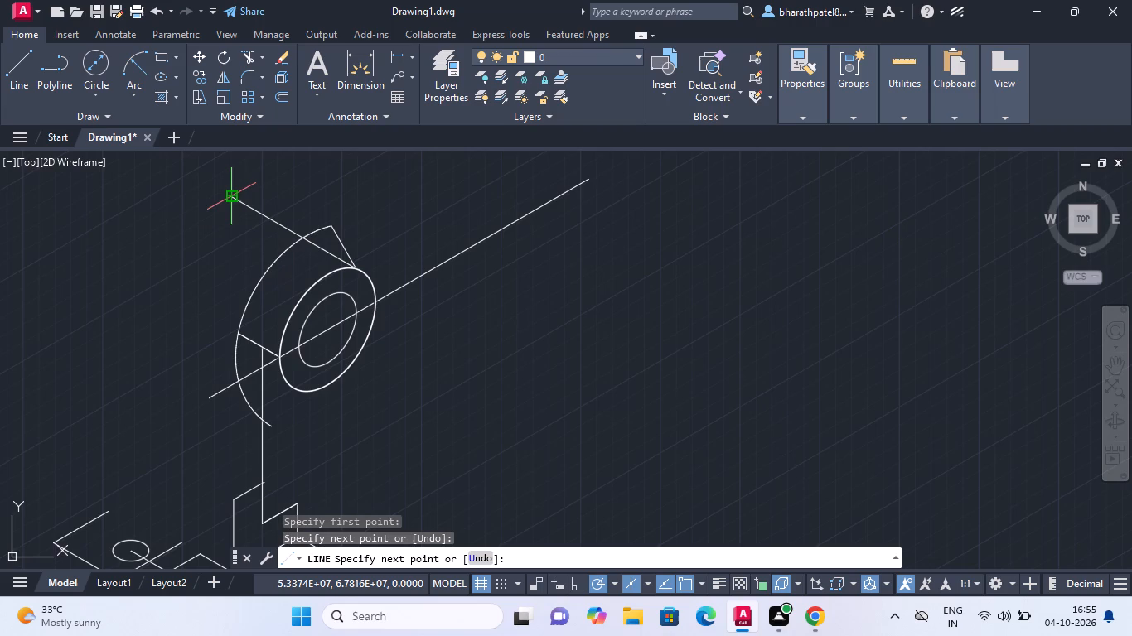
{"action": "key", "text": "Escape"}
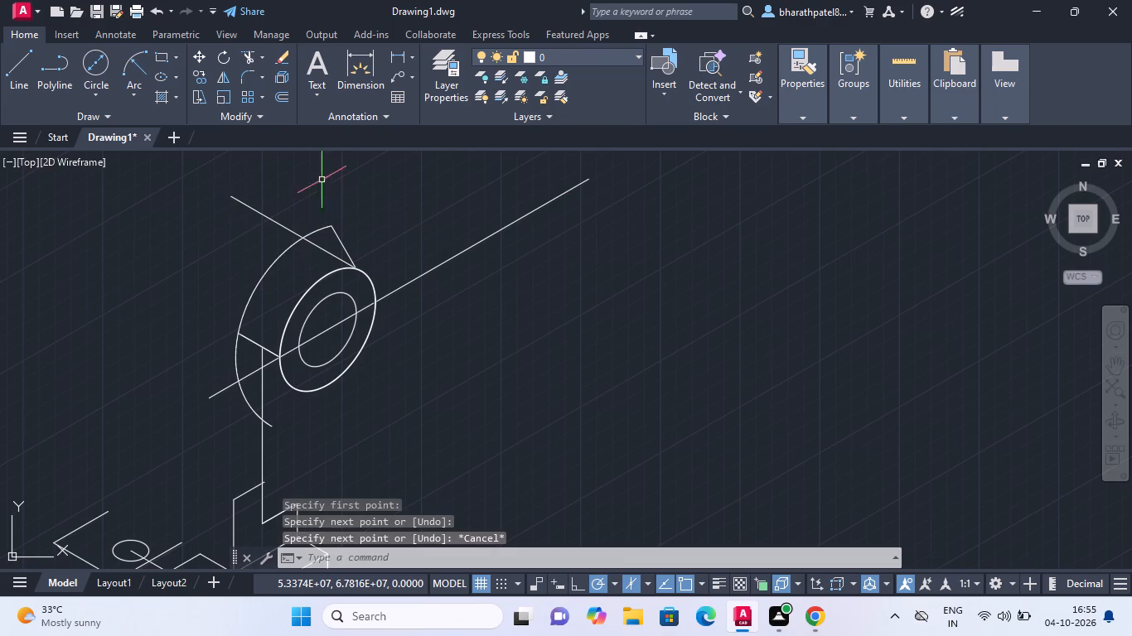
Trim the large offset curve and the new line to their shared corner, and remove the old slanted line.
{"action": "left_click", "coordinate": [249, 56]}
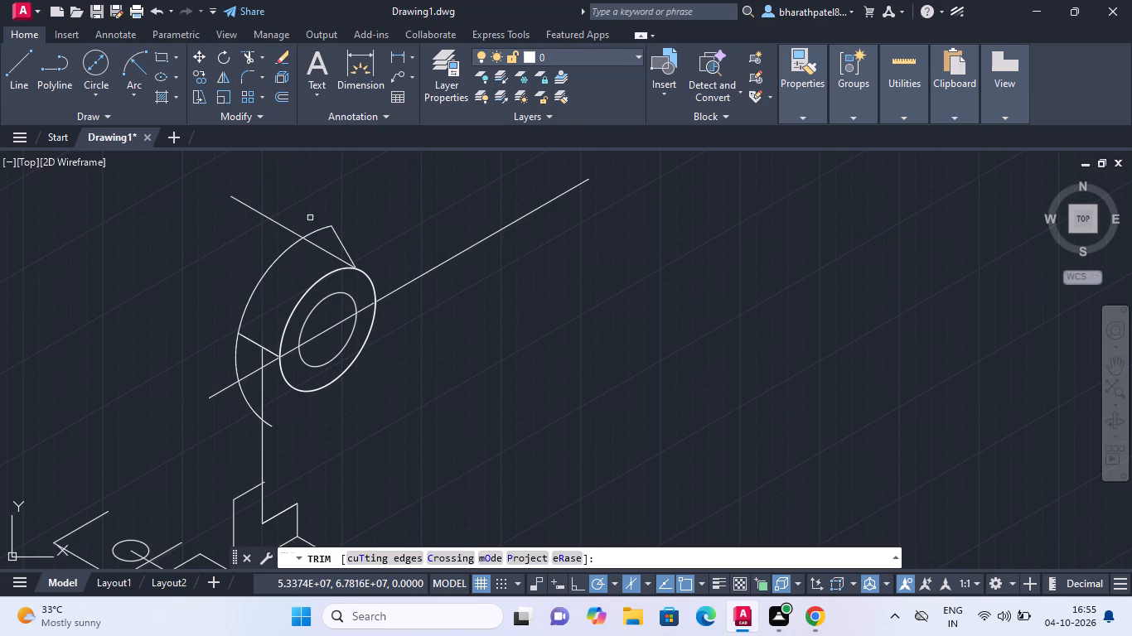
{"action": "left_click", "coordinate": [321, 227]}
{"action": "left_click", "coordinate": [336, 234]}
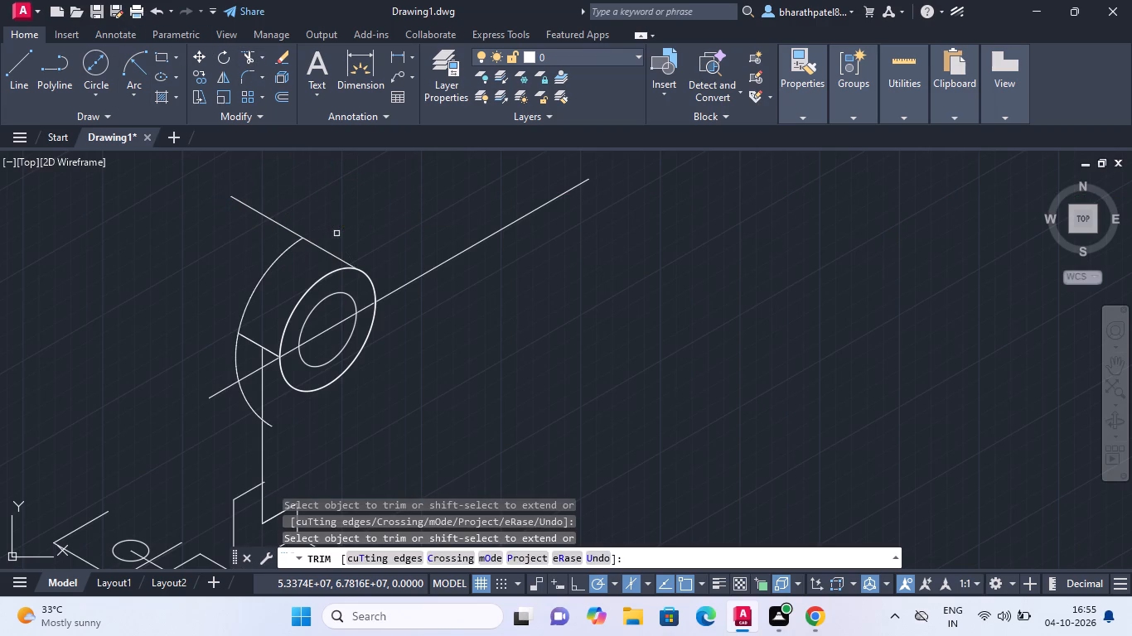
{"action": "left_click", "coordinate": [266, 215]}
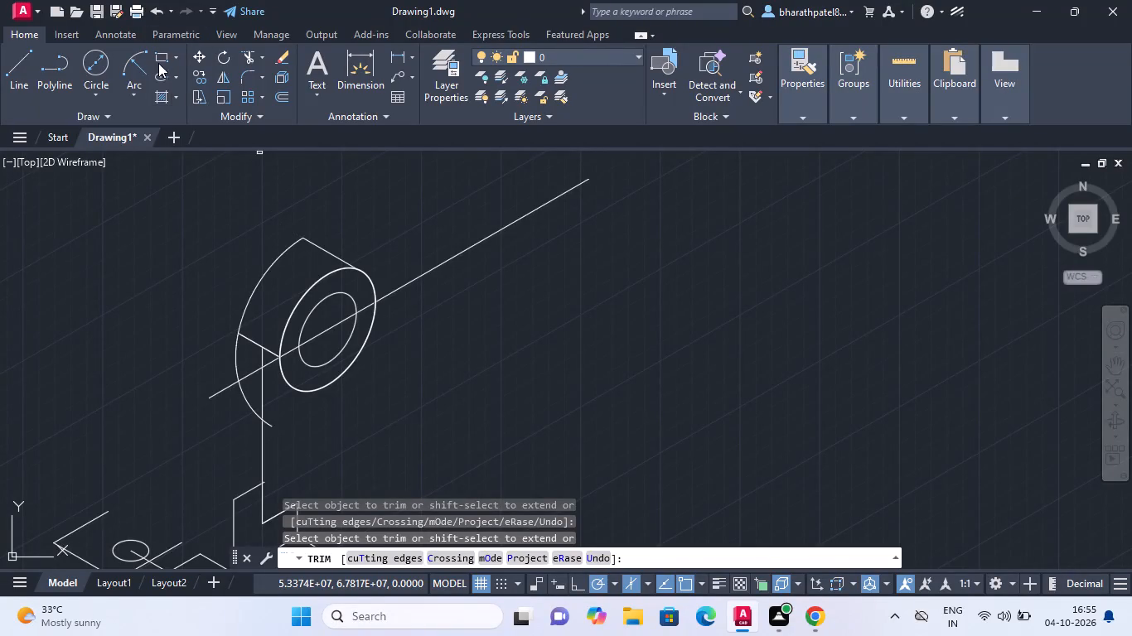
Fillet the corner between the large offset curve and the new connecting line with radius 5.
{"action": "left_click", "coordinate": [239, 75]}
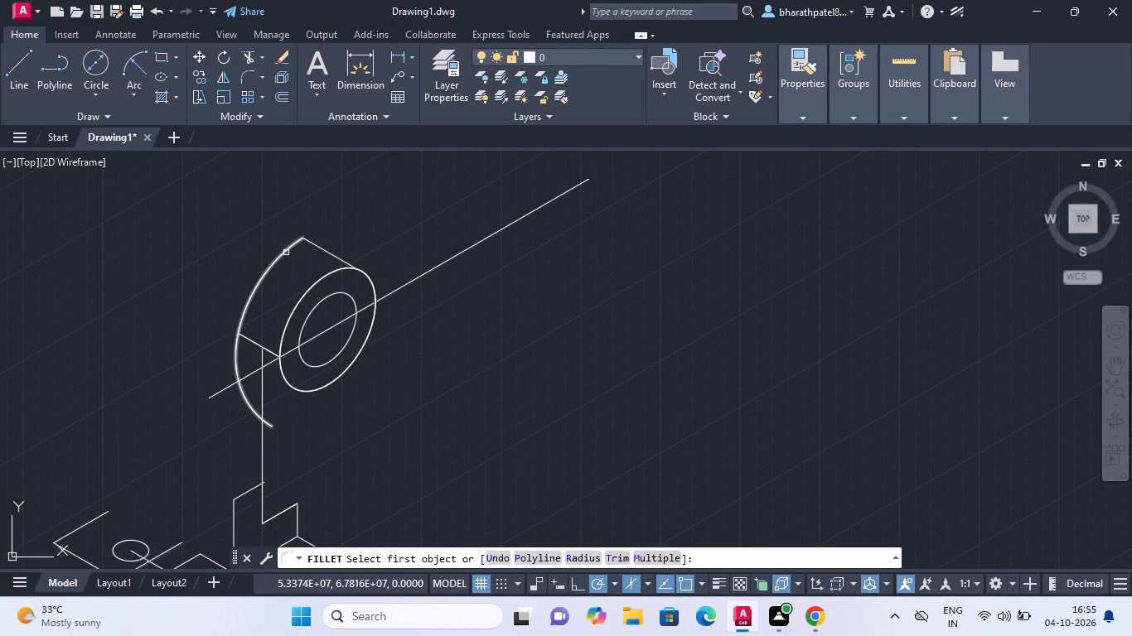
{"action": "left_click", "coordinate": [578, 552]}
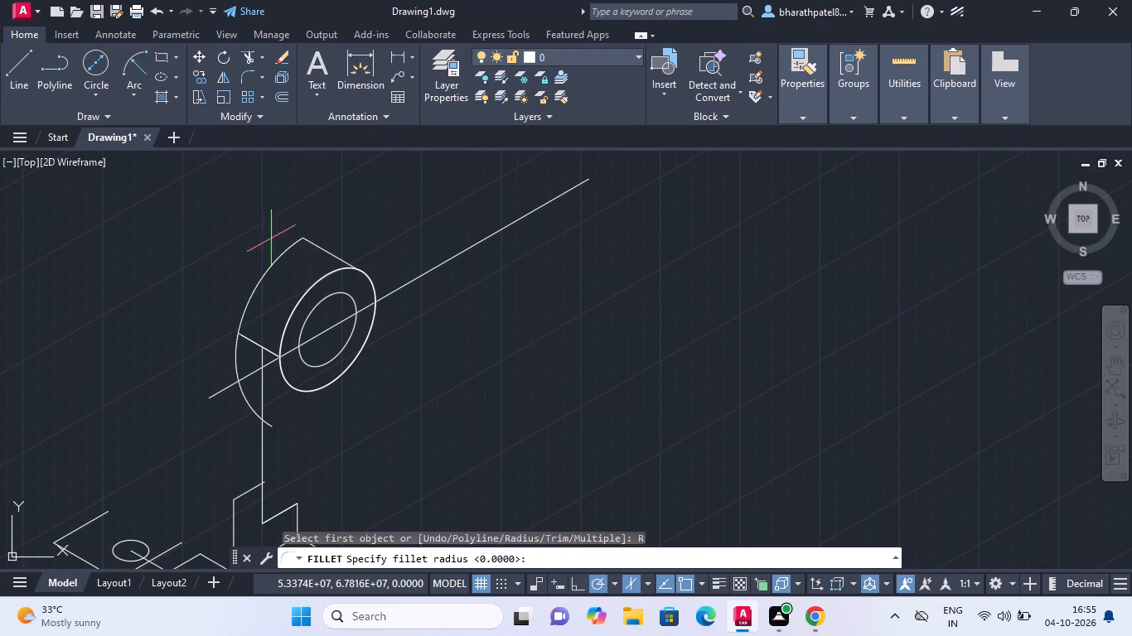
{"action": "left_click", "coordinate": [287, 259]}
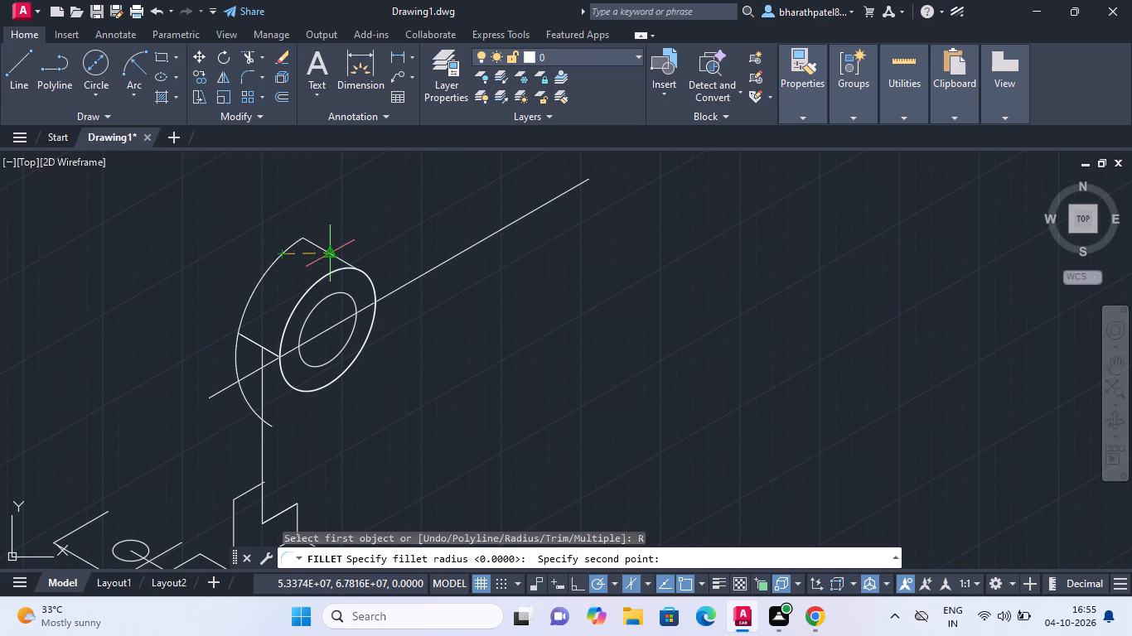
{"action": "left_click", "coordinate": [331, 253]}
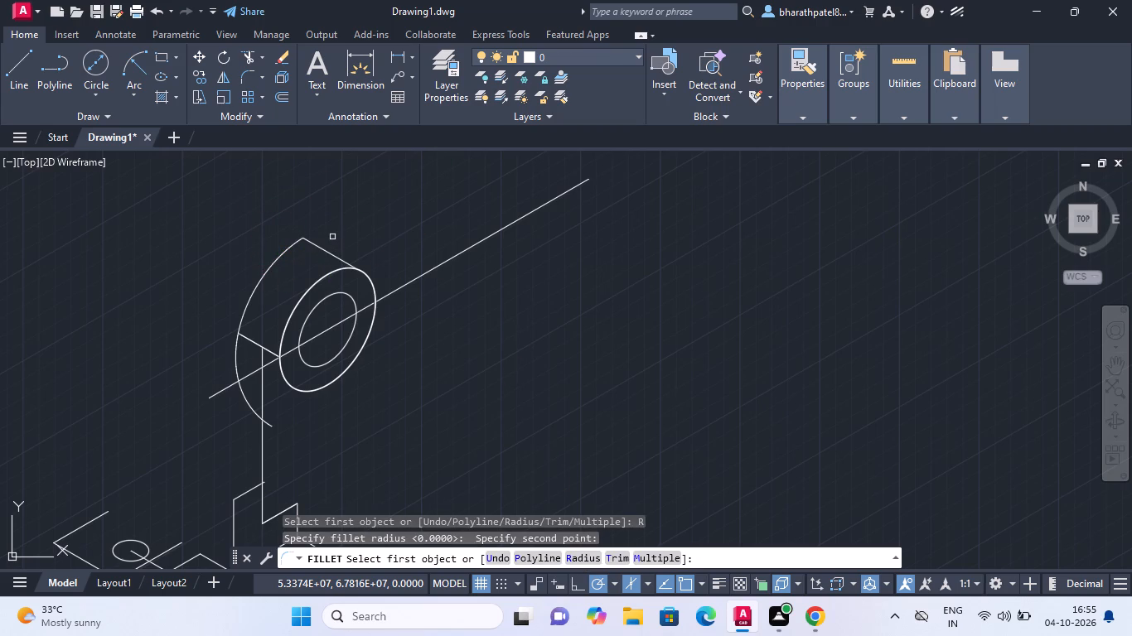
{"action": "key", "text": "5"}
{"action": "key", "text": "Return"}
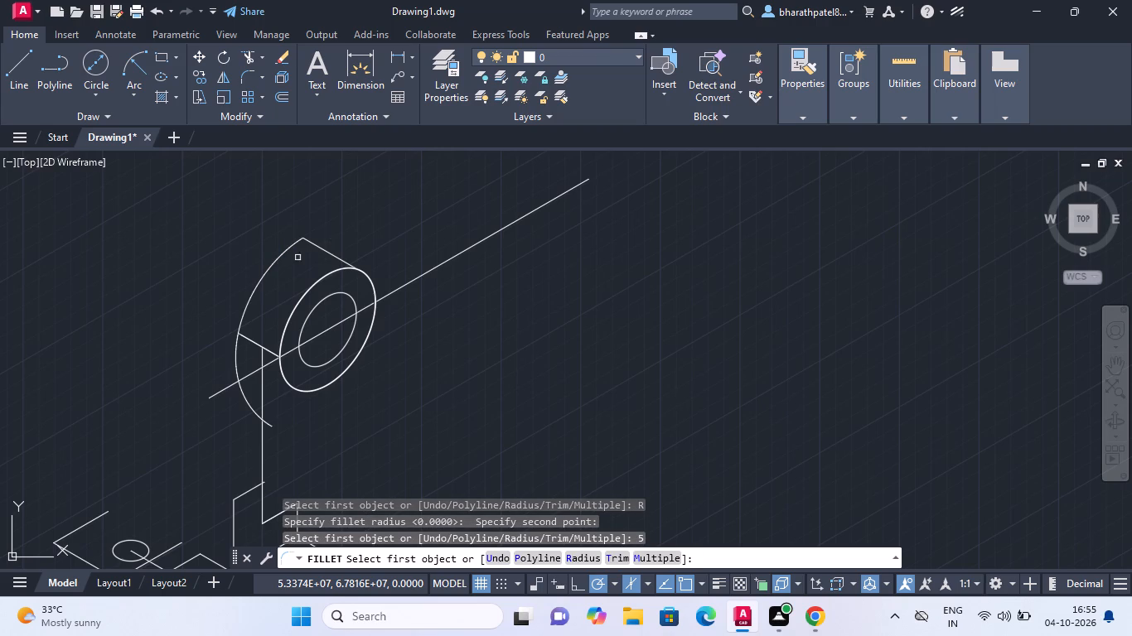
{"action": "double_click", "coordinate": [589, 563]}
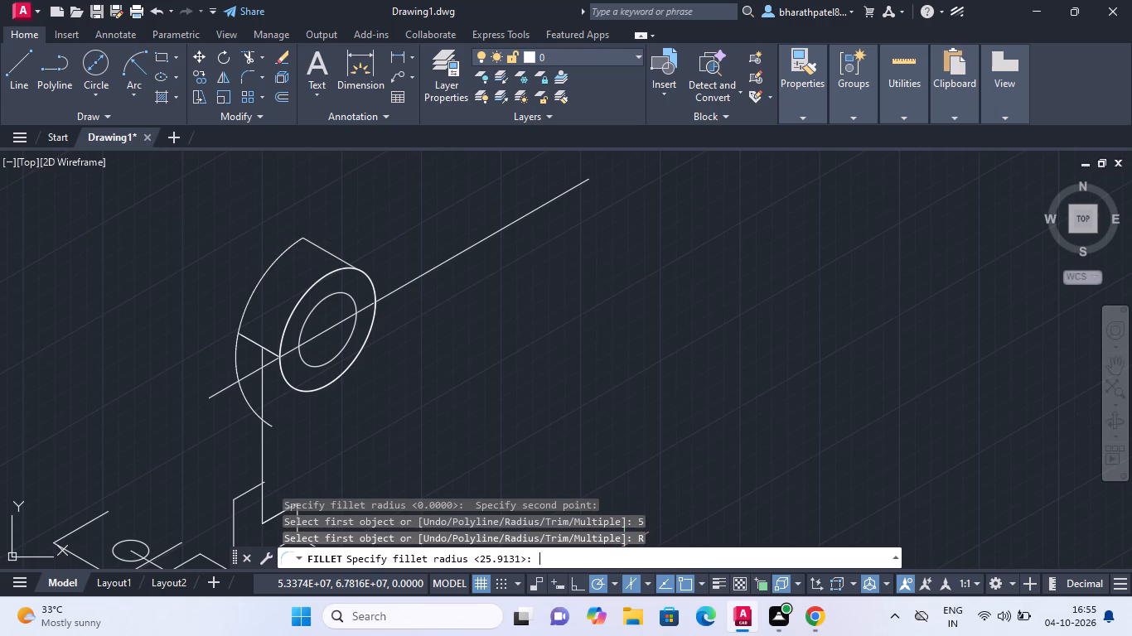
{"action": "key", "text": "5"}
{"action": "key", "text": "Return"}
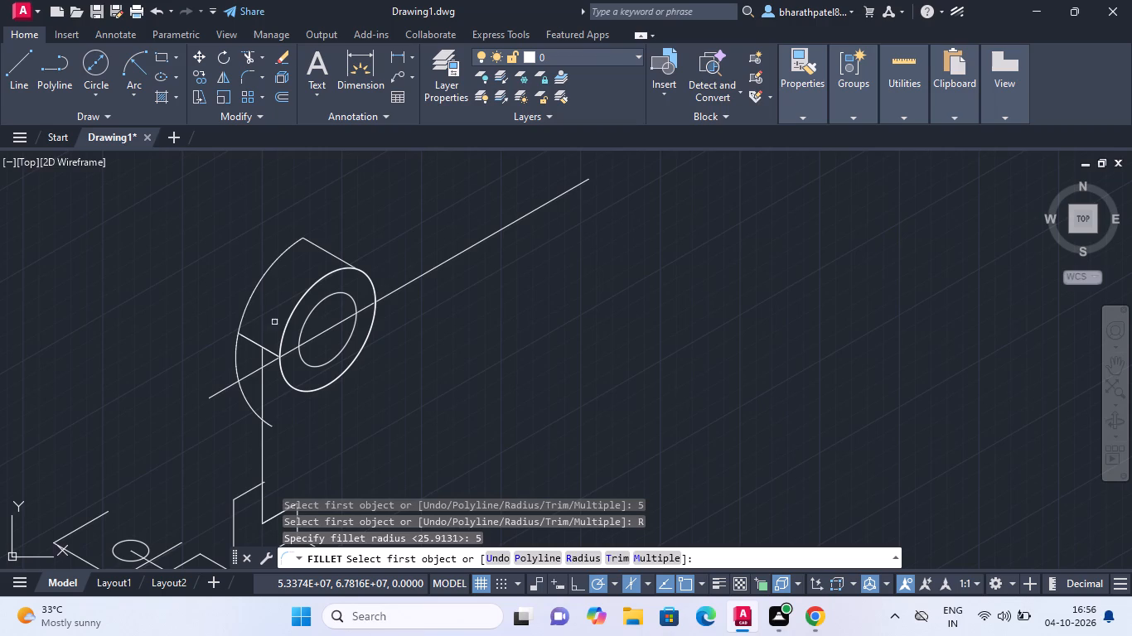
{"action": "left_click", "coordinate": [278, 258]}
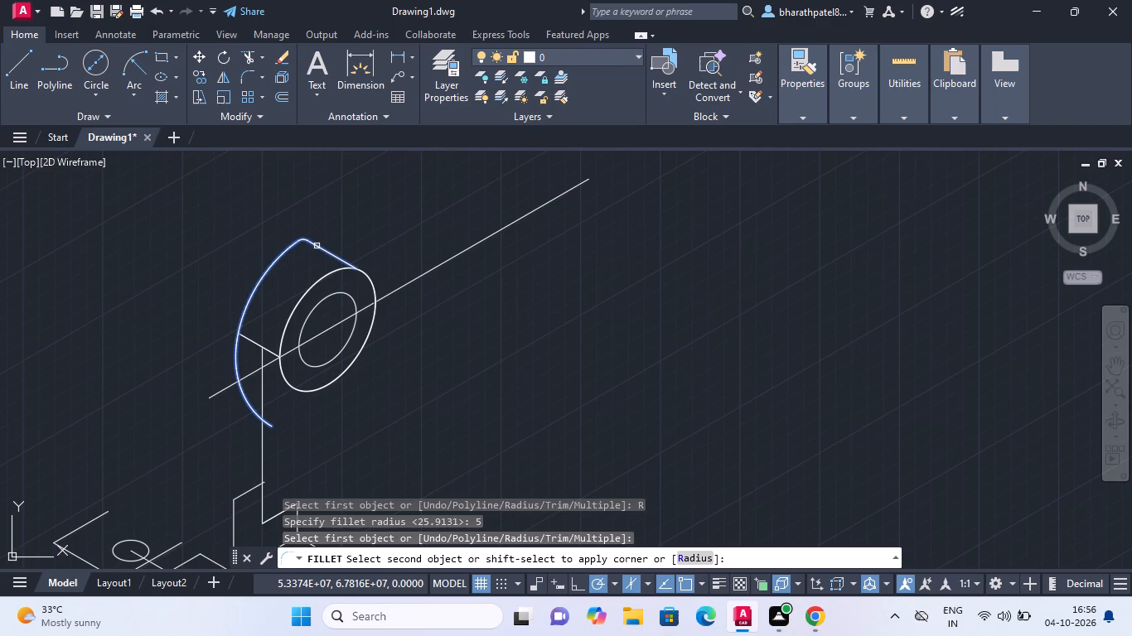
{"action": "left_click", "coordinate": [317, 246]}
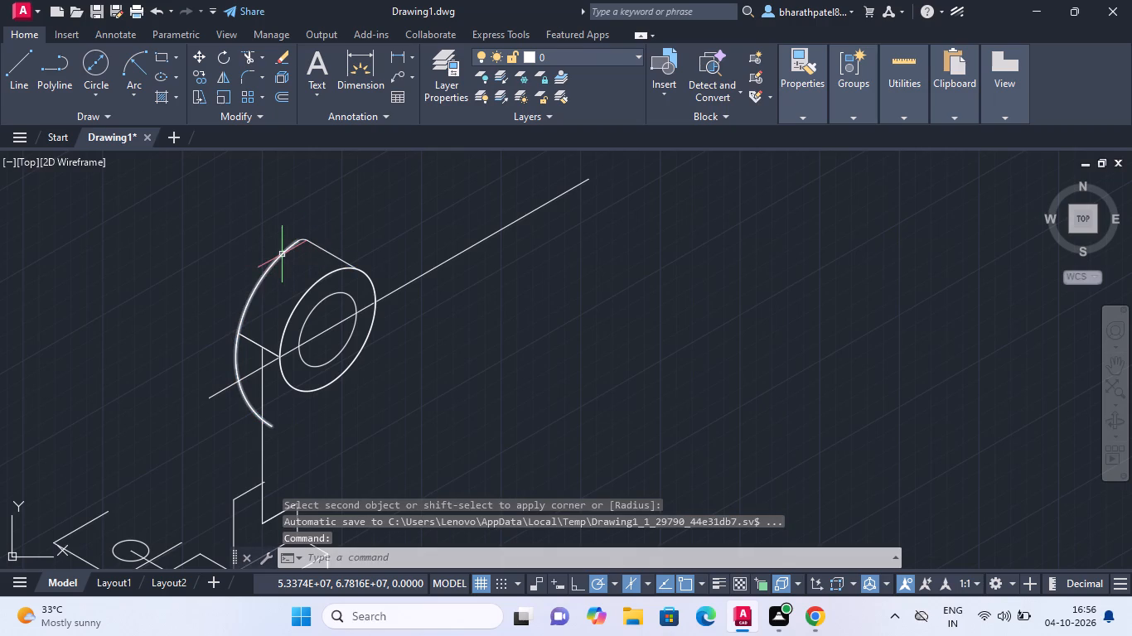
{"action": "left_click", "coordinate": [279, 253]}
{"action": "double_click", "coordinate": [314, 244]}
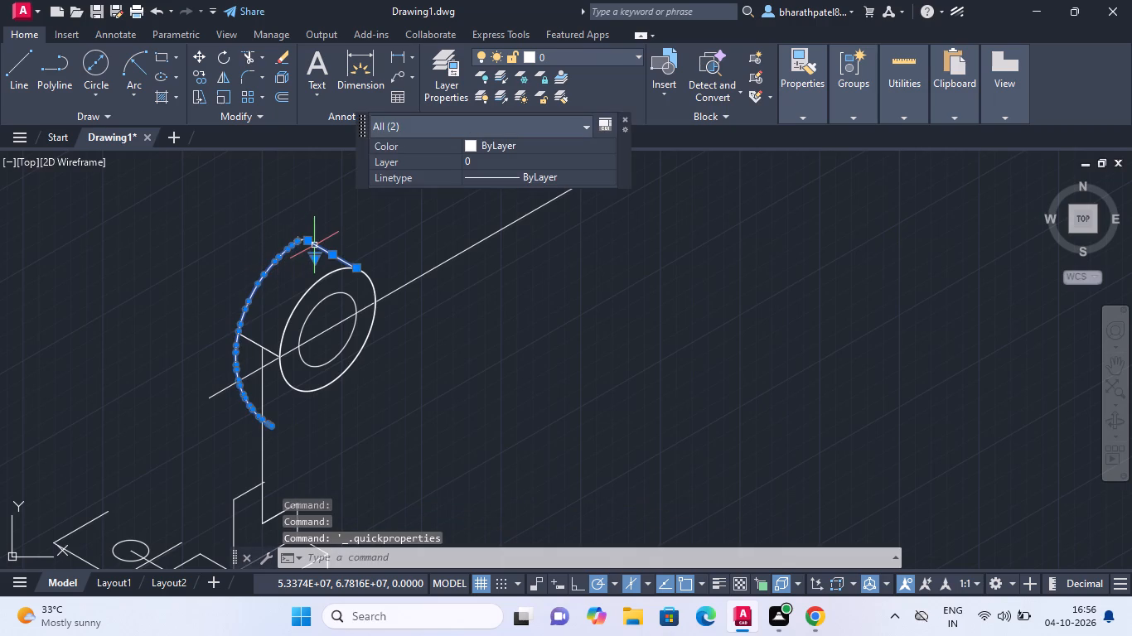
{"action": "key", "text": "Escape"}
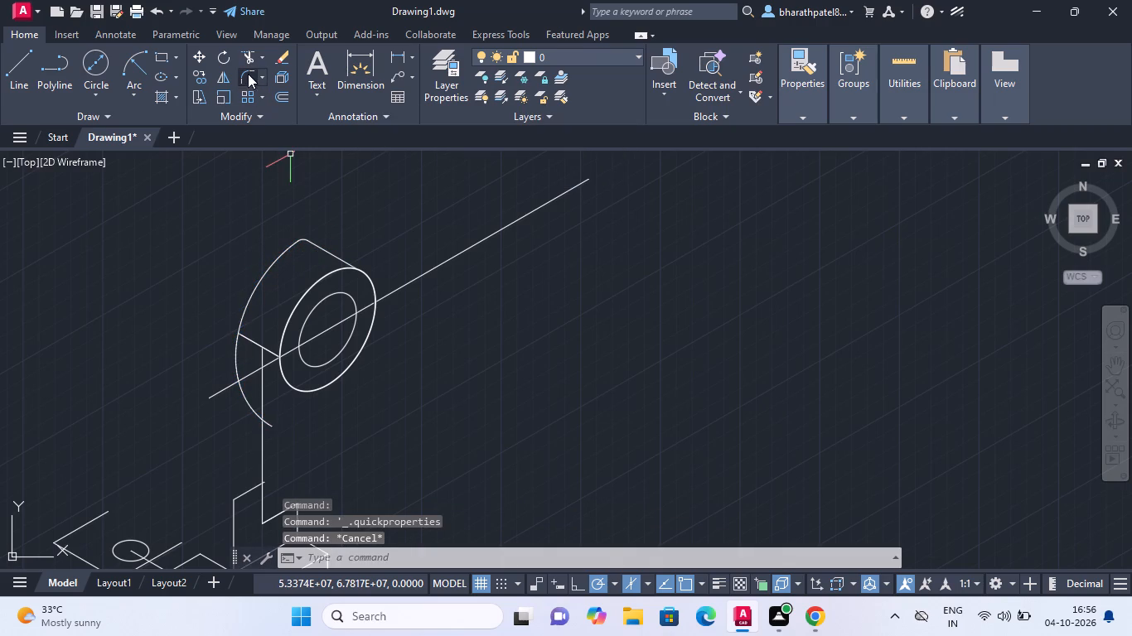
Fillet the rounded corner between the large offset curve and the ring's upper connecting line again with radius 10.
{"action": "left_click", "coordinate": [242, 72]}
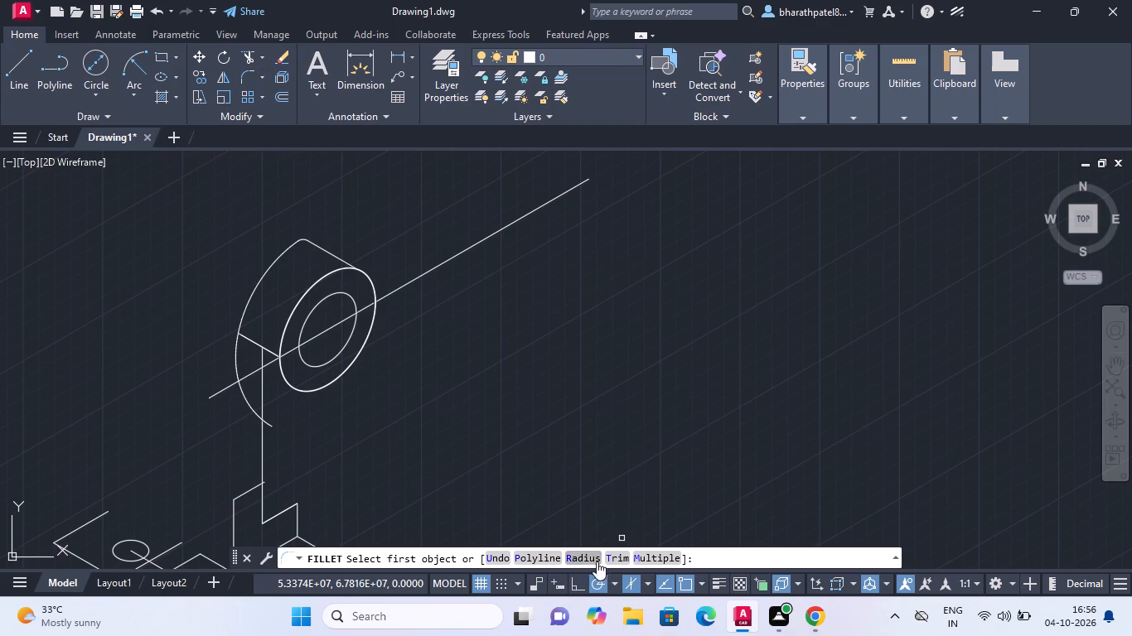
{"action": "left_click", "coordinate": [589, 559]}
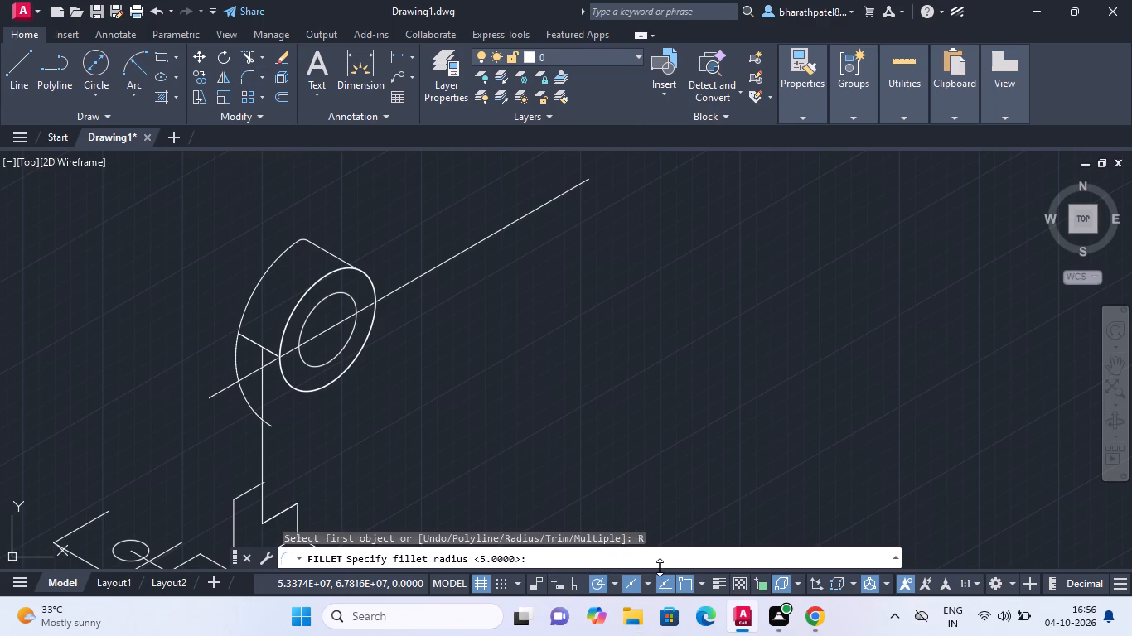
{"action": "type", "text": "10"}
{"action": "key", "text": "Return"}
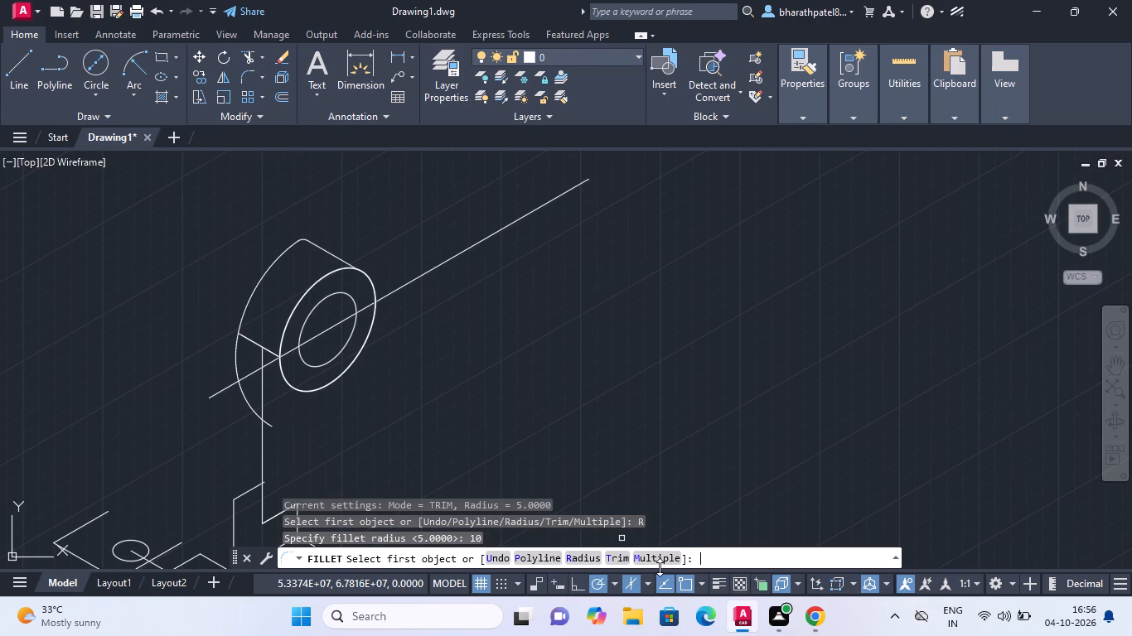
{"action": "double_click", "coordinate": [284, 251]}
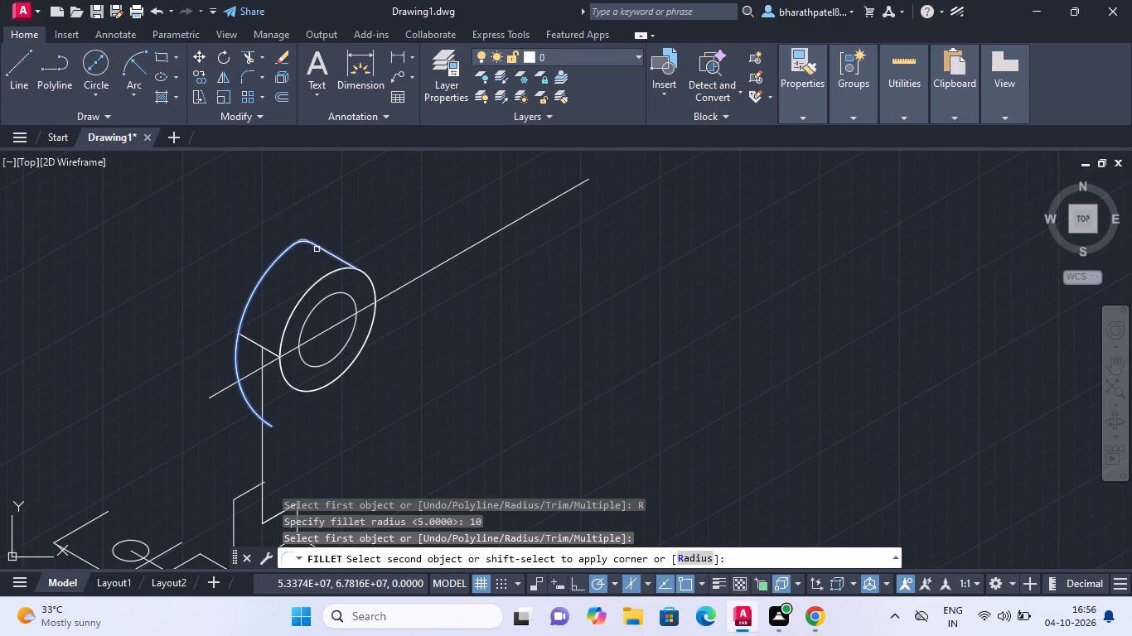
{"action": "left_click", "coordinate": [317, 249]}
Delete the leftover radius 5 fillet arc above the new rounded corner.
{"action": "scroll", "coordinate": [303, 232], "scroll_direction": "up", "scroll_amount": 4}
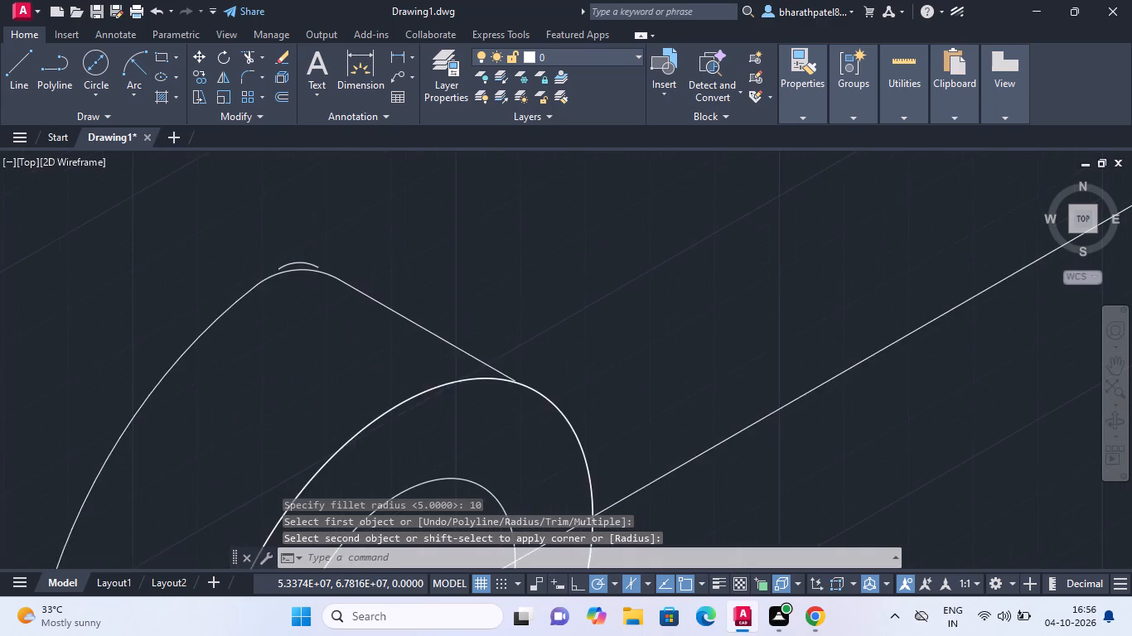
{"action": "left_click", "coordinate": [301, 280]}
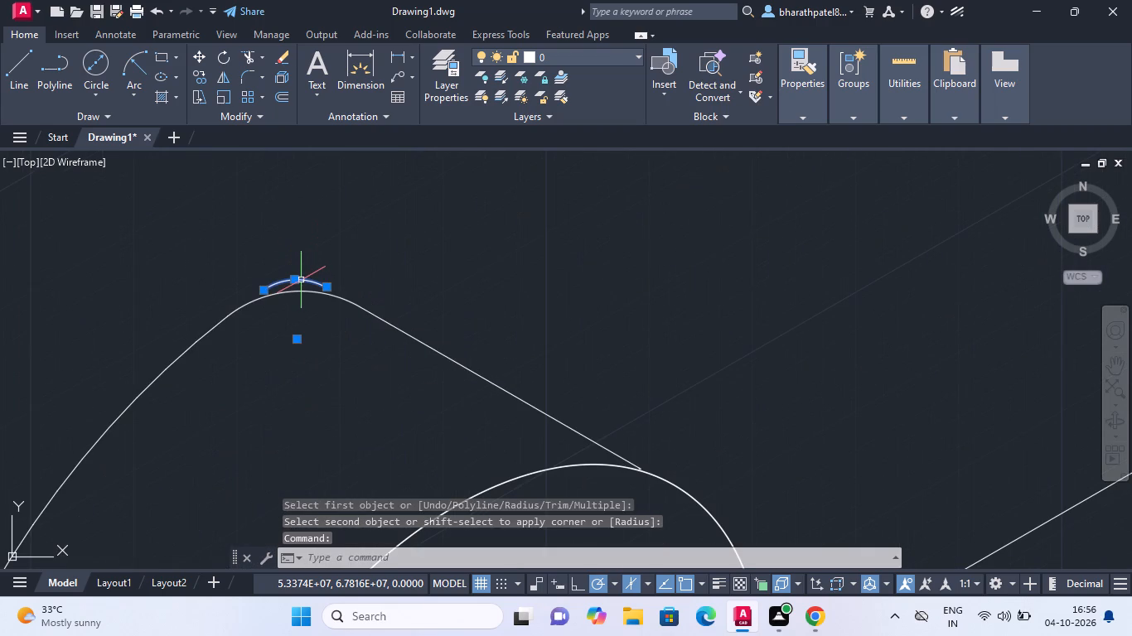
{"action": "key", "text": "Delete"}
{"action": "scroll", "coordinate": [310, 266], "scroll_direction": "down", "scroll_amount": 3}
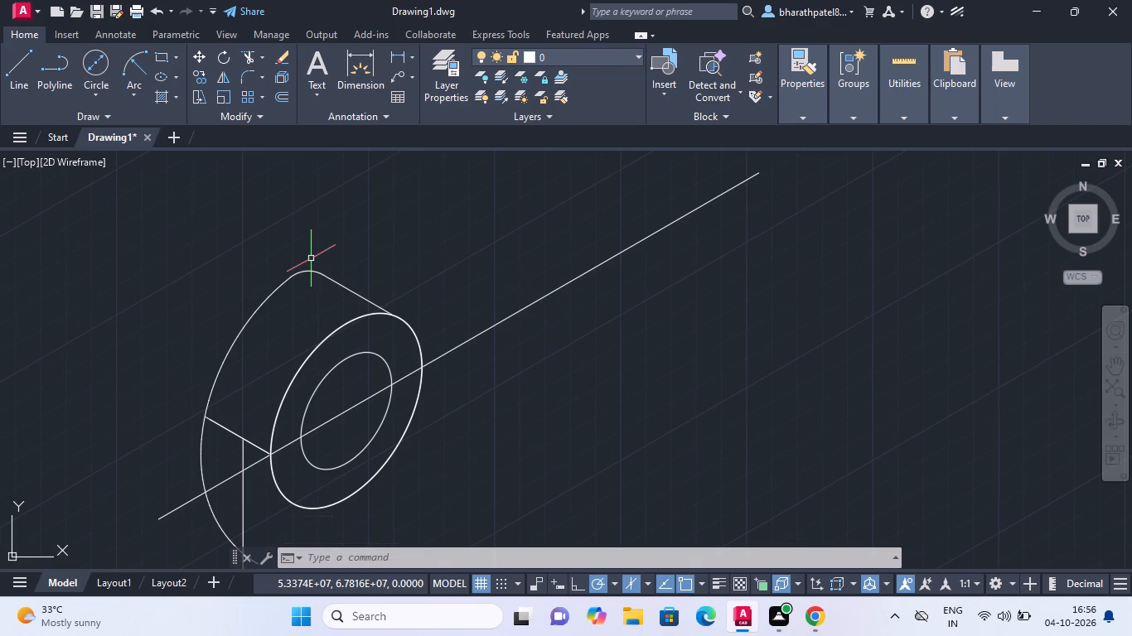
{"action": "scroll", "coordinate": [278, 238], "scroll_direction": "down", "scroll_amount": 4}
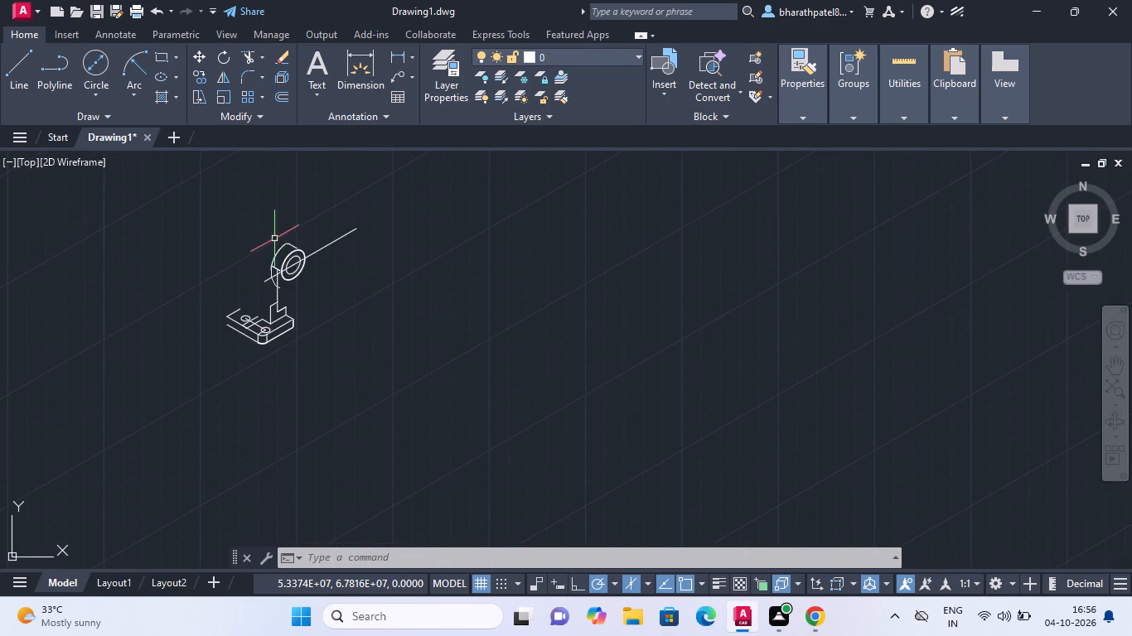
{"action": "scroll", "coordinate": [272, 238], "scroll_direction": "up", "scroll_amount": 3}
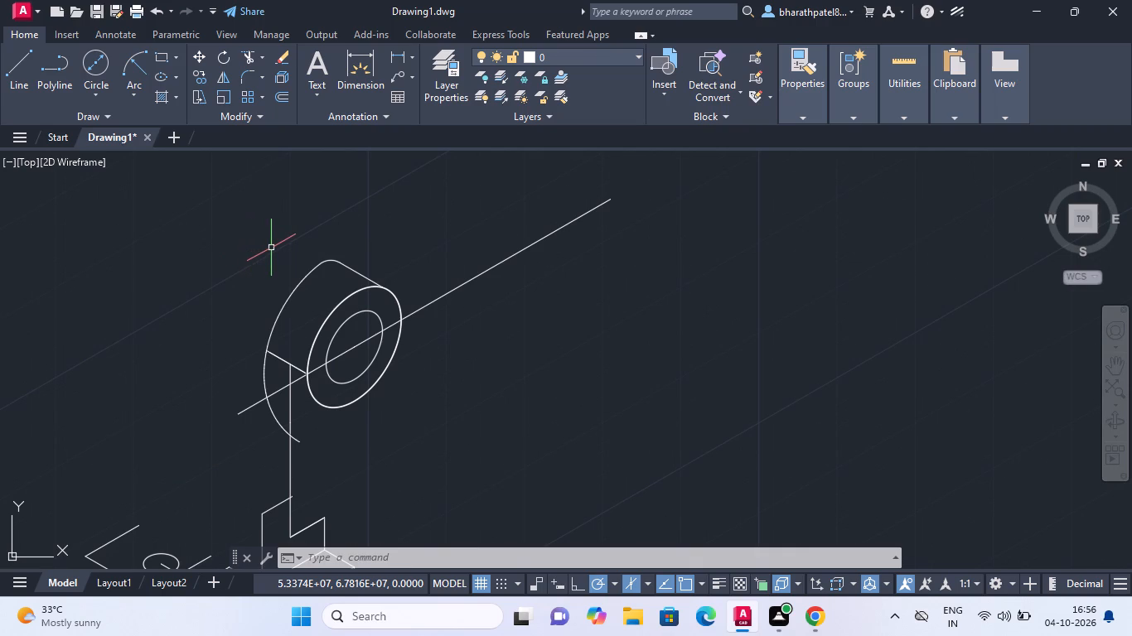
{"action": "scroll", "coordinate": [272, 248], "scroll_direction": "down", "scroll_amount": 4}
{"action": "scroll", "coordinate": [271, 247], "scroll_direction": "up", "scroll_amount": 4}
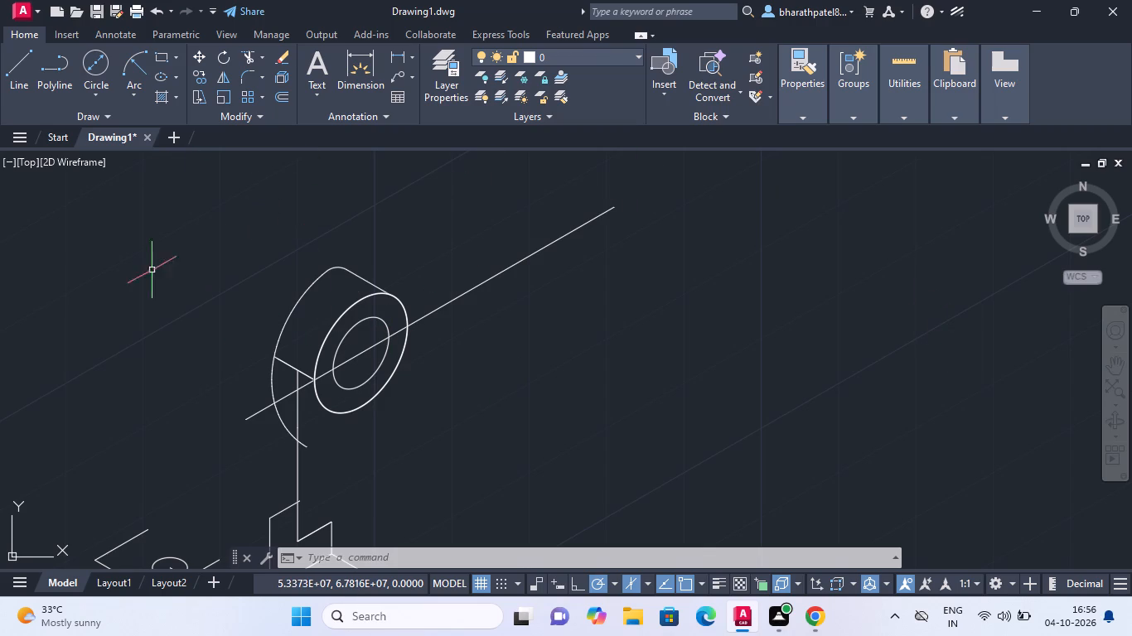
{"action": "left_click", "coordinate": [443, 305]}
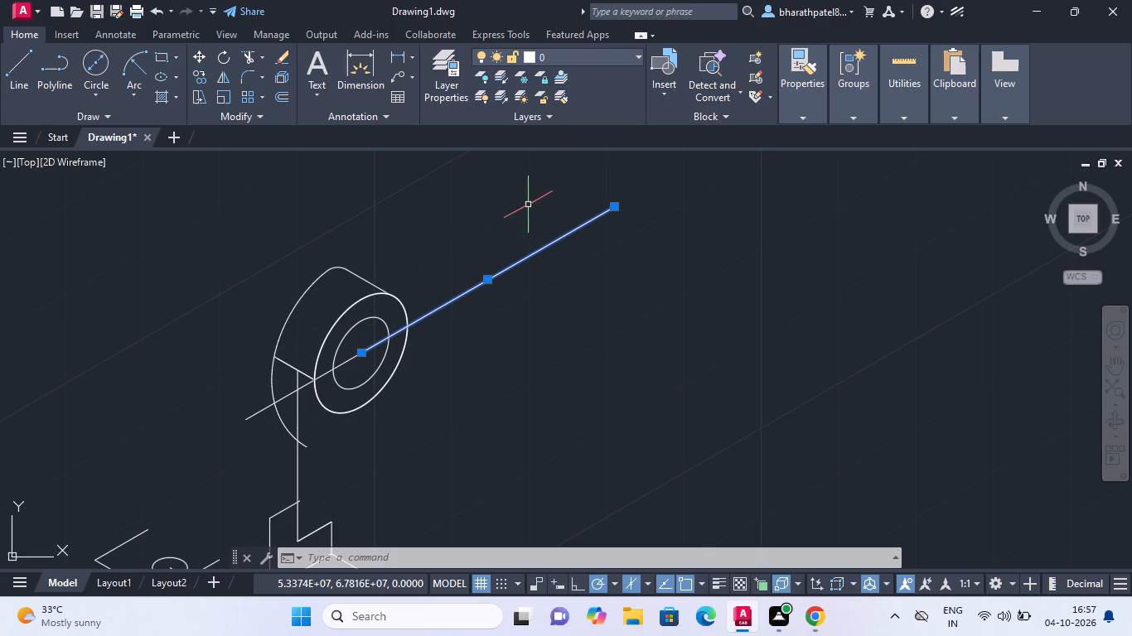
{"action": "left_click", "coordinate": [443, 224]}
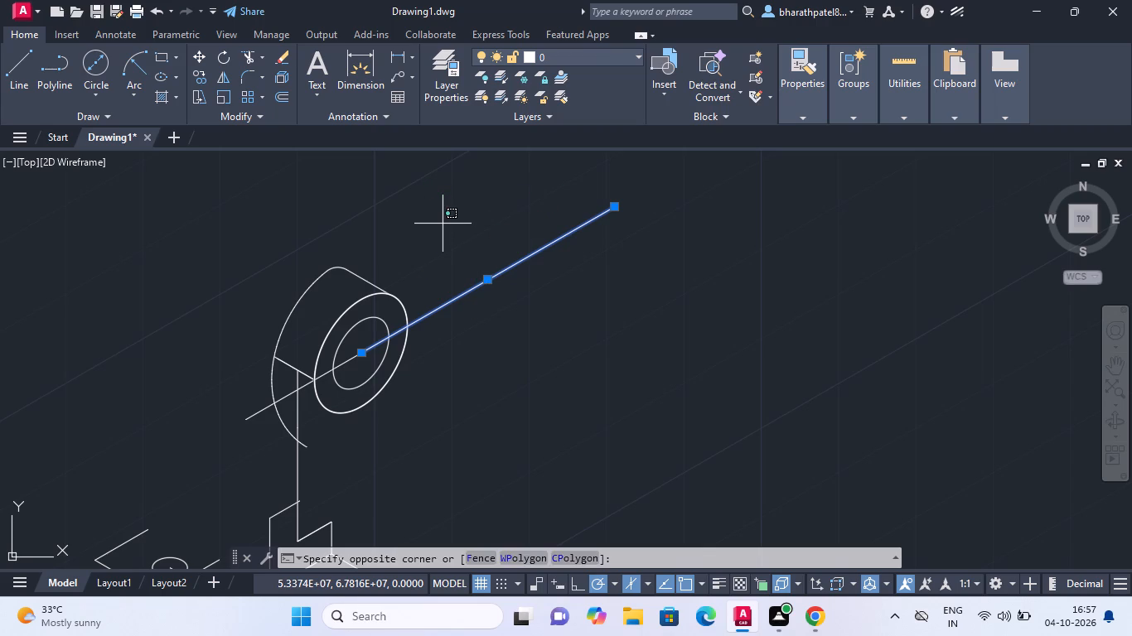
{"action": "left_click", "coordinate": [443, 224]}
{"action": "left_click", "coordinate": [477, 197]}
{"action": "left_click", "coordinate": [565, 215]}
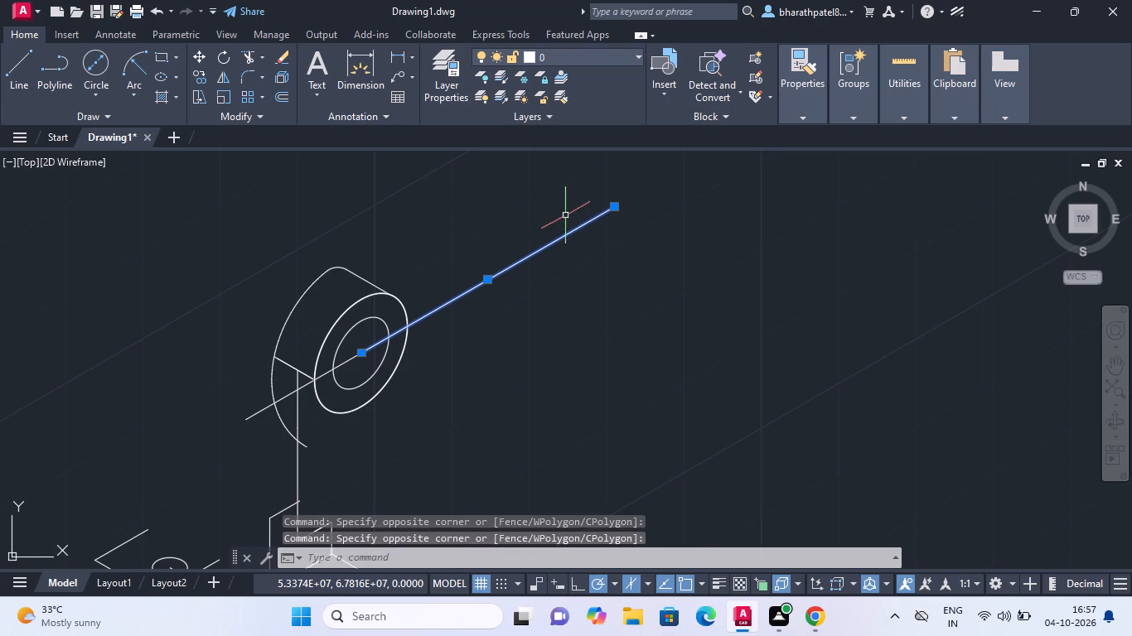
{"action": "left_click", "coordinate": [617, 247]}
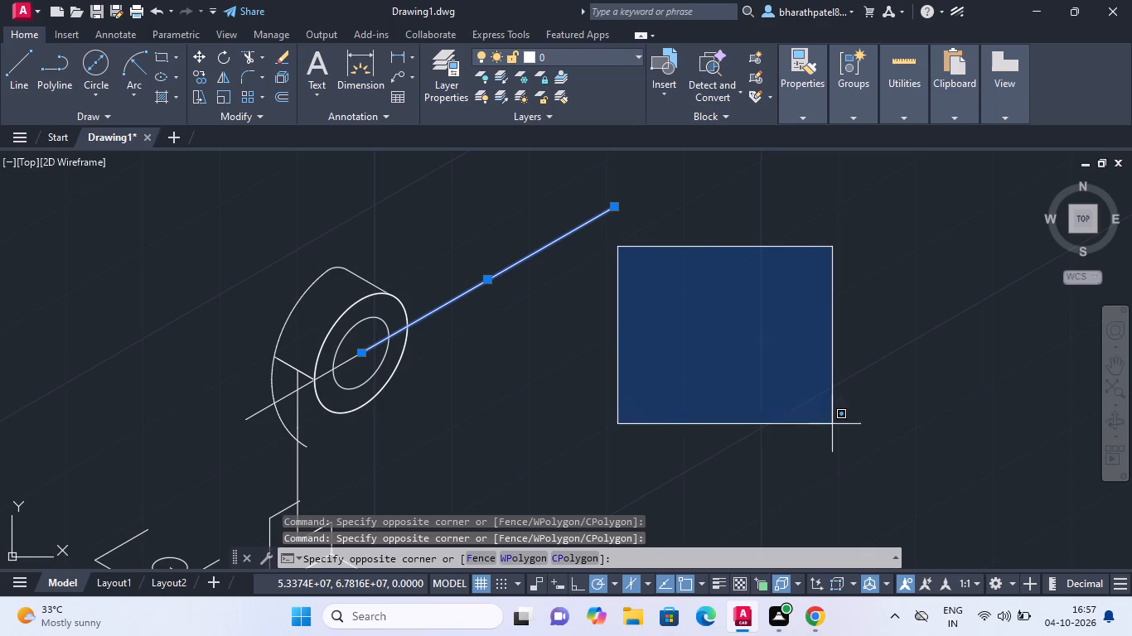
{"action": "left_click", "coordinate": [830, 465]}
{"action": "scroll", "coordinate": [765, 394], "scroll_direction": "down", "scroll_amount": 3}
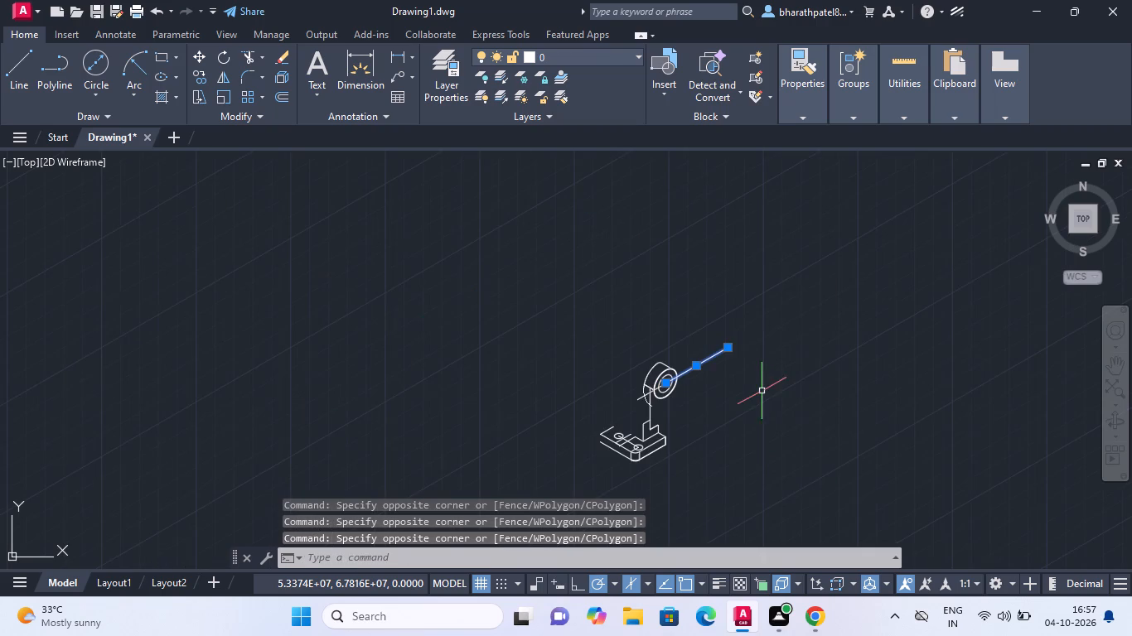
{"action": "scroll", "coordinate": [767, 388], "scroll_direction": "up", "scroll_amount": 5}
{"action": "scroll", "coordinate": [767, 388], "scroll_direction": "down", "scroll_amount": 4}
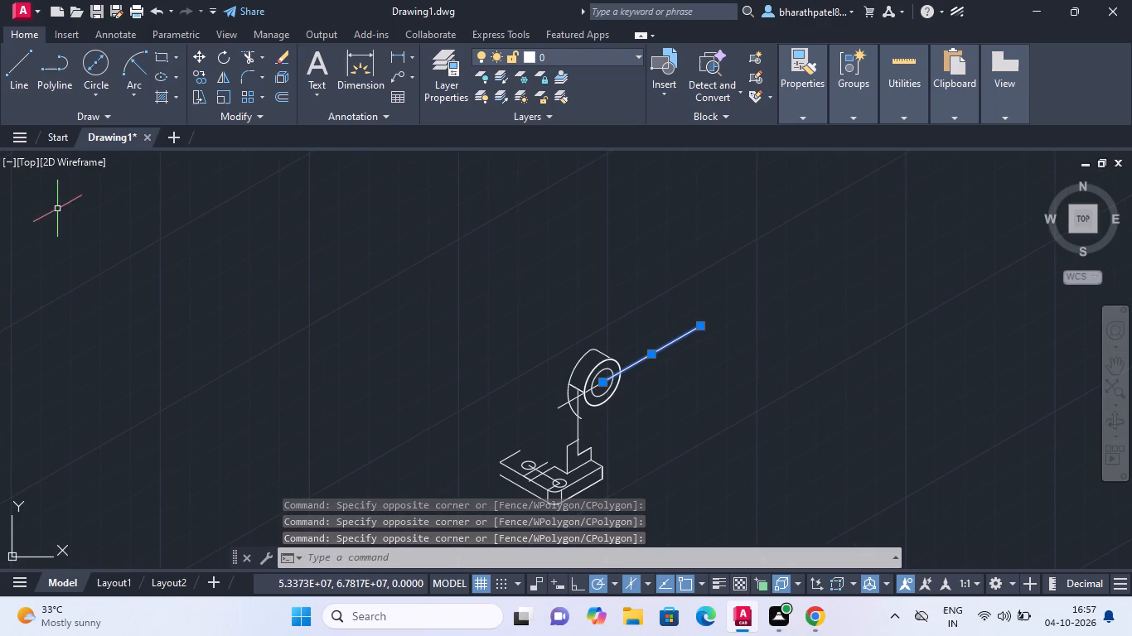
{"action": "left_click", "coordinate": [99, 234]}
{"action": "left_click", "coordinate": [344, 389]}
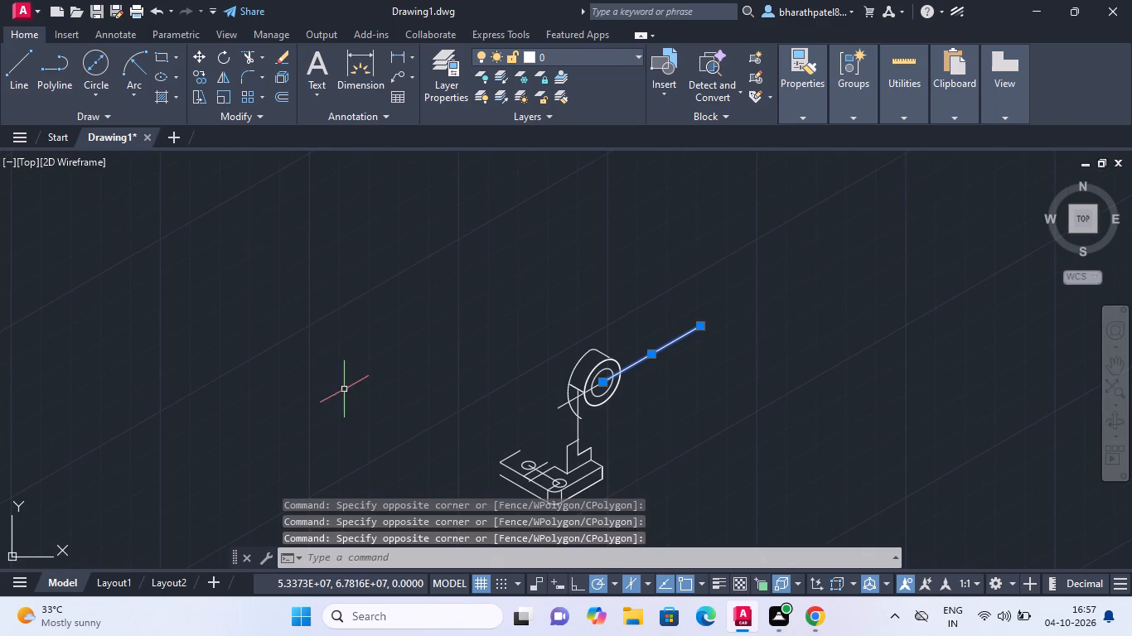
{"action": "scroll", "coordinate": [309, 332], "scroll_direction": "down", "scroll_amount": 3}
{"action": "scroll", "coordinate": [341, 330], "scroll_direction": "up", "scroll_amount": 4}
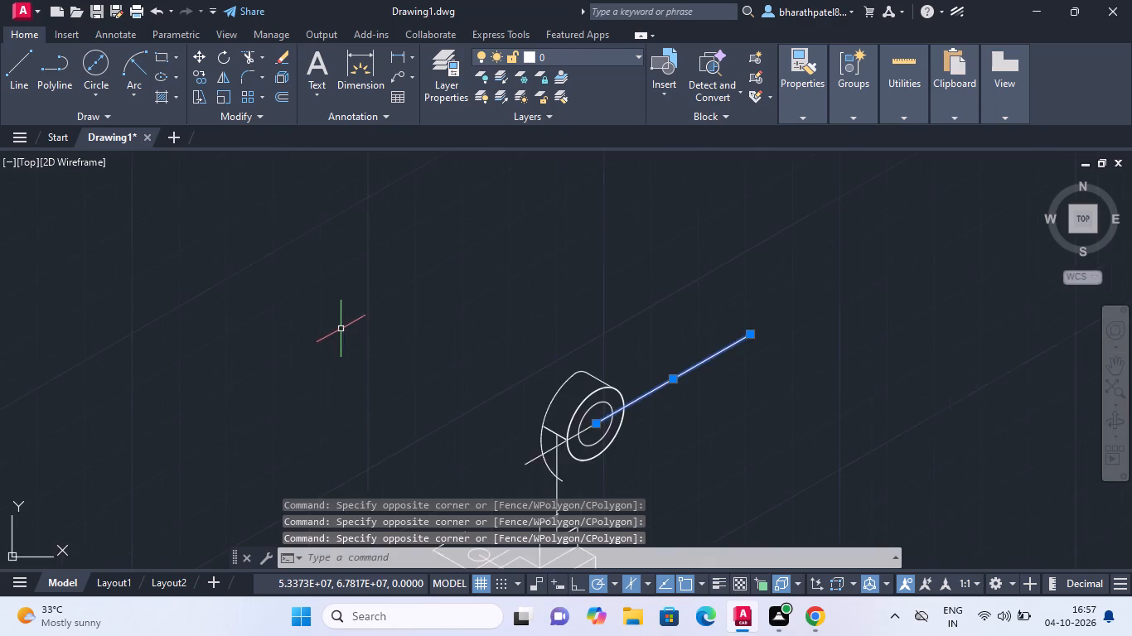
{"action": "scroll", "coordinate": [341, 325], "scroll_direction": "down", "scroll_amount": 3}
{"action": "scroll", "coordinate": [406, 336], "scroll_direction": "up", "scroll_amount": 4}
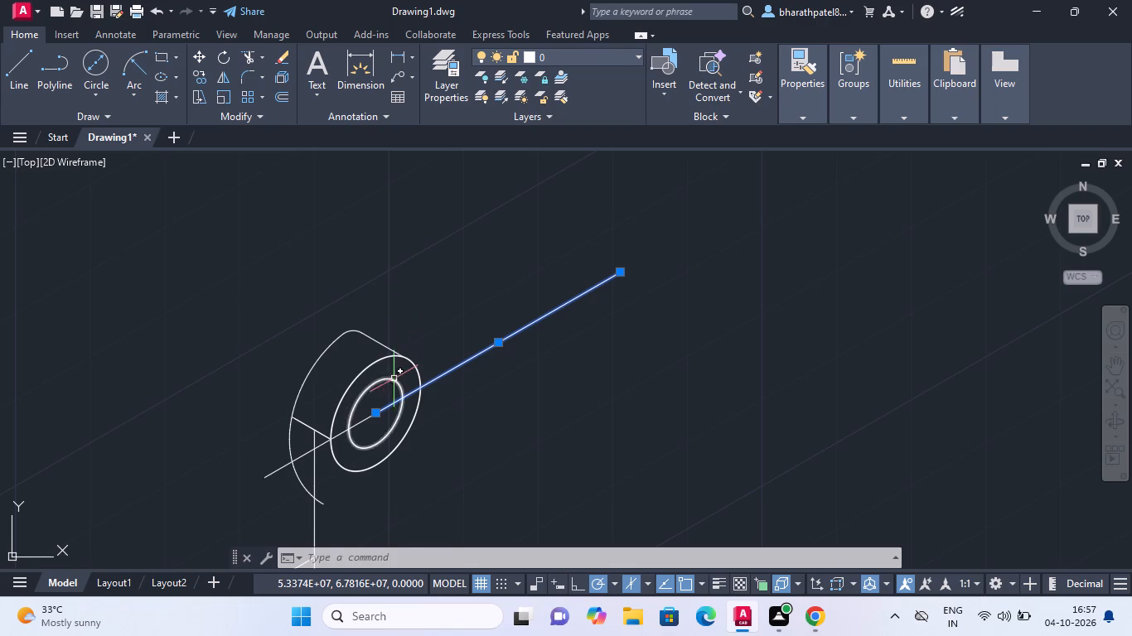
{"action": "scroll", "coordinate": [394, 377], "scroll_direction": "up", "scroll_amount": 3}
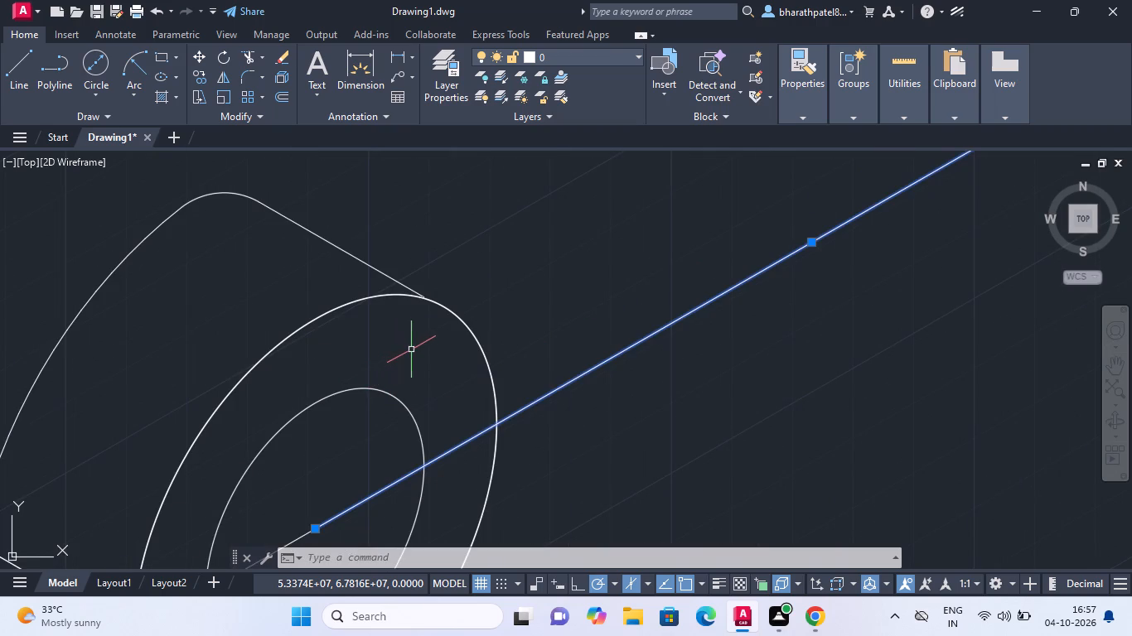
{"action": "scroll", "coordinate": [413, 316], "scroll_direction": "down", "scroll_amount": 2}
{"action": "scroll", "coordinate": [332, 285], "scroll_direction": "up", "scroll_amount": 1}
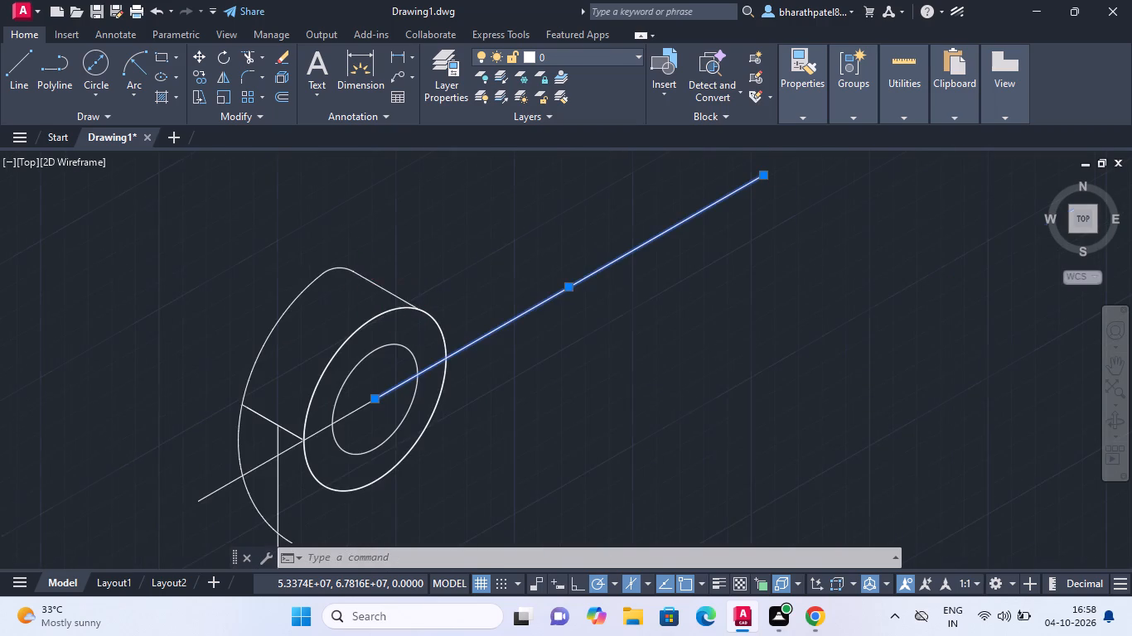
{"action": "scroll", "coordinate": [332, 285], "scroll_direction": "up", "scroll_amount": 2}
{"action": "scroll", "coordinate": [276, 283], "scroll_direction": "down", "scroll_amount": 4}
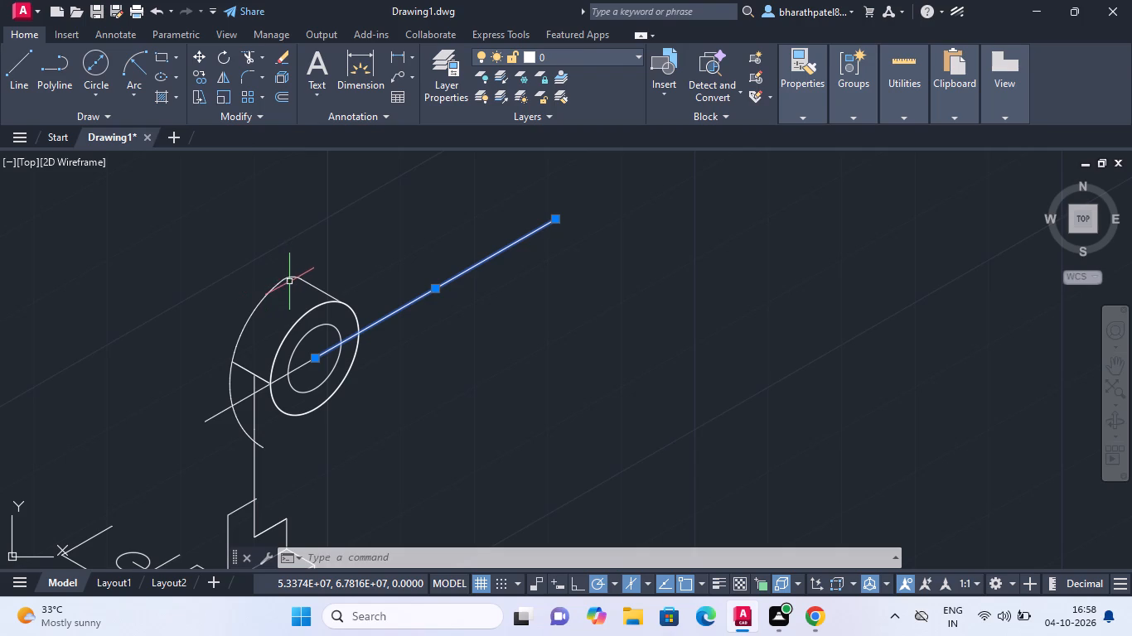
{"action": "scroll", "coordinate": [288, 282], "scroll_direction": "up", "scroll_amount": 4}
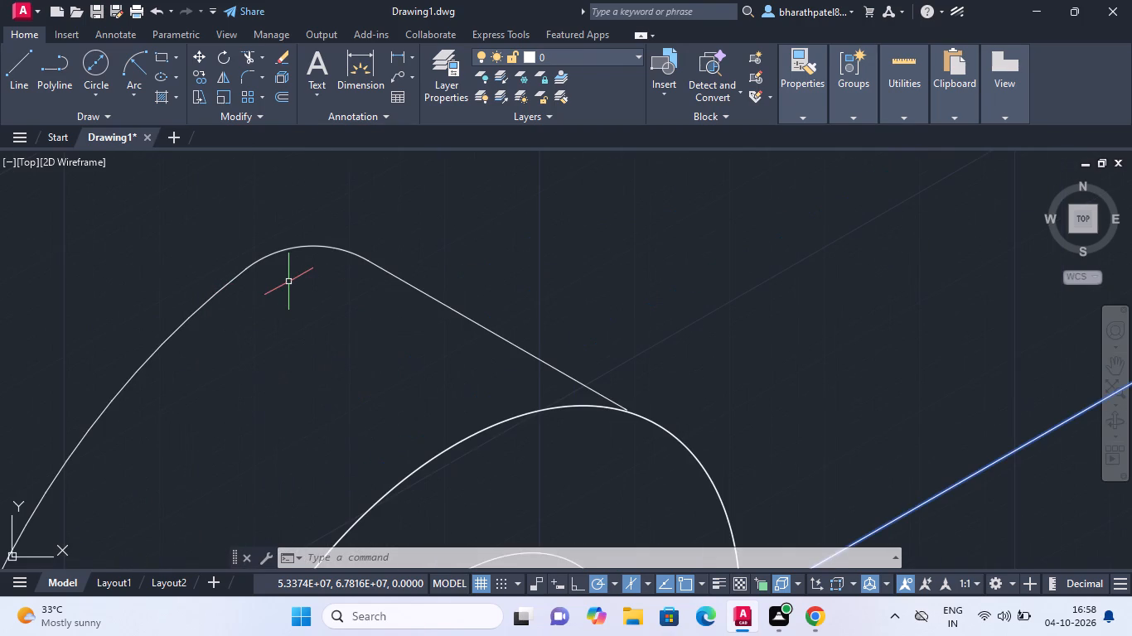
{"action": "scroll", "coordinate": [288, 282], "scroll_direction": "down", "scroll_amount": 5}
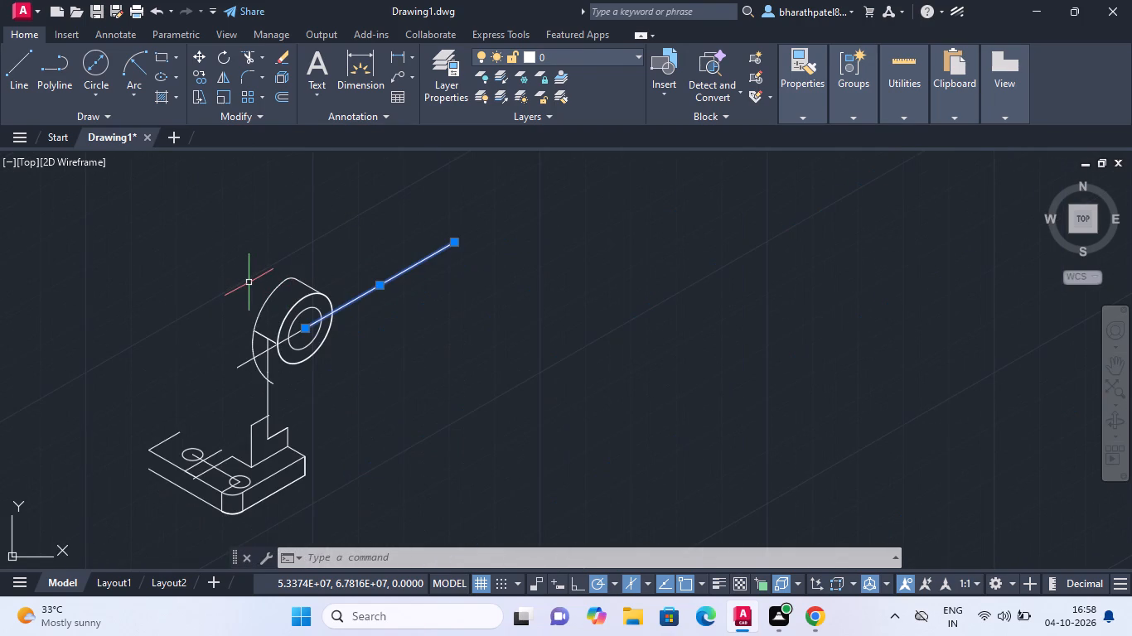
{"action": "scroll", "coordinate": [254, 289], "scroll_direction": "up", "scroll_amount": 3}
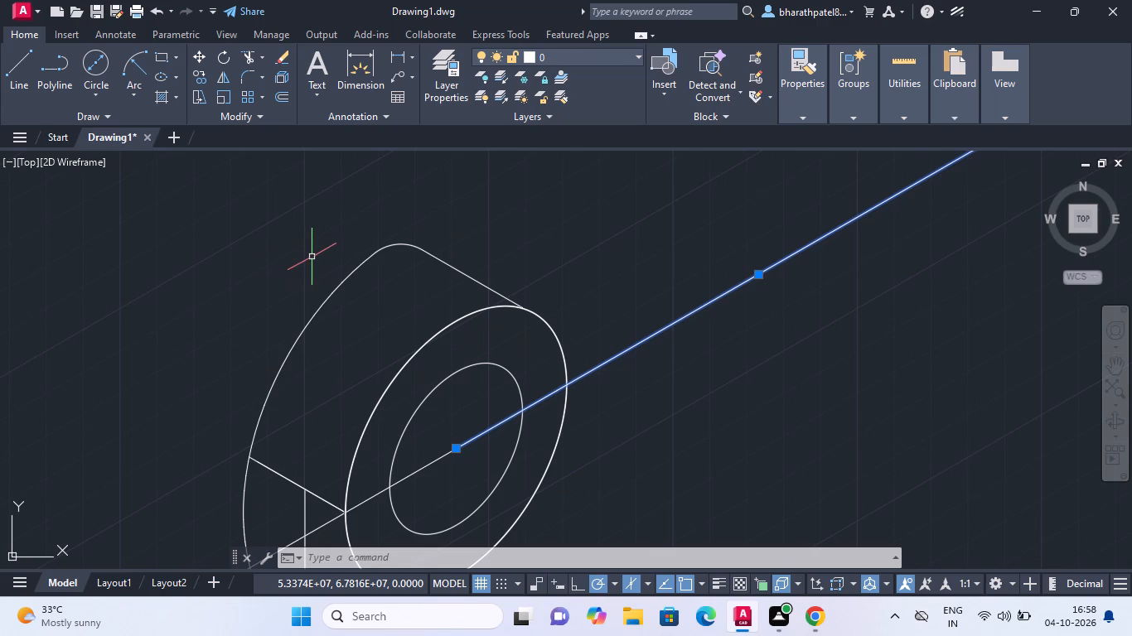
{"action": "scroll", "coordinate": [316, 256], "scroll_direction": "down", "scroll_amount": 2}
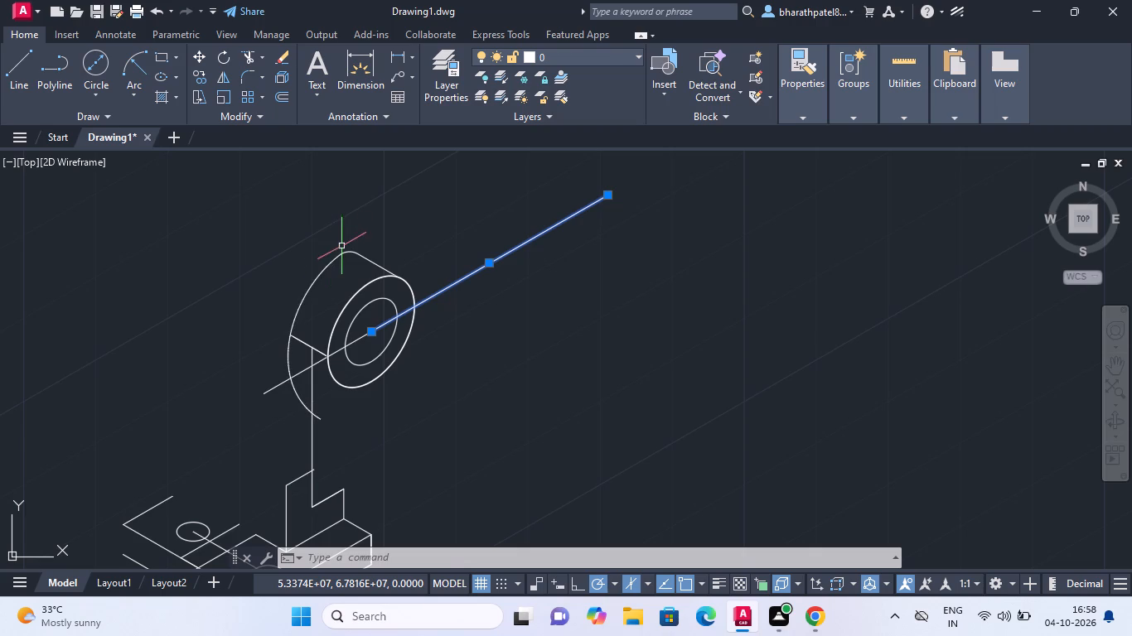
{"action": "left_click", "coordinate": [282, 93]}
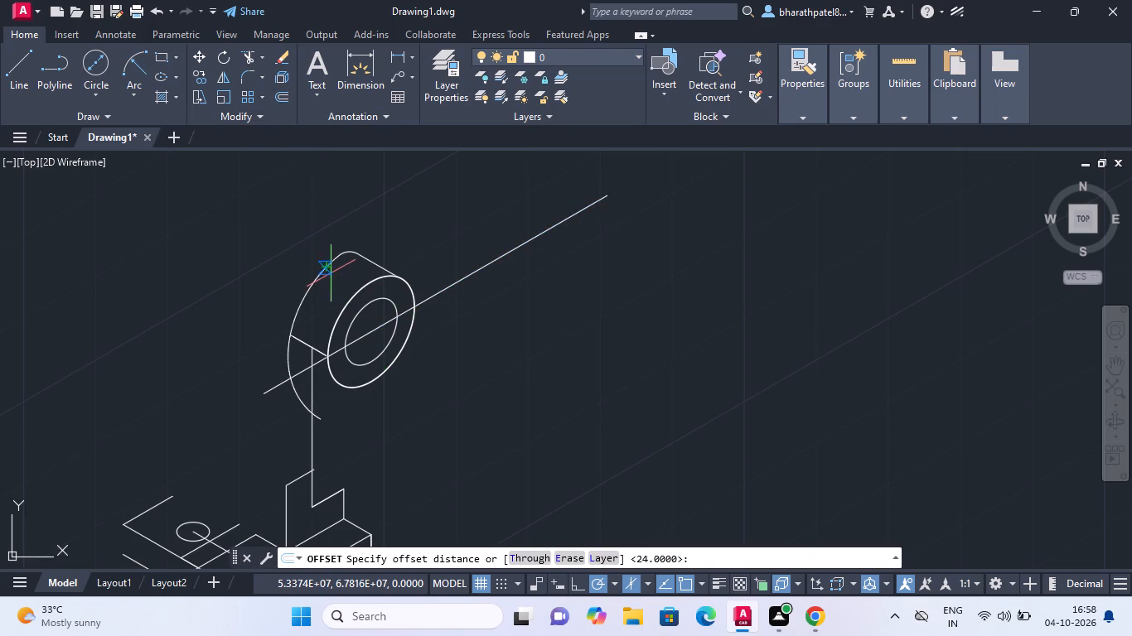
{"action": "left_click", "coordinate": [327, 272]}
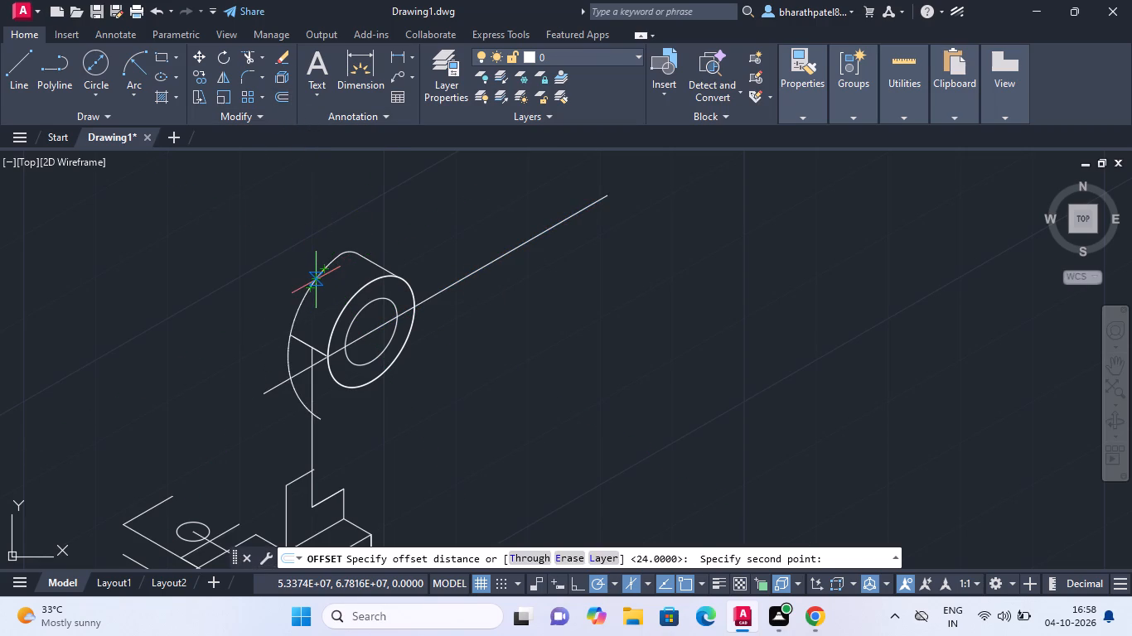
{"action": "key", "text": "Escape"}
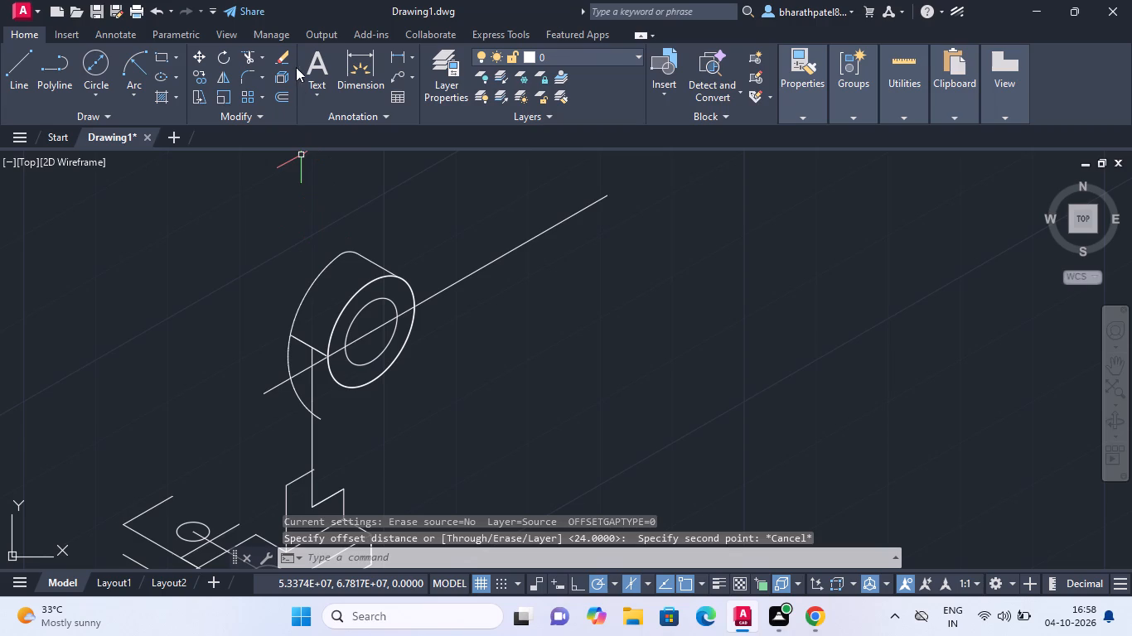
Offset the ring's upper connecting line inward, using the distance picked from the large offset curve to that line.
{"action": "left_click", "coordinate": [280, 89]}
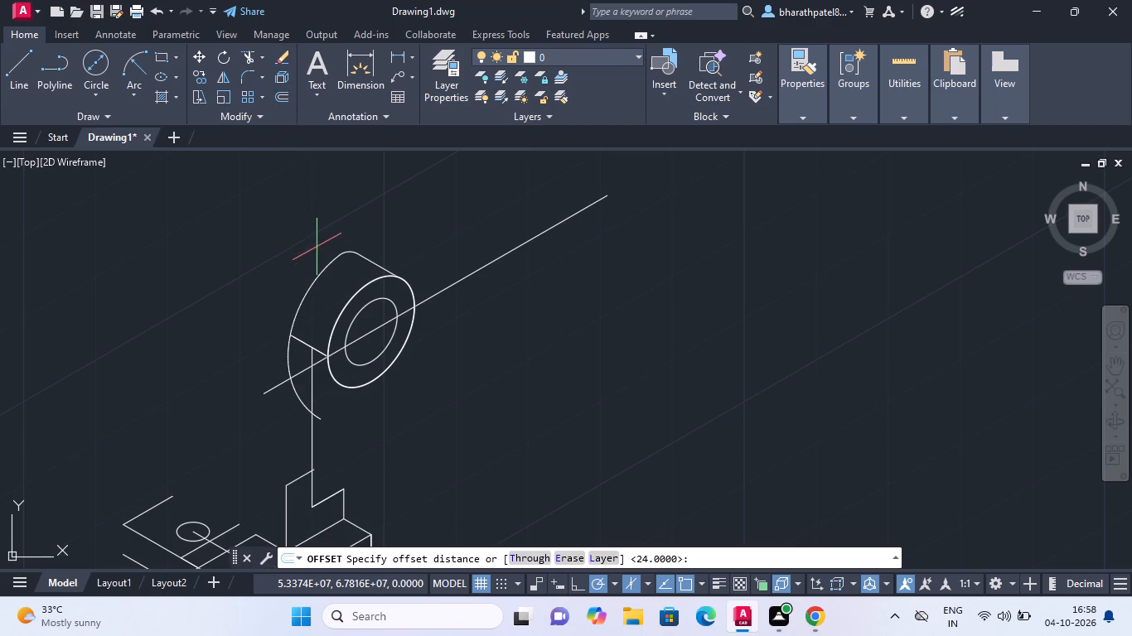
{"action": "left_click", "coordinate": [325, 276]}
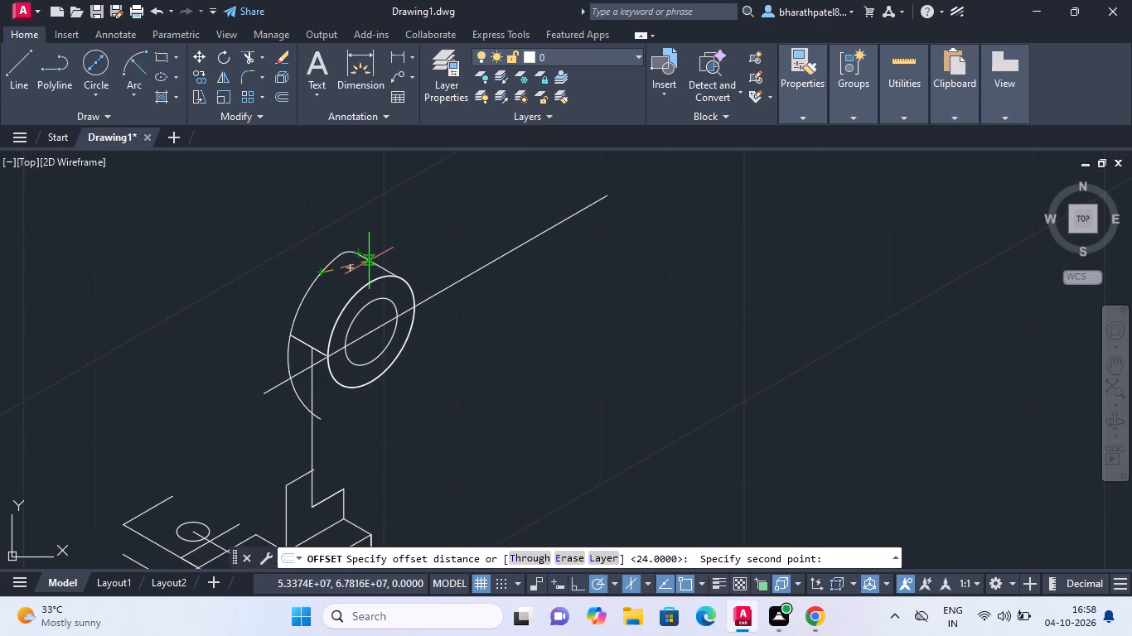
{"action": "left_click", "coordinate": [369, 262]}
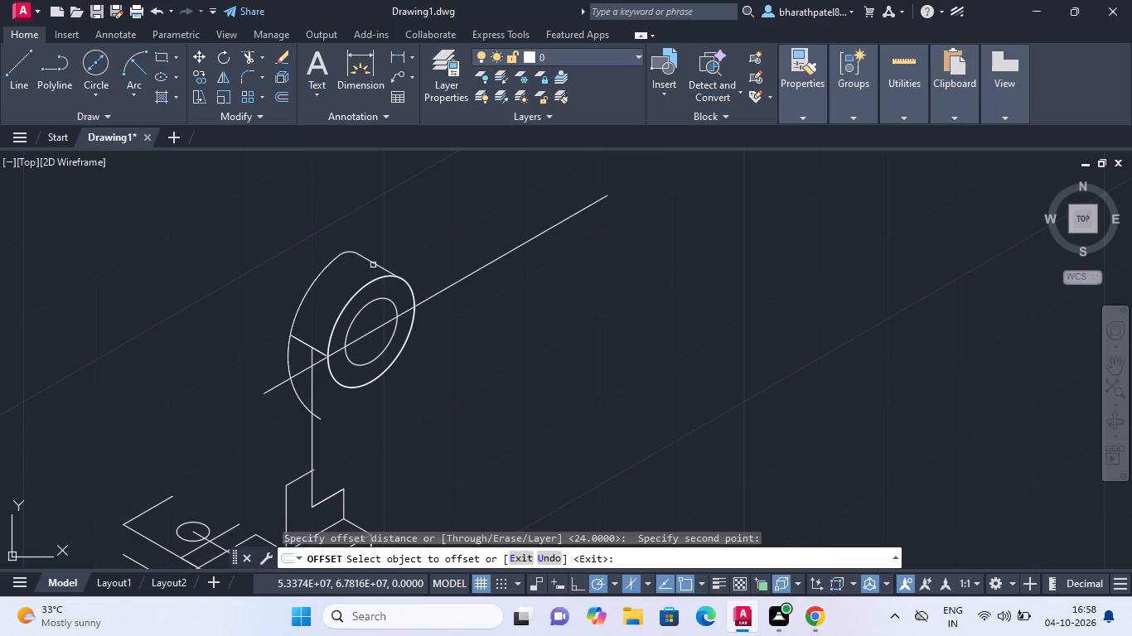
{"action": "left_click", "coordinate": [373, 264]}
{"action": "left_click", "coordinate": [329, 267]}
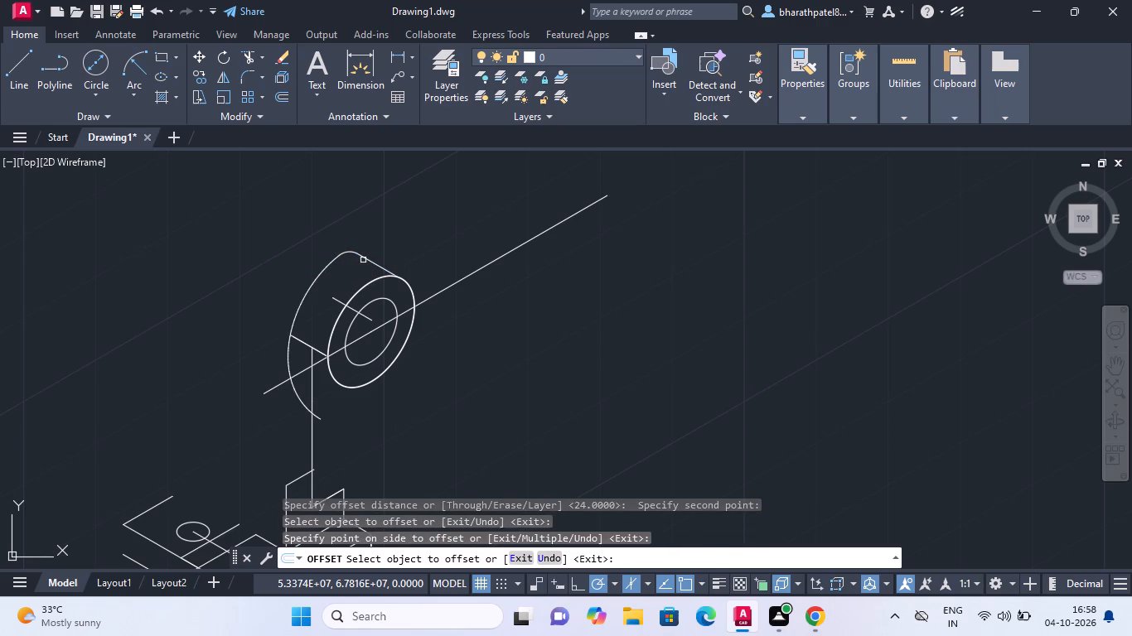
{"action": "key", "text": "Escape"}
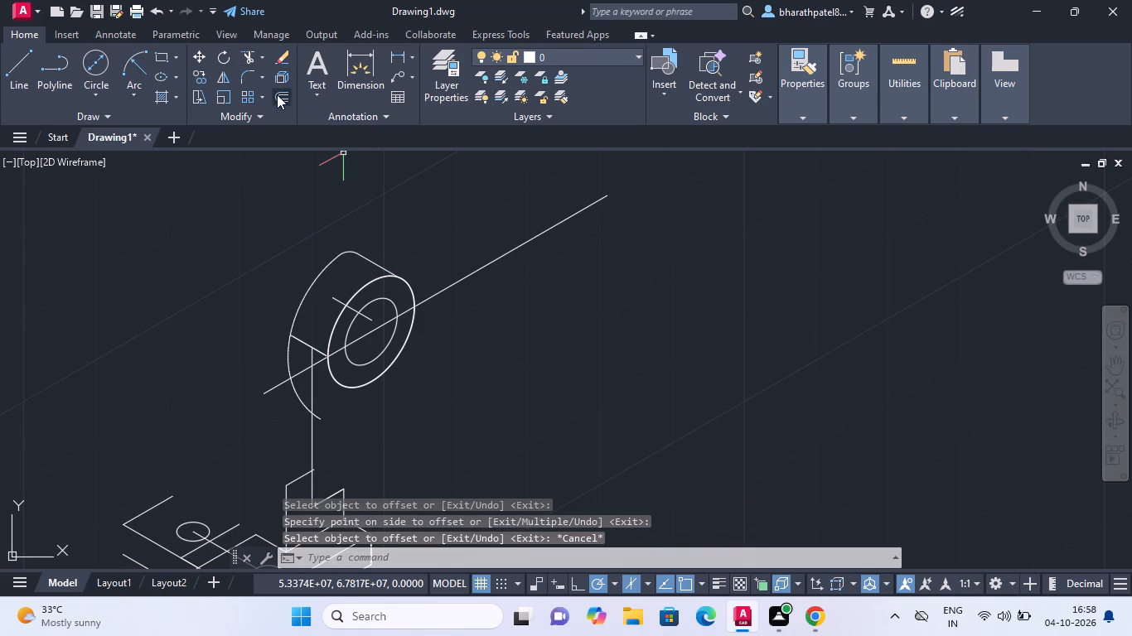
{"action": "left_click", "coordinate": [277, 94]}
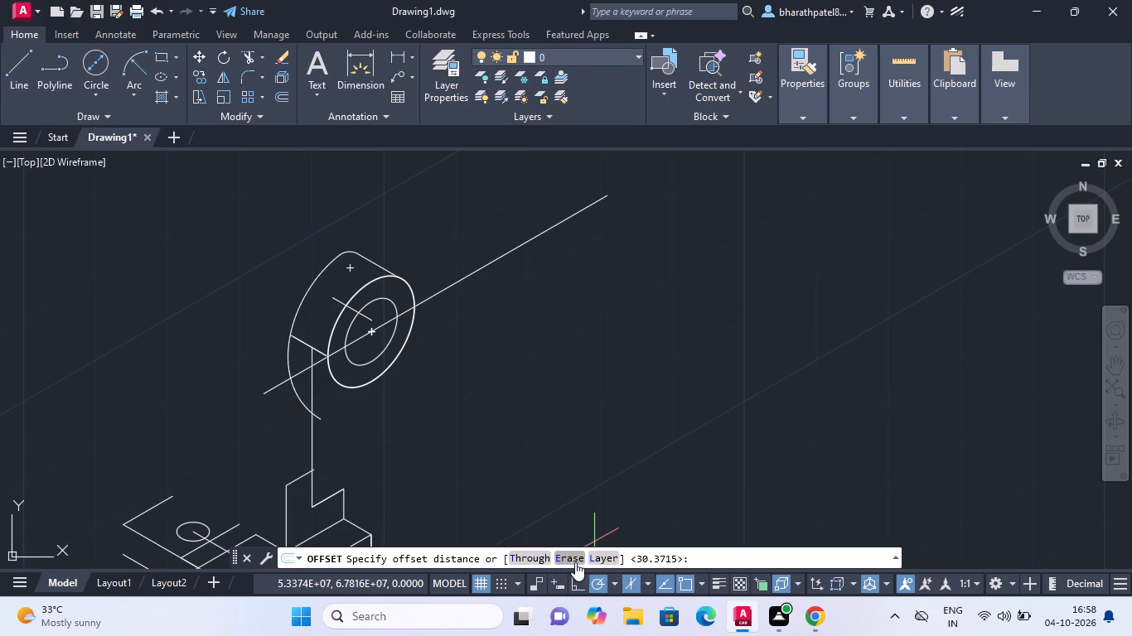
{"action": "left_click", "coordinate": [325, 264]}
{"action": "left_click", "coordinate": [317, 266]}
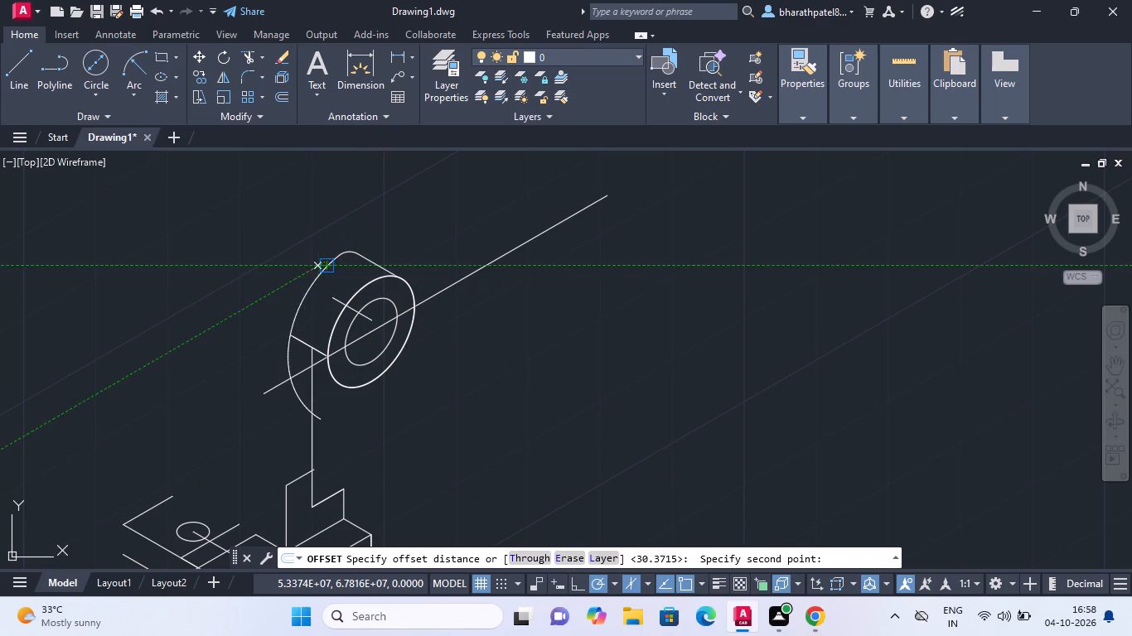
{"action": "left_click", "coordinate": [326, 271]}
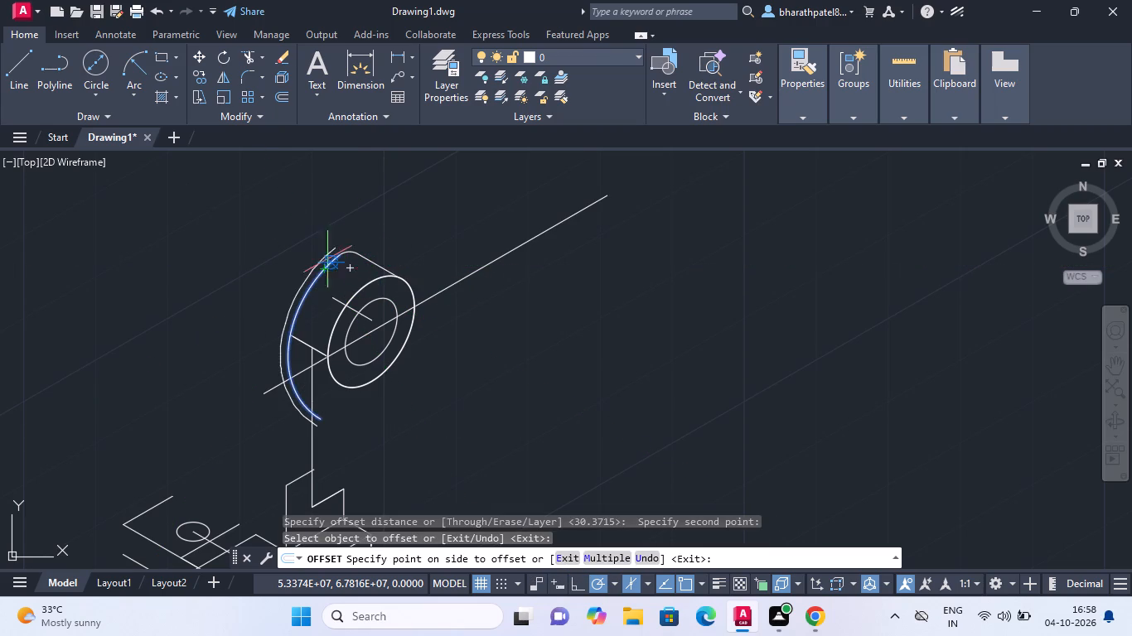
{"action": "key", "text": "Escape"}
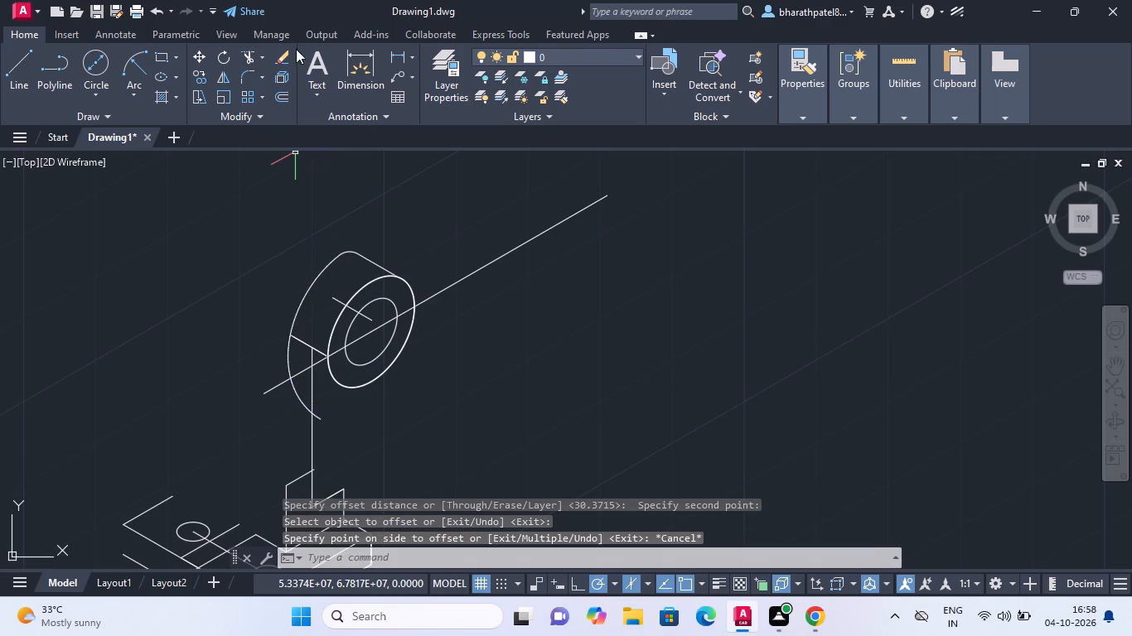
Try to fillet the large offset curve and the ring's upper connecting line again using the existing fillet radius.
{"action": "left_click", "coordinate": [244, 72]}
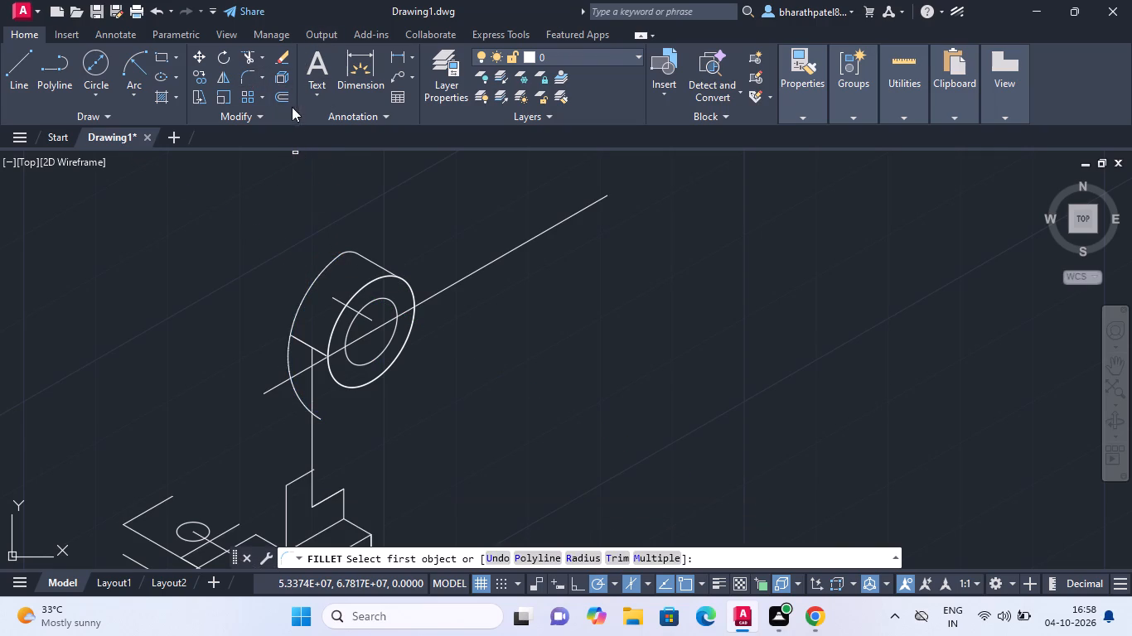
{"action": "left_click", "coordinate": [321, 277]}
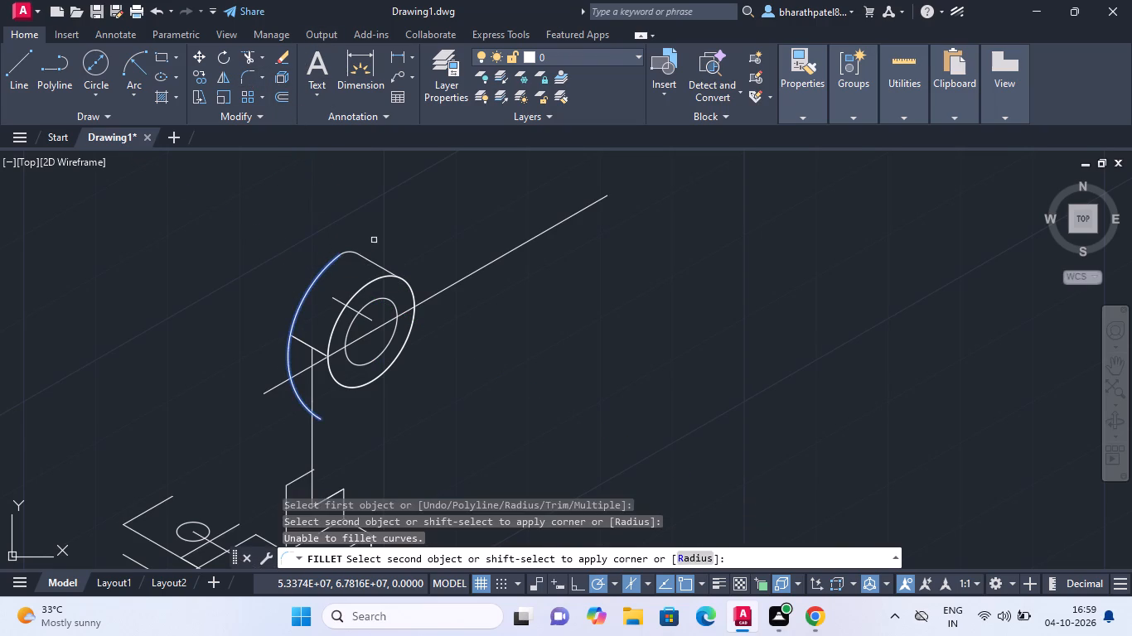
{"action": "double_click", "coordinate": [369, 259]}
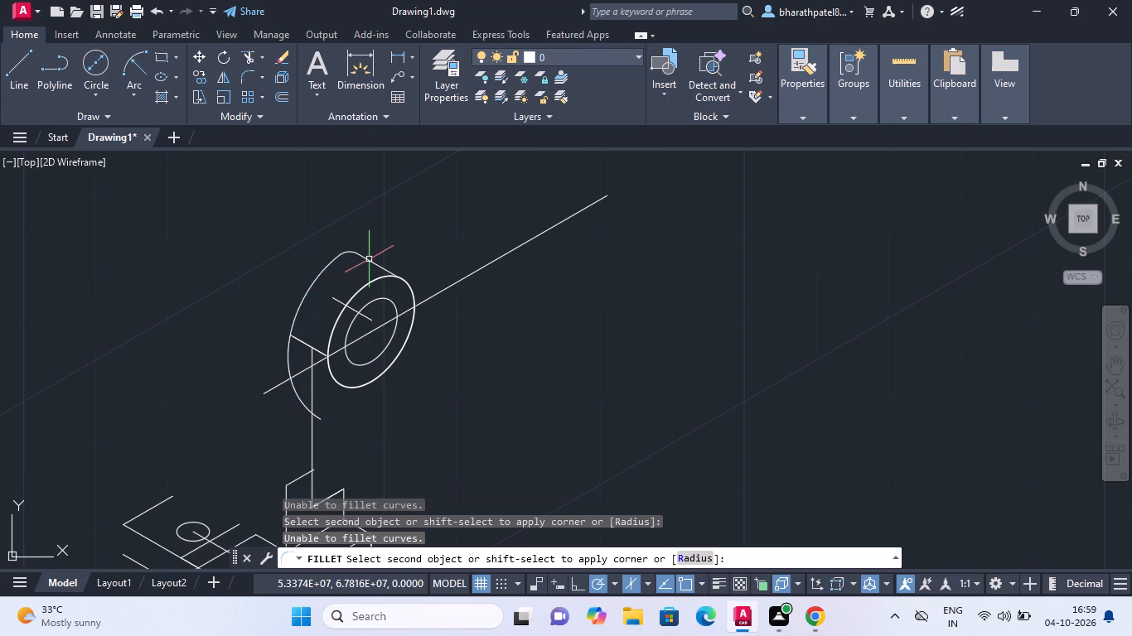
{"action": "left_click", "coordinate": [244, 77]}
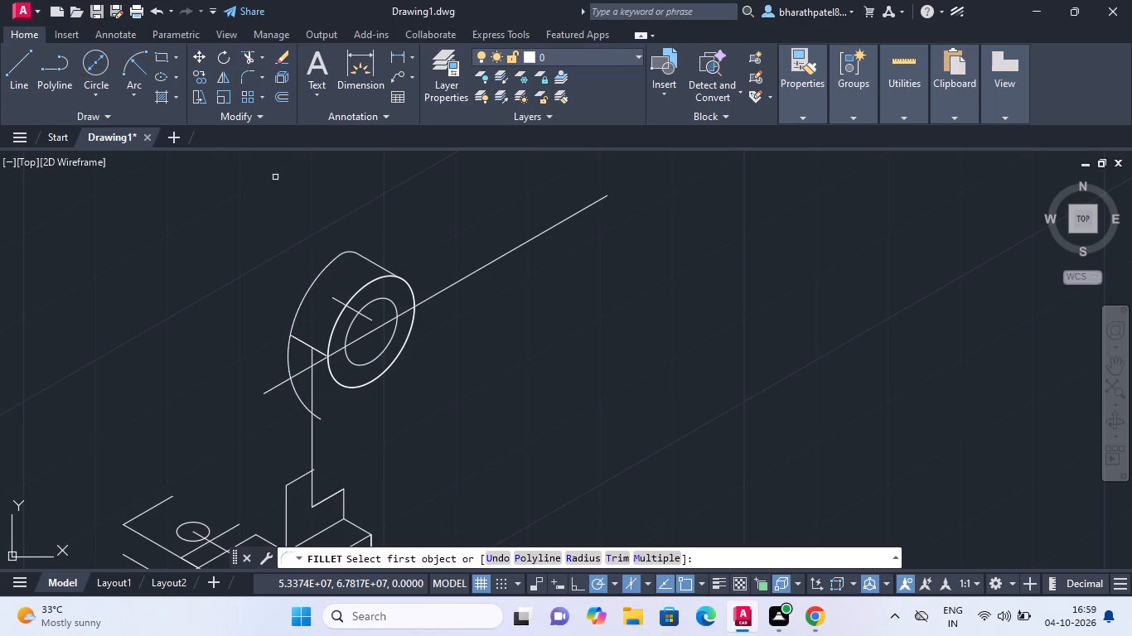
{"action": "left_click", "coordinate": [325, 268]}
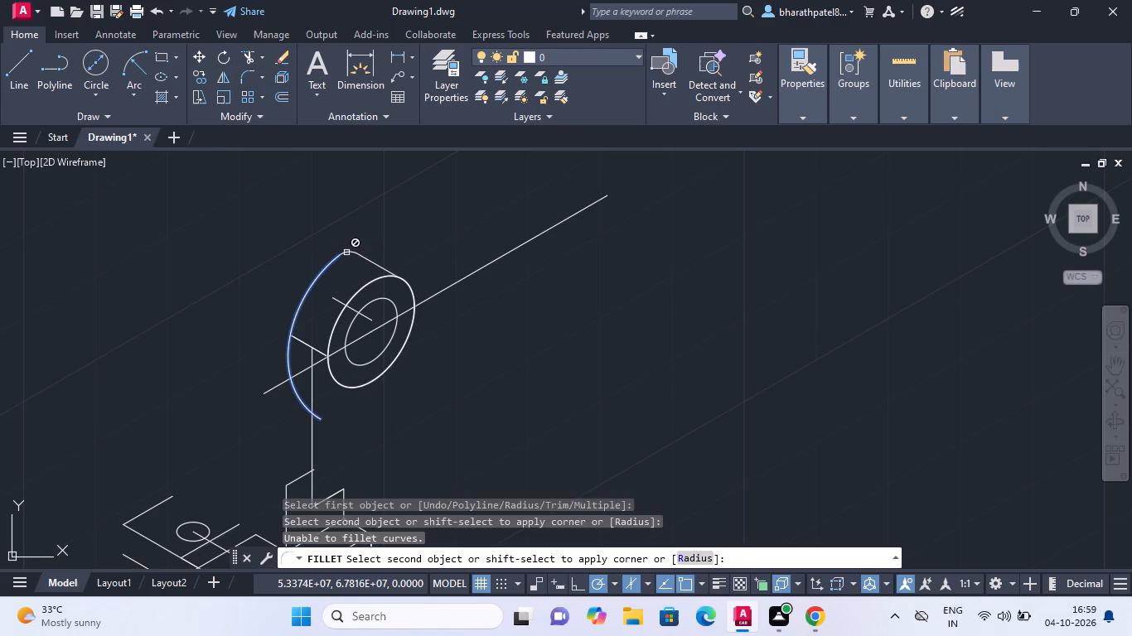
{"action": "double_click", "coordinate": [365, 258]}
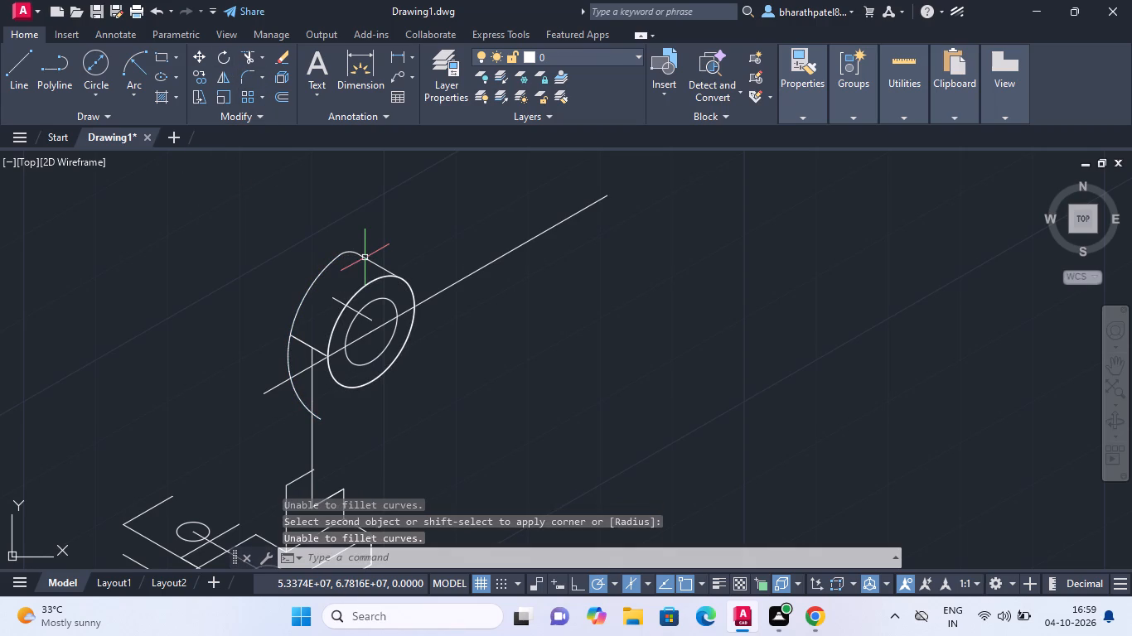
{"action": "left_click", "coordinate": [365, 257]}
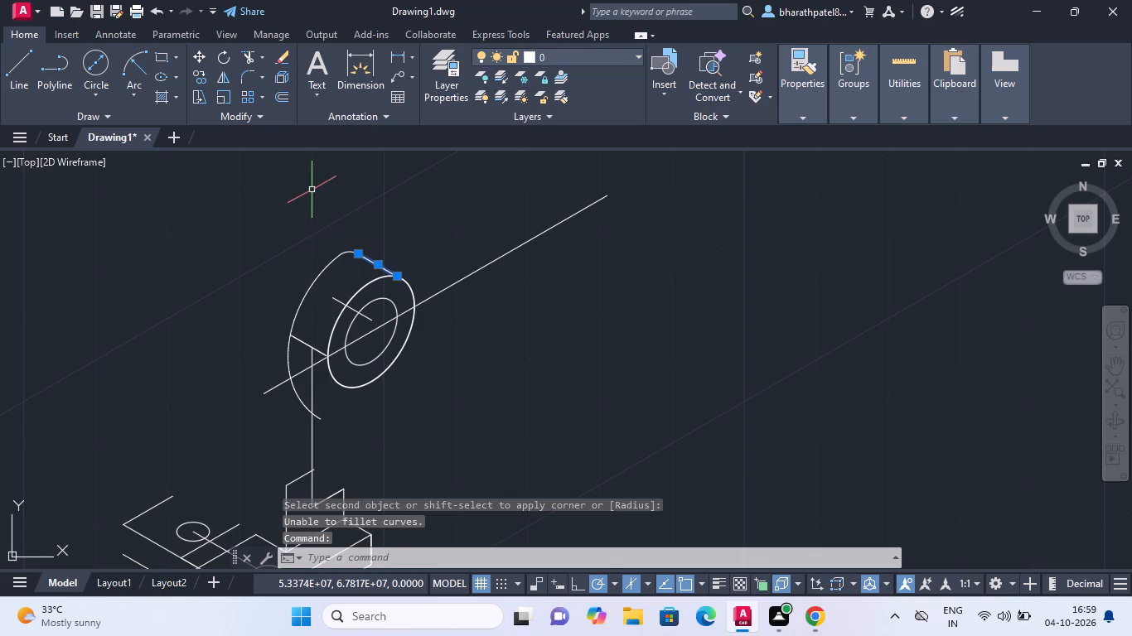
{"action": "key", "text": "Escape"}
Fillet the large offset curve and the ring's upper connecting line, picking the radius as the distance between a point on each.
{"action": "left_click", "coordinate": [249, 78]}
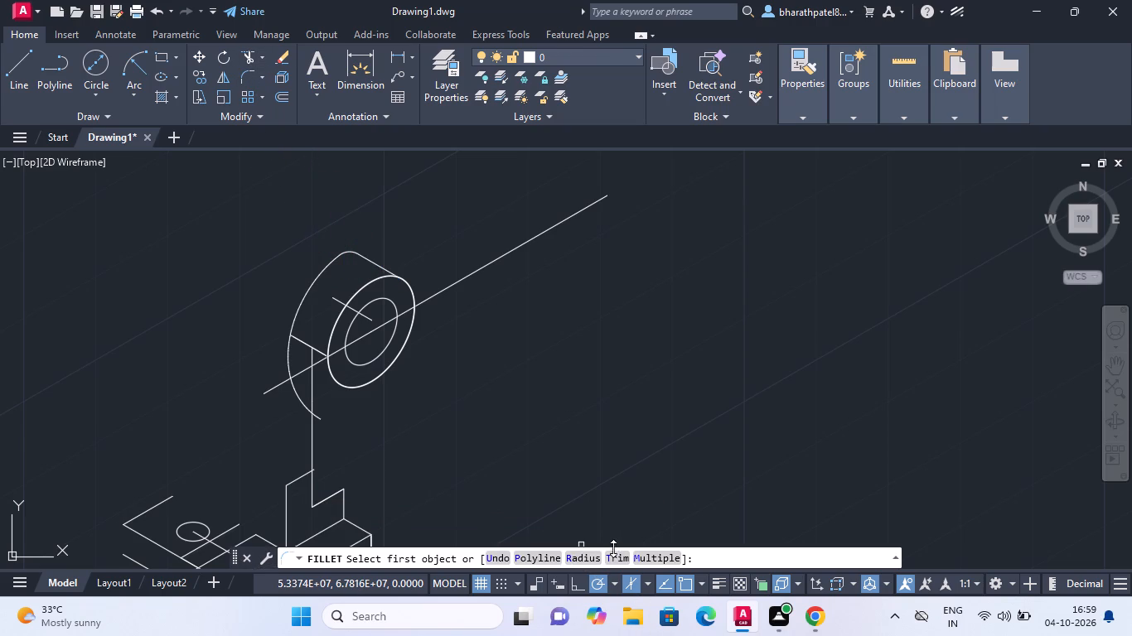
{"action": "double_click", "coordinate": [577, 559]}
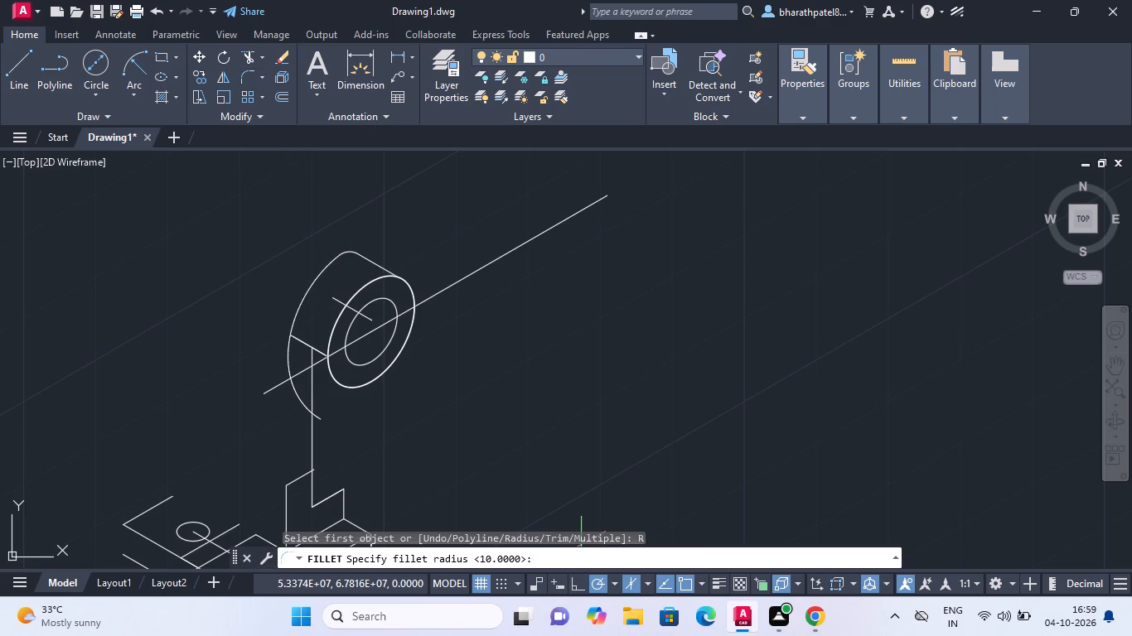
{"action": "left_click", "coordinate": [330, 274]}
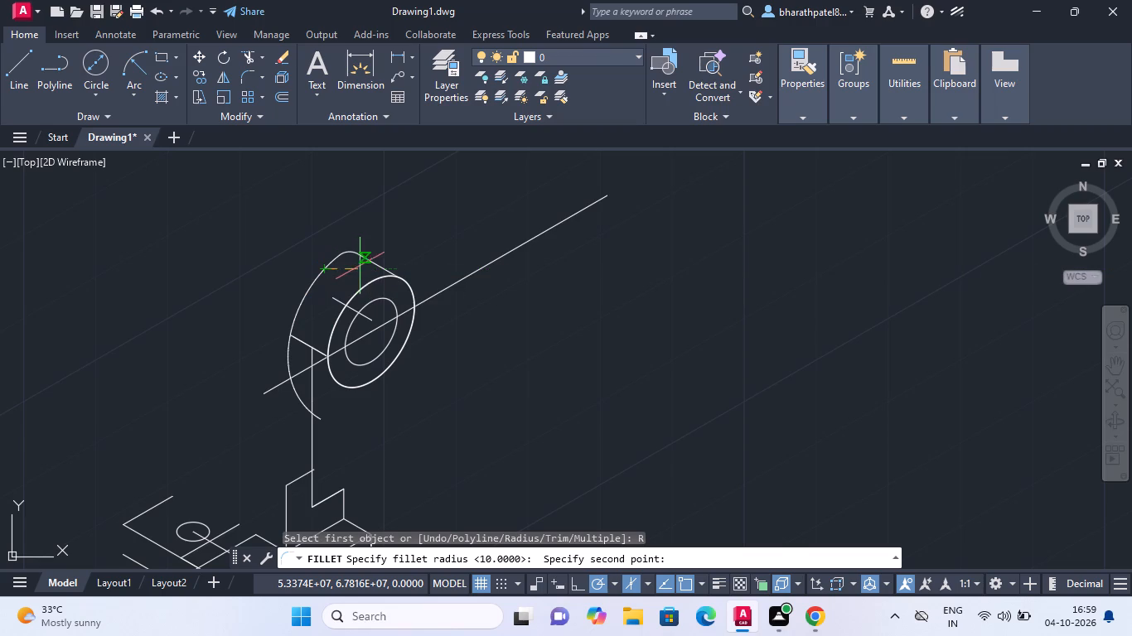
{"action": "scroll", "coordinate": [371, 261], "scroll_direction": "up", "scroll_amount": 3}
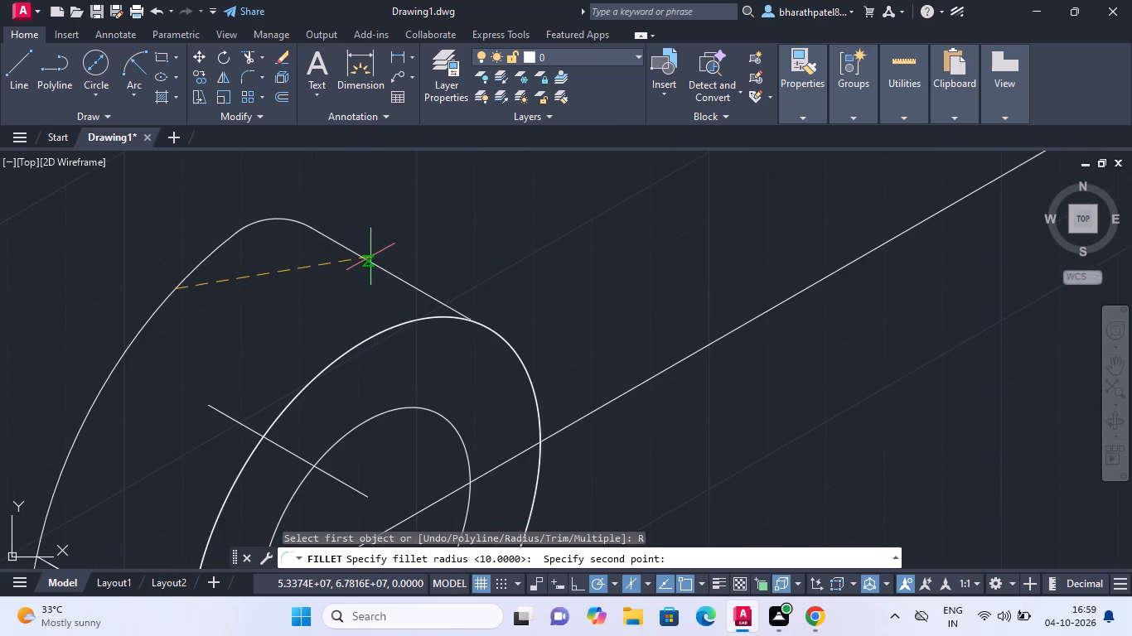
{"action": "left_click", "coordinate": [370, 258]}
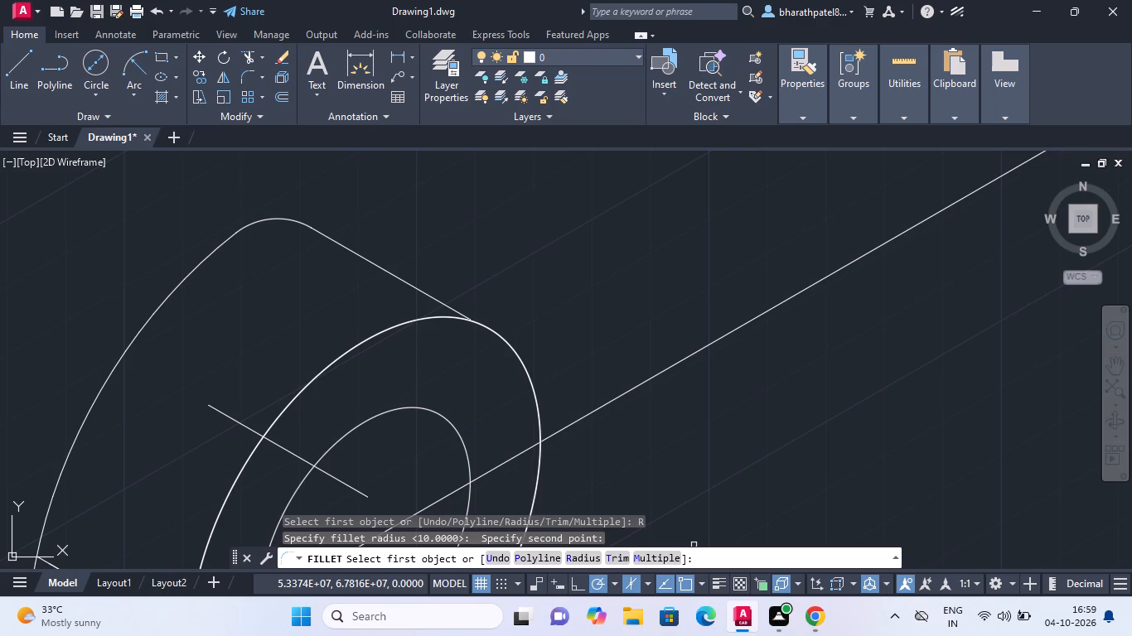
{"action": "type", "text": "20"}
{"action": "key", "text": "Return"}
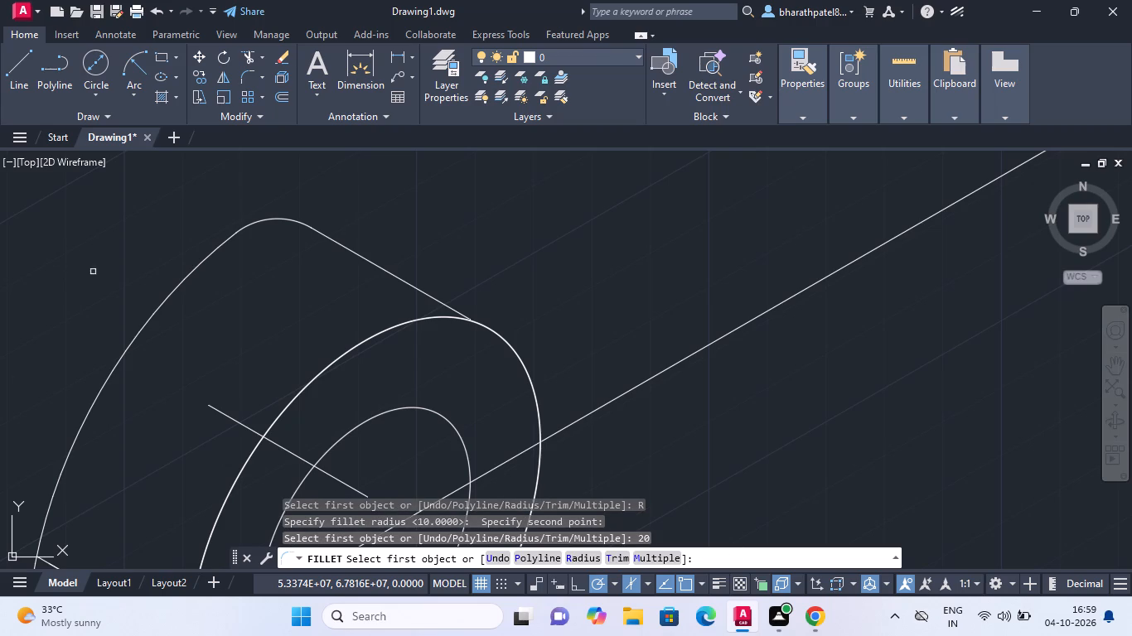
{"action": "left_click", "coordinate": [167, 298]}
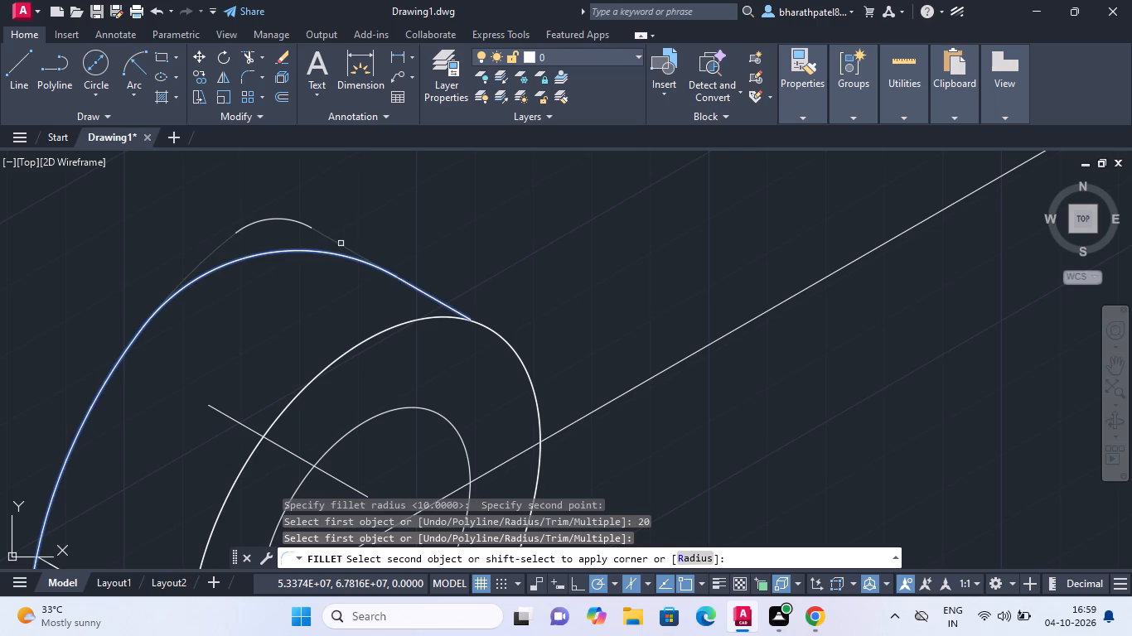
{"action": "left_click", "coordinate": [344, 250]}
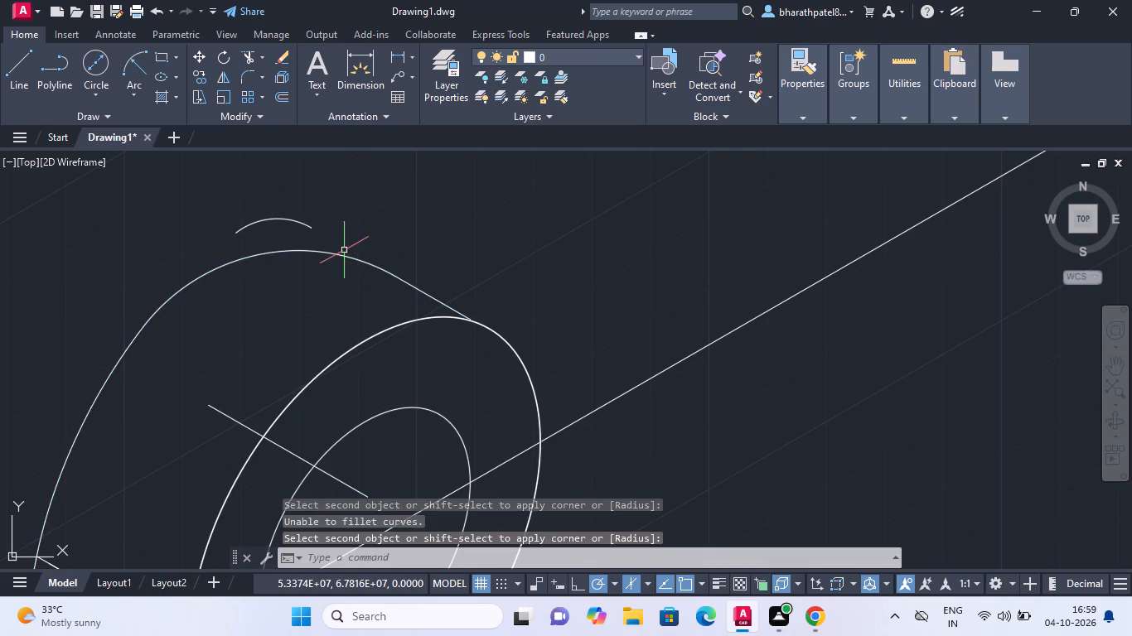
Delete the leftover radius 10 fillet arc above the new rounded corner.
{"action": "scroll", "coordinate": [361, 243], "scroll_direction": "down", "scroll_amount": 4}
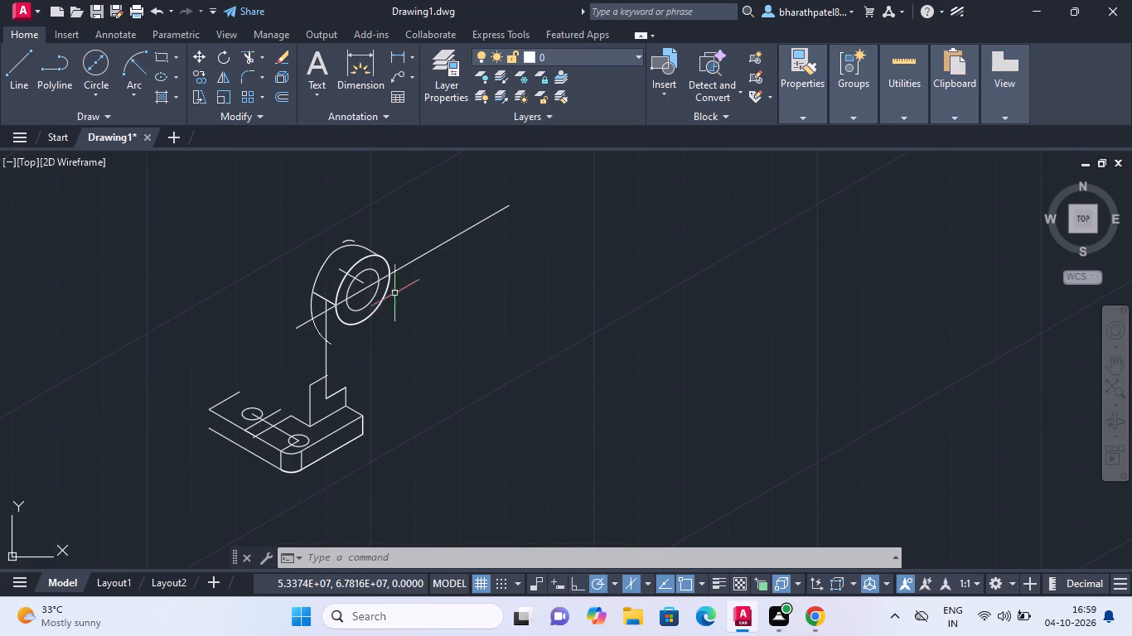
{"action": "scroll", "coordinate": [345, 234], "scroll_direction": "up", "scroll_amount": 3}
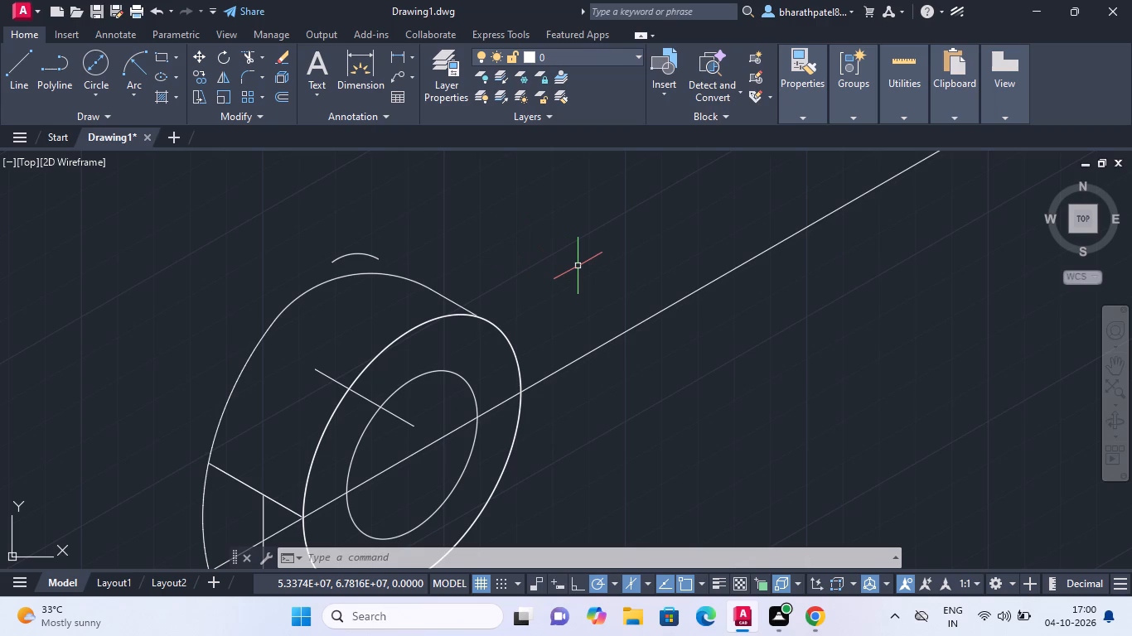
{"action": "left_click", "coordinate": [363, 253]}
{"action": "key", "text": "Delete"}
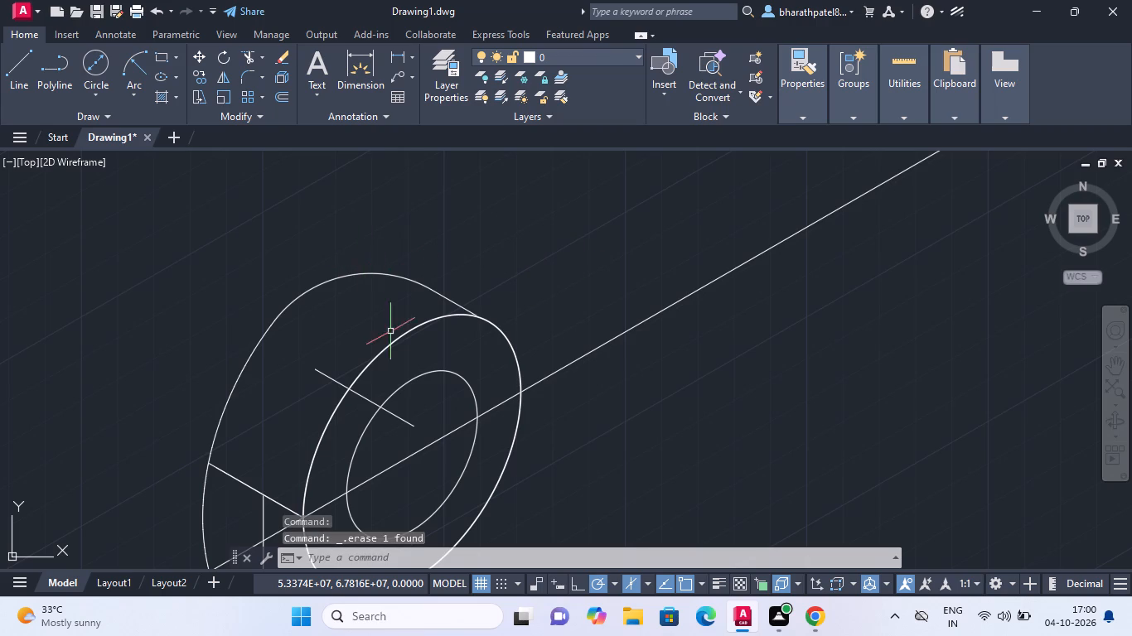
Trim away all pieces of the large offset curve below the ring's lower connecting line.
{"action": "scroll", "coordinate": [392, 334], "scroll_direction": "down", "scroll_amount": 3}
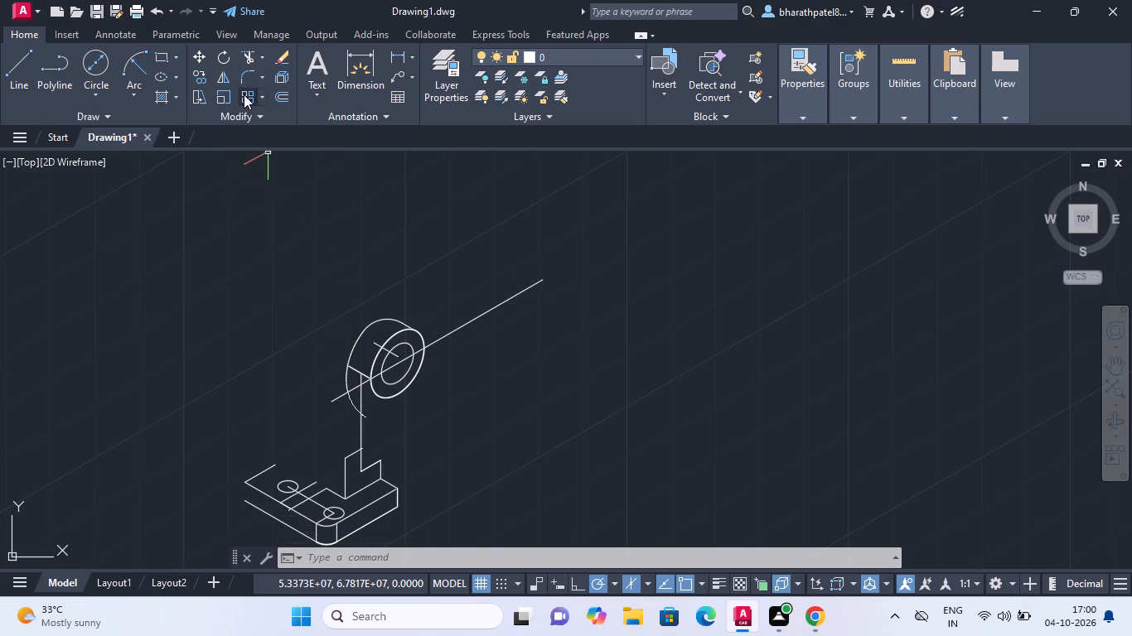
{"action": "left_click", "coordinate": [249, 52]}
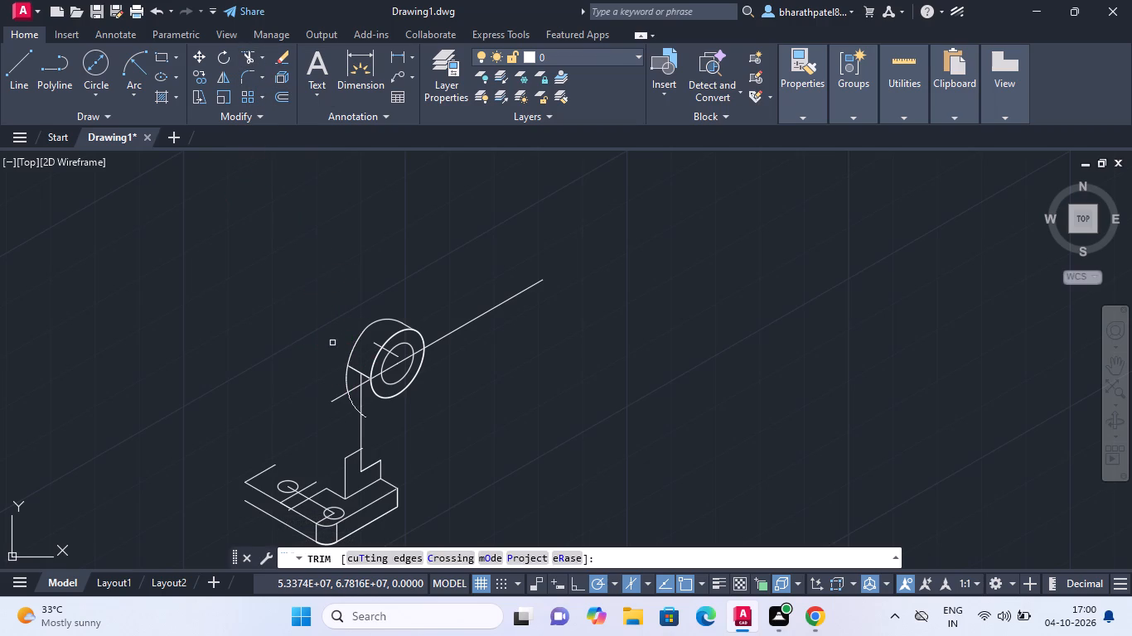
{"action": "left_click", "coordinate": [346, 386]}
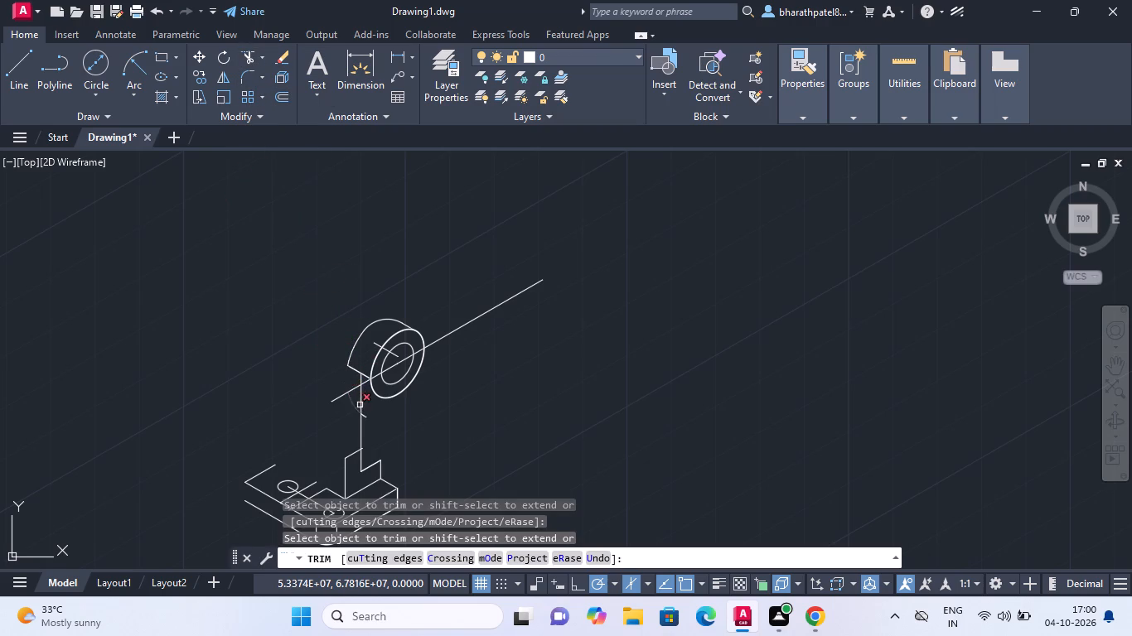
{"action": "left_click", "coordinate": [354, 405]}
{"action": "scroll", "coordinate": [364, 413], "scroll_direction": "up", "scroll_amount": 4}
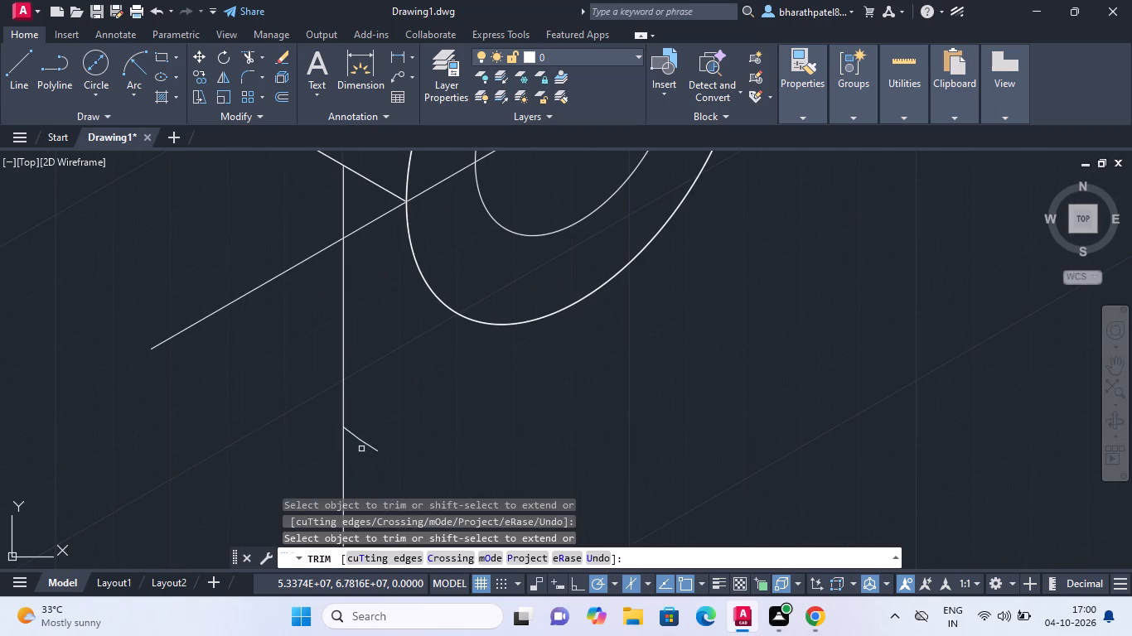
{"action": "left_click", "coordinate": [362, 441]}
{"action": "scroll", "coordinate": [362, 431], "scroll_direction": "down", "scroll_amount": 5}
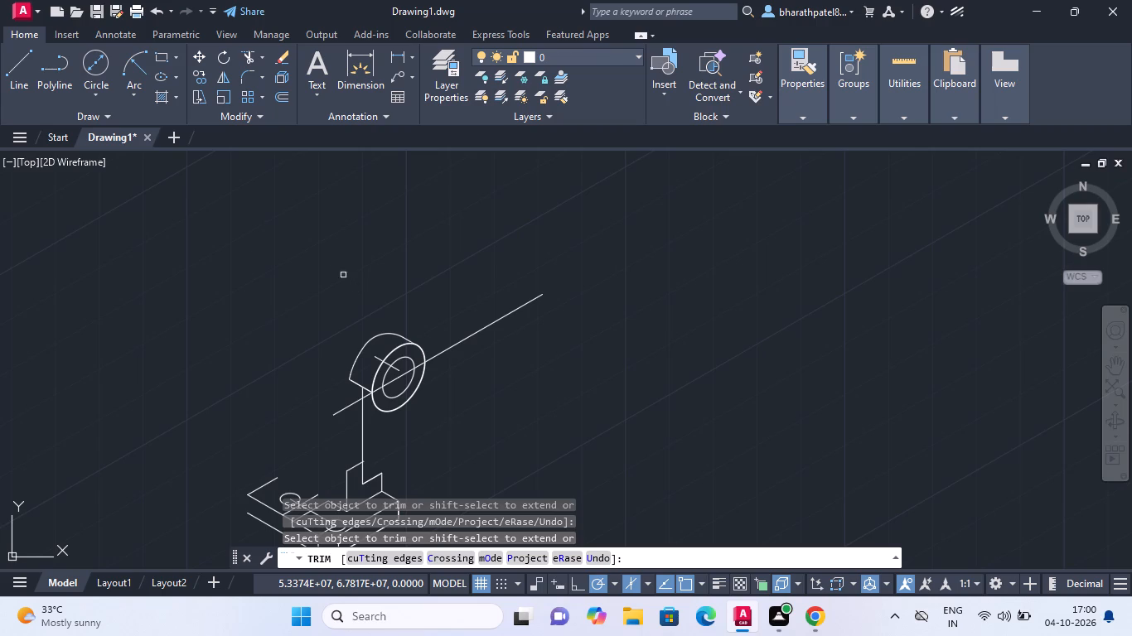
Start a line from the corner where the large offset curve meets the ring's lower connecting line.
{"action": "left_click", "coordinate": [11, 89]}
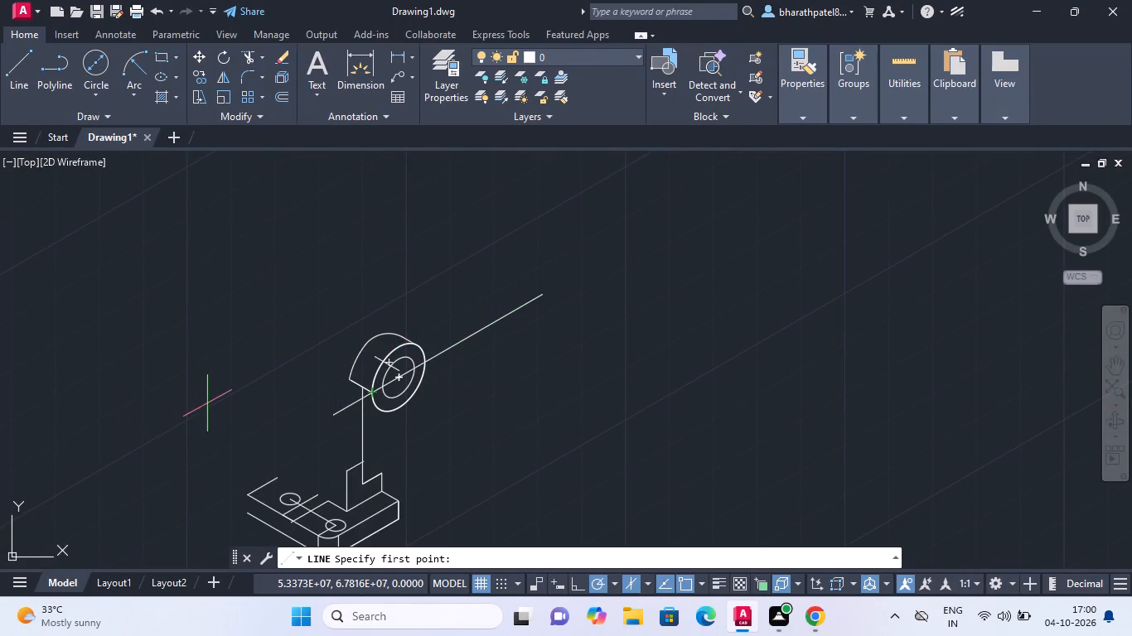
{"action": "scroll", "coordinate": [213, 402], "scroll_direction": "up", "scroll_amount": 3}
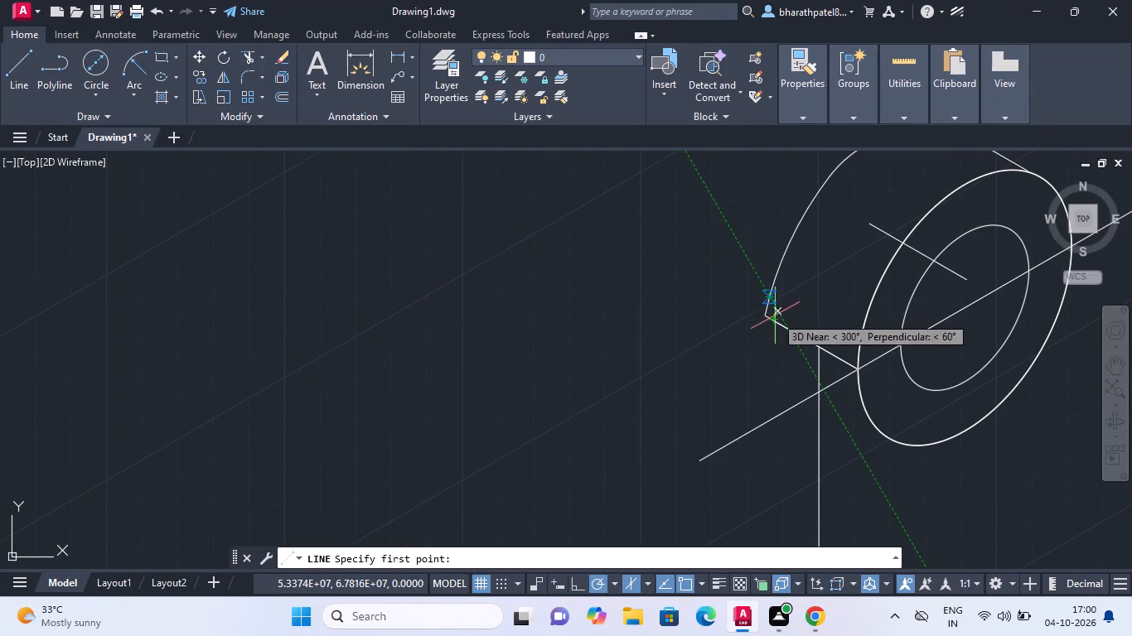
{"action": "scroll", "coordinate": [764, 319], "scroll_direction": "up", "scroll_amount": 4}
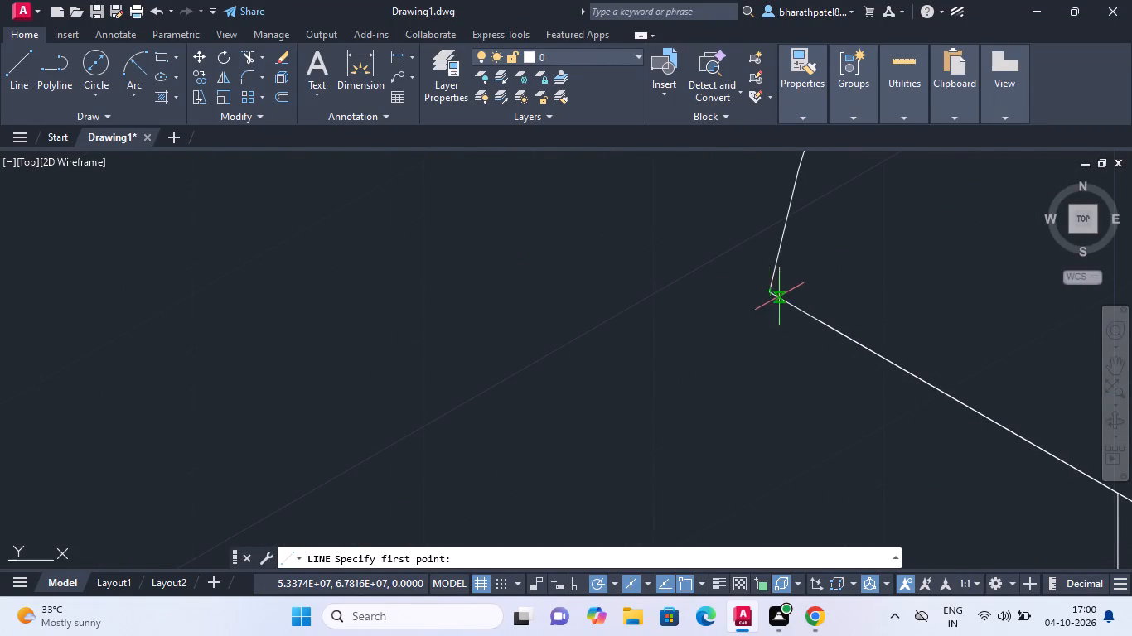
{"action": "left_click", "coordinate": [770, 295]}
{"action": "scroll", "coordinate": [769, 296], "scroll_direction": "down", "scroll_amount": 7}
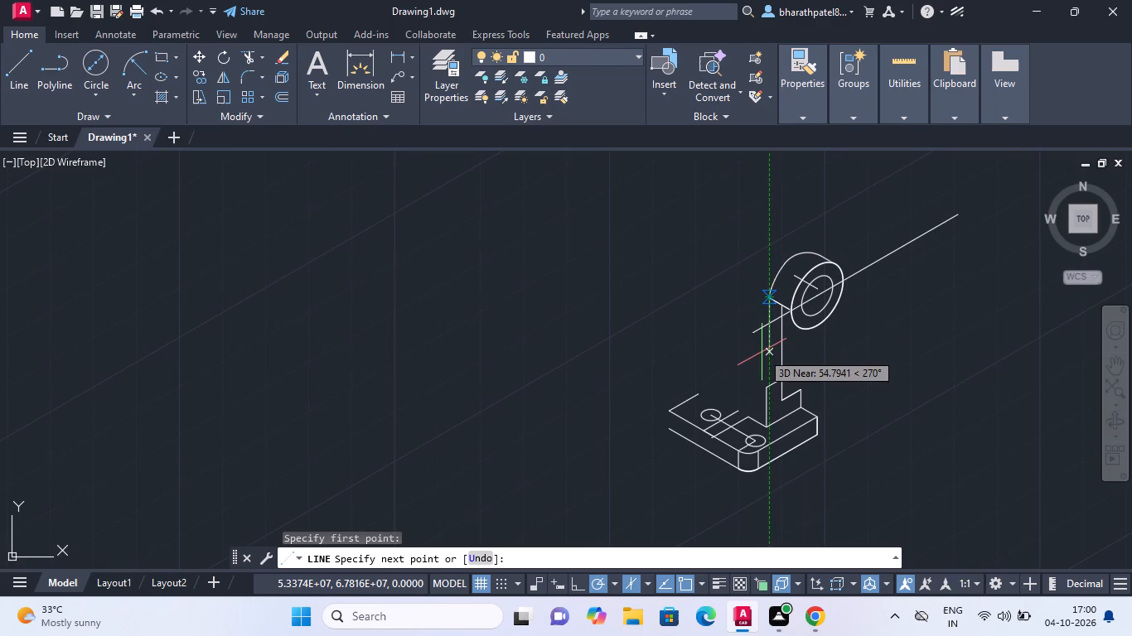
{"action": "scroll", "coordinate": [715, 301], "scroll_direction": "down", "scroll_amount": 2}
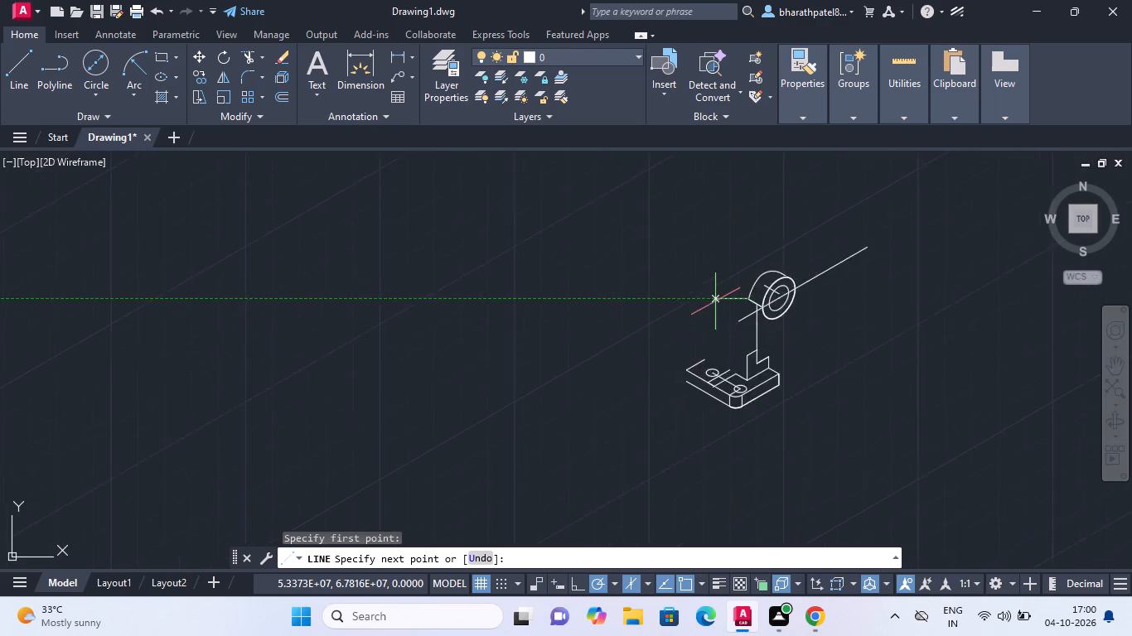
{"action": "scroll", "coordinate": [715, 301], "scroll_direction": "down", "scroll_amount": 1}
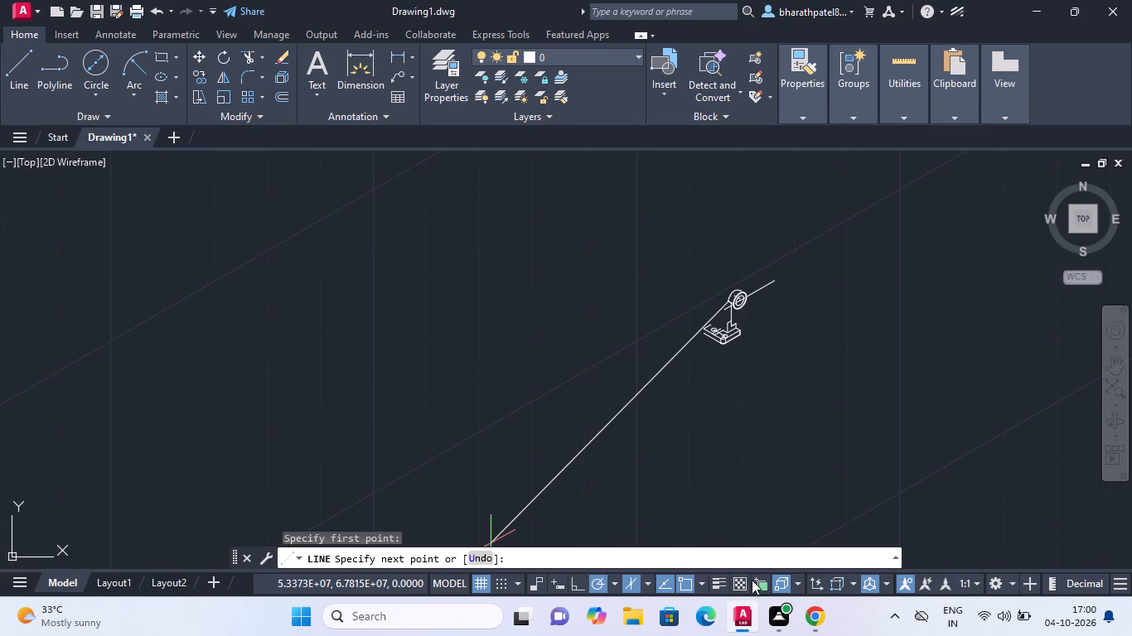
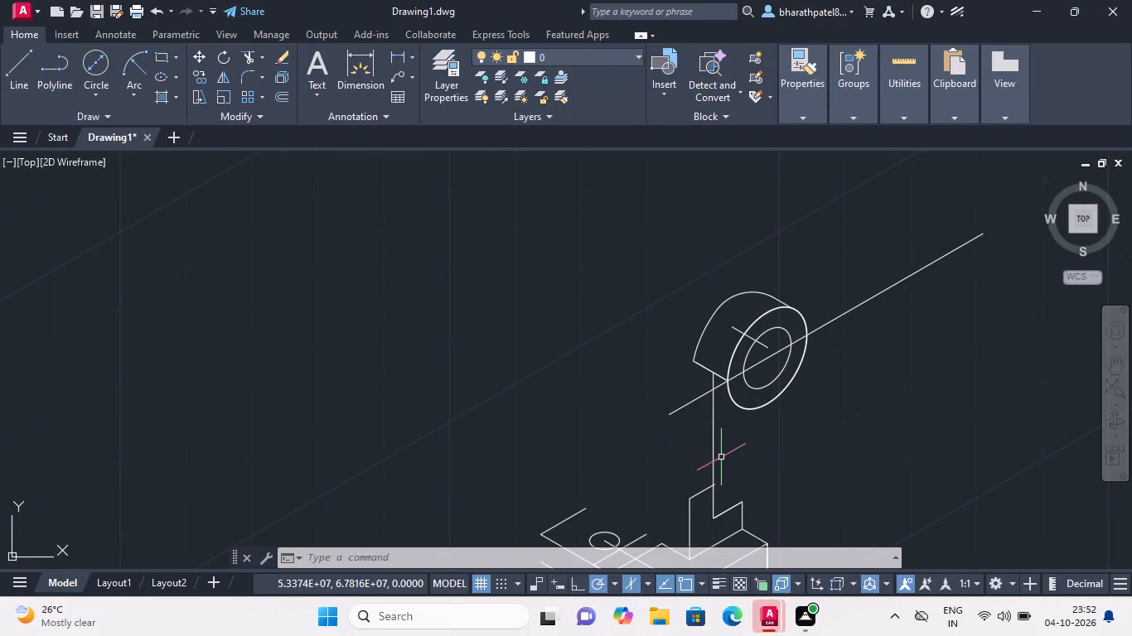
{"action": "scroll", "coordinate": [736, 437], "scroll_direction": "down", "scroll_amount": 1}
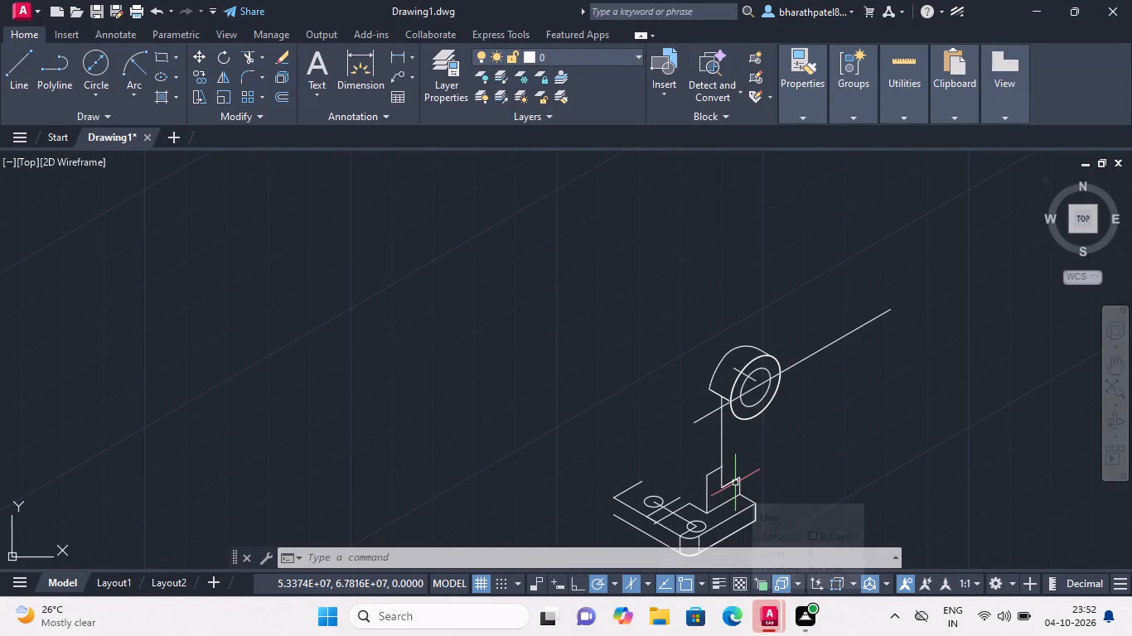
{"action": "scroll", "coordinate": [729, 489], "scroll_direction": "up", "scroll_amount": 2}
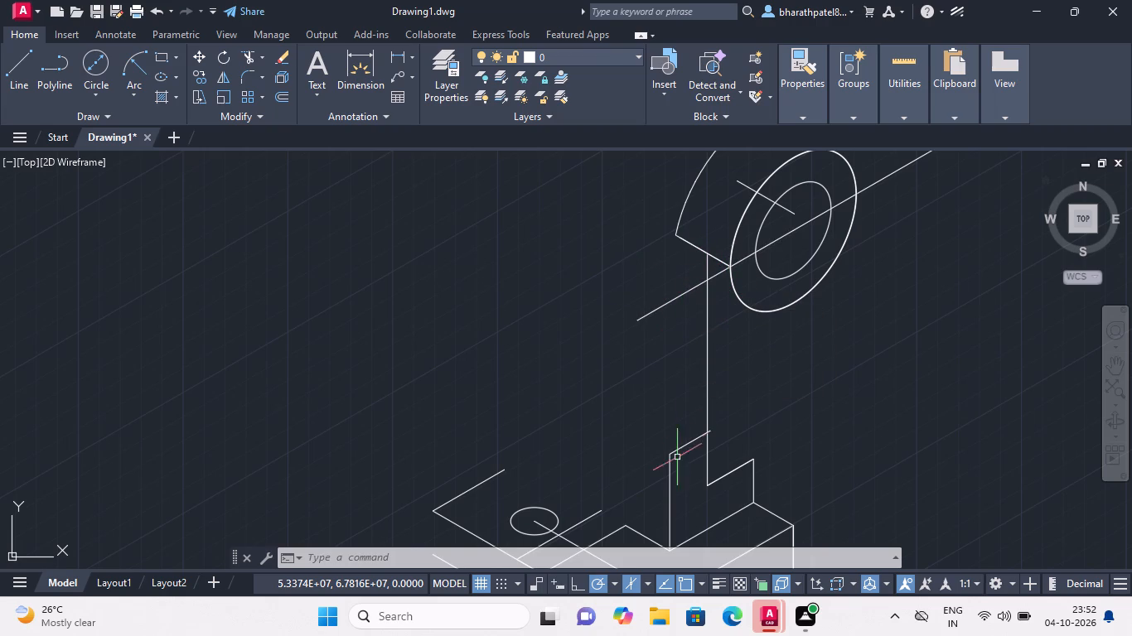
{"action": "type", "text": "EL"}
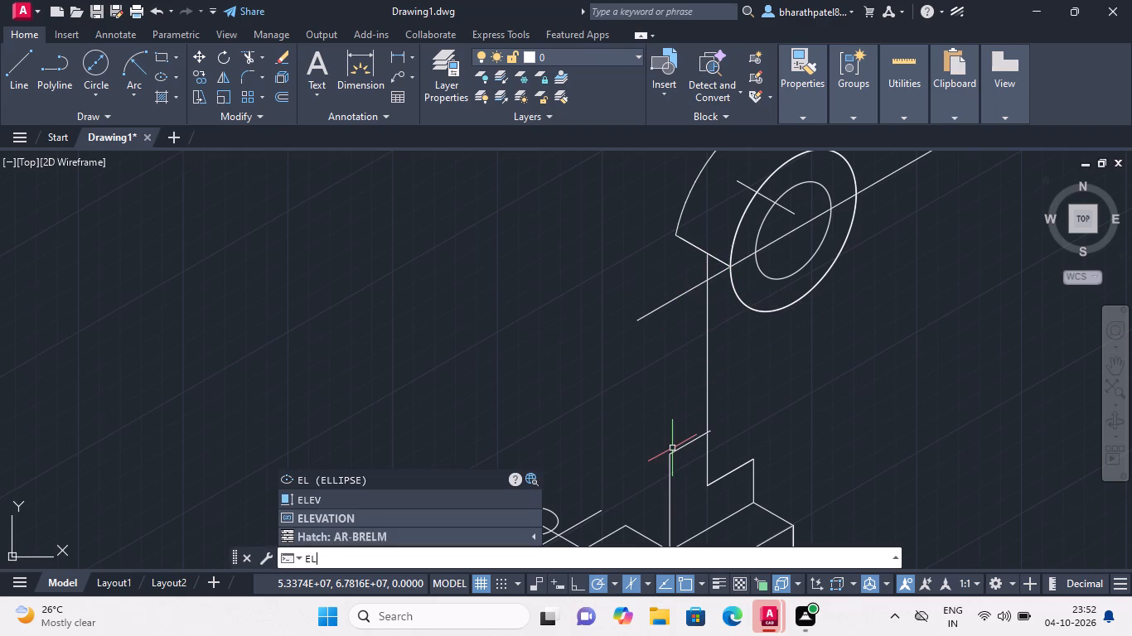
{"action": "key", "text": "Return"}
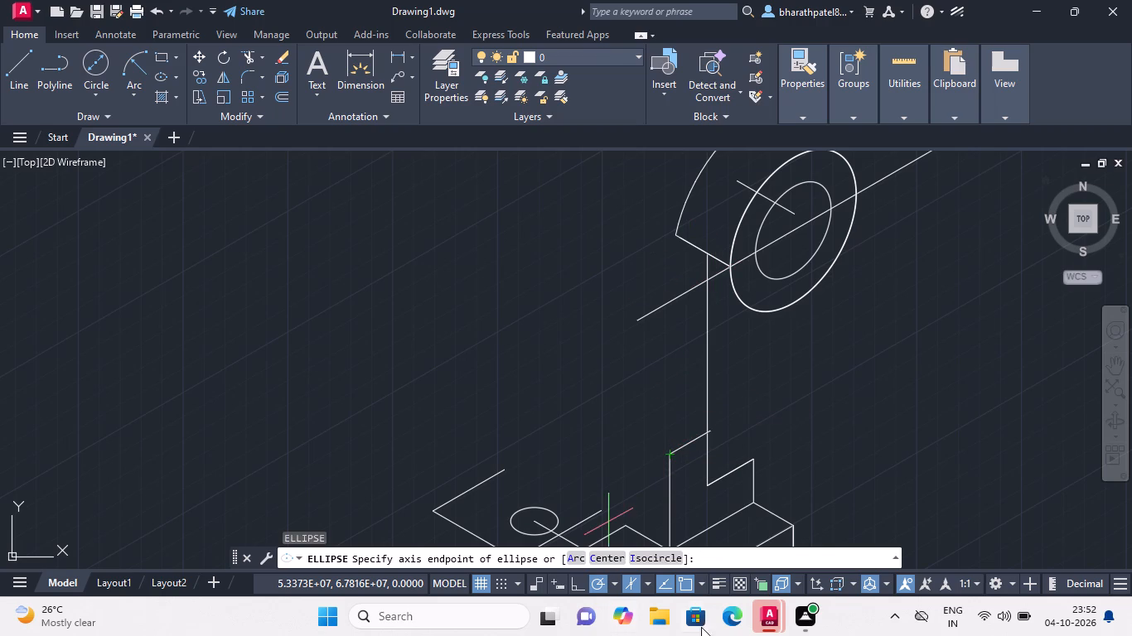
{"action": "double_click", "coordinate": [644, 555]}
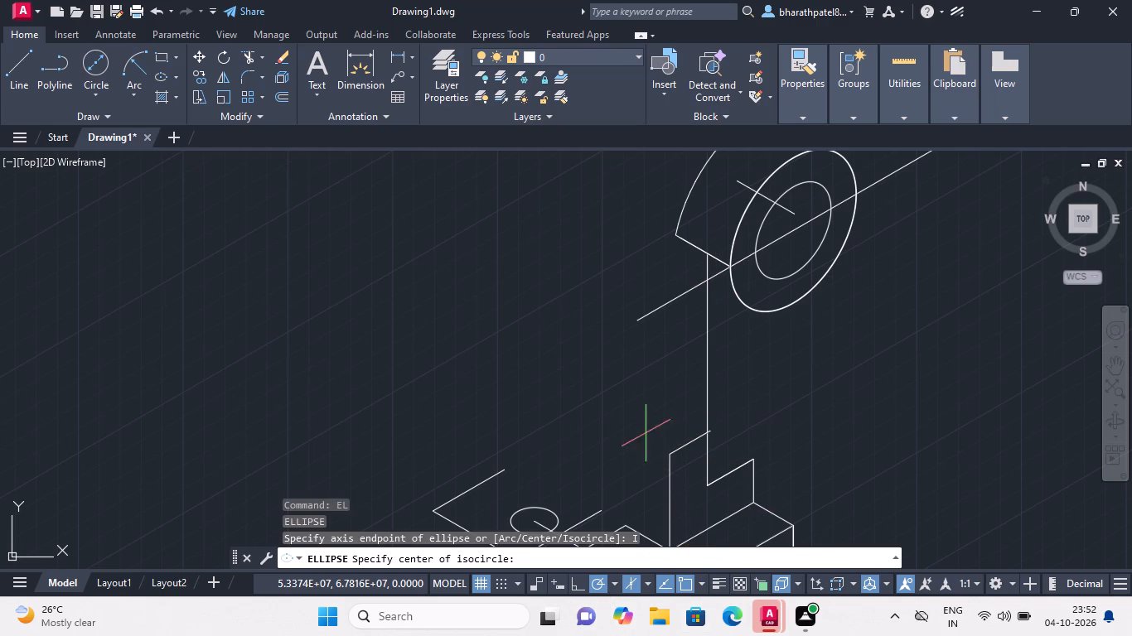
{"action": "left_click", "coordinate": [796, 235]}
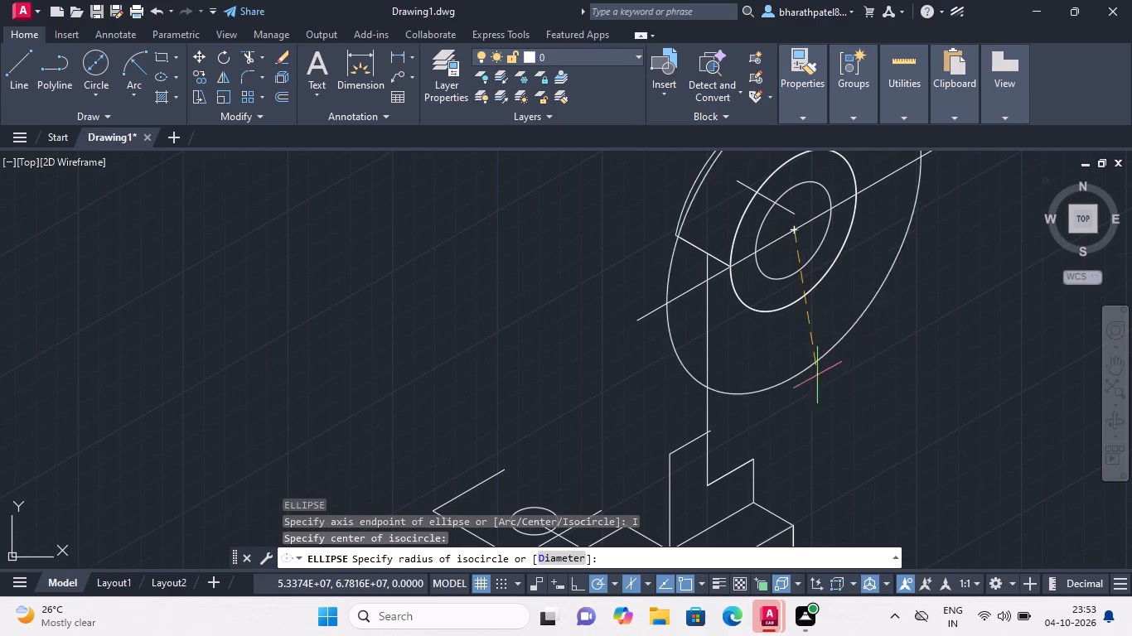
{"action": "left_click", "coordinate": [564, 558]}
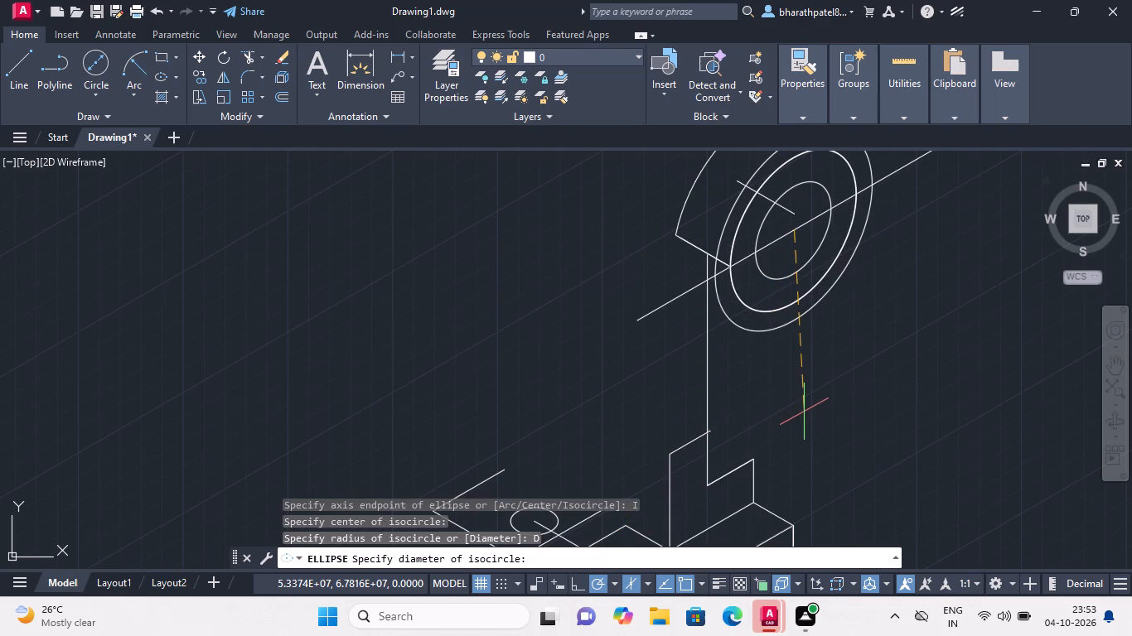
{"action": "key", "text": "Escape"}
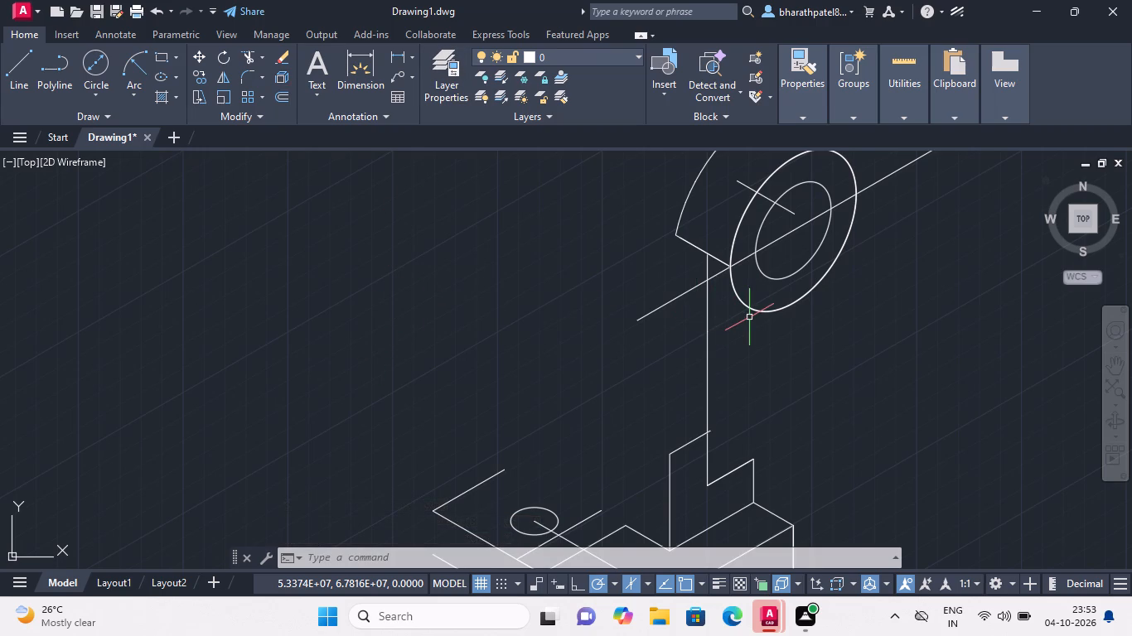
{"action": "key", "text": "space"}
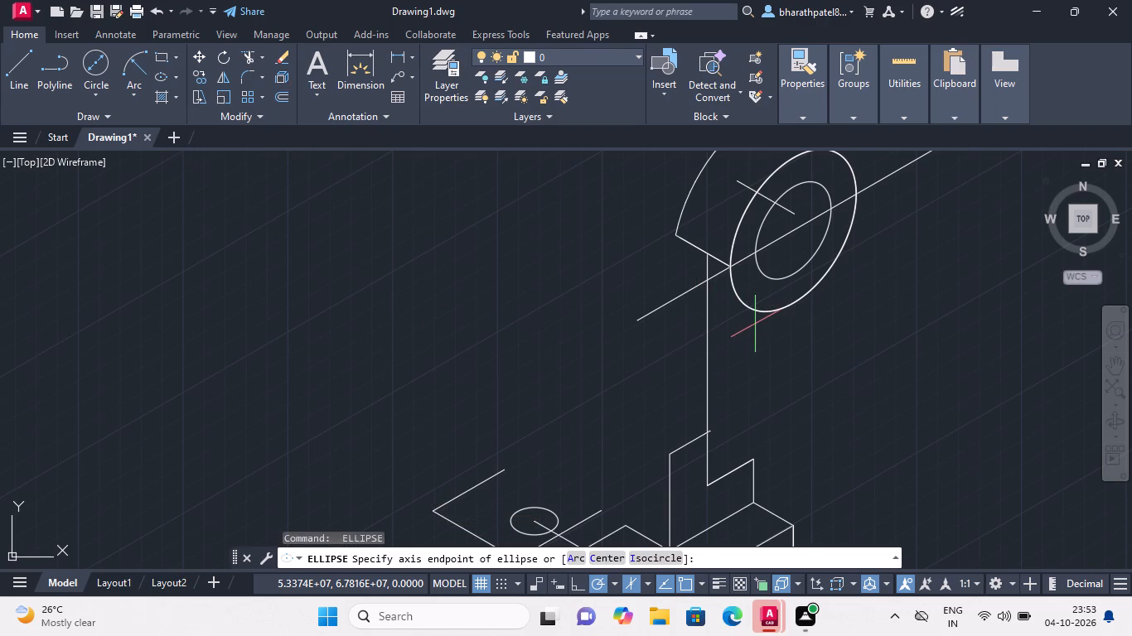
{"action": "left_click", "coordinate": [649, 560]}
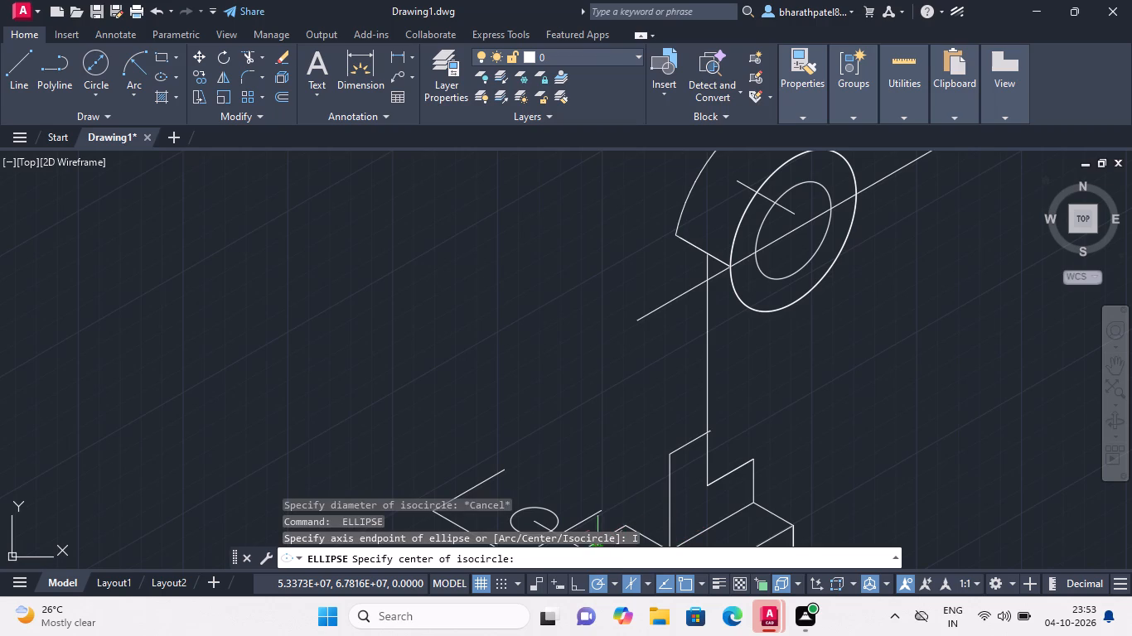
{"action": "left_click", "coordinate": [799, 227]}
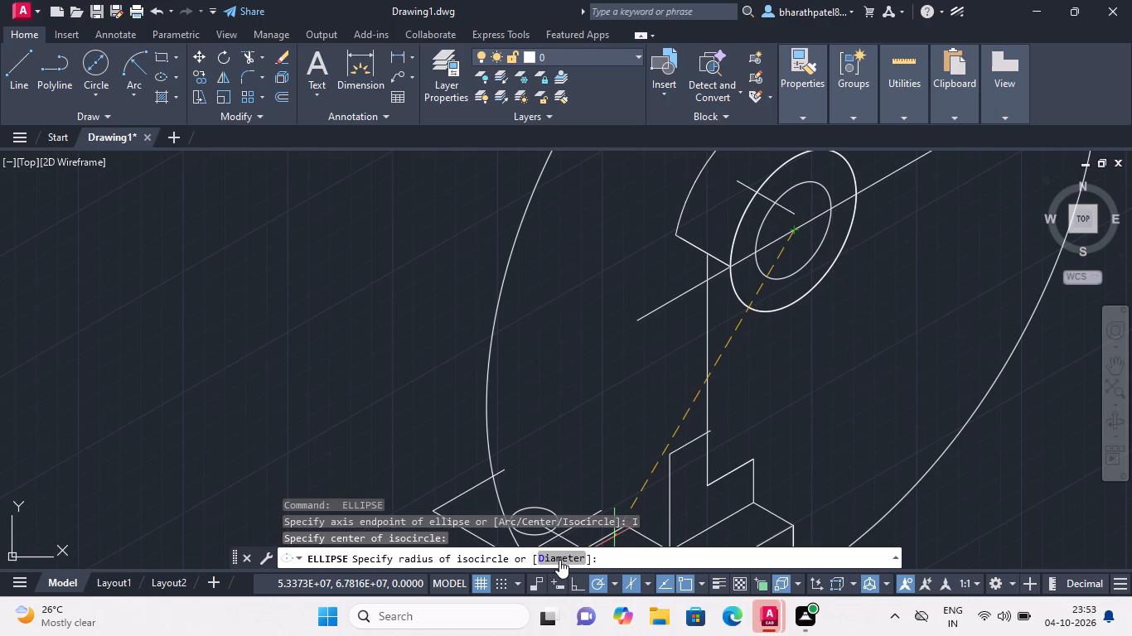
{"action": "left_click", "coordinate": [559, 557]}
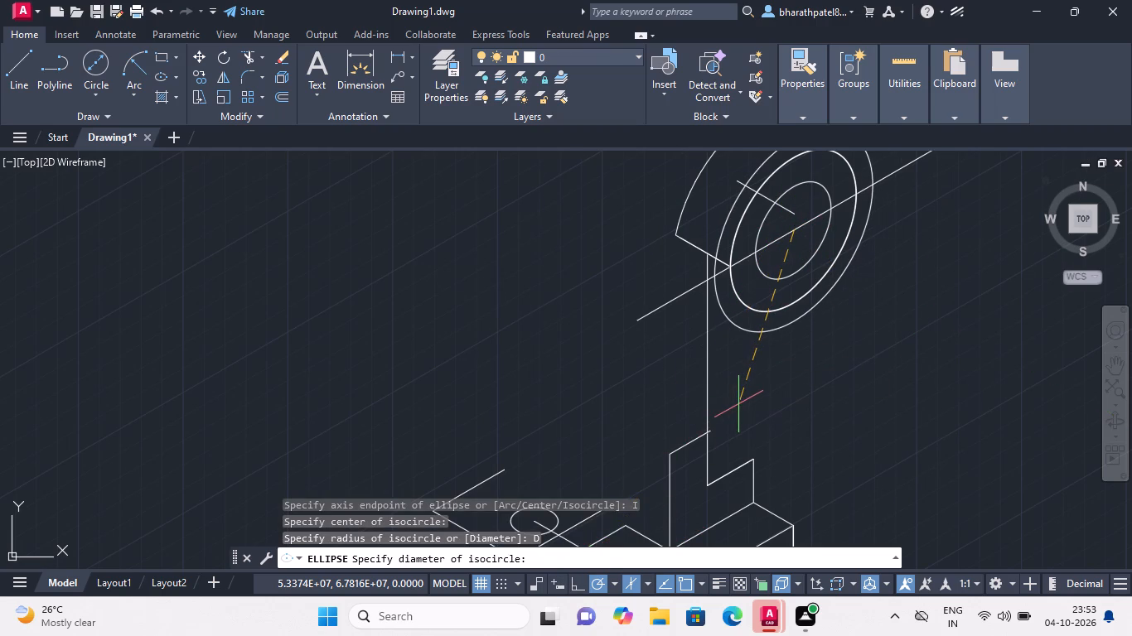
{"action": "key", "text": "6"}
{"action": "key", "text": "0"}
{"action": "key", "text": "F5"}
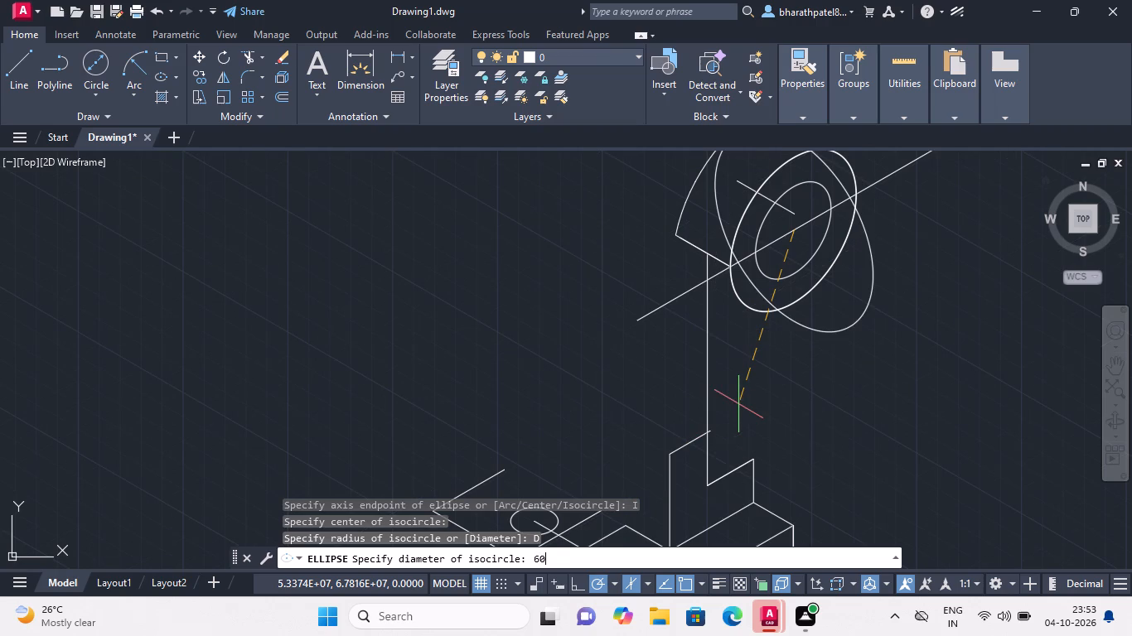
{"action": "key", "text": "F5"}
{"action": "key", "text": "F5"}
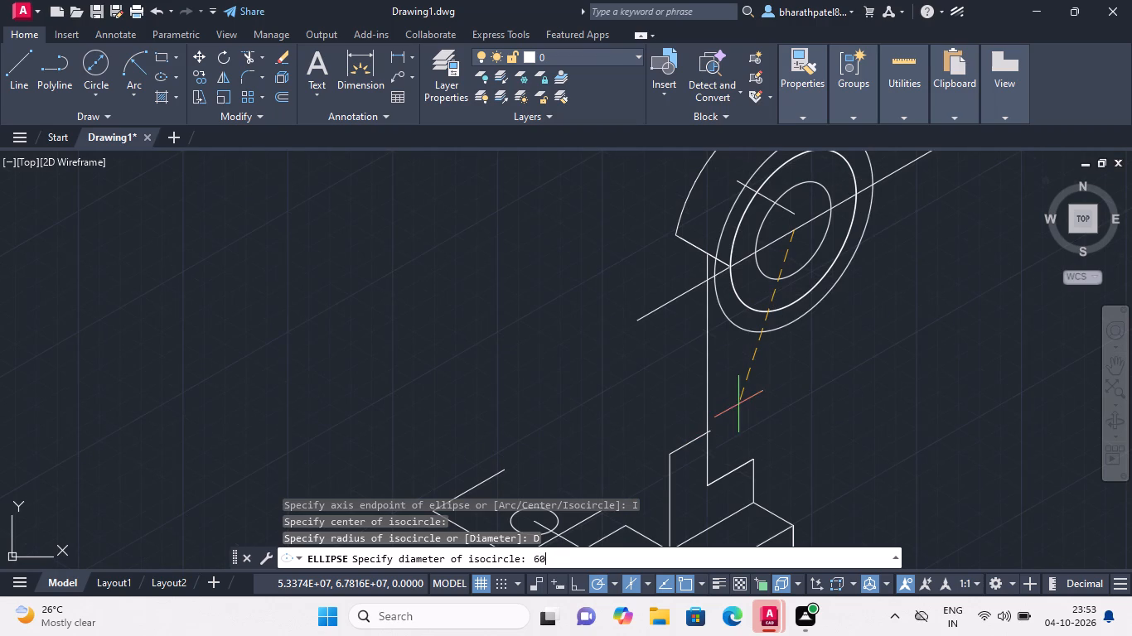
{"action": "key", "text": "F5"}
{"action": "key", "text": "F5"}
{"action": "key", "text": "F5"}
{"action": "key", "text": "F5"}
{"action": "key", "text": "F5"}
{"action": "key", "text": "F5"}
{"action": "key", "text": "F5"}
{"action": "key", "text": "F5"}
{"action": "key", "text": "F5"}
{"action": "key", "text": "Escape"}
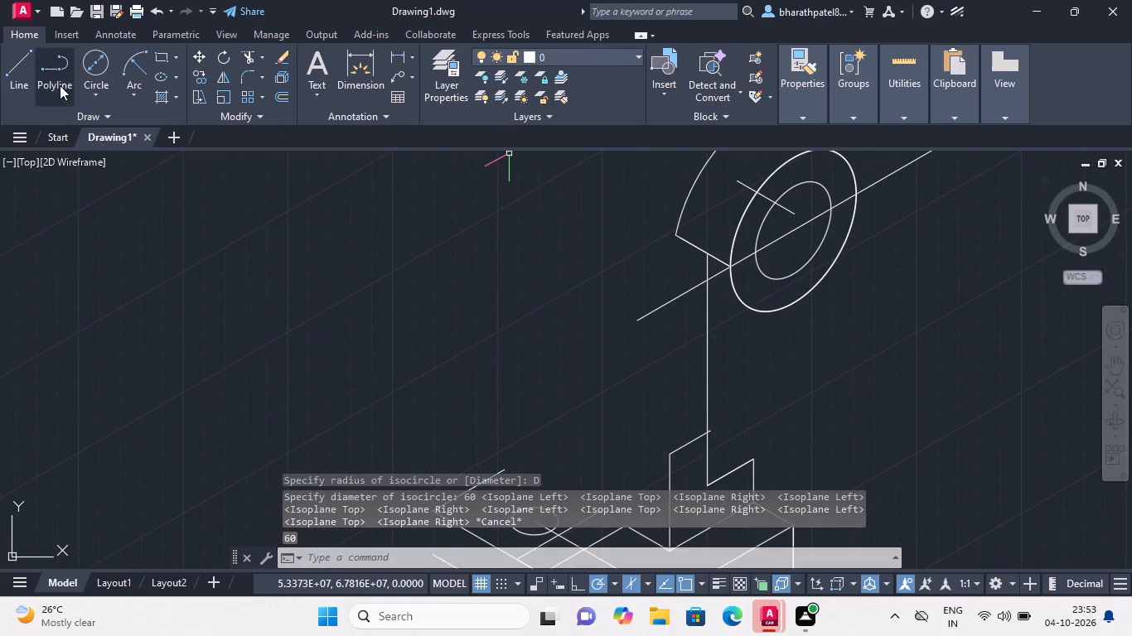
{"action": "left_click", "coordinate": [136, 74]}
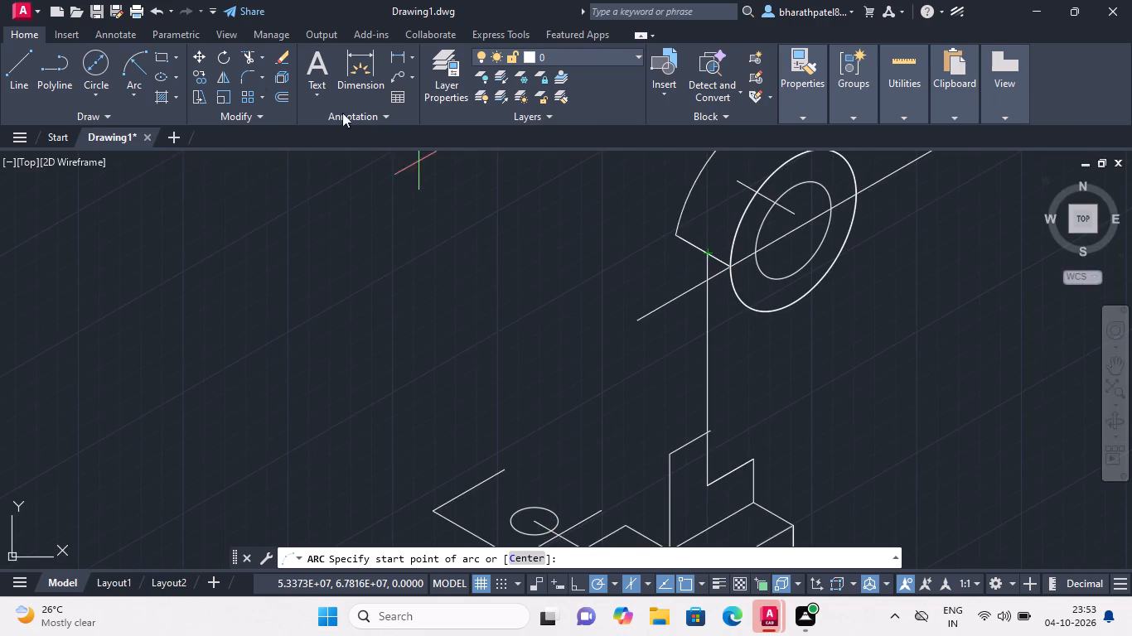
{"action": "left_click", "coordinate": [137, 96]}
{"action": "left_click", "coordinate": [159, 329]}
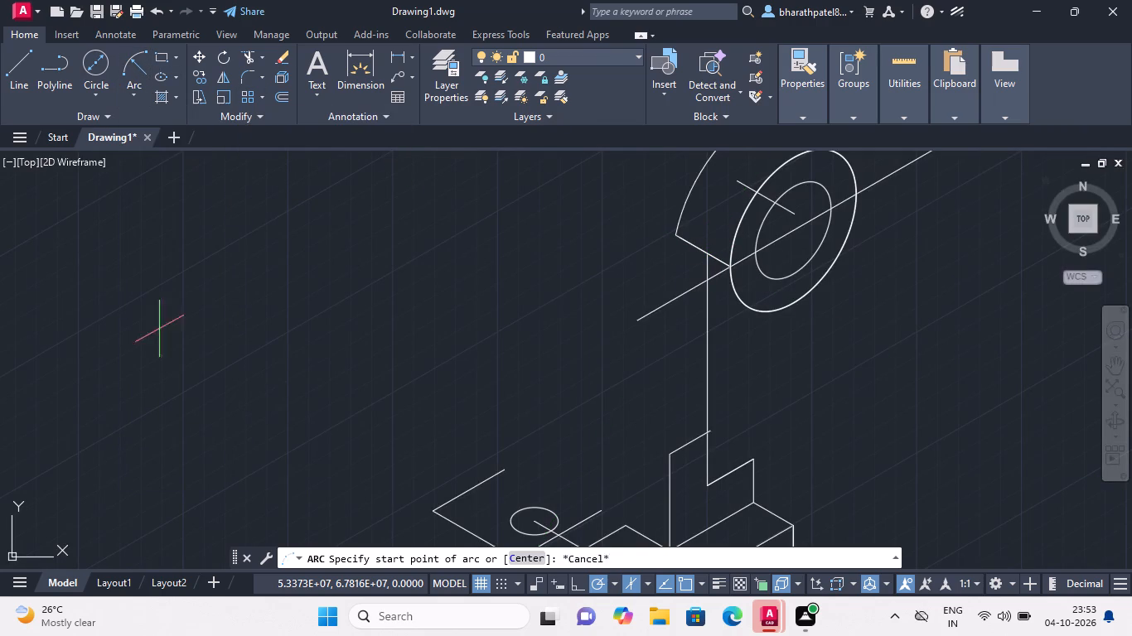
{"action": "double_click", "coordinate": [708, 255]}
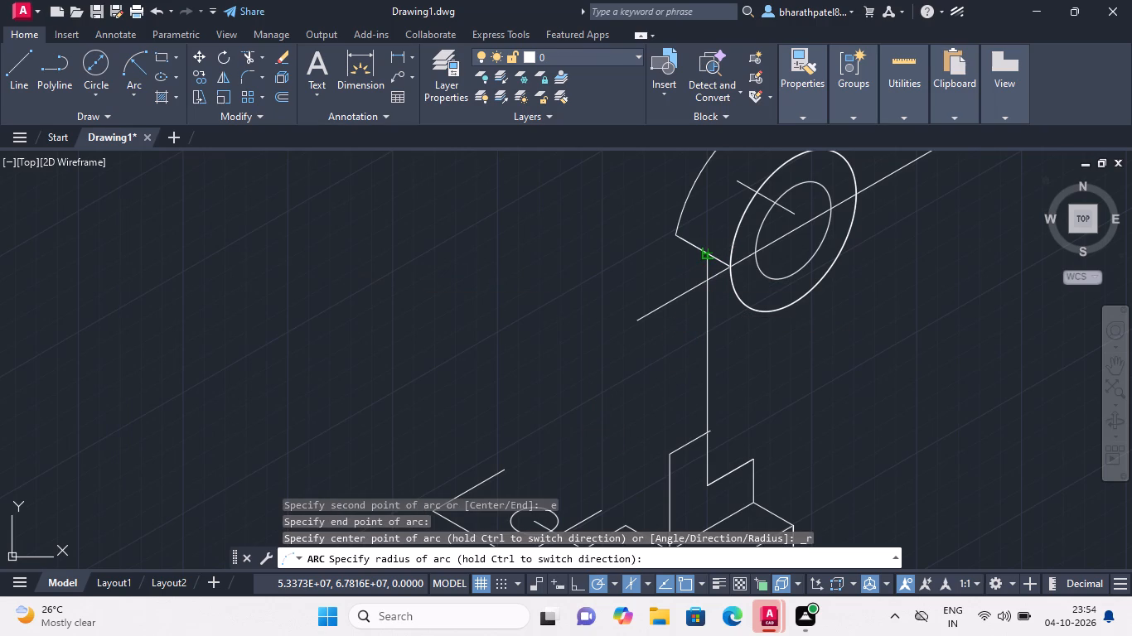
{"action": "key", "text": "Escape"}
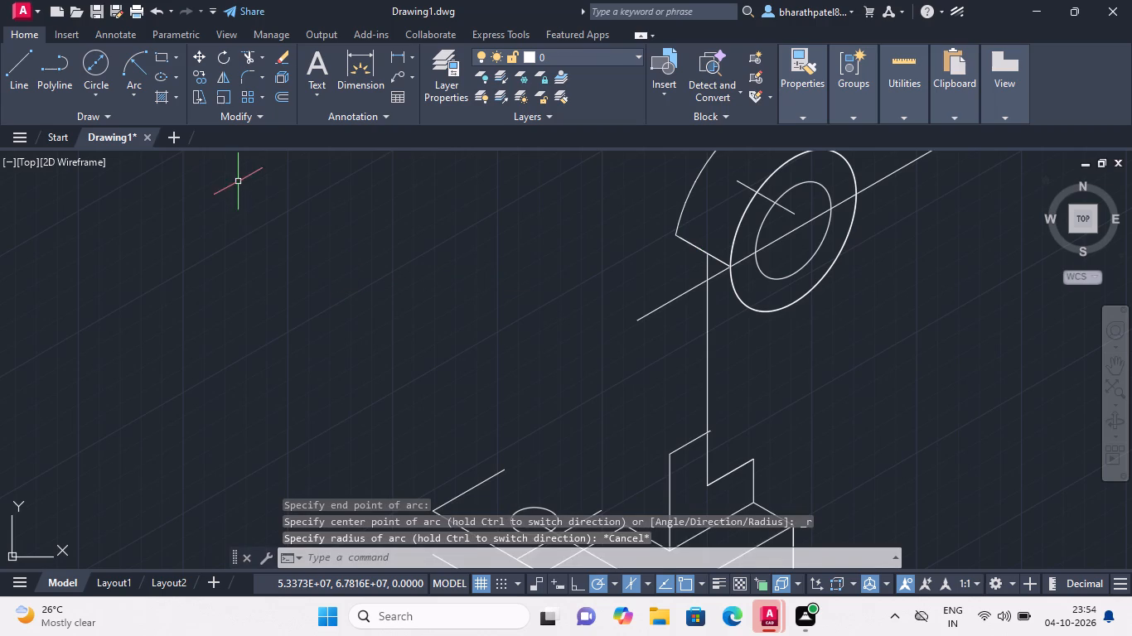
Draw a very short start-end-radius arc at the top of the upright's long vertical line.
{"action": "left_click", "coordinate": [134, 65]}
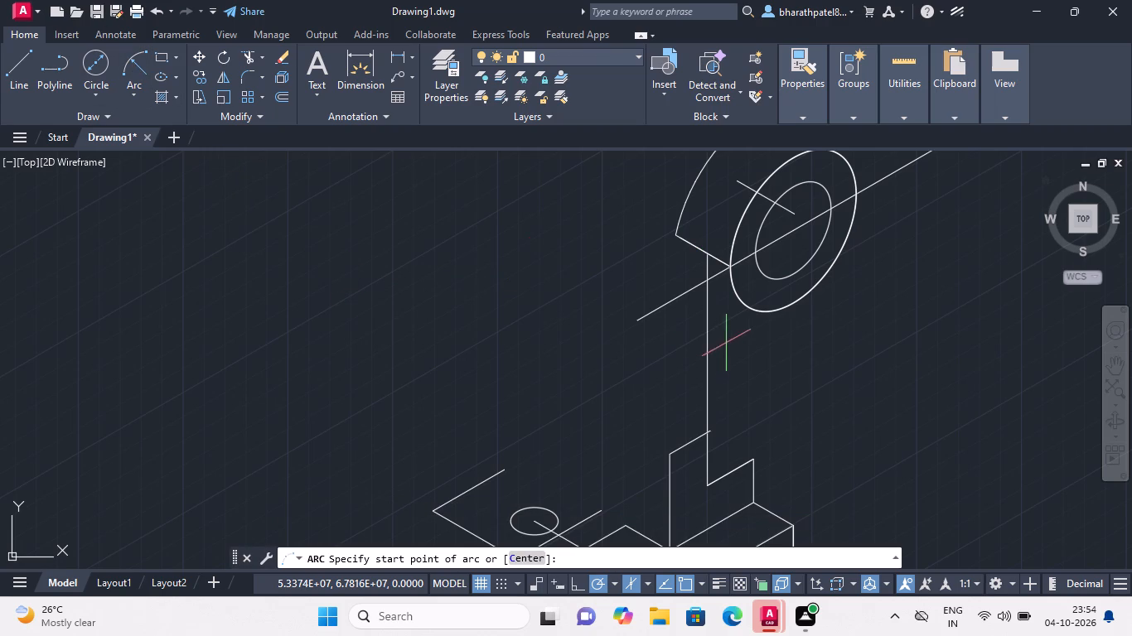
{"action": "left_click", "coordinate": [712, 257]}
{"action": "left_click", "coordinate": [713, 264]}
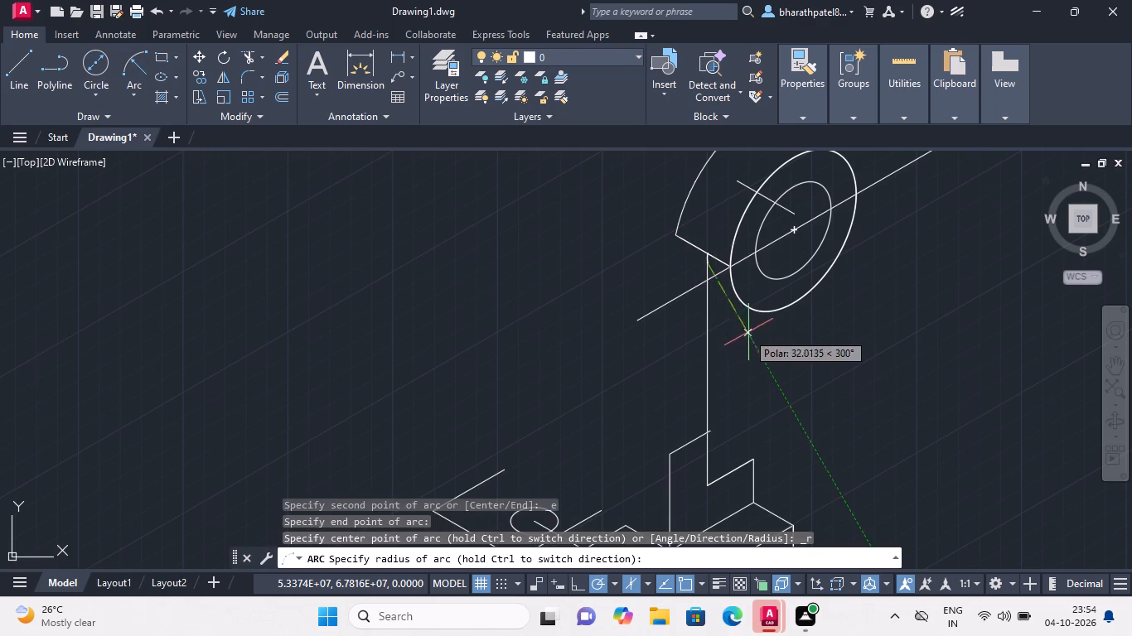
{"action": "left_click", "coordinate": [747, 310]}
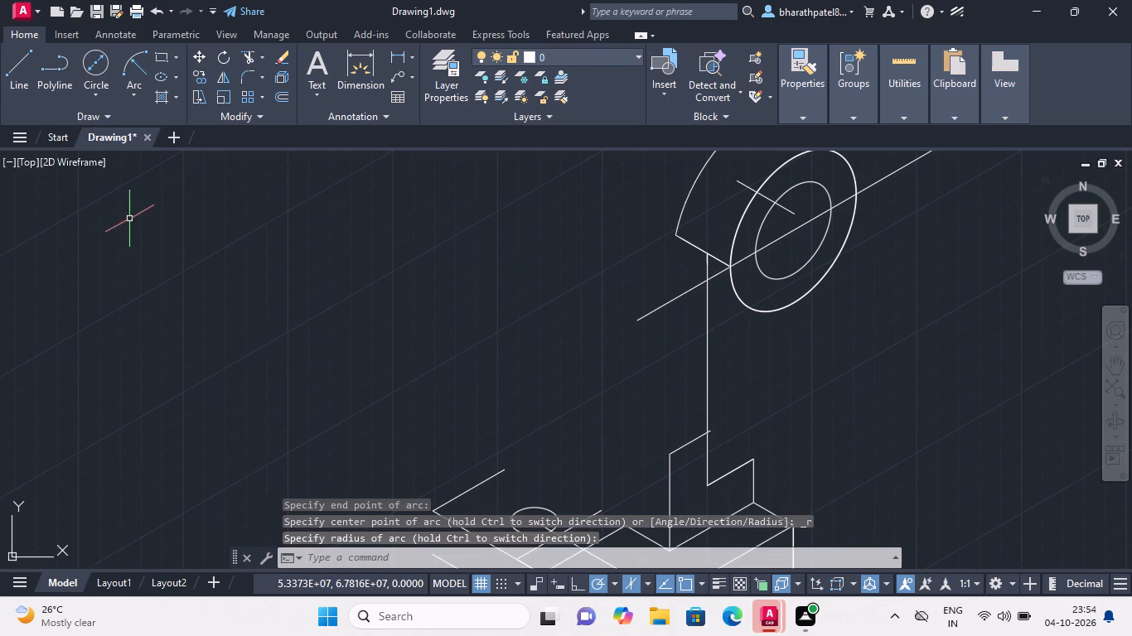
Draw a start-end-radius arc from the upright's vertical line at the ring's lower connecting line to the lower part of the outer isocircle.
{"action": "left_click", "coordinate": [138, 54]}
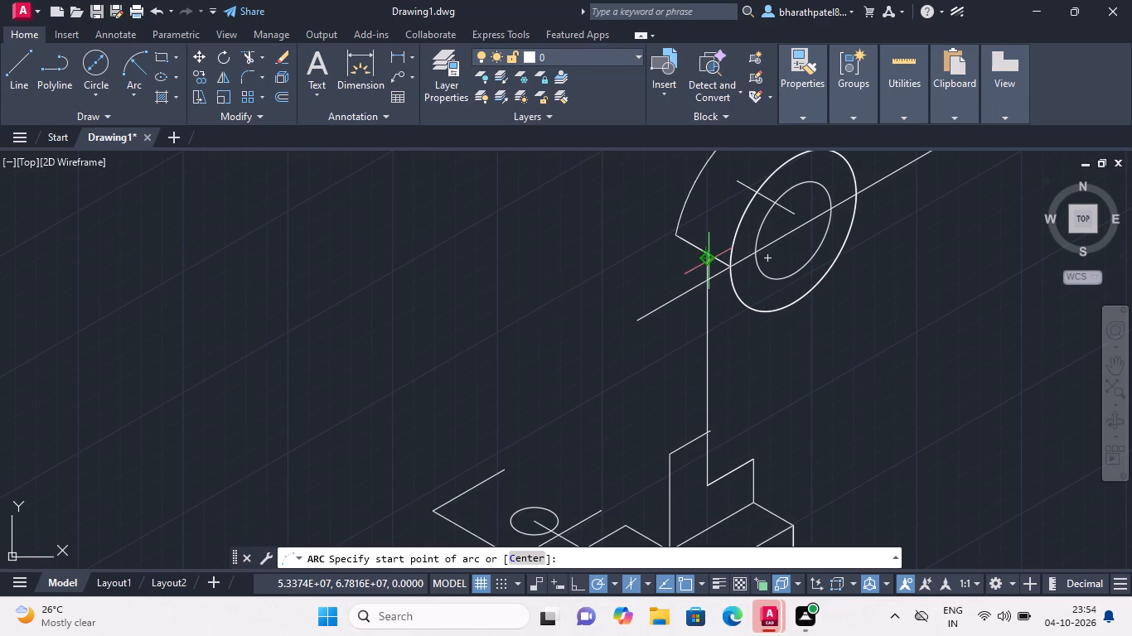
{"action": "scroll", "coordinate": [709, 255], "scroll_direction": "up", "scroll_amount": 1}
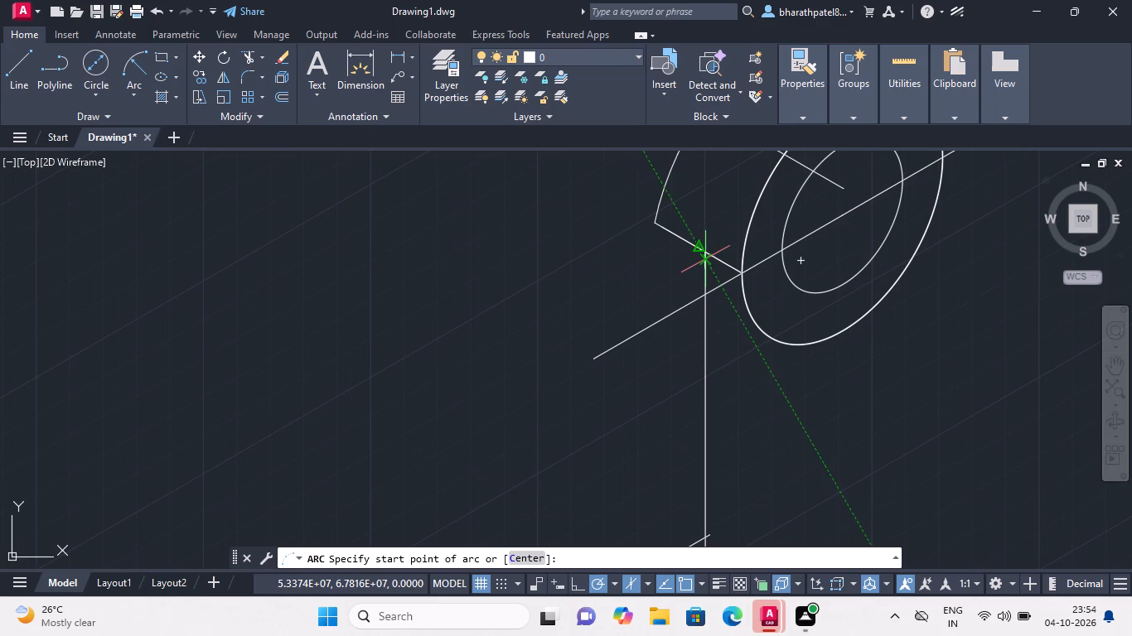
{"action": "scroll", "coordinate": [709, 254], "scroll_direction": "up", "scroll_amount": 3}
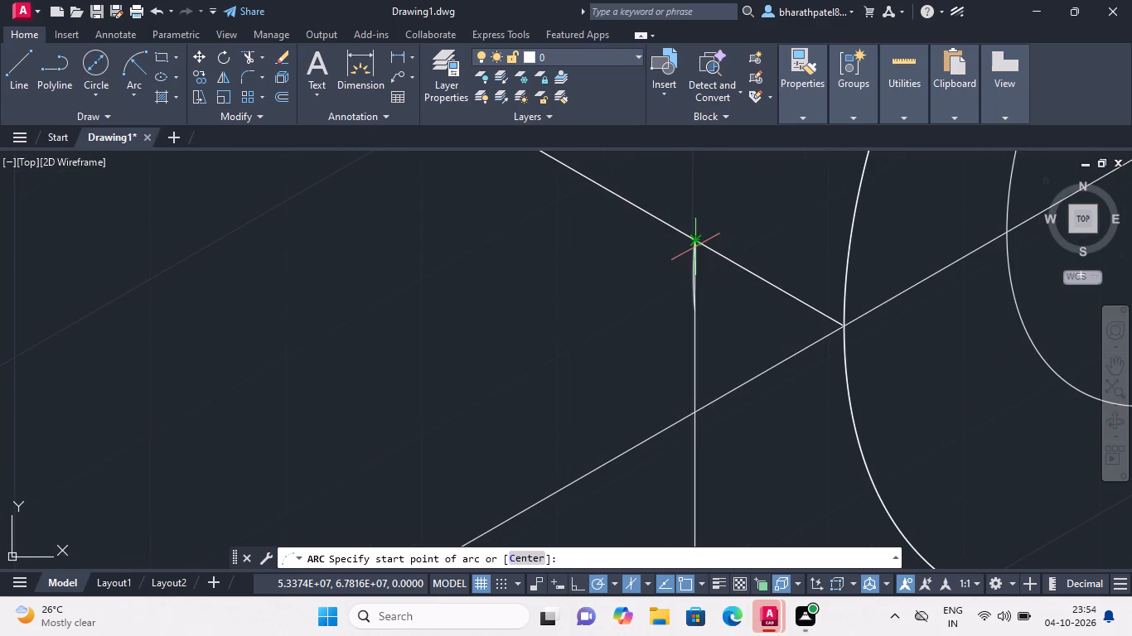
{"action": "left_click", "coordinate": [694, 247]}
{"action": "scroll", "coordinate": [694, 246], "scroll_direction": "down", "scroll_amount": 5}
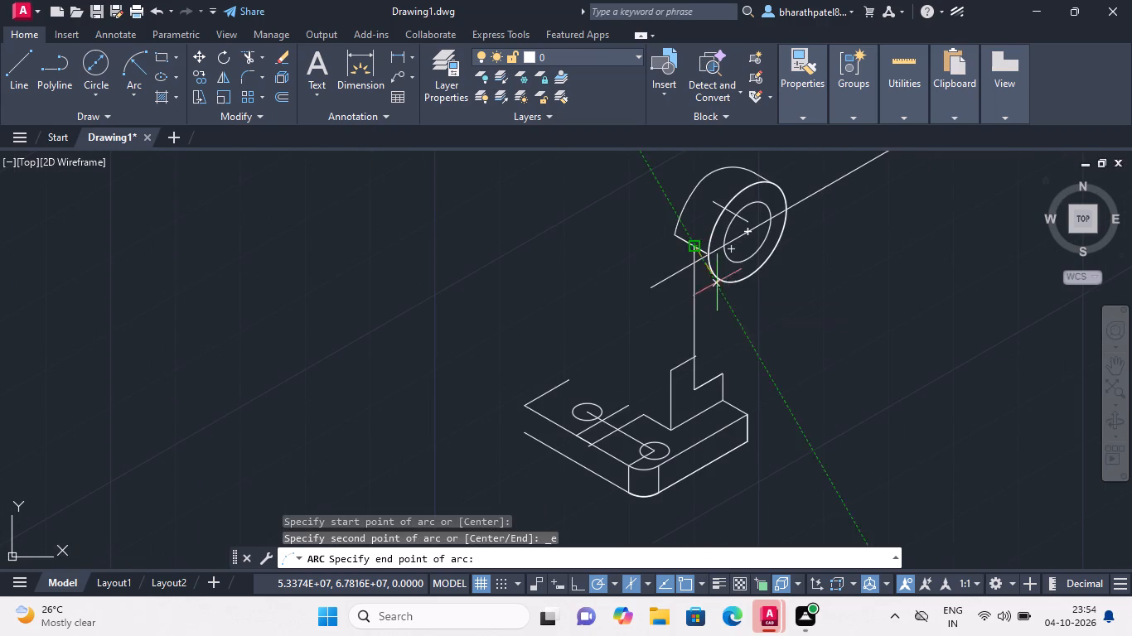
{"action": "left_click", "coordinate": [710, 274]}
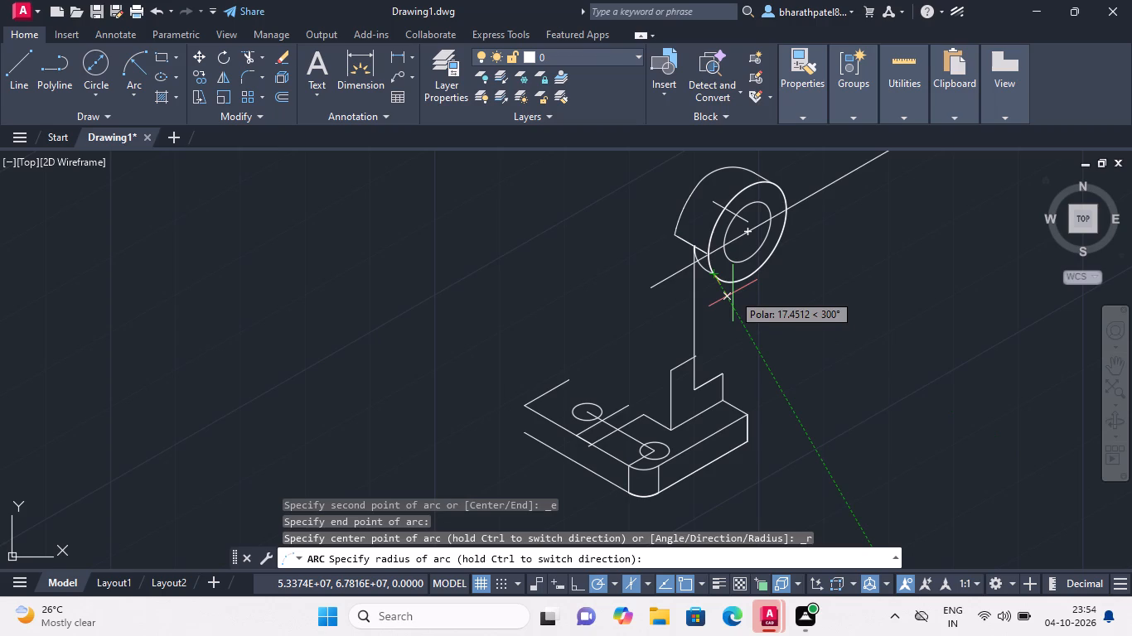
{"action": "scroll", "coordinate": [733, 293], "scroll_direction": "up", "scroll_amount": 2}
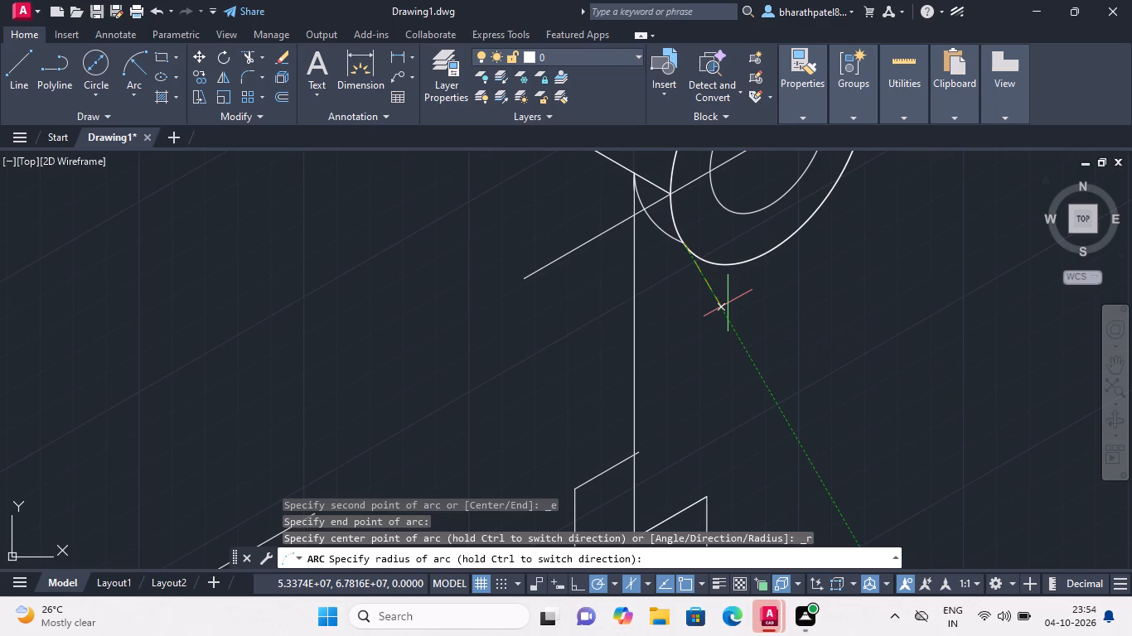
{"action": "left_click", "coordinate": [724, 291]}
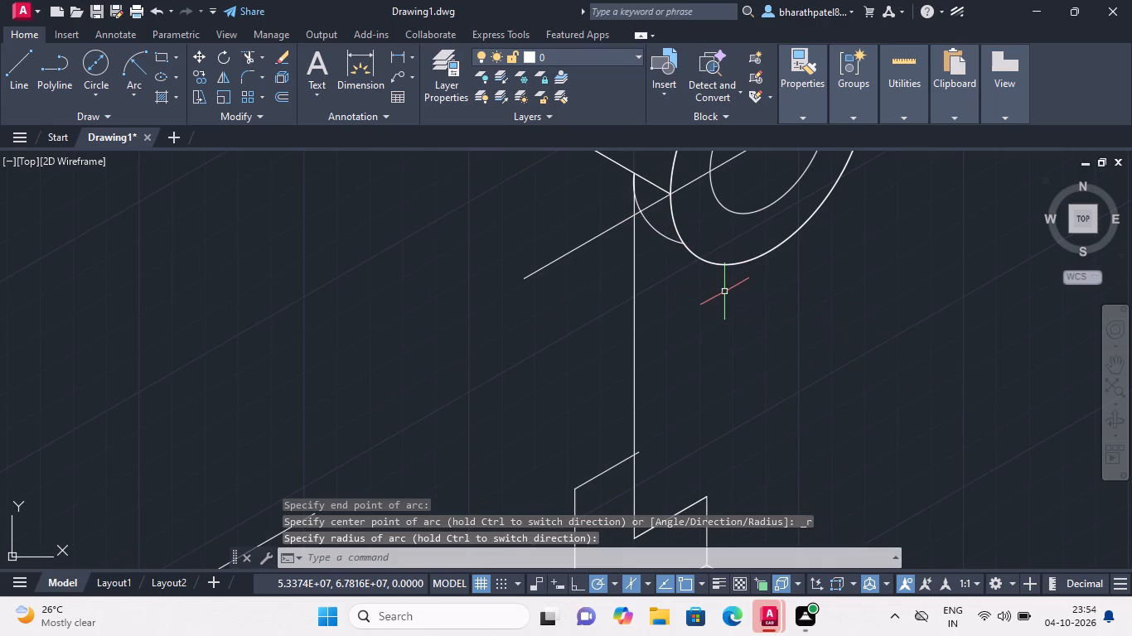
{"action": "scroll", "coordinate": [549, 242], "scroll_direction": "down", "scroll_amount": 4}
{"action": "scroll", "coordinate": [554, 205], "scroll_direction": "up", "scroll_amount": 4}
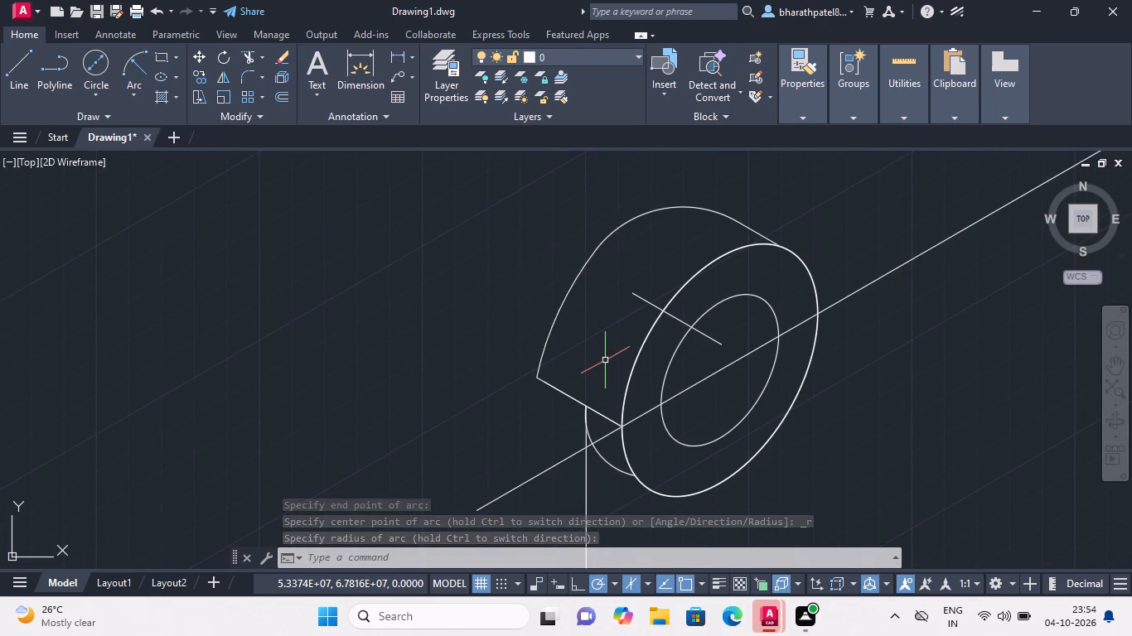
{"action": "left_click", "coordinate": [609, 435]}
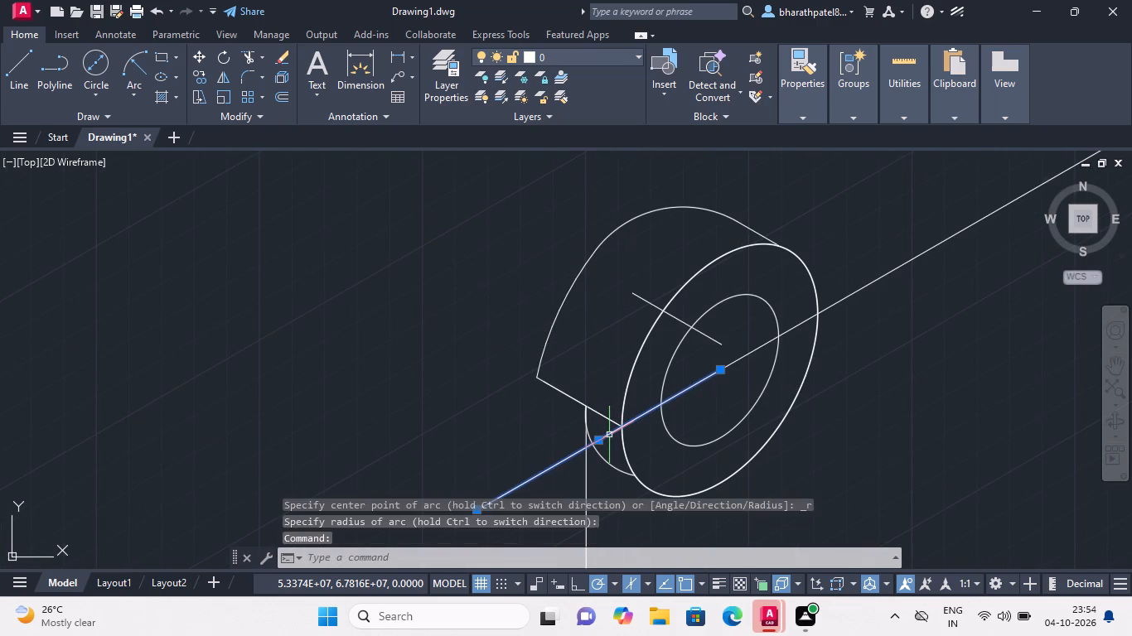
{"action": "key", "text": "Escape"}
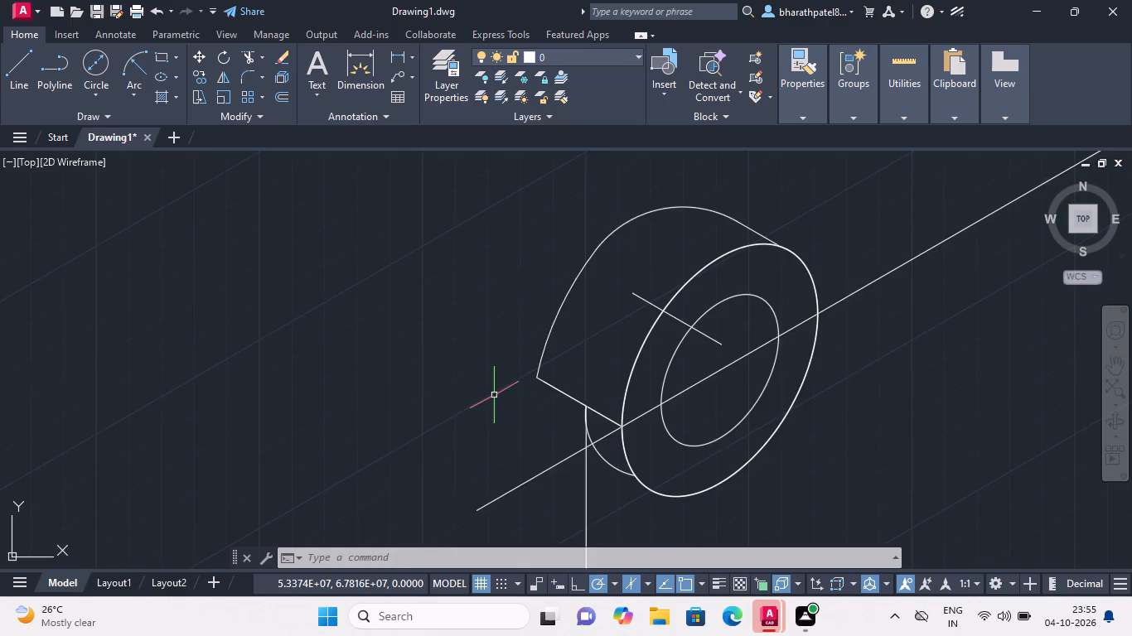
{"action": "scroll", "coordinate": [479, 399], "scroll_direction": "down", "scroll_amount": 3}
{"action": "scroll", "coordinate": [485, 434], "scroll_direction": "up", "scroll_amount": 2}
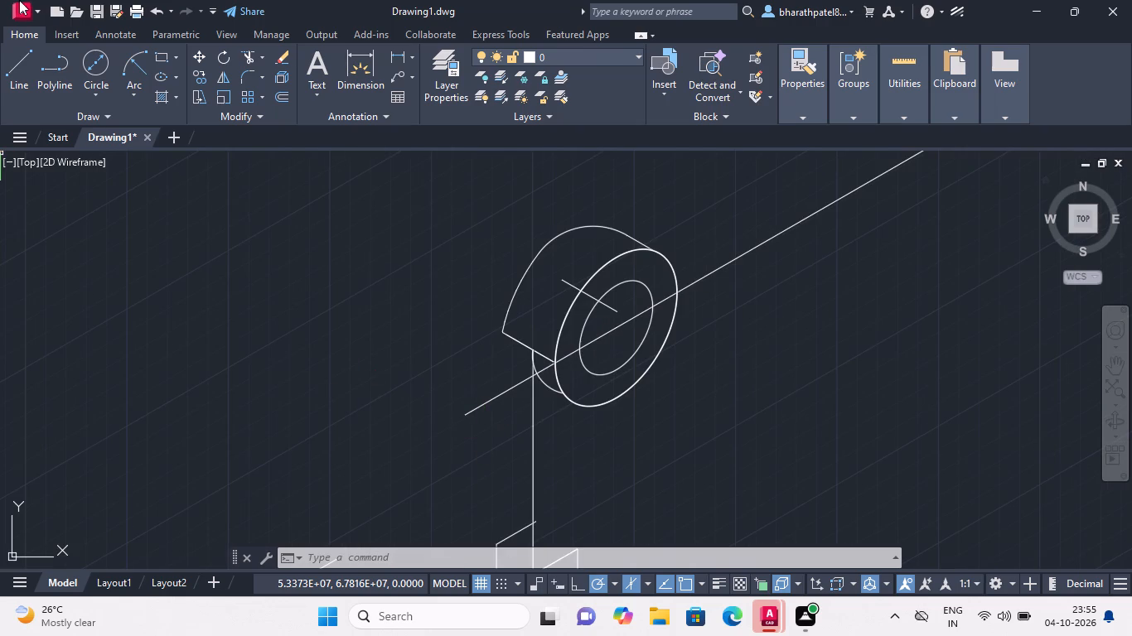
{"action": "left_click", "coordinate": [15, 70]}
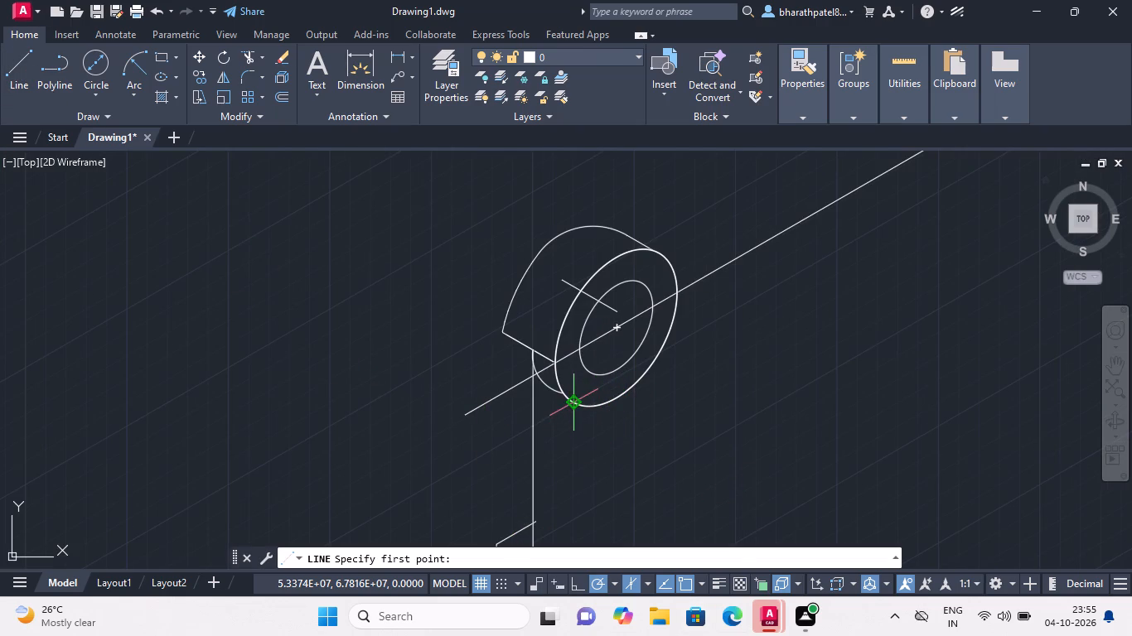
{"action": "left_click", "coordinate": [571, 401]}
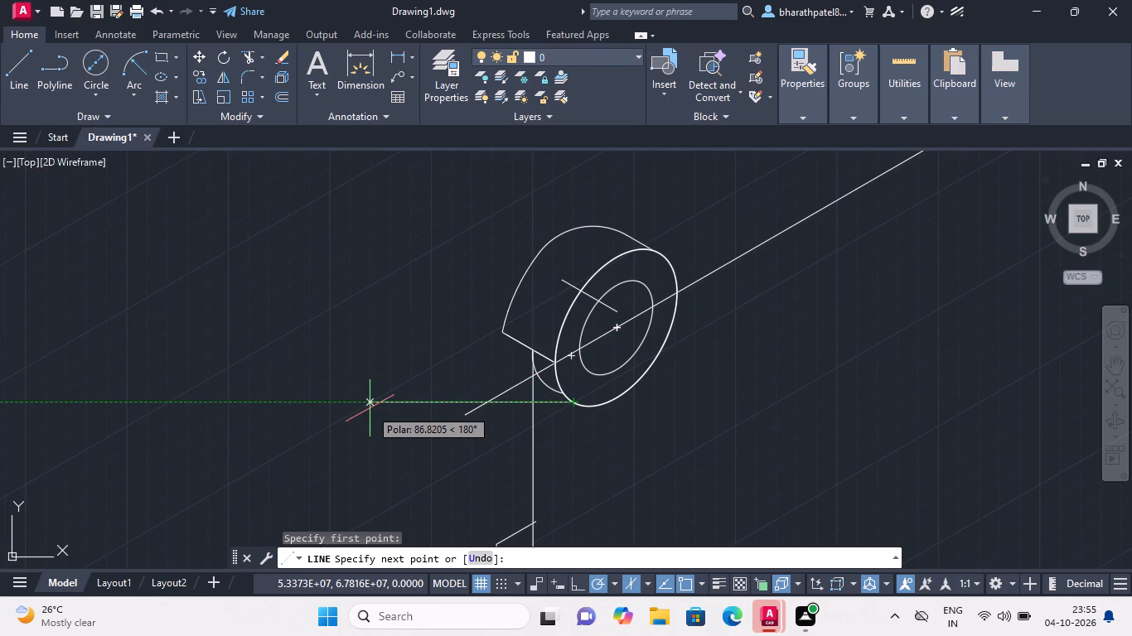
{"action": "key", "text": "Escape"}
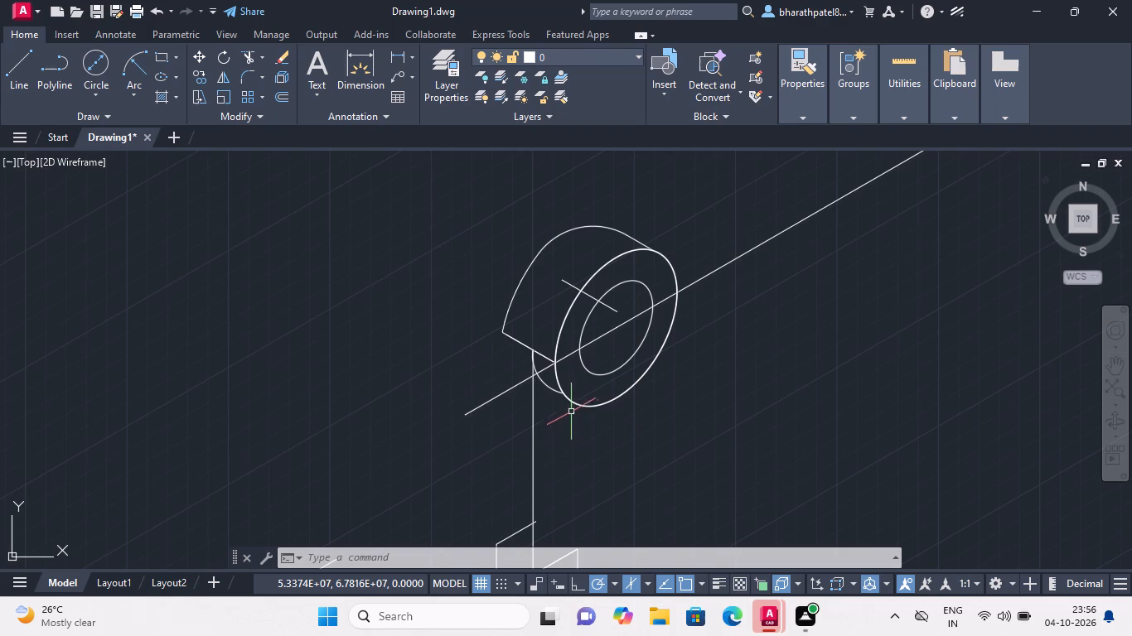
Delete the arc joining the upright's vertical line to the lower part of the outer isocircle.
{"action": "left_click", "coordinate": [552, 388]}
{"action": "key", "text": "Delete"}
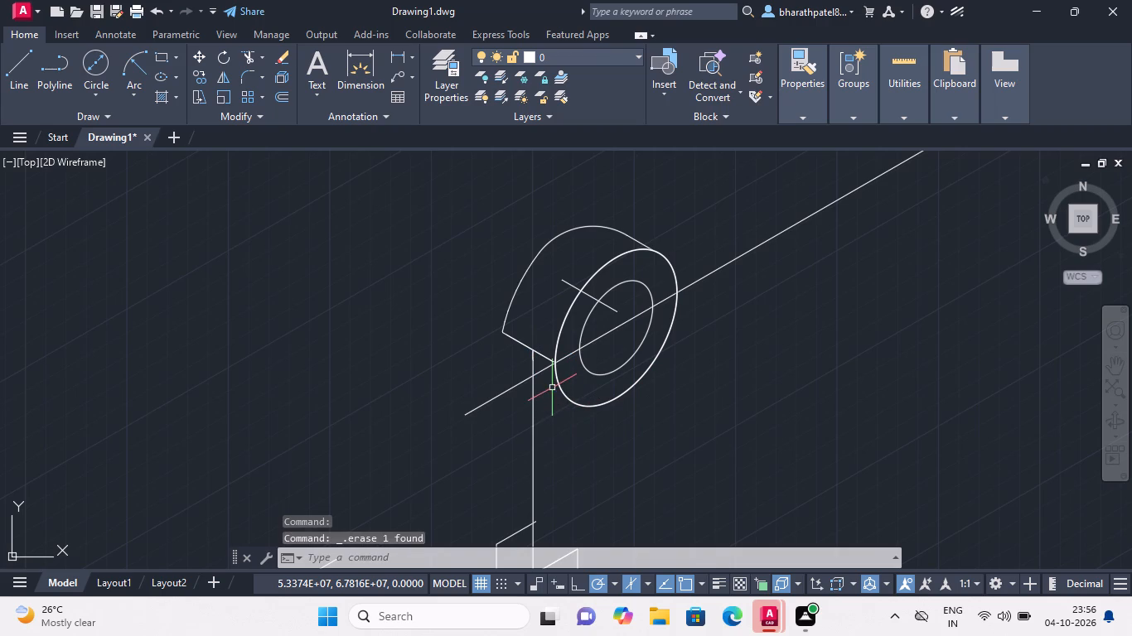
Draw a start-end-radius arc from the upright's vertical line at the ring's lower connecting line to the outer isocircle near its lowest point.
{"action": "left_click", "coordinate": [145, 69]}
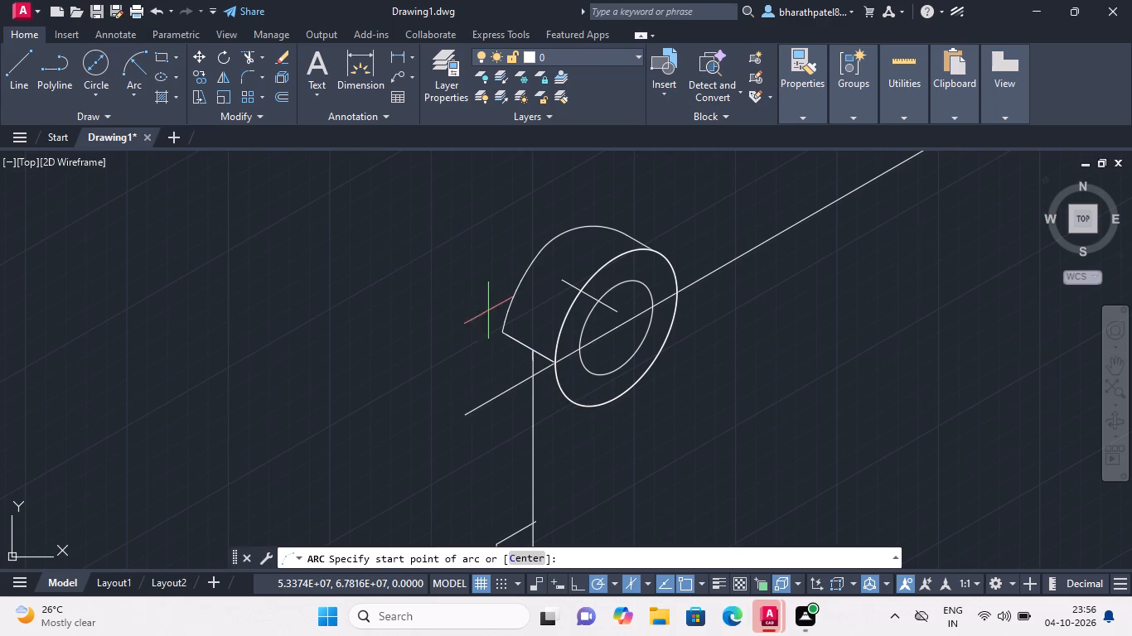
{"action": "scroll", "coordinate": [532, 351], "scroll_direction": "up", "scroll_amount": 4}
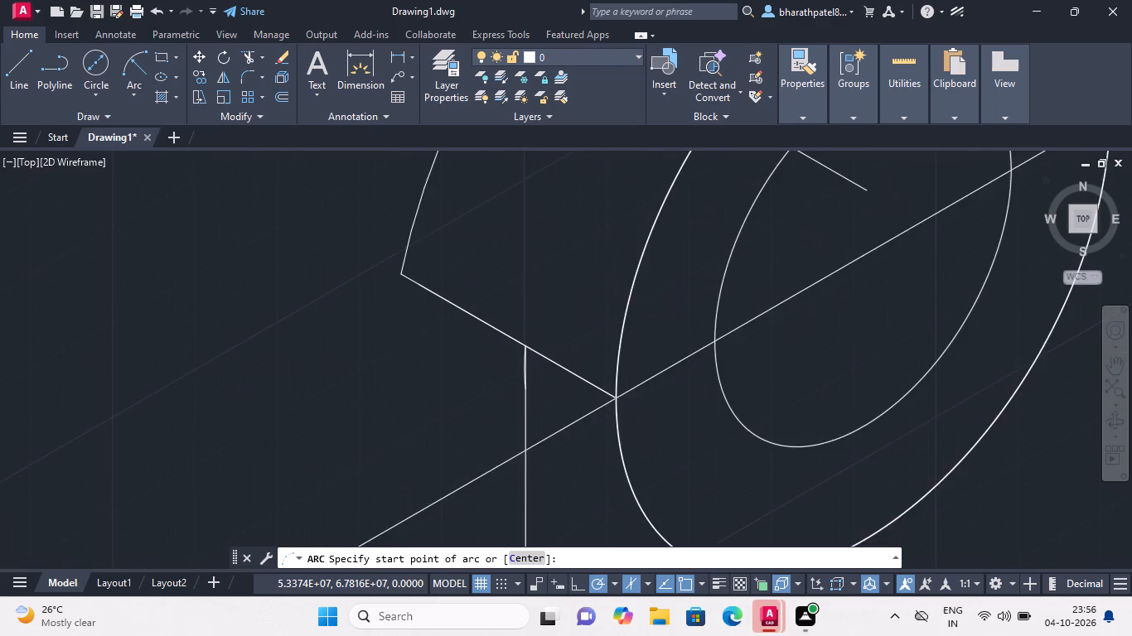
{"action": "left_click", "coordinate": [519, 342]}
{"action": "scroll", "coordinate": [557, 614], "scroll_direction": "down", "scroll_amount": 2}
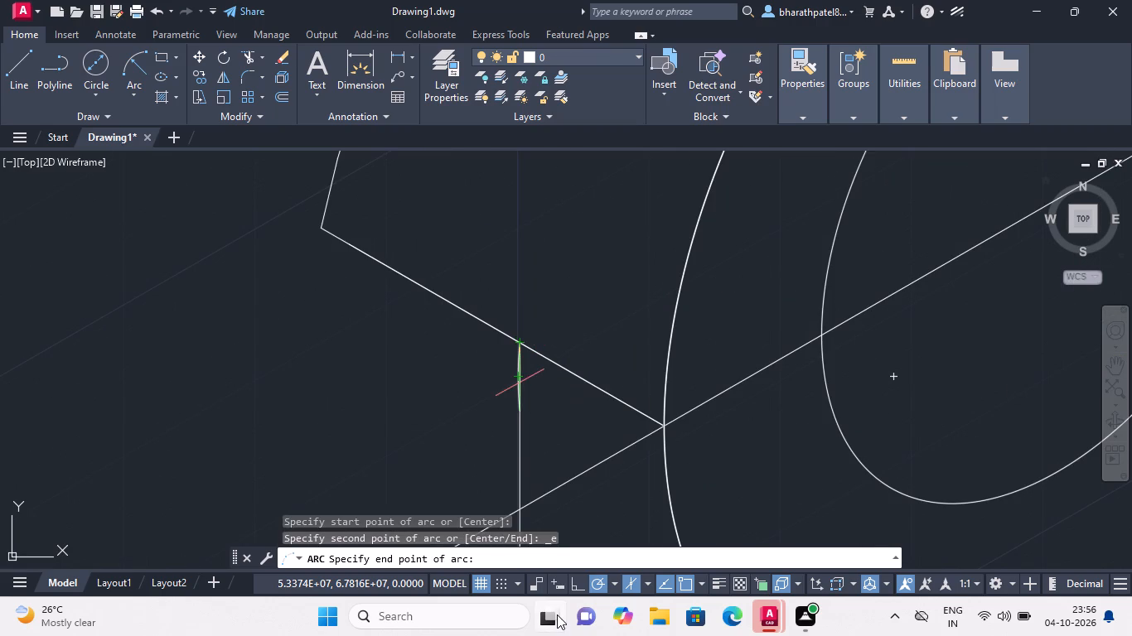
{"action": "scroll", "coordinate": [557, 614], "scroll_direction": "down", "scroll_amount": 2}
{"action": "scroll", "coordinate": [506, 466], "scroll_direction": "down", "scroll_amount": 5}
{"action": "scroll", "coordinate": [514, 473], "scroll_direction": "up", "scroll_amount": 1}
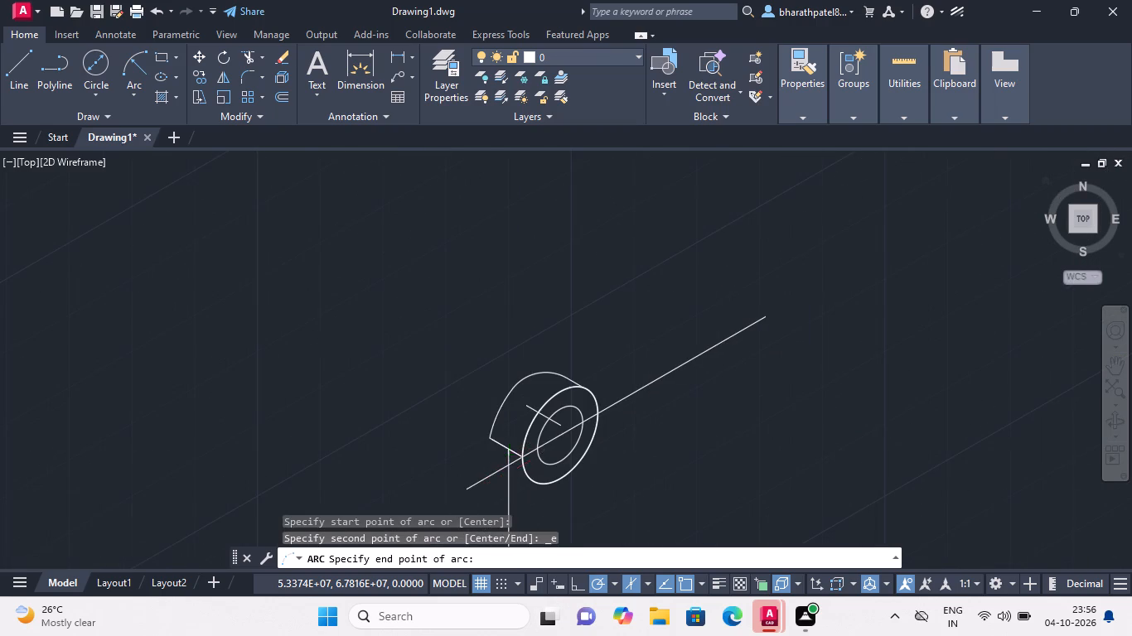
{"action": "scroll", "coordinate": [514, 473], "scroll_direction": "up", "scroll_amount": 4}
{"action": "scroll", "coordinate": [541, 484], "scroll_direction": "down", "scroll_amount": 5}
{"action": "scroll", "coordinate": [542, 501], "scroll_direction": "up", "scroll_amount": 1}
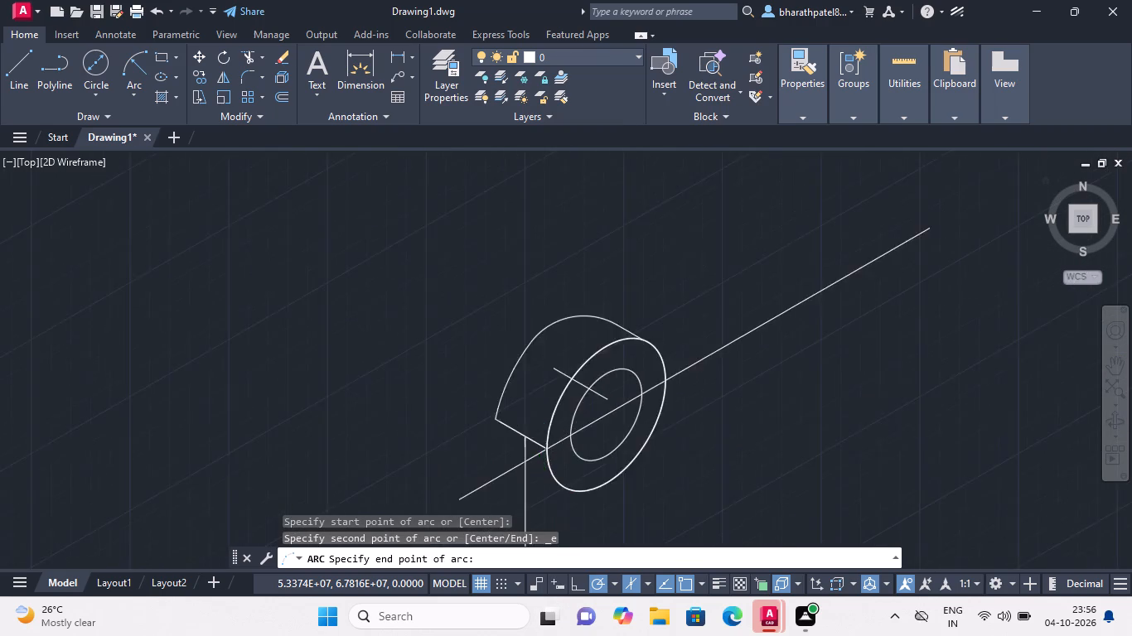
{"action": "scroll", "coordinate": [542, 501], "scroll_direction": "up", "scroll_amount": 3}
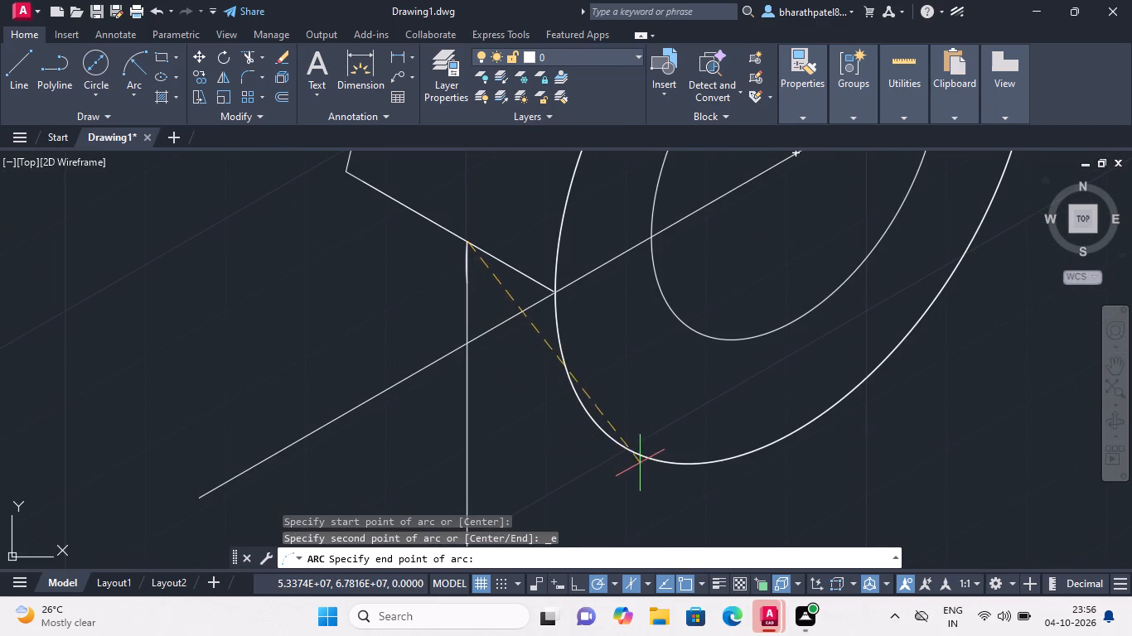
{"action": "left_click", "coordinate": [624, 456]}
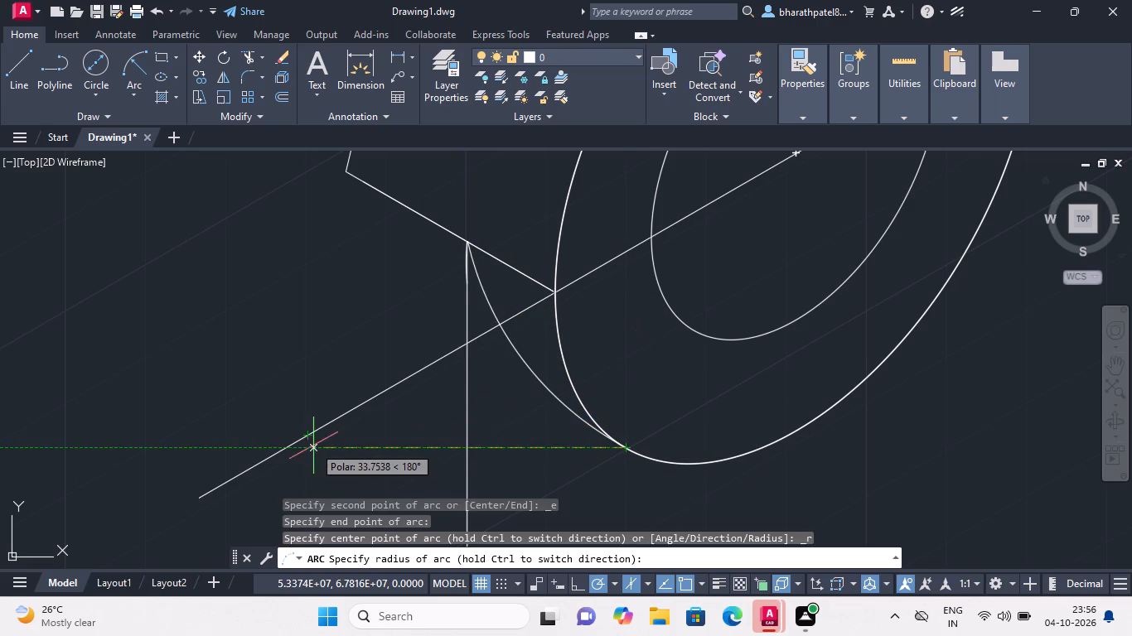
{"action": "left_click", "coordinate": [446, 398]}
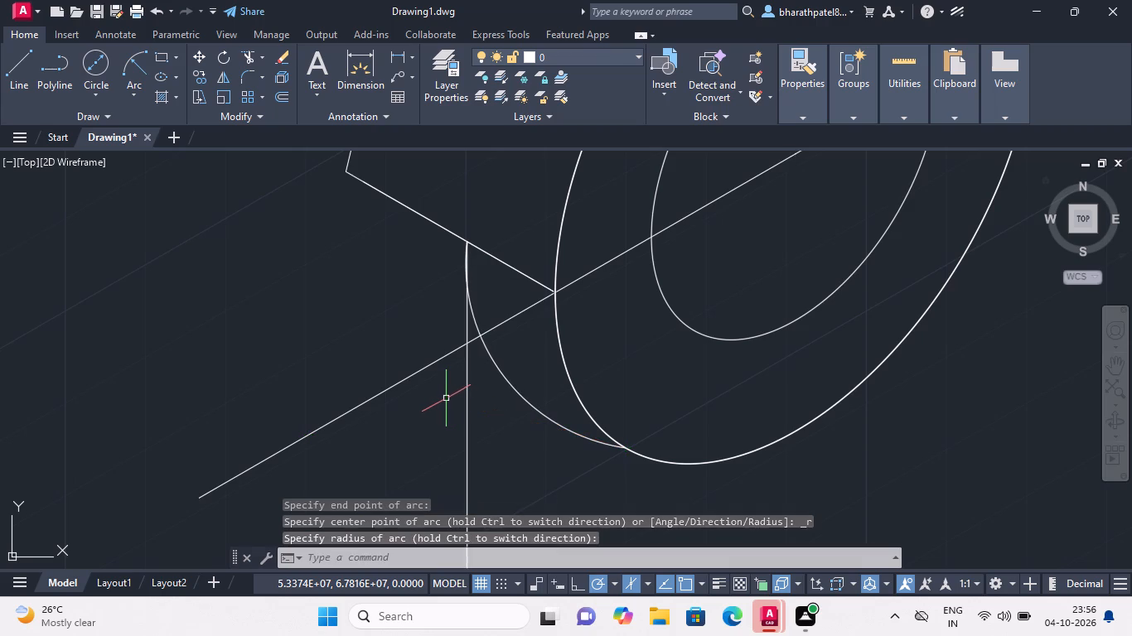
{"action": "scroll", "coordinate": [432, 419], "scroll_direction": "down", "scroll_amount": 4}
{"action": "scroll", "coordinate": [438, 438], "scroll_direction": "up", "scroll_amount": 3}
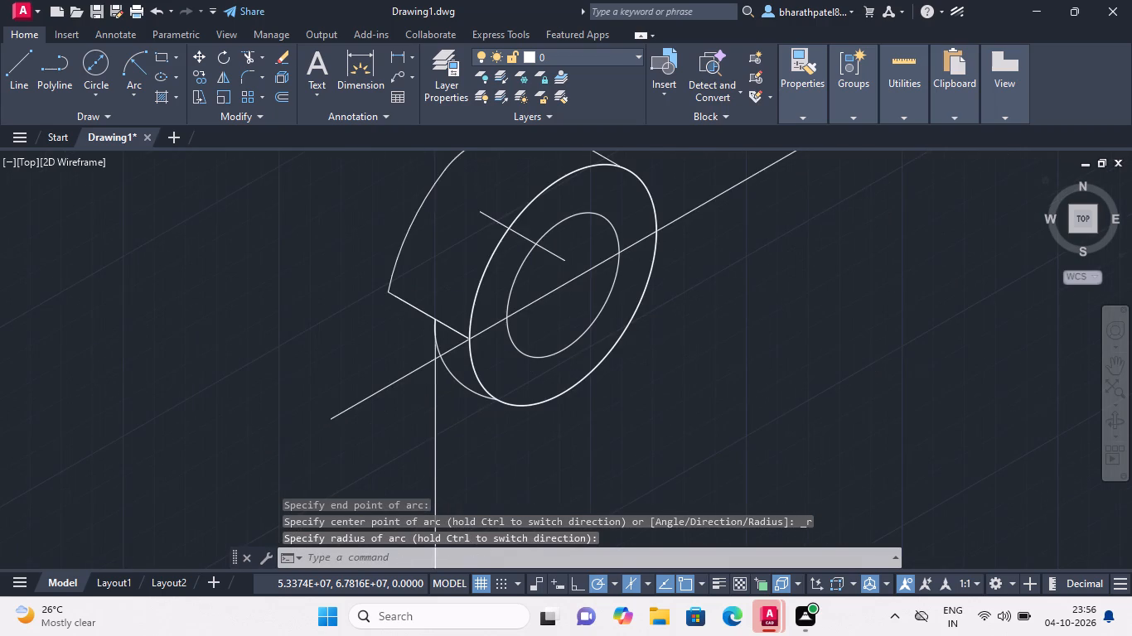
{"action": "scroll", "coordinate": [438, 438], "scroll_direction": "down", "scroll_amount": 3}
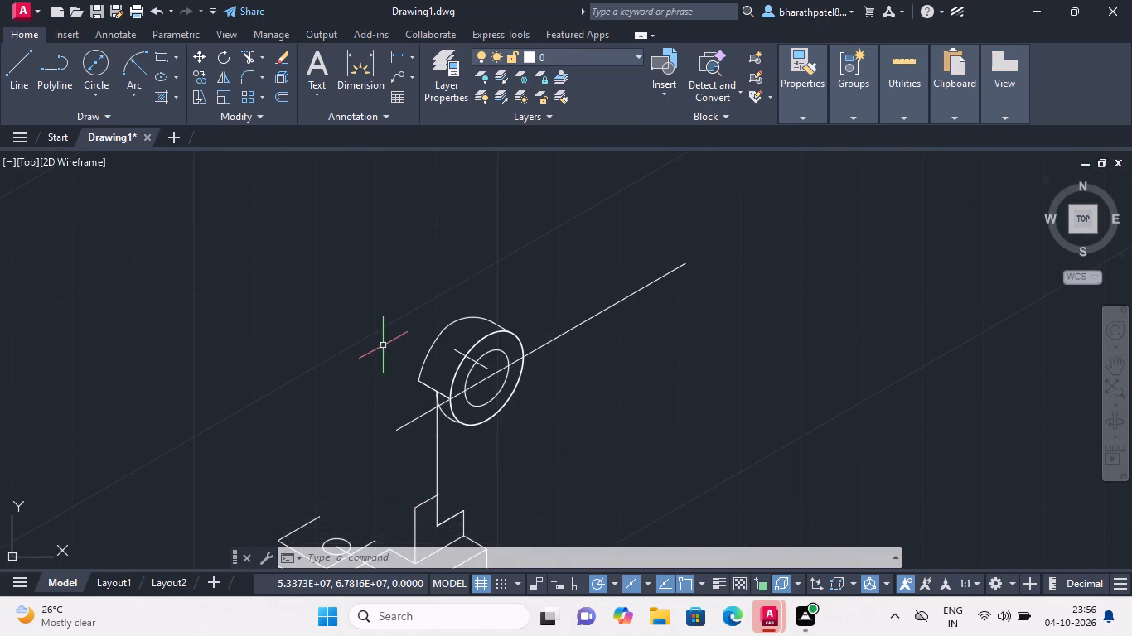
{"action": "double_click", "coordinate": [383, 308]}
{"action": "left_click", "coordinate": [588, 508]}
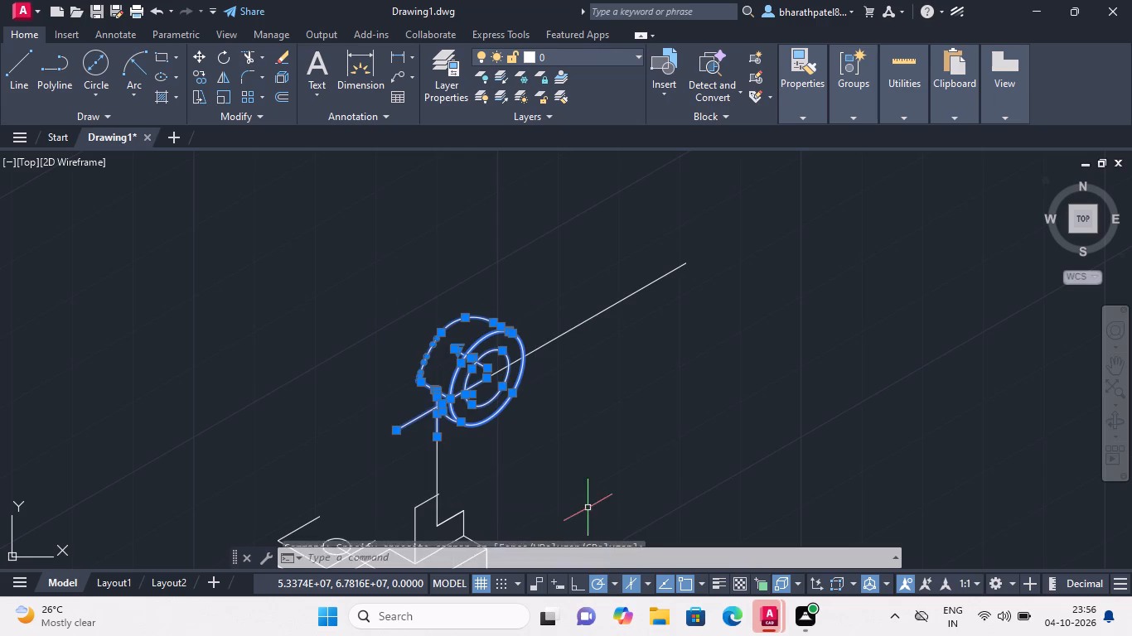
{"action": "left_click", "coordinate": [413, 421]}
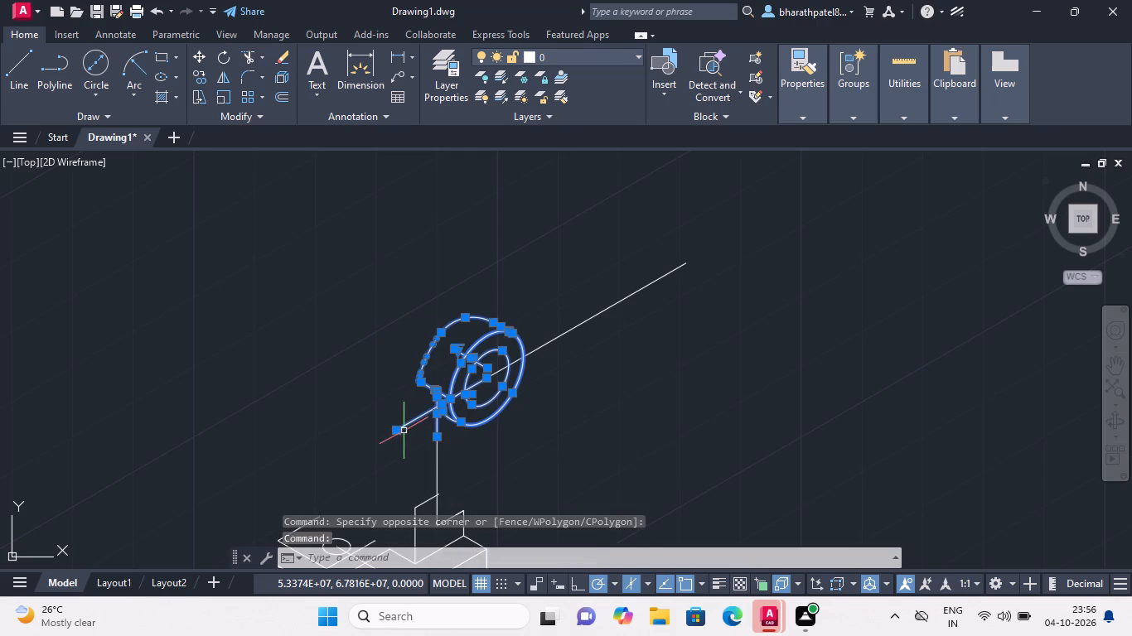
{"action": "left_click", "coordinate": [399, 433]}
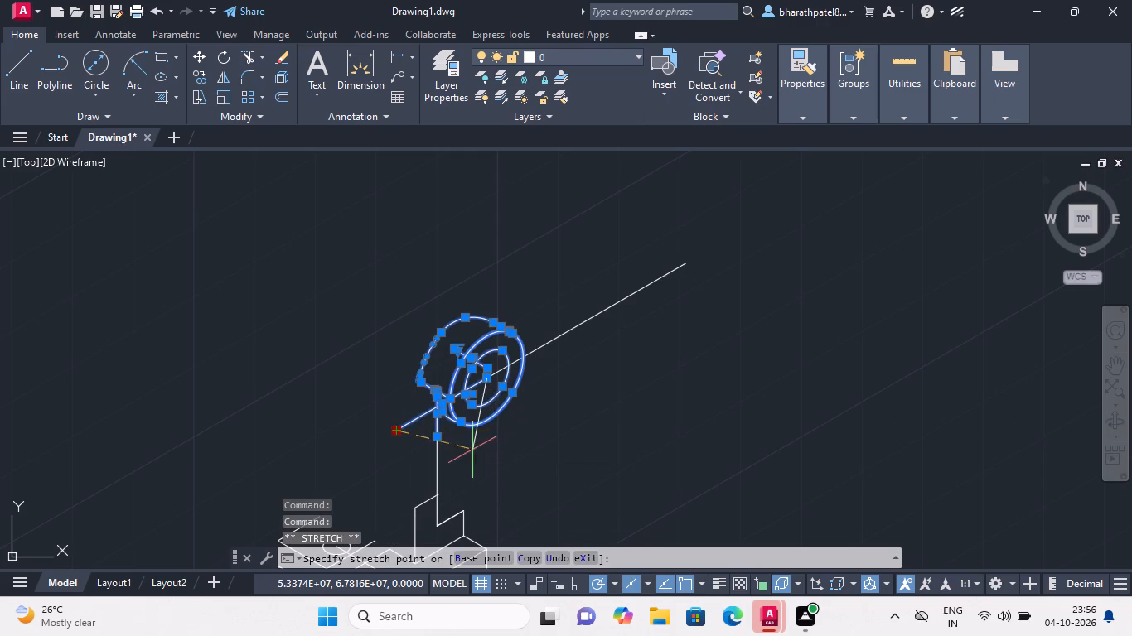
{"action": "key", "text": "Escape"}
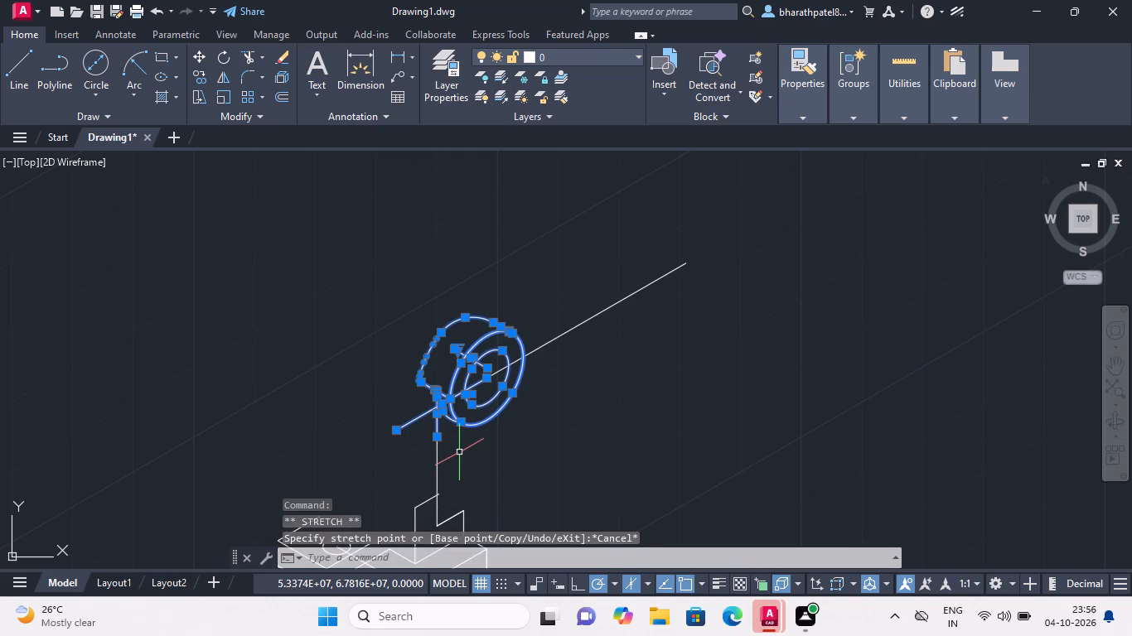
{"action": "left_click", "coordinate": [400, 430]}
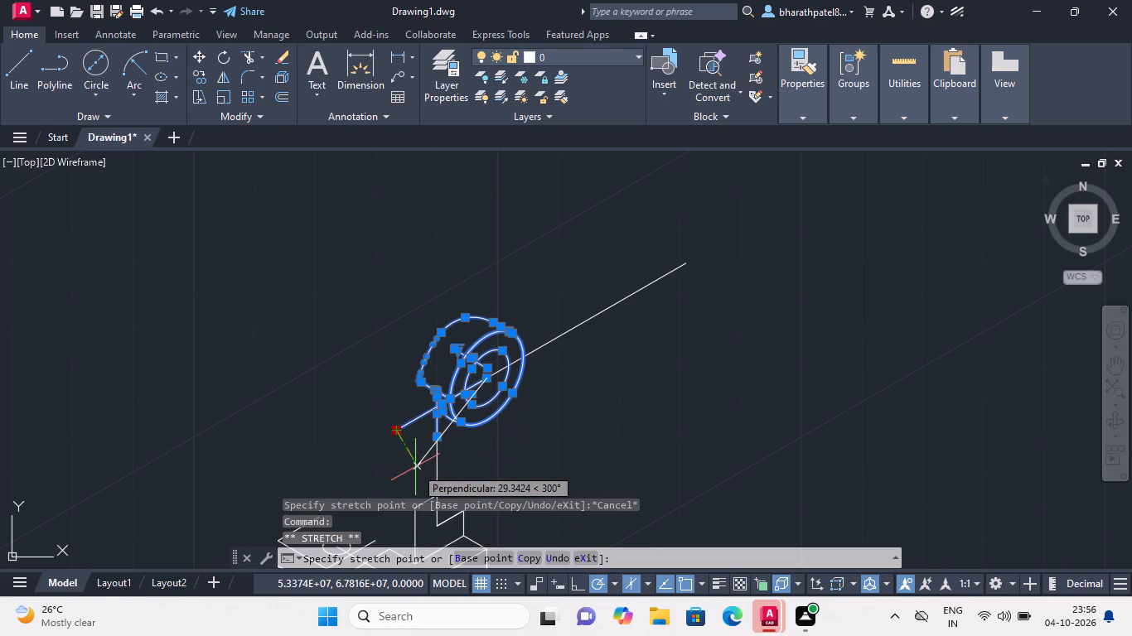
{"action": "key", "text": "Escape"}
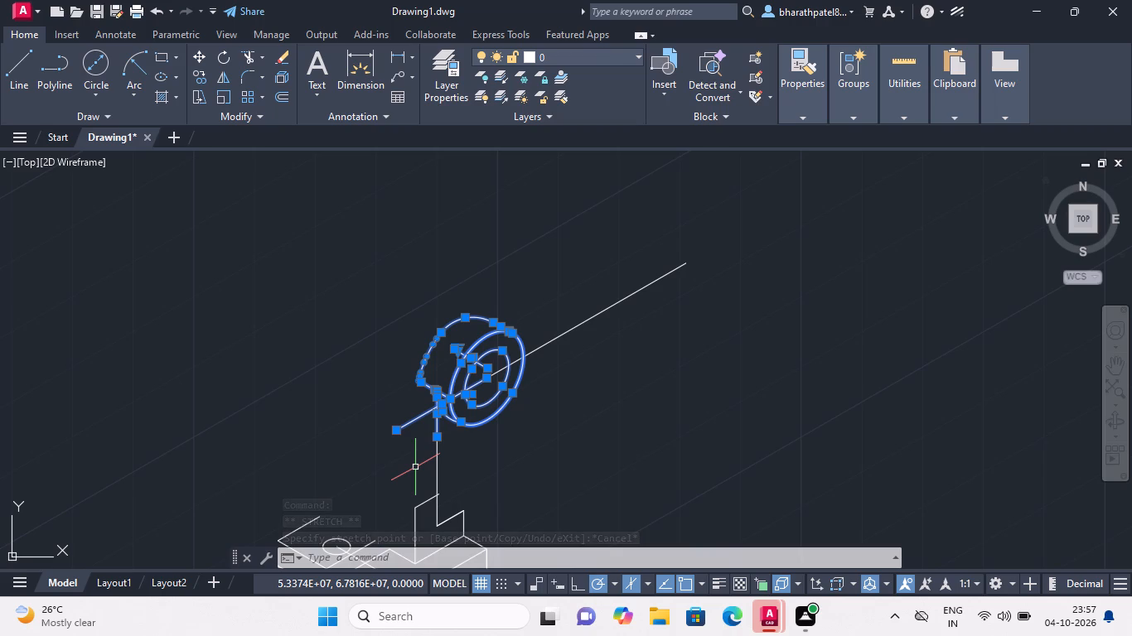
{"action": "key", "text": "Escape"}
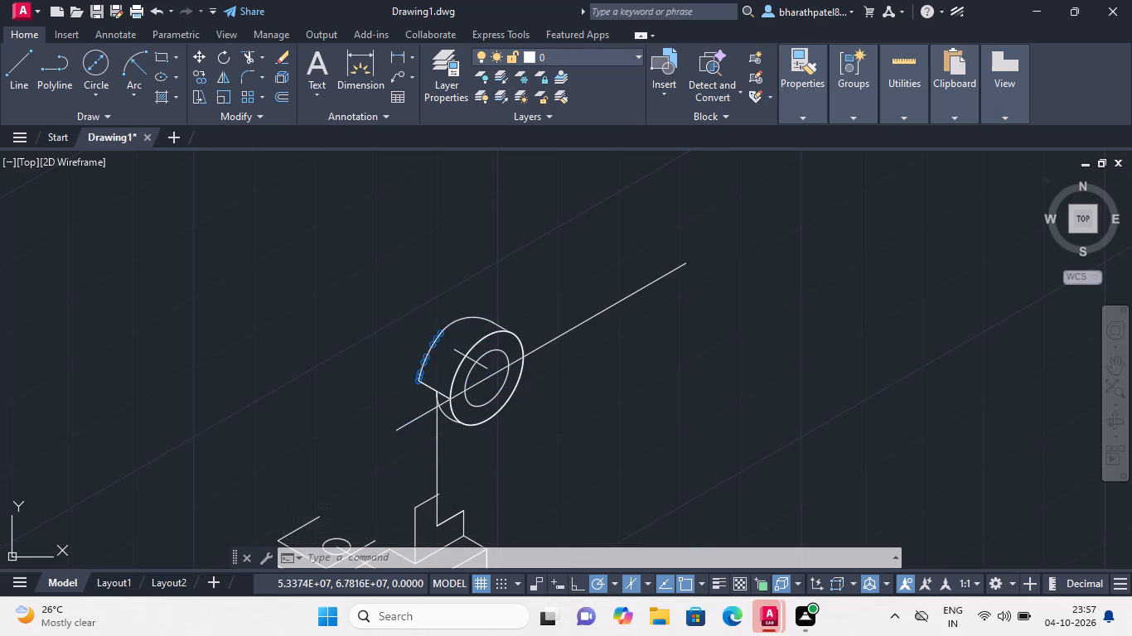
Delete the centre line segment running from the ring's centre across the upright's vertical line.
{"action": "left_click", "coordinate": [411, 422]}
{"action": "key", "text": "Delete"}
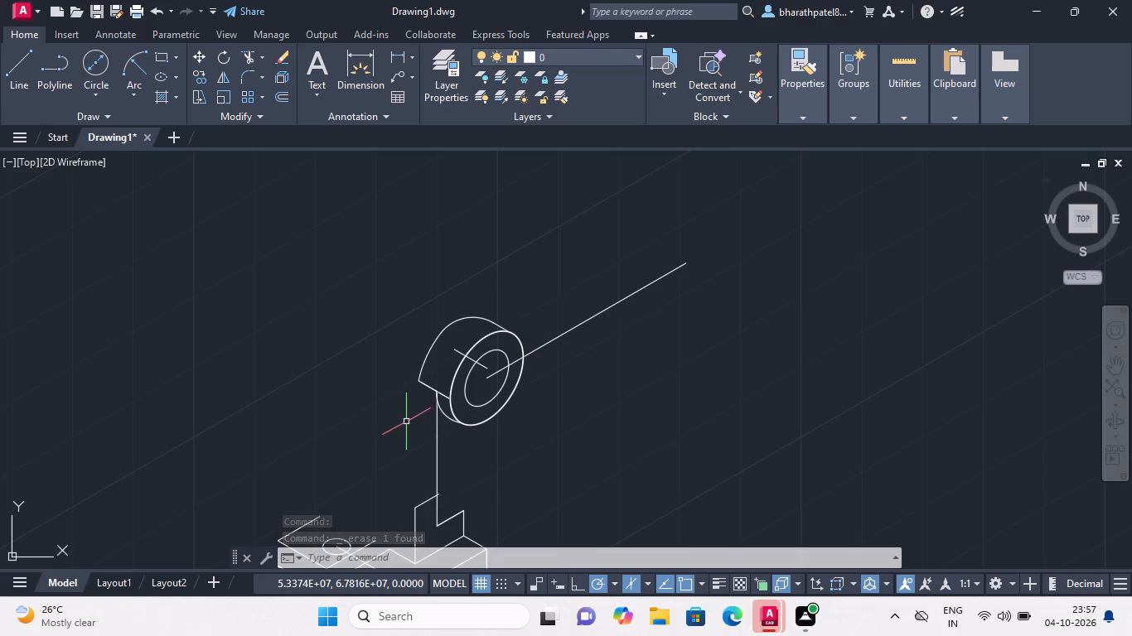
Join the ring's outline objects, selecting everything enclosed around the ring and the top of the upright.
{"action": "left_click", "coordinate": [385, 282]}
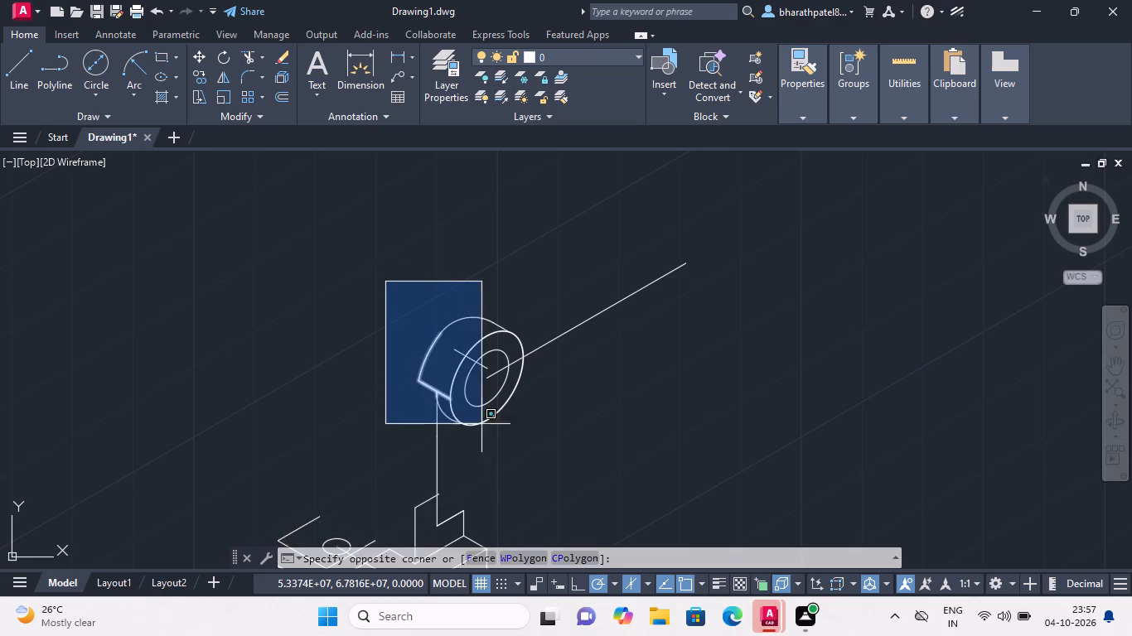
{"action": "left_click", "coordinate": [533, 461]}
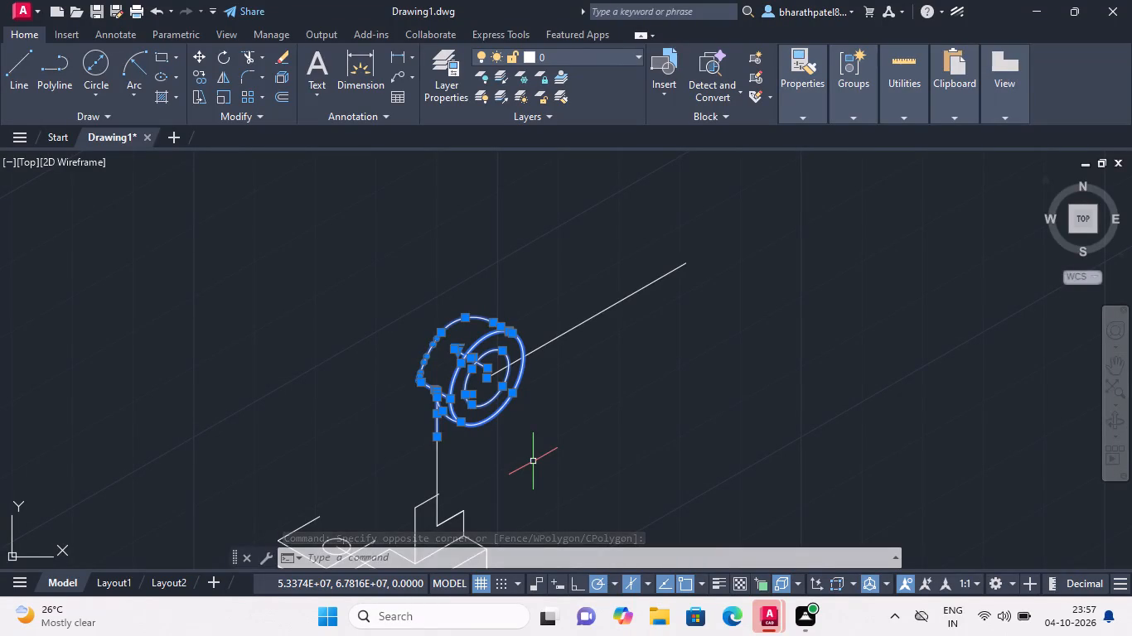
{"action": "key", "text": "j"}
{"action": "key", "text": "Return"}
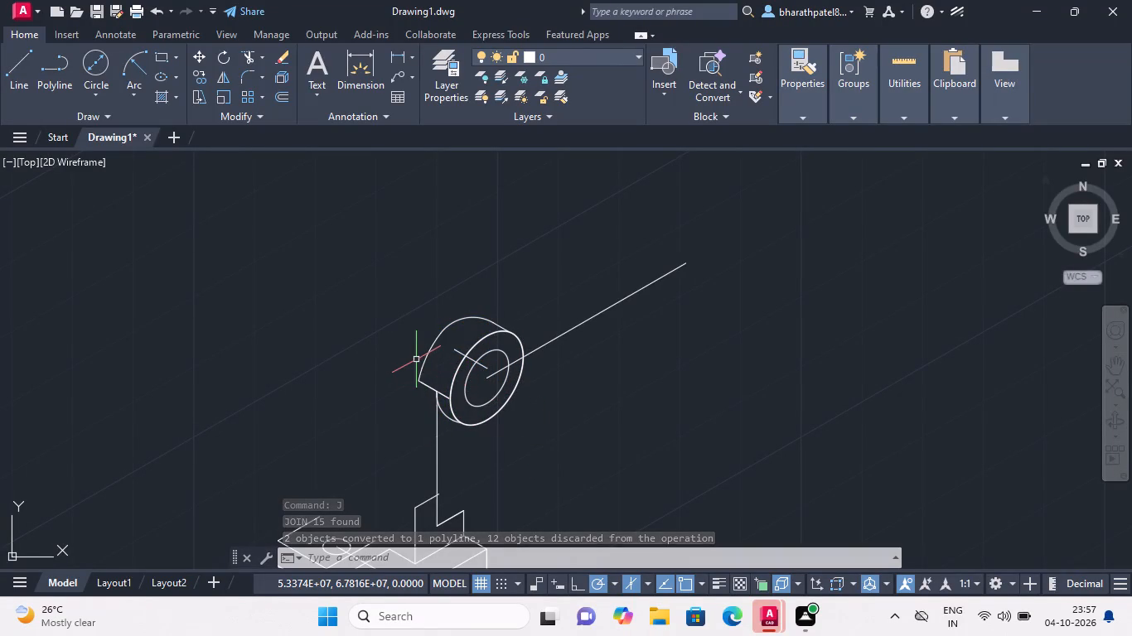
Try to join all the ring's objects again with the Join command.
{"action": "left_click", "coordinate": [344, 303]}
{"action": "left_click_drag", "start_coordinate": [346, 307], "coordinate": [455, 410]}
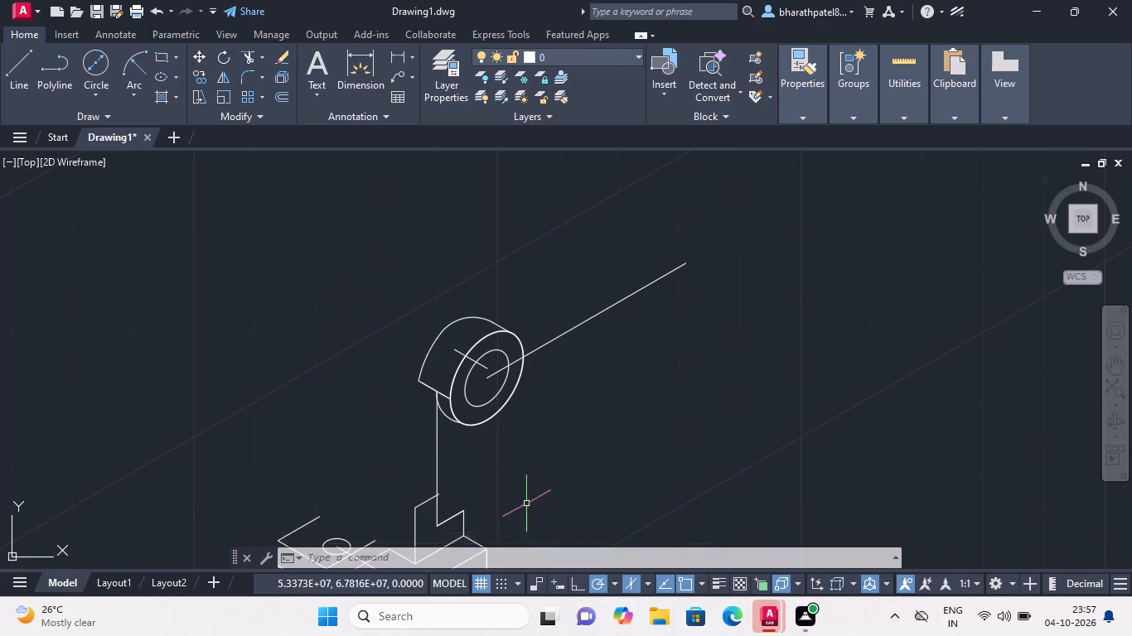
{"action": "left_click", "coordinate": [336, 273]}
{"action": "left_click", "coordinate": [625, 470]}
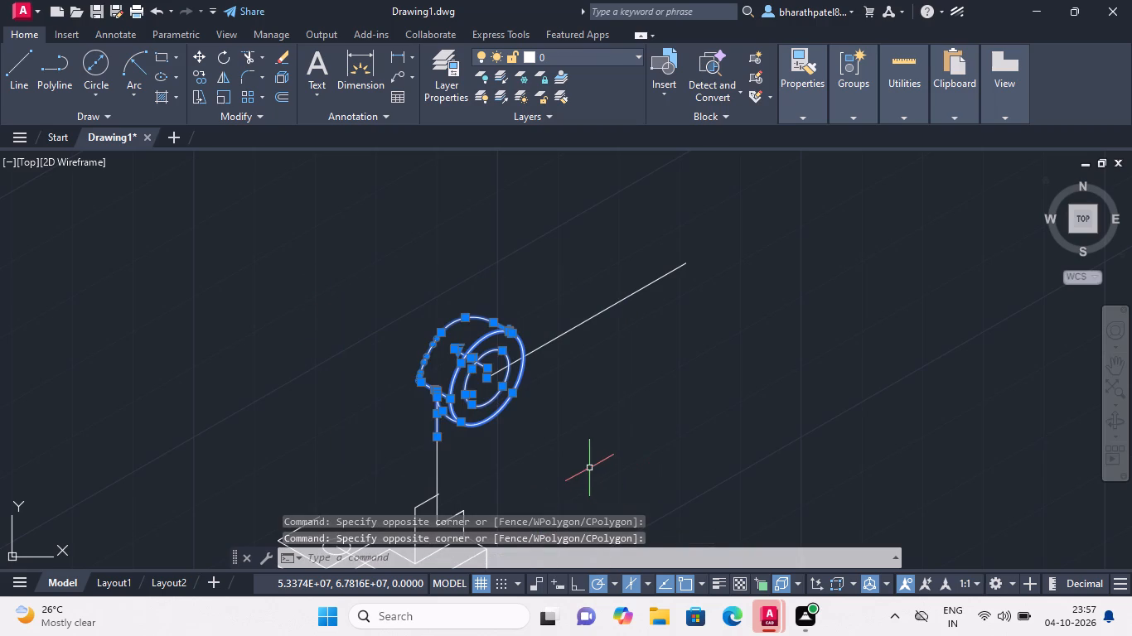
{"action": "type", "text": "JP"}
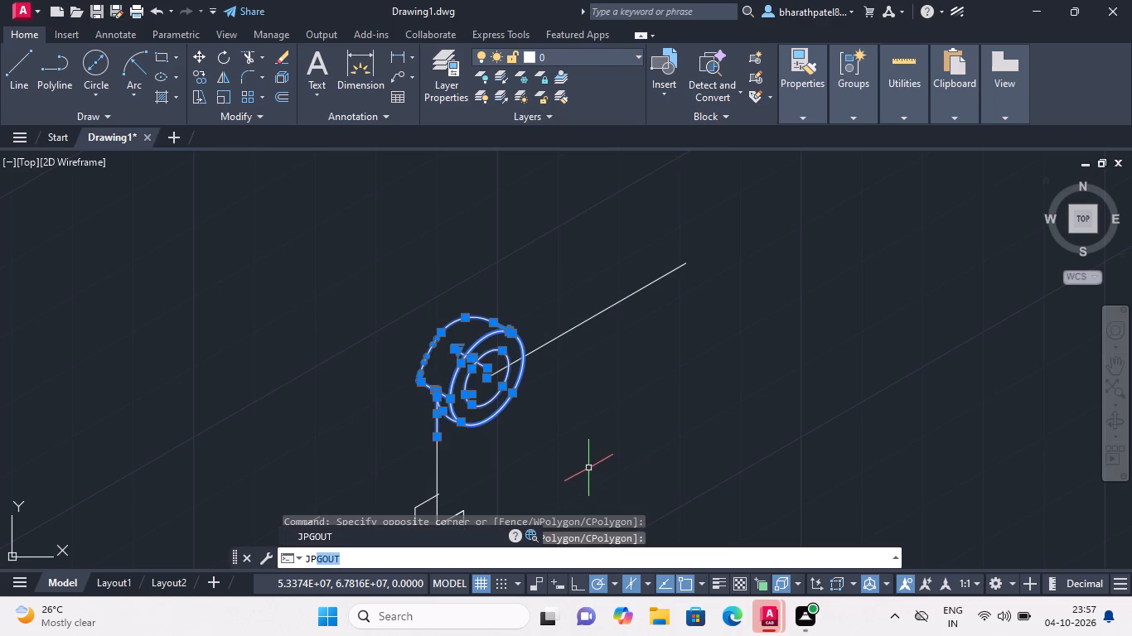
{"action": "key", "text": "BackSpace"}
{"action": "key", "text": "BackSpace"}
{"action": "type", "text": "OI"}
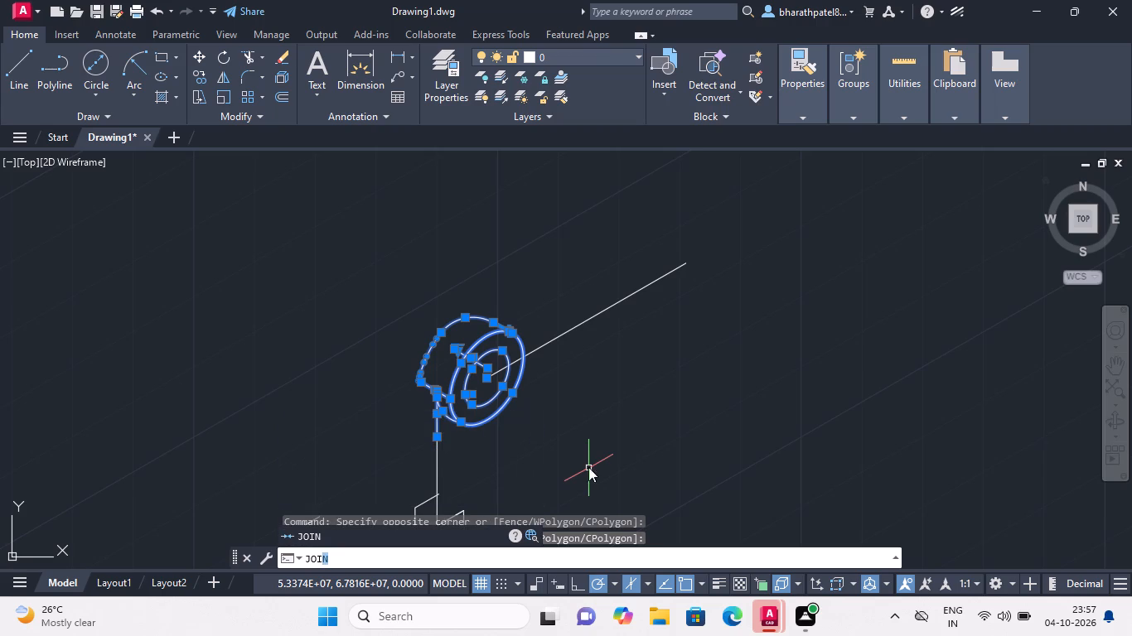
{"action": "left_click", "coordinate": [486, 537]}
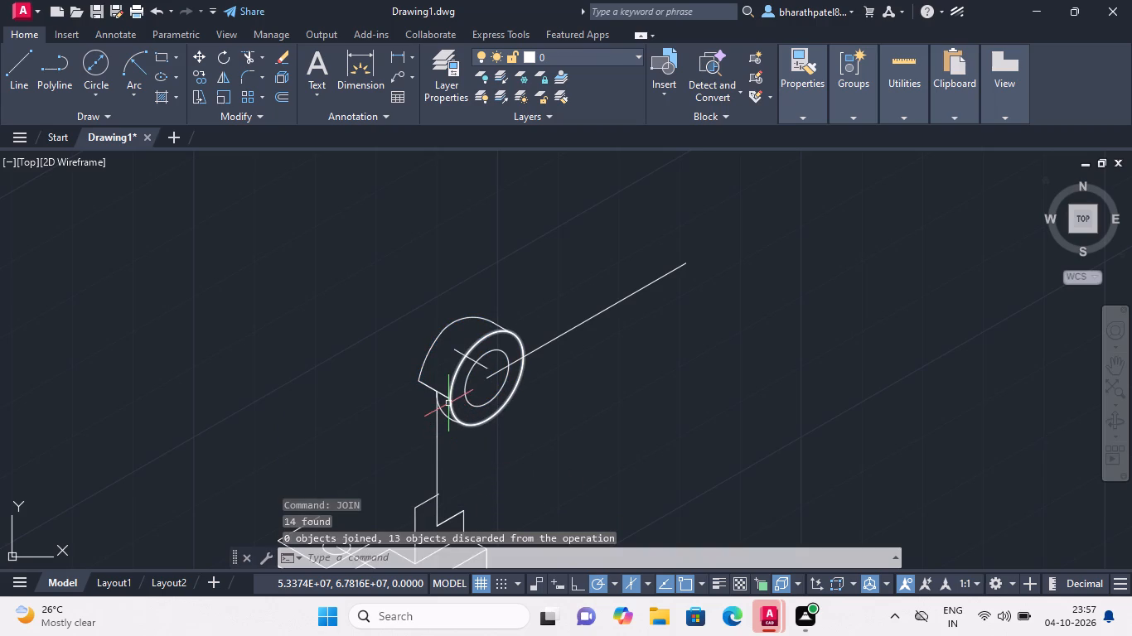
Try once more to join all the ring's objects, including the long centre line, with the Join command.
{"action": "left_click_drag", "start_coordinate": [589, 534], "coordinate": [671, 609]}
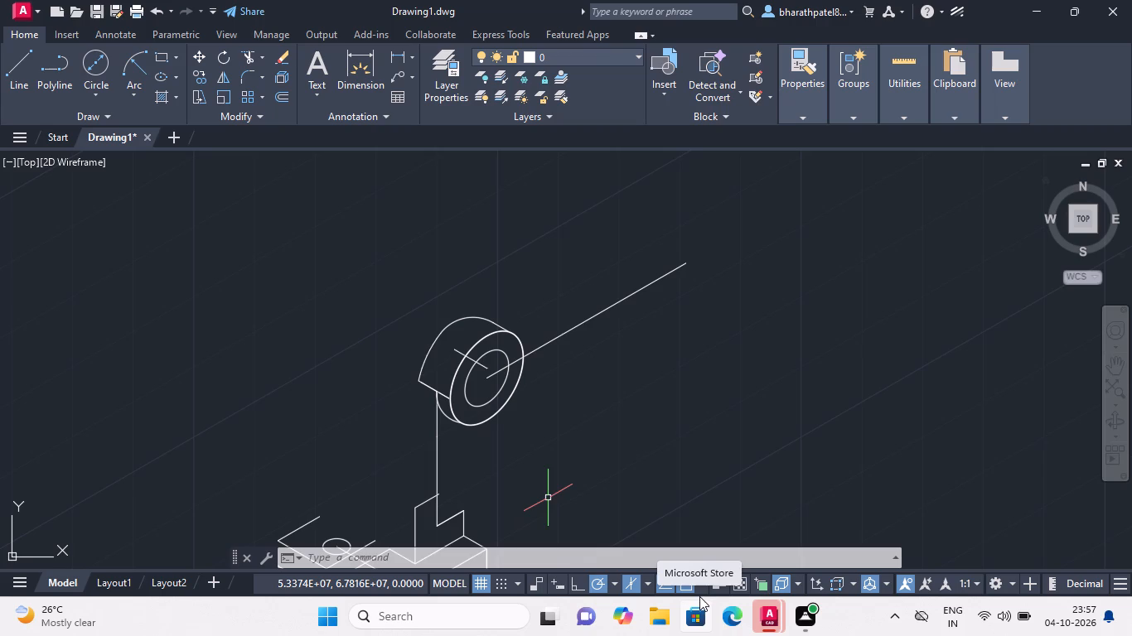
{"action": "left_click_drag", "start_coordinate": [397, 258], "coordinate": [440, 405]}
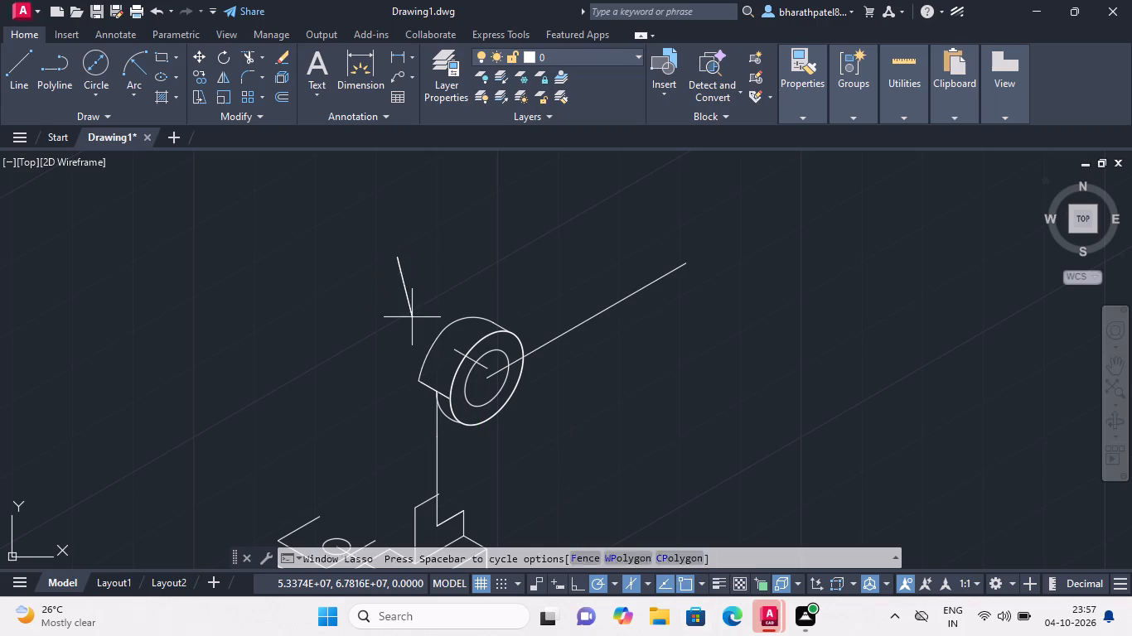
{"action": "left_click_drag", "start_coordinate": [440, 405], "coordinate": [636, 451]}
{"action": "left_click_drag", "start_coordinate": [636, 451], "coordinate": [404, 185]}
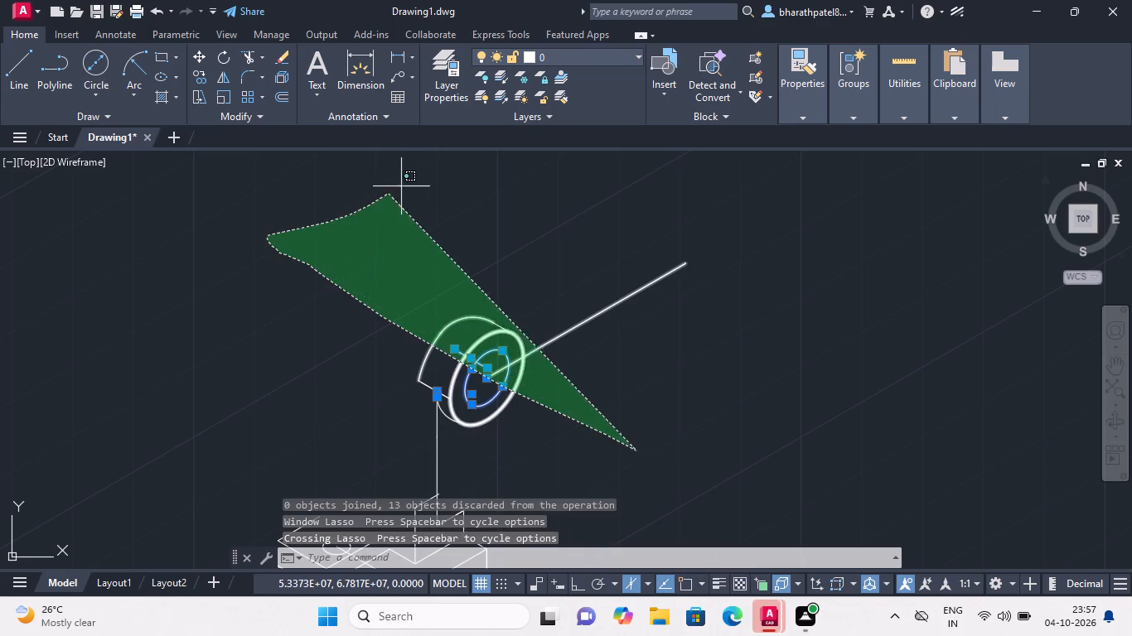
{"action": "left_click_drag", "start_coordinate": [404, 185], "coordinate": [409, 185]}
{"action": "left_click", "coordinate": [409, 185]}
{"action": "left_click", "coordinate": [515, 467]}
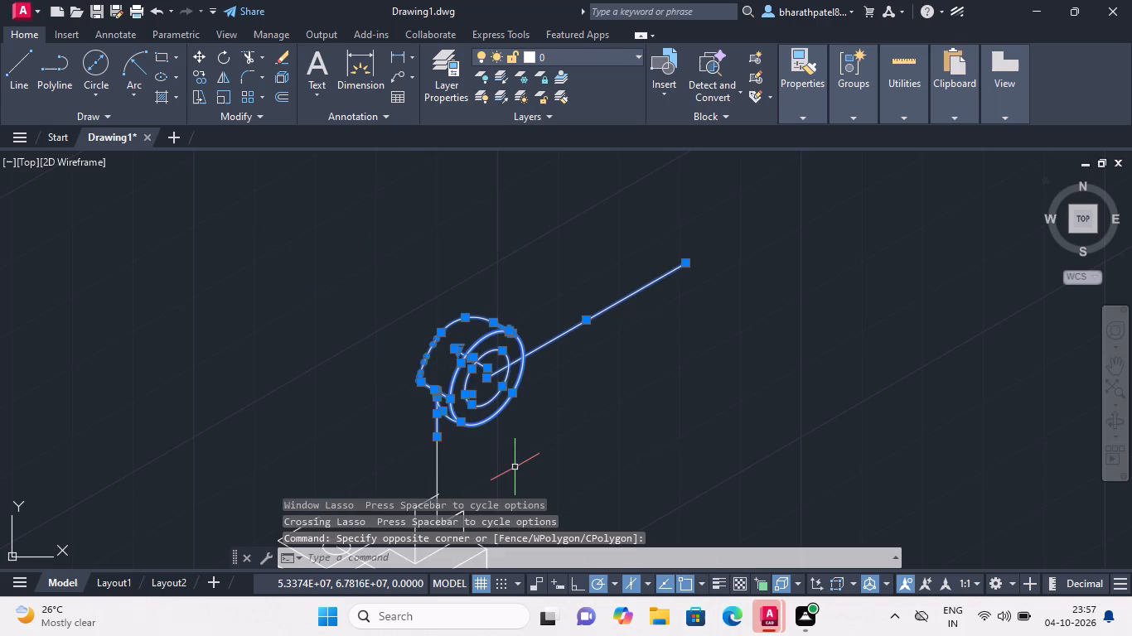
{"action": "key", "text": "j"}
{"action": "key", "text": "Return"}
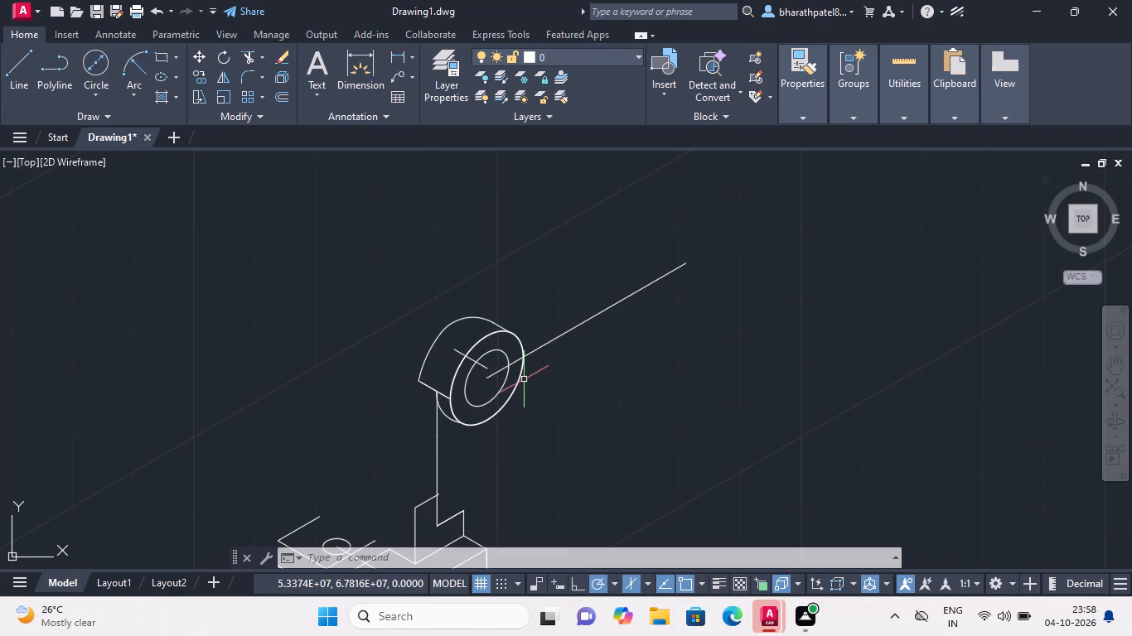
Delete the long construction line extending outward from the ring's centre.
{"action": "left_click", "coordinate": [544, 341]}
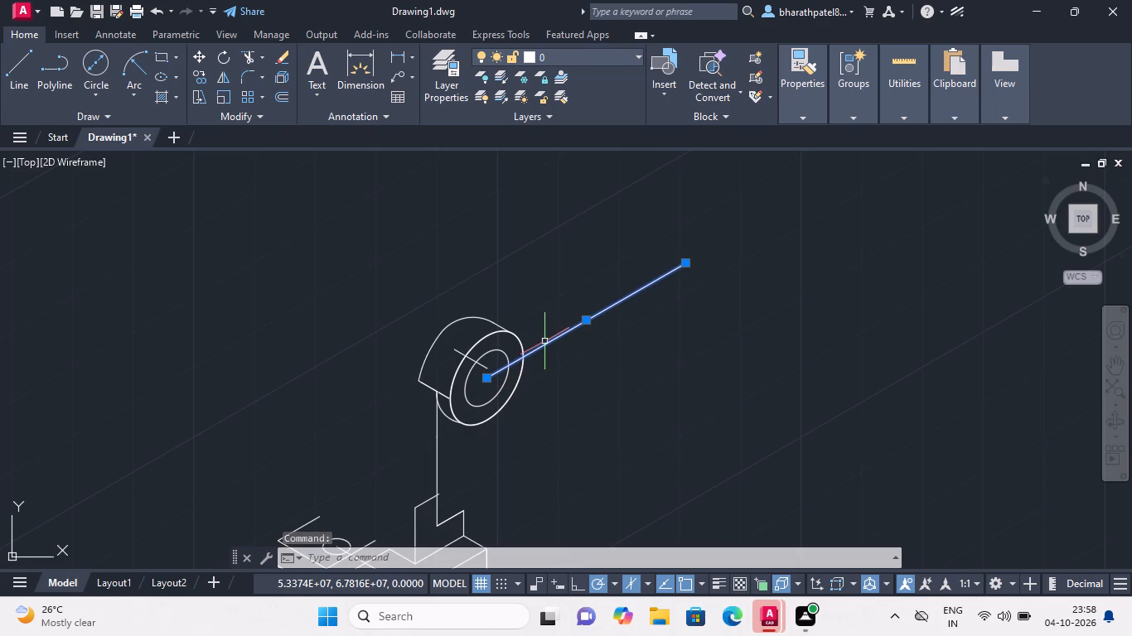
{"action": "key", "text": "Delete"}
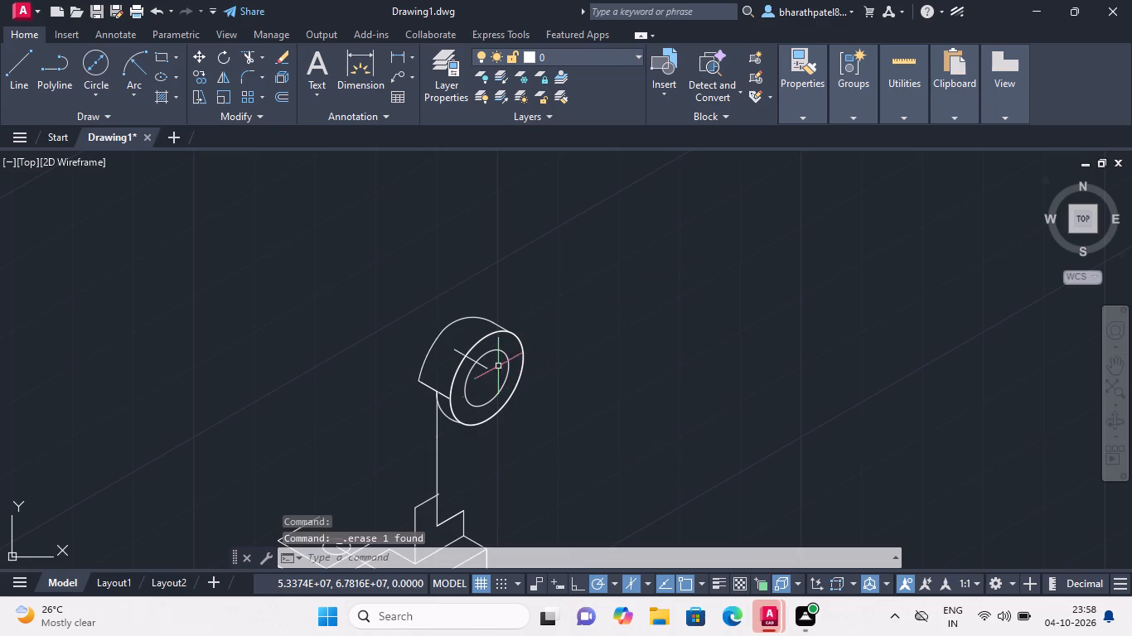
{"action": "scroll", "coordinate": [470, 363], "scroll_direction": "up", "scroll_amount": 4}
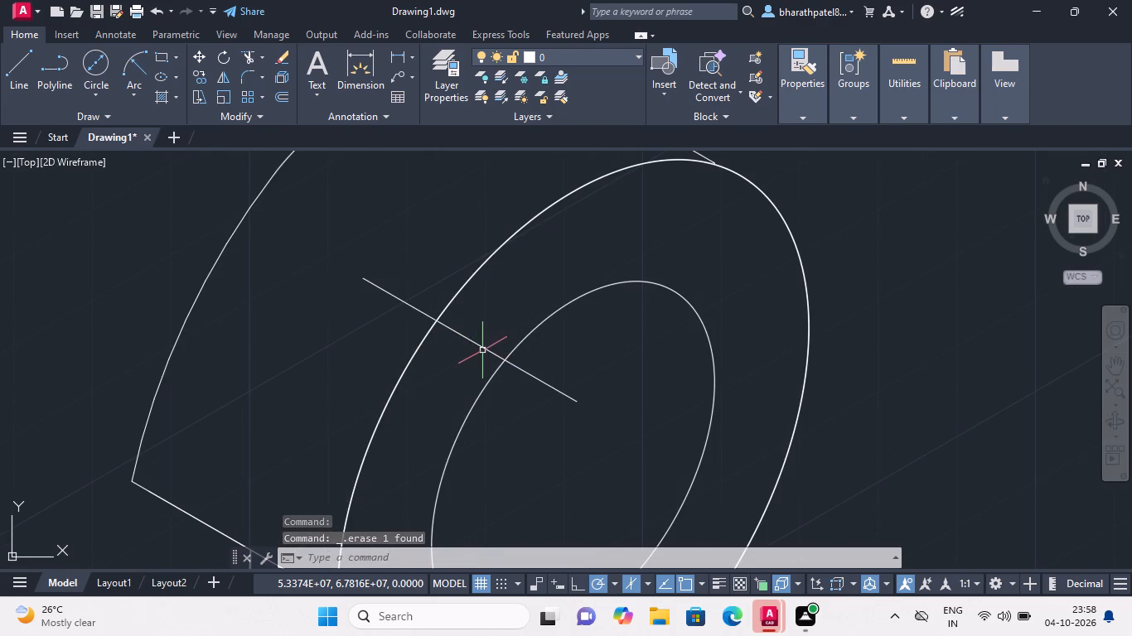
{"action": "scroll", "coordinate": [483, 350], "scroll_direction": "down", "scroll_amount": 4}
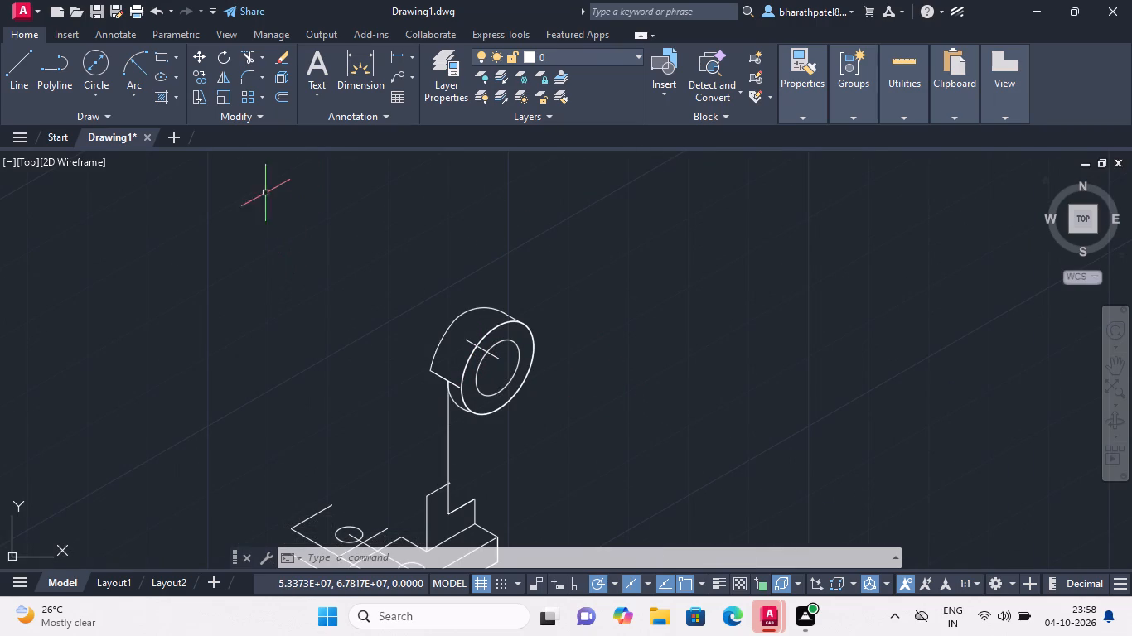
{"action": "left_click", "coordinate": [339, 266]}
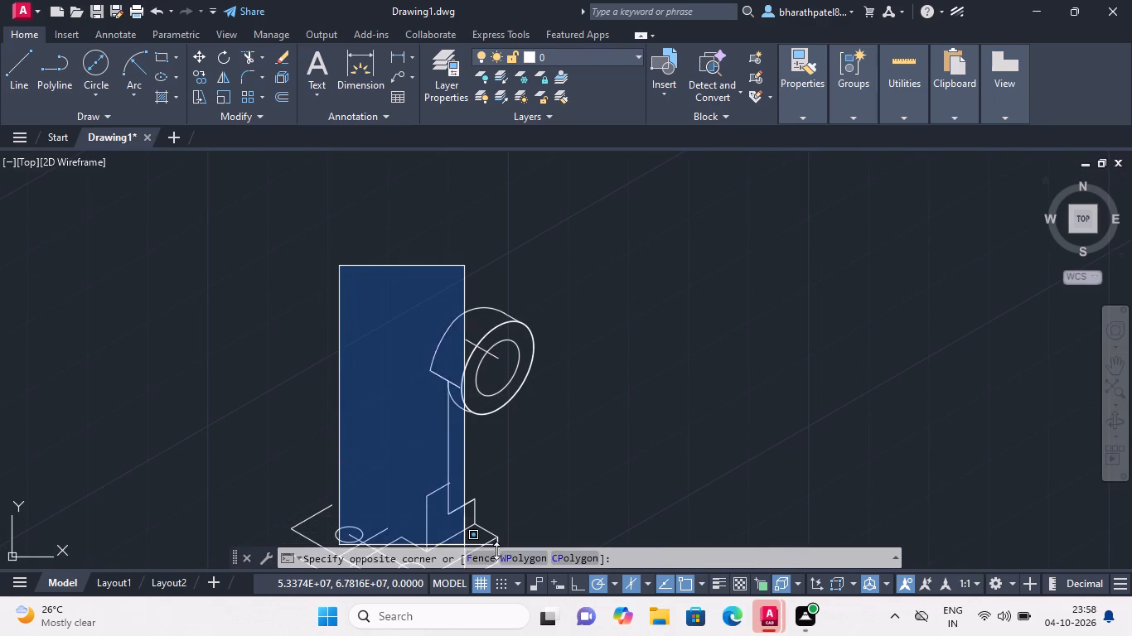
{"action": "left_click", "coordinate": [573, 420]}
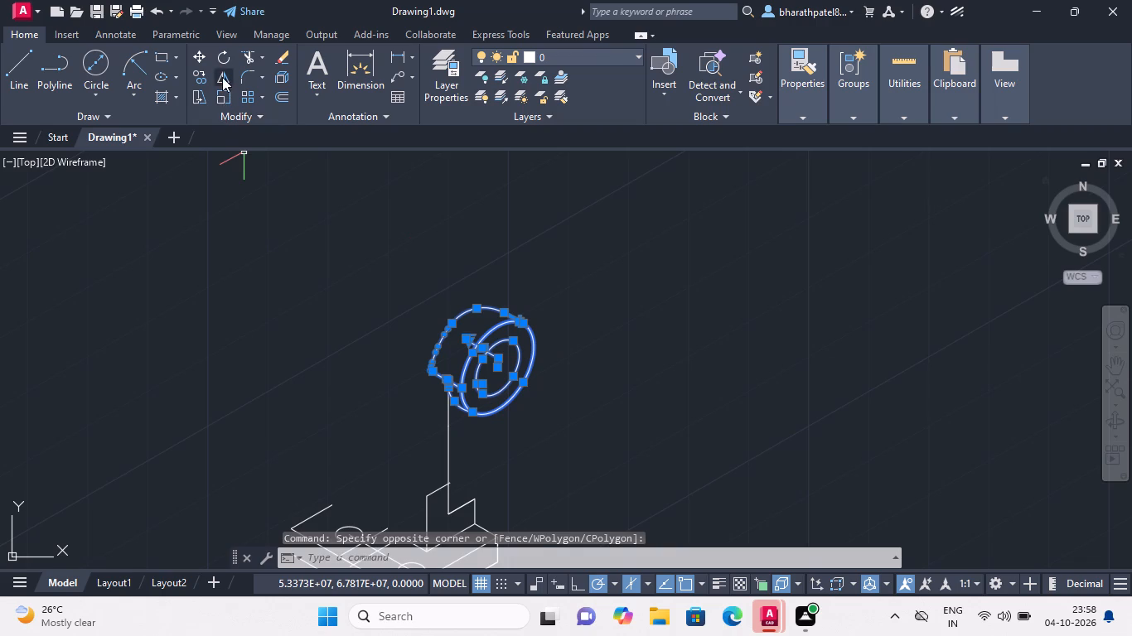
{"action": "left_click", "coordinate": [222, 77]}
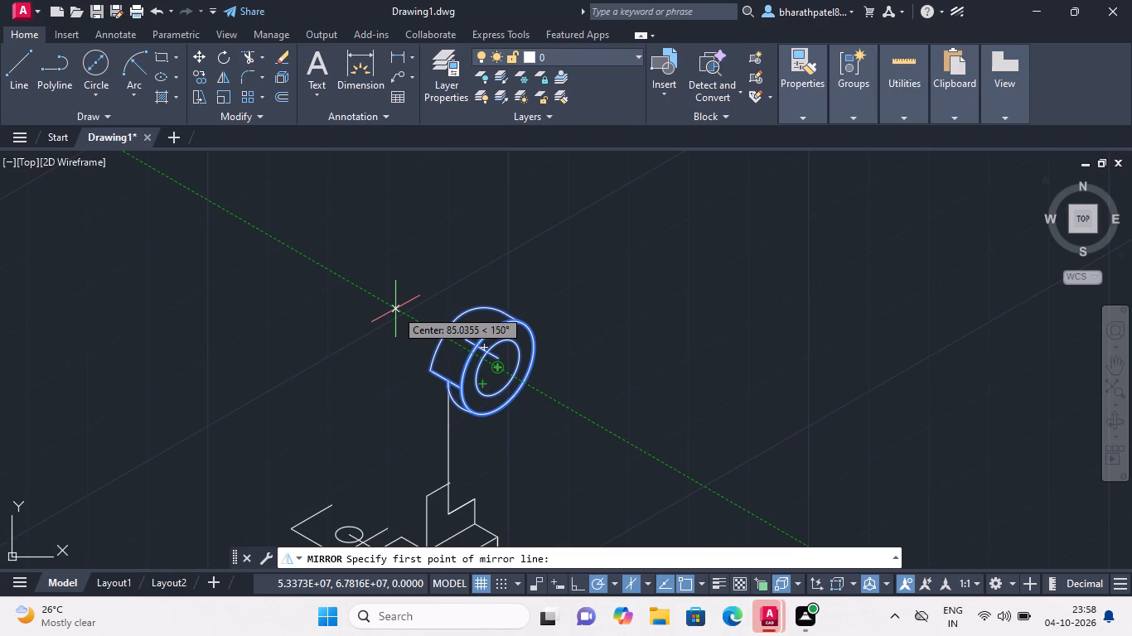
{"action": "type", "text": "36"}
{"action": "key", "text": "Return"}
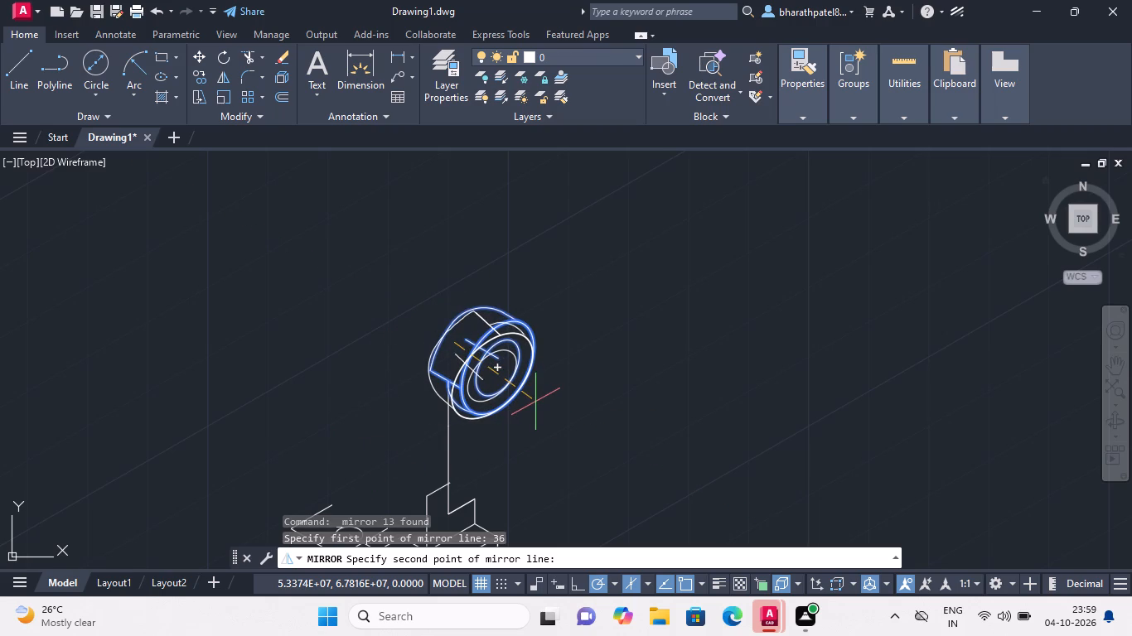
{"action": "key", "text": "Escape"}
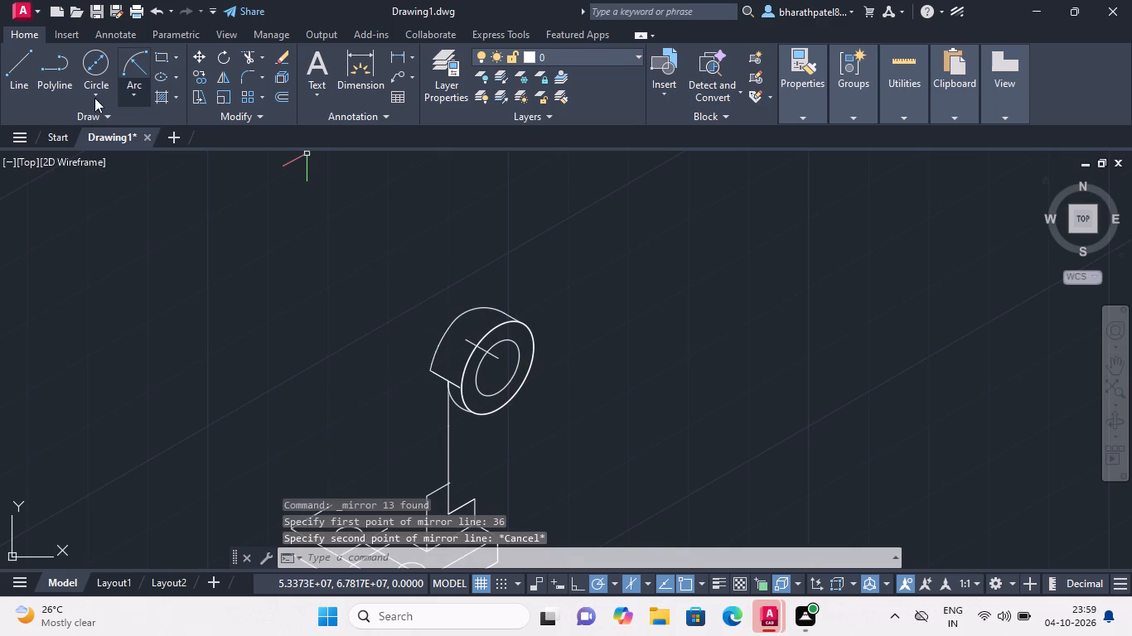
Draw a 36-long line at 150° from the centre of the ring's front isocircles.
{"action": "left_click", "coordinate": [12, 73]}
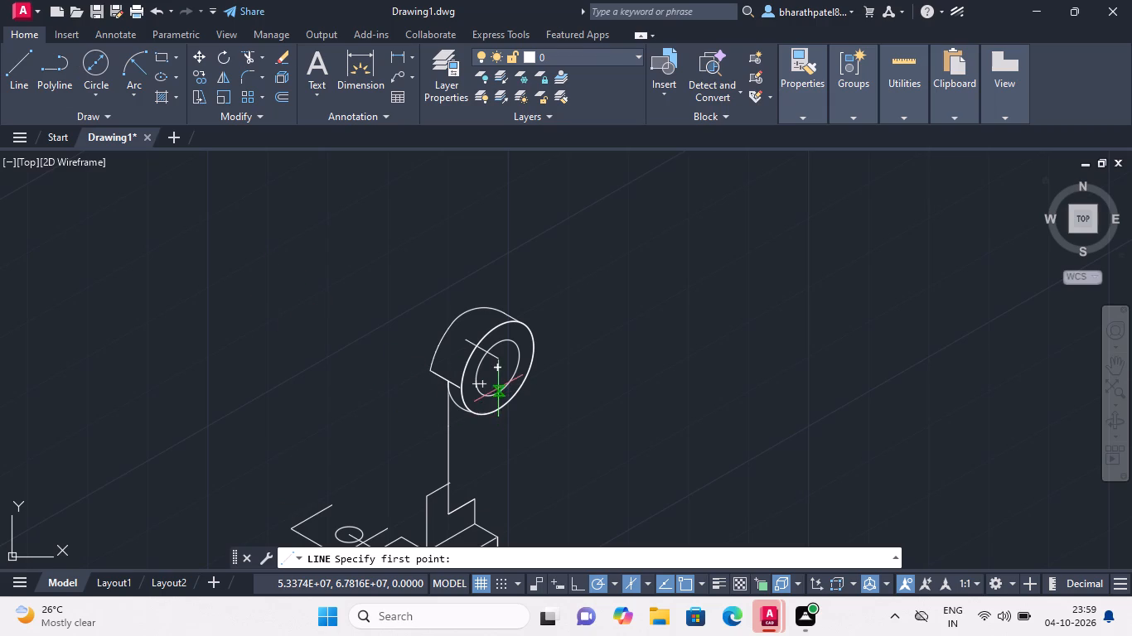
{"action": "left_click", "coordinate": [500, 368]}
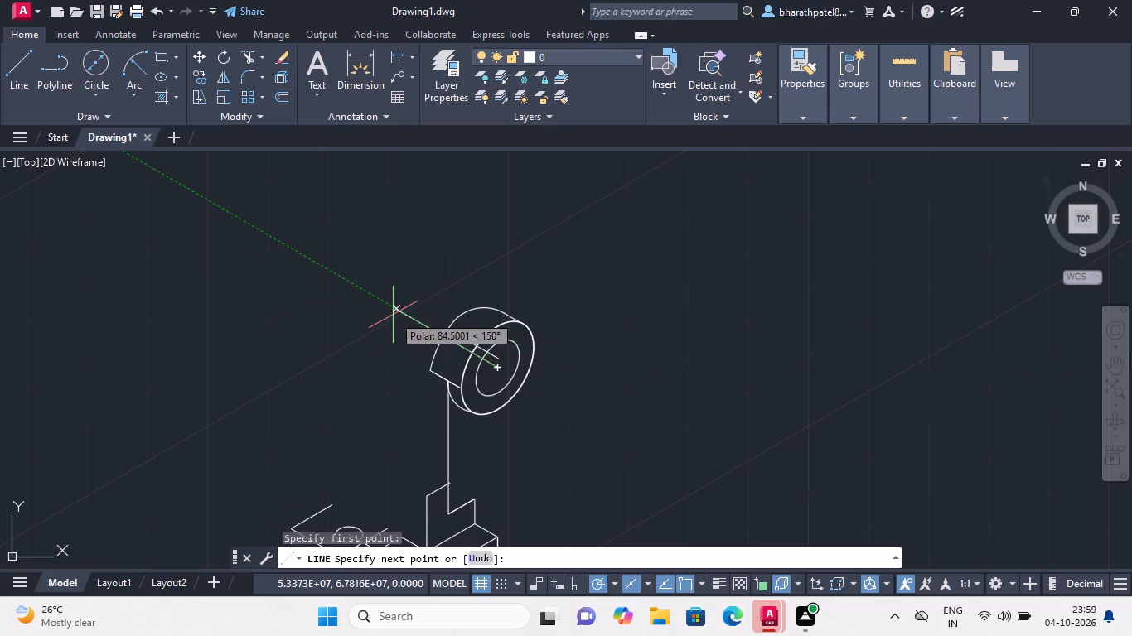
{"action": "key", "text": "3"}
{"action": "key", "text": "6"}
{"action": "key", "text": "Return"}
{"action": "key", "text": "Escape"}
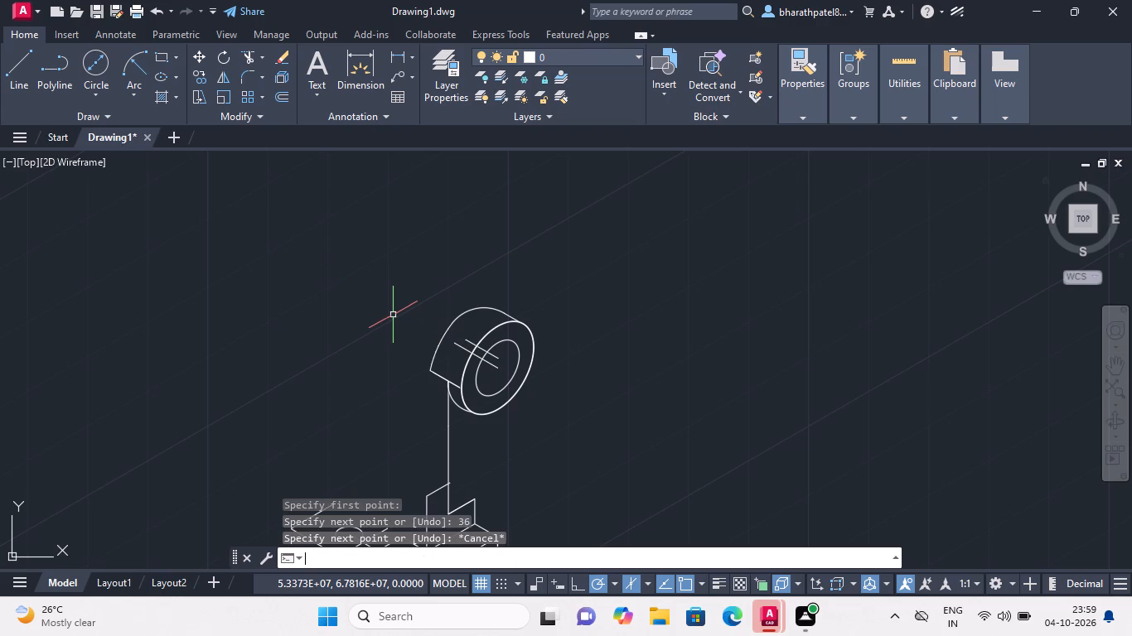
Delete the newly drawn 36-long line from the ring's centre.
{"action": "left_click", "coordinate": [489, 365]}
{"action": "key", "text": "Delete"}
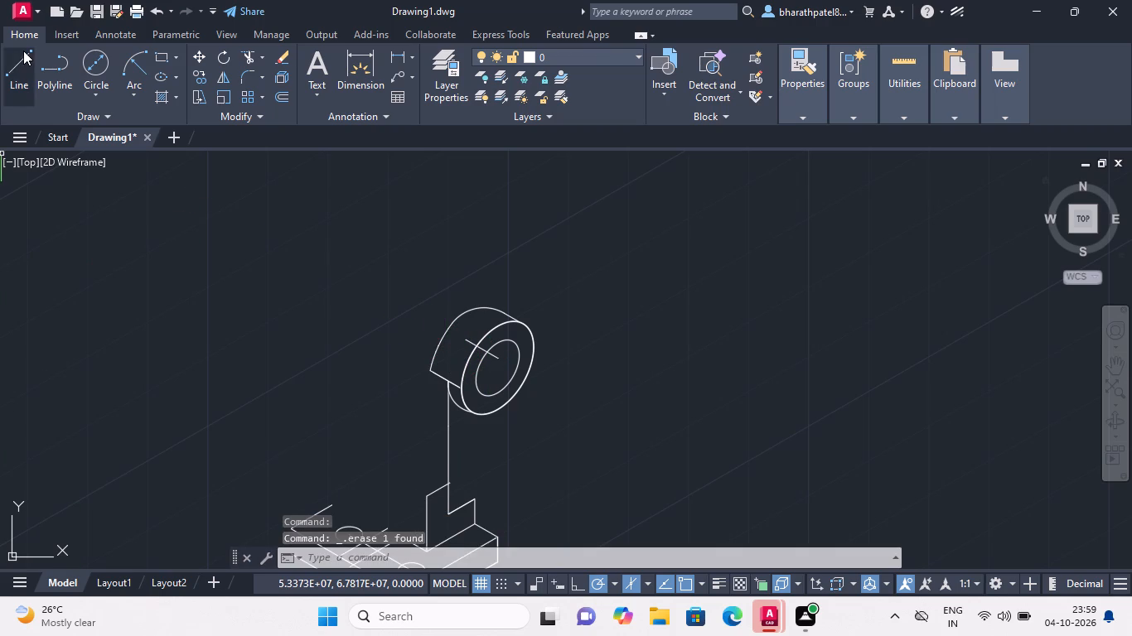
Draw a 36-long line at 150° from the centre of the ring's front isocircles.
{"action": "left_click", "coordinate": [23, 51]}
{"action": "left_click", "coordinate": [498, 373]}
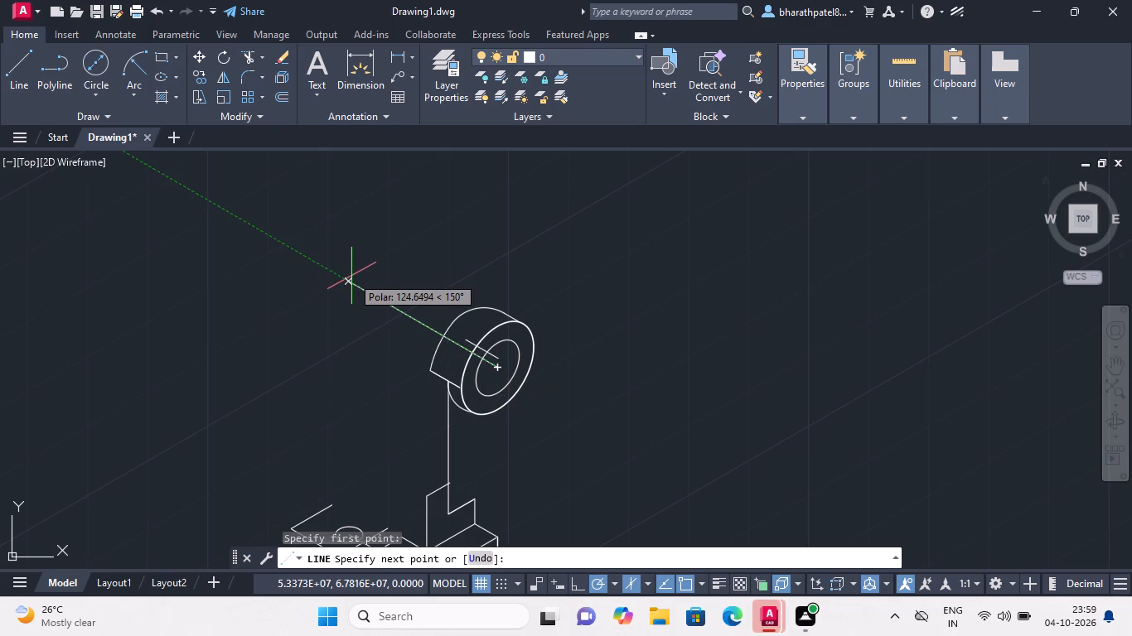
{"action": "key", "text": "3"}
{"action": "key", "text": "6"}
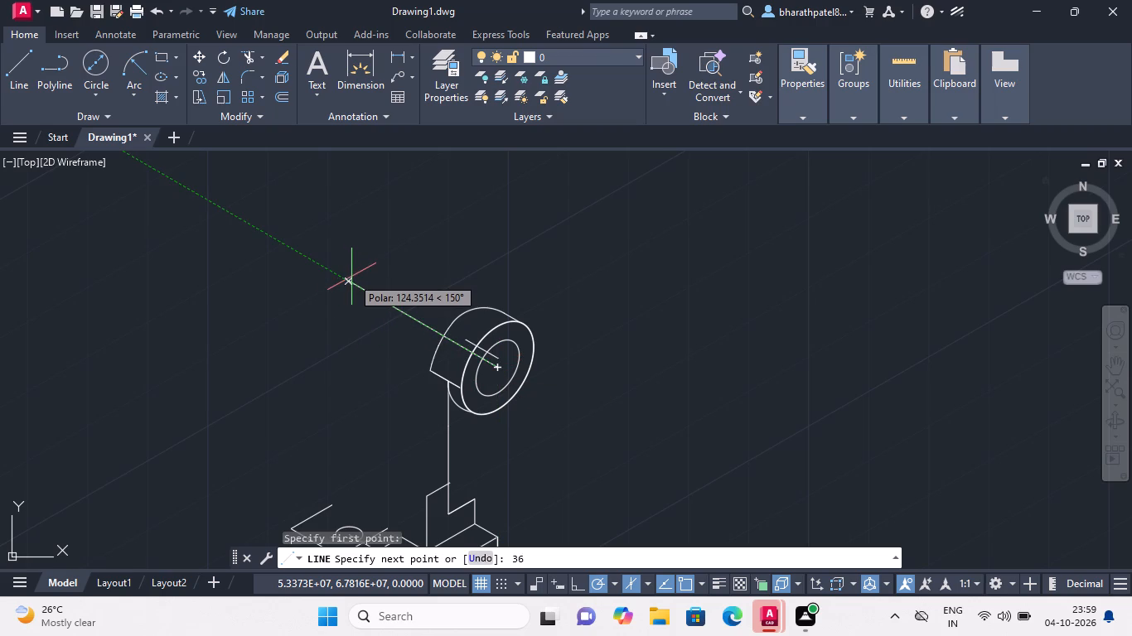
{"action": "key", "text": "Return"}
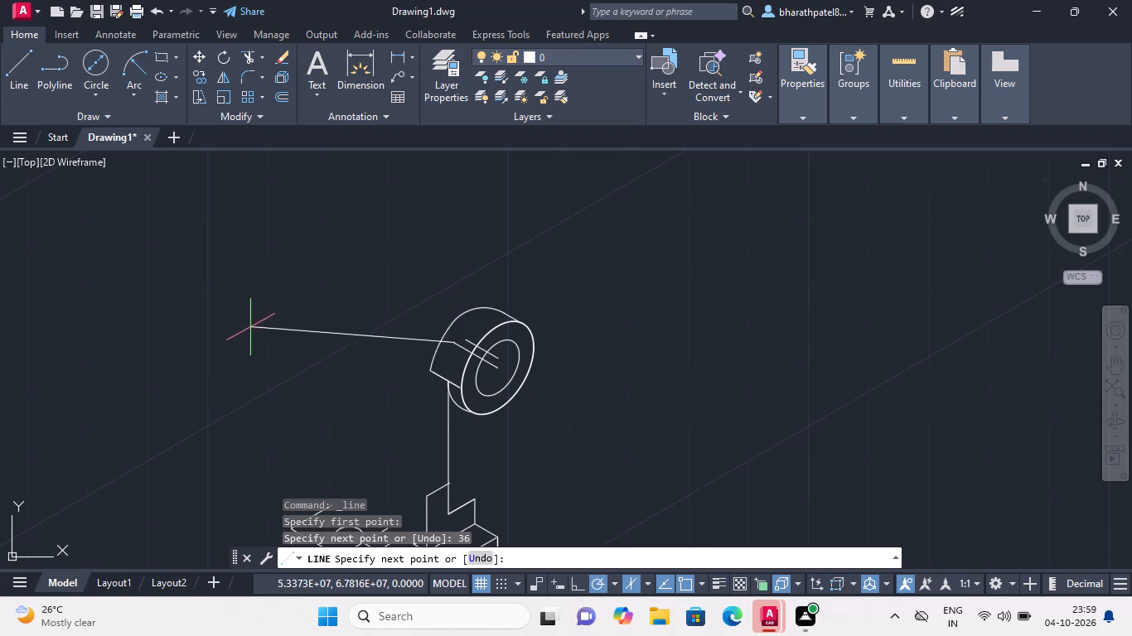
{"action": "key", "text": "Escape"}
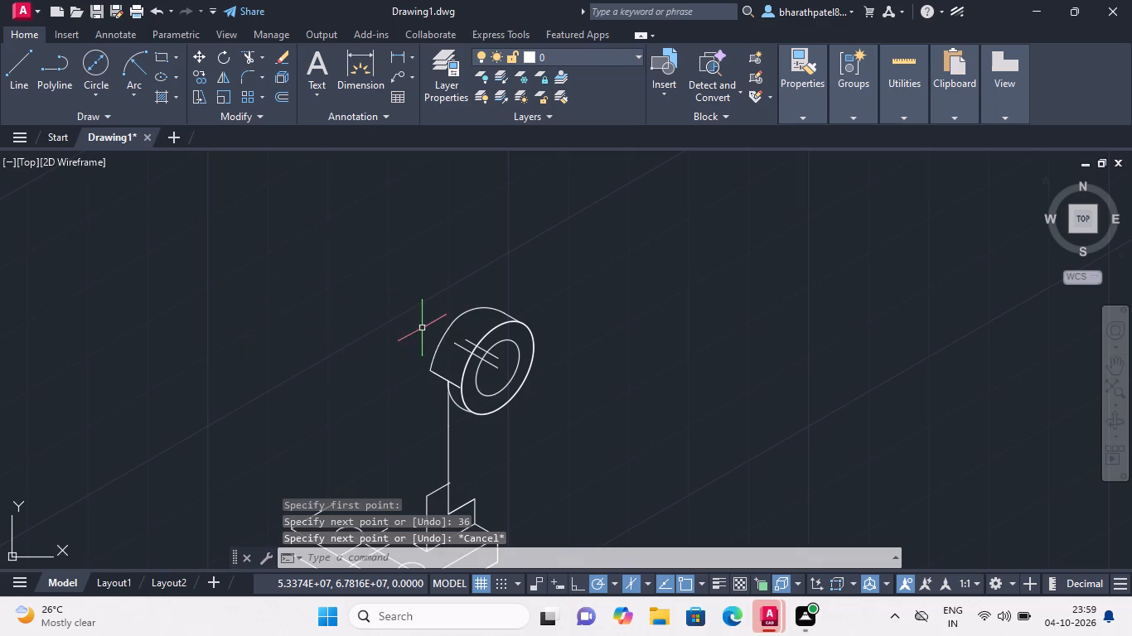
Delete the older parallel line lying just above the 36-long centre line.
{"action": "left_click", "coordinate": [483, 346]}
{"action": "key", "text": "Delete"}
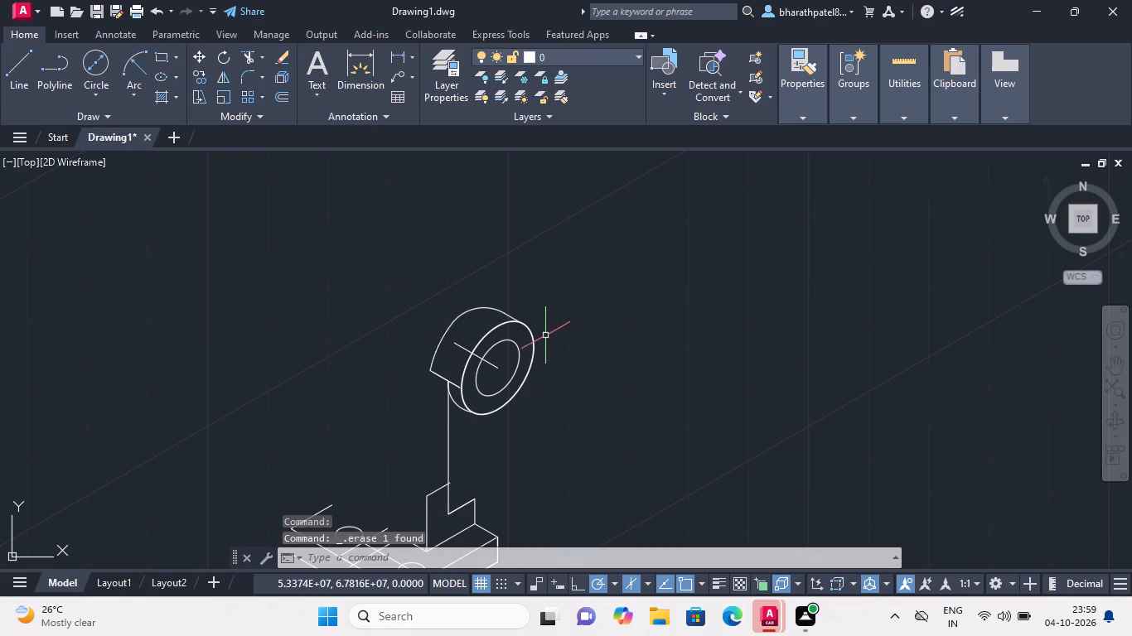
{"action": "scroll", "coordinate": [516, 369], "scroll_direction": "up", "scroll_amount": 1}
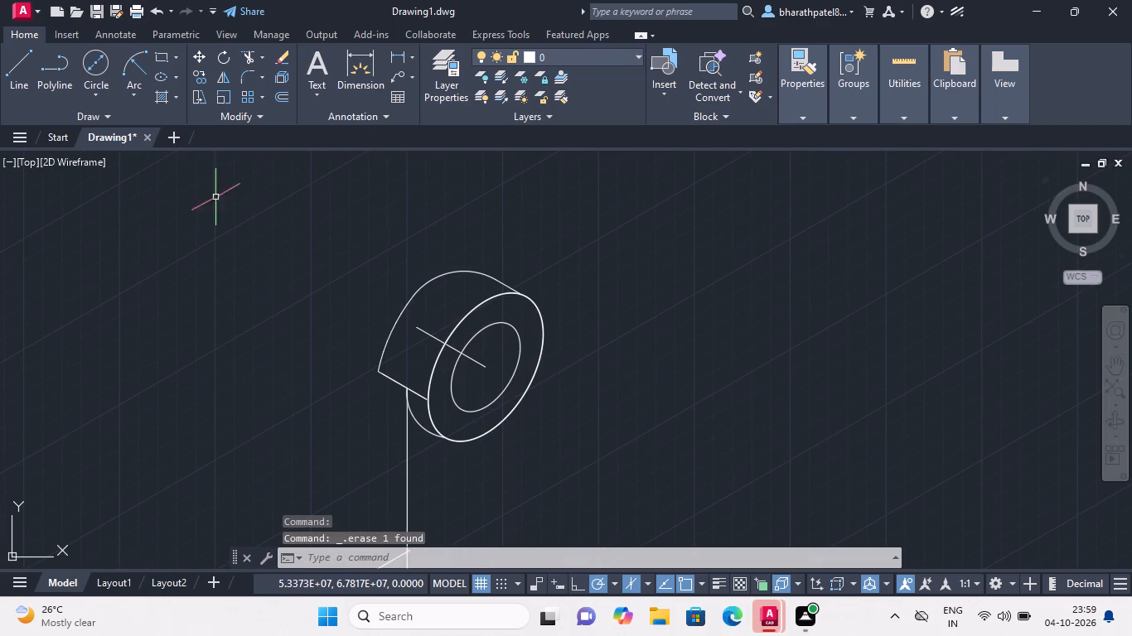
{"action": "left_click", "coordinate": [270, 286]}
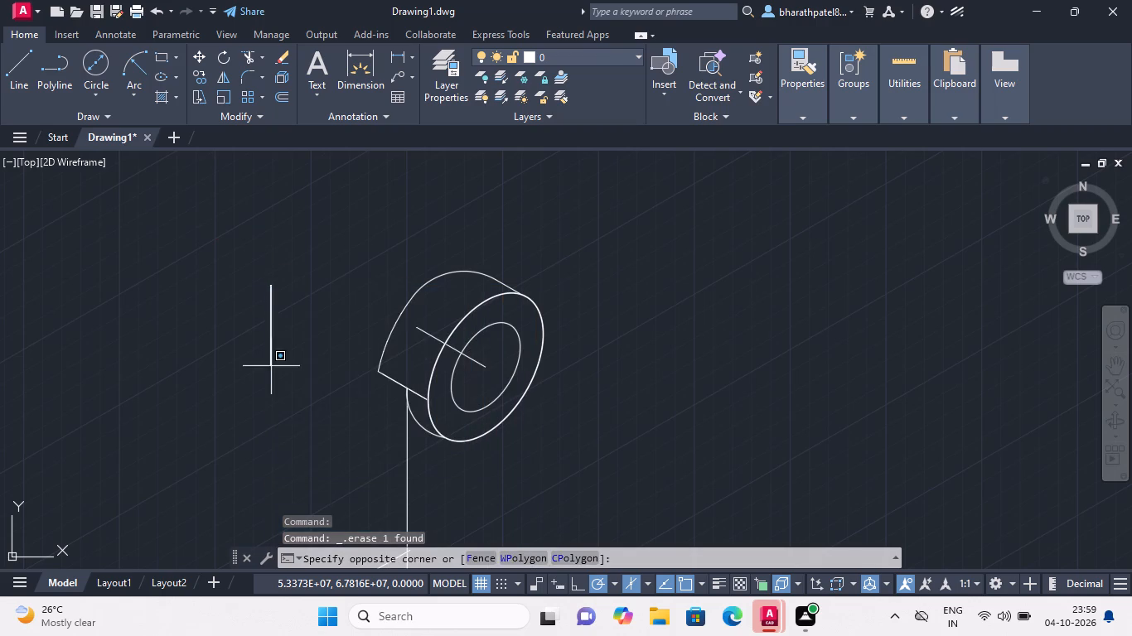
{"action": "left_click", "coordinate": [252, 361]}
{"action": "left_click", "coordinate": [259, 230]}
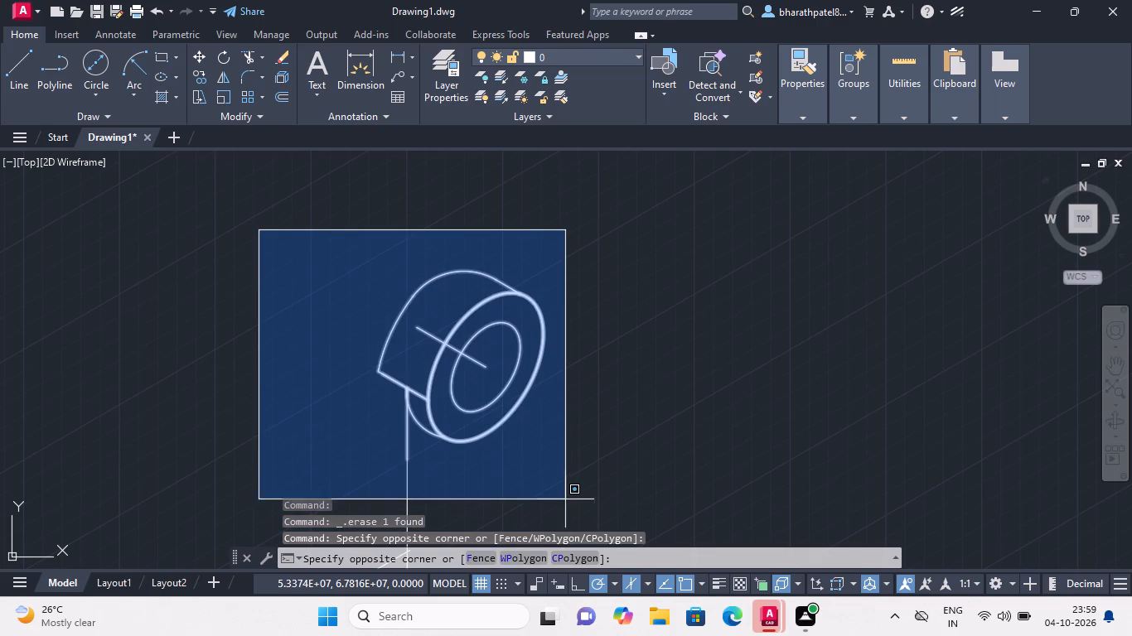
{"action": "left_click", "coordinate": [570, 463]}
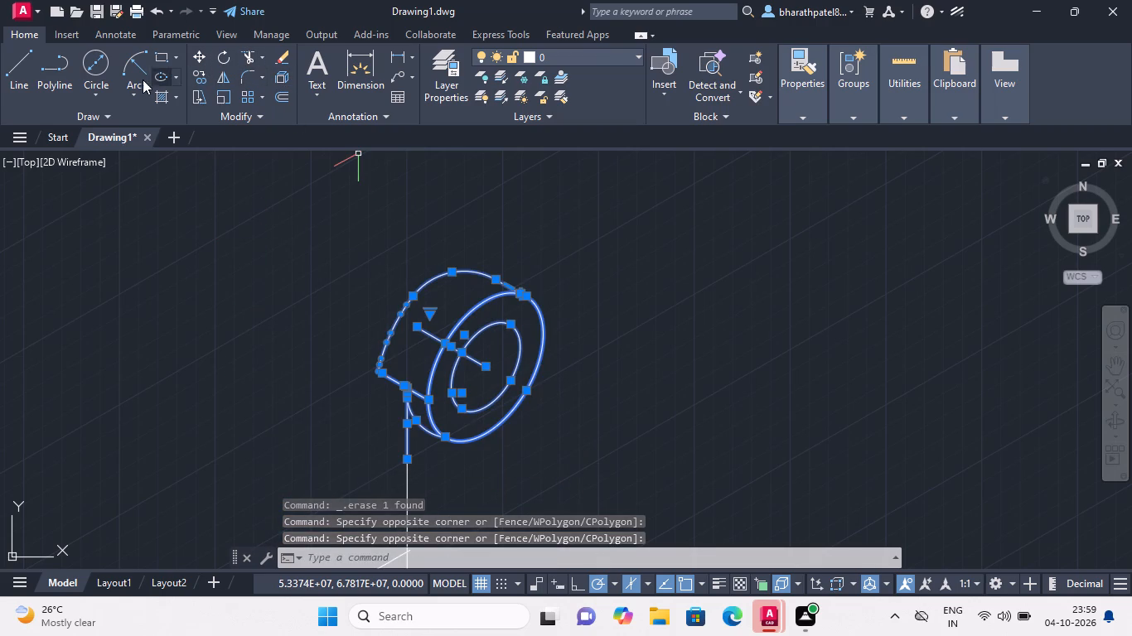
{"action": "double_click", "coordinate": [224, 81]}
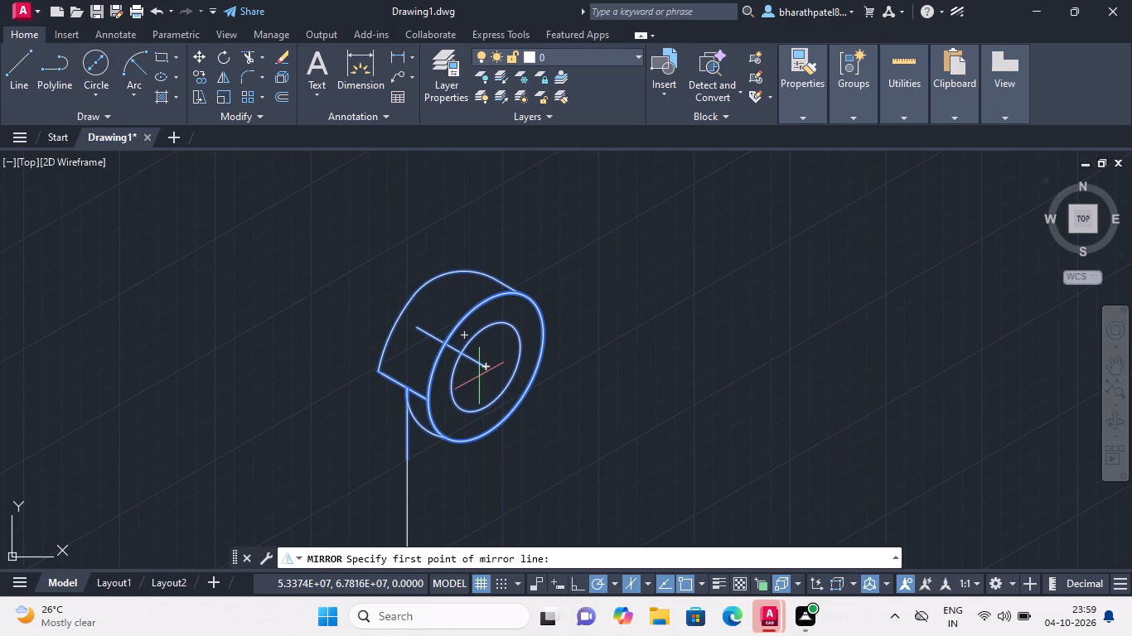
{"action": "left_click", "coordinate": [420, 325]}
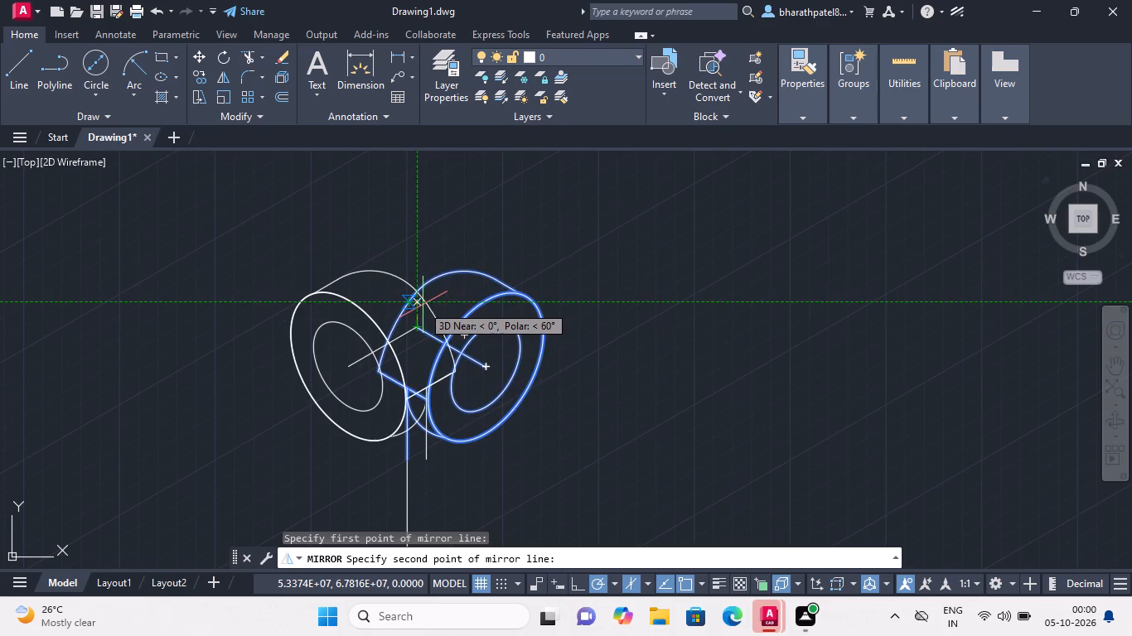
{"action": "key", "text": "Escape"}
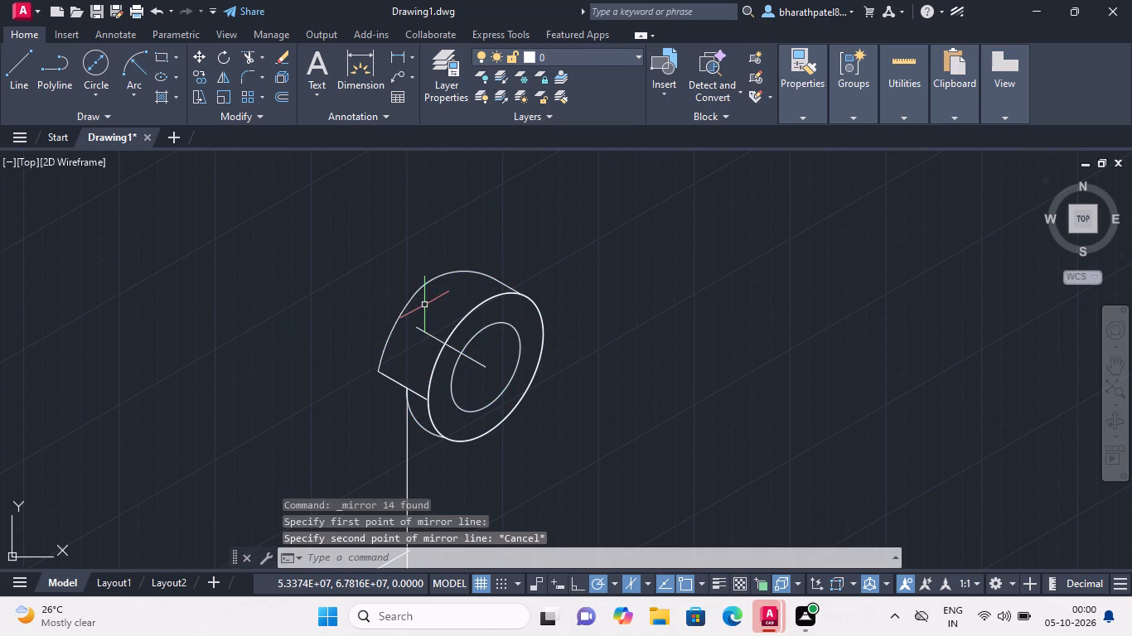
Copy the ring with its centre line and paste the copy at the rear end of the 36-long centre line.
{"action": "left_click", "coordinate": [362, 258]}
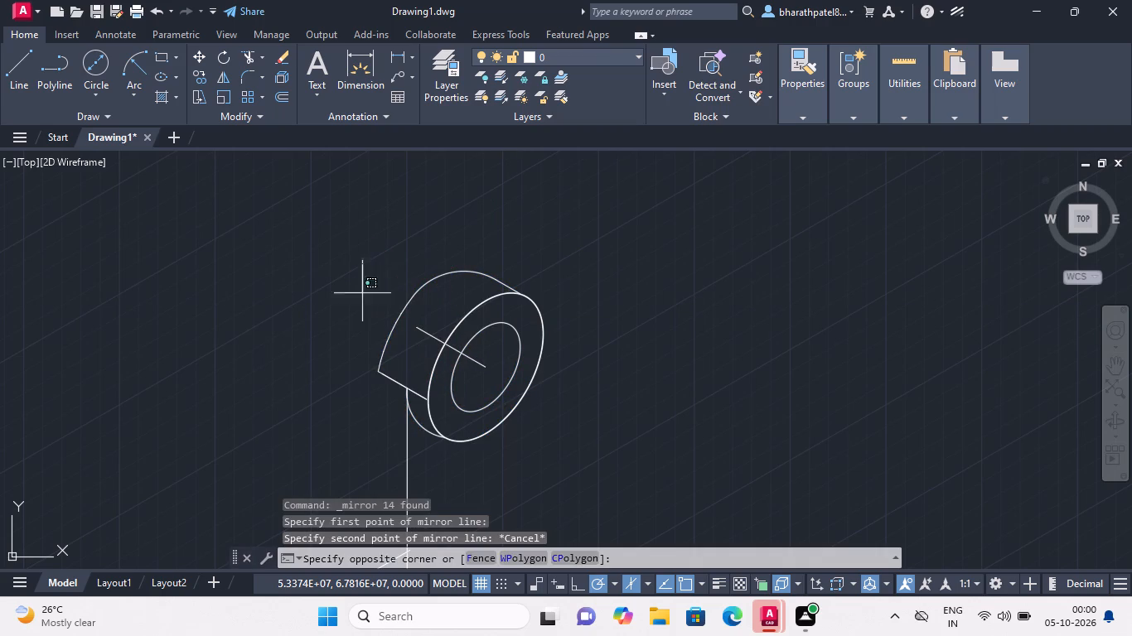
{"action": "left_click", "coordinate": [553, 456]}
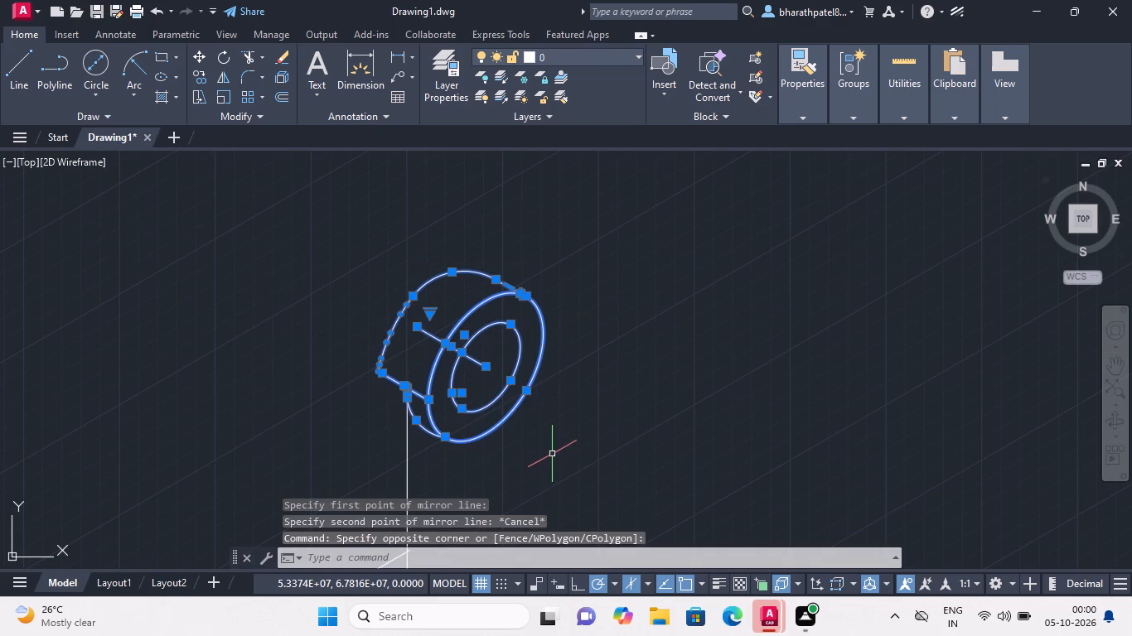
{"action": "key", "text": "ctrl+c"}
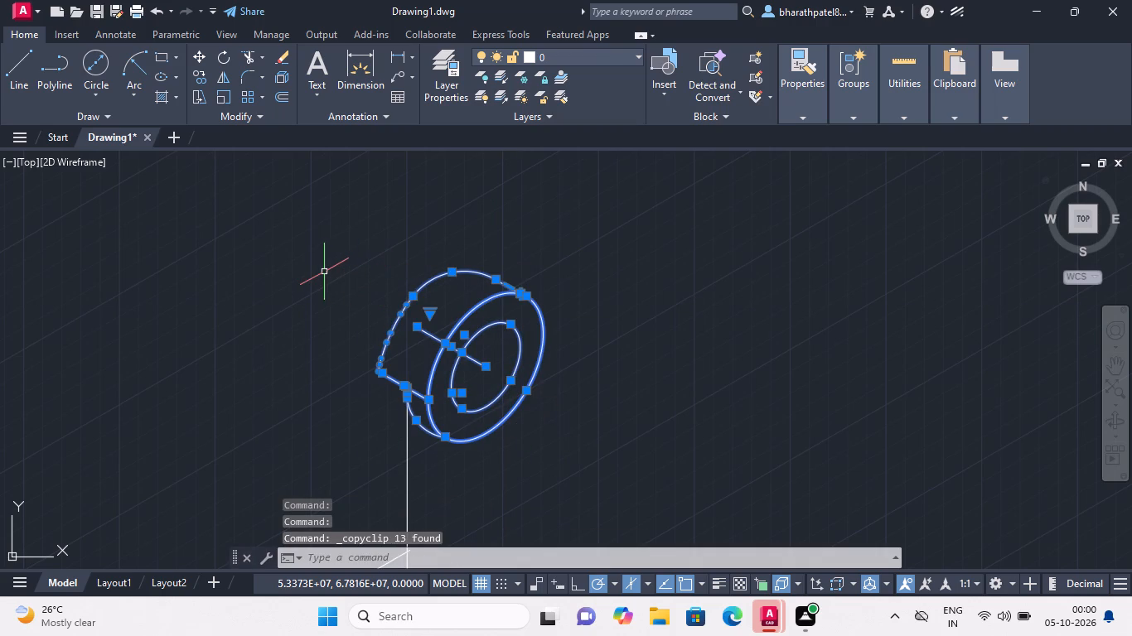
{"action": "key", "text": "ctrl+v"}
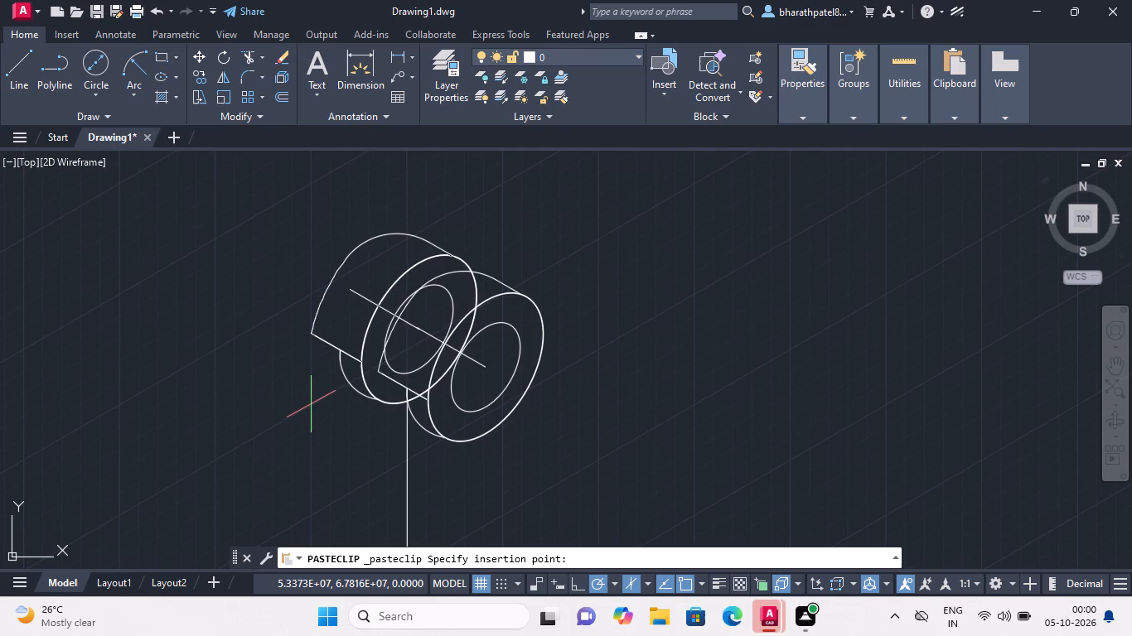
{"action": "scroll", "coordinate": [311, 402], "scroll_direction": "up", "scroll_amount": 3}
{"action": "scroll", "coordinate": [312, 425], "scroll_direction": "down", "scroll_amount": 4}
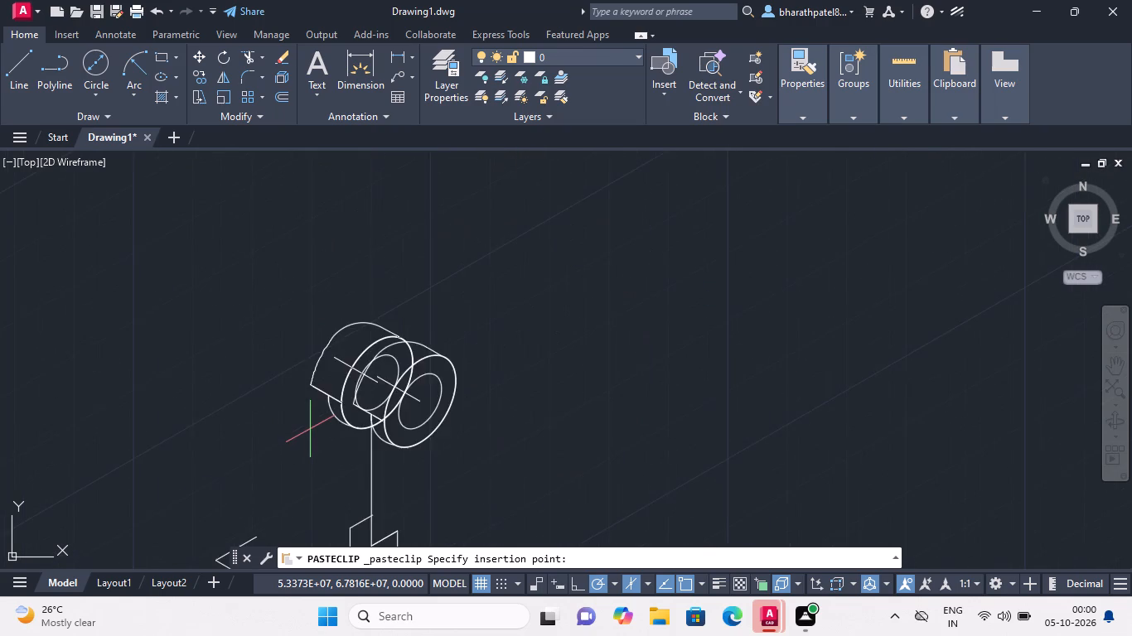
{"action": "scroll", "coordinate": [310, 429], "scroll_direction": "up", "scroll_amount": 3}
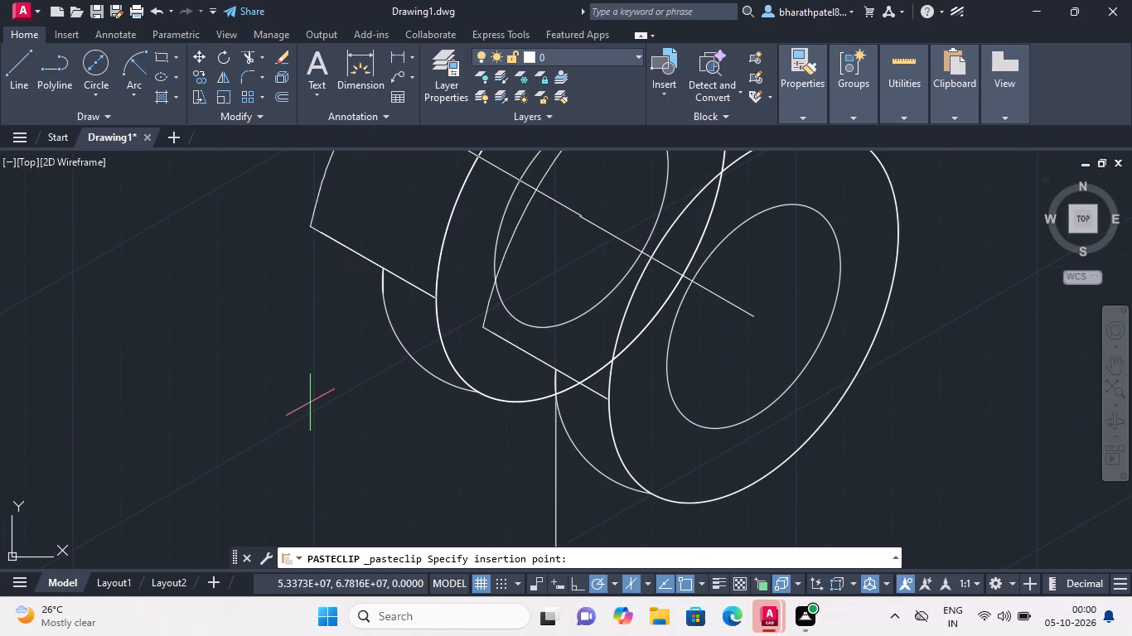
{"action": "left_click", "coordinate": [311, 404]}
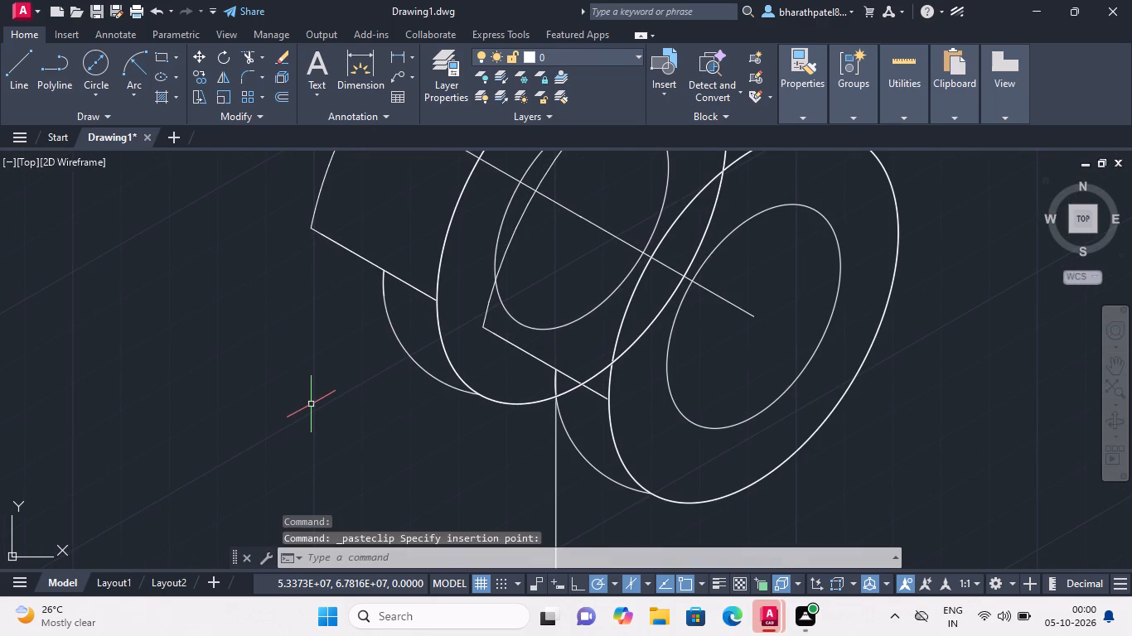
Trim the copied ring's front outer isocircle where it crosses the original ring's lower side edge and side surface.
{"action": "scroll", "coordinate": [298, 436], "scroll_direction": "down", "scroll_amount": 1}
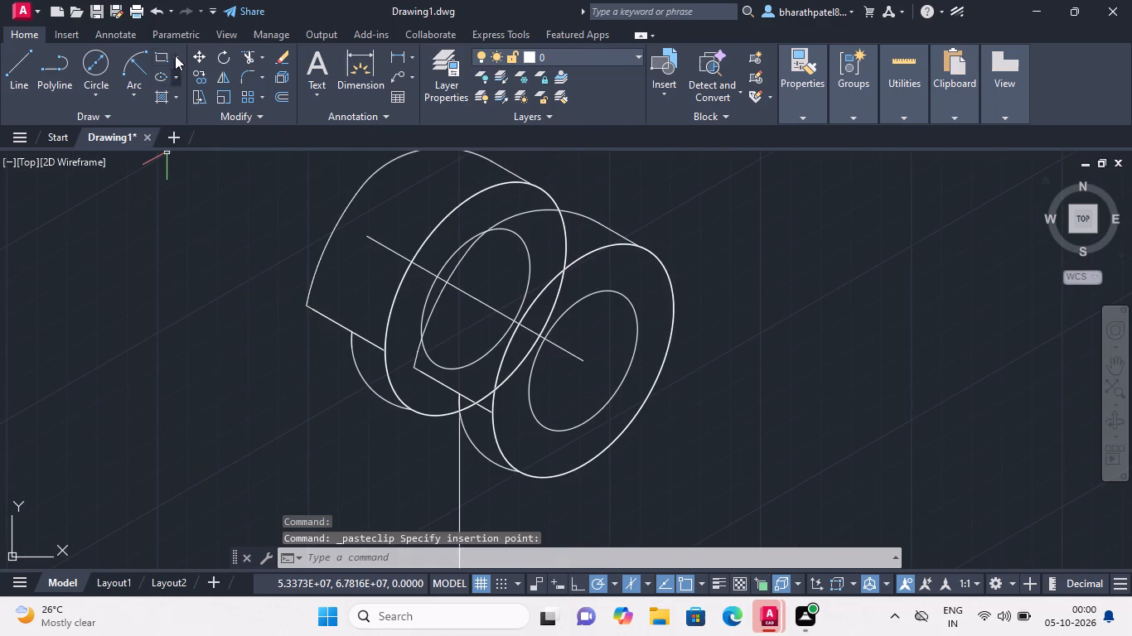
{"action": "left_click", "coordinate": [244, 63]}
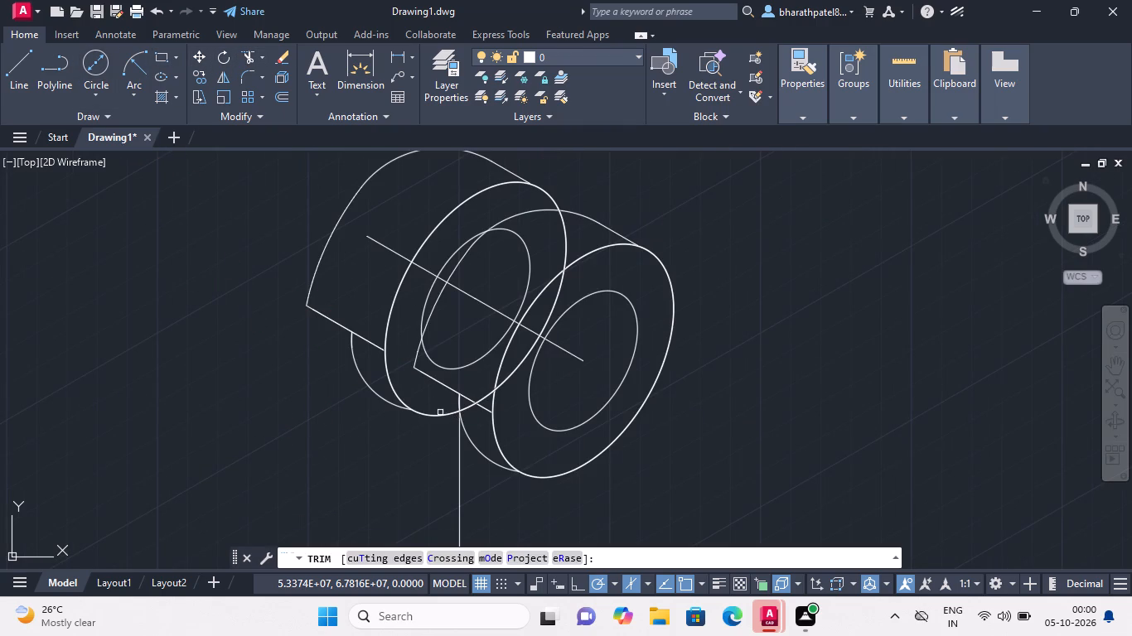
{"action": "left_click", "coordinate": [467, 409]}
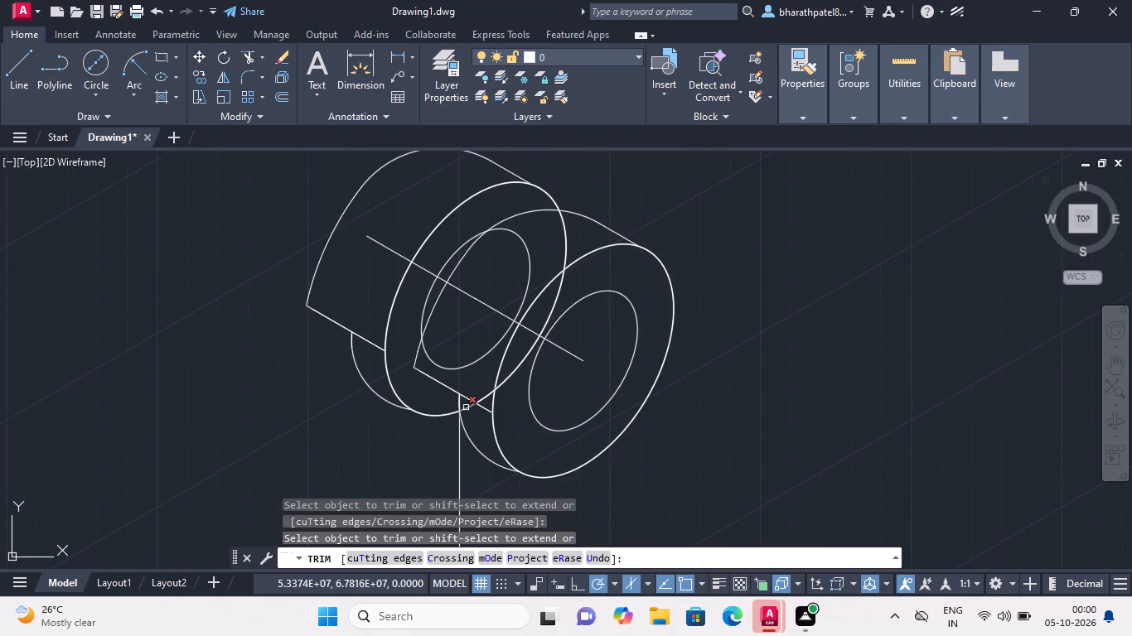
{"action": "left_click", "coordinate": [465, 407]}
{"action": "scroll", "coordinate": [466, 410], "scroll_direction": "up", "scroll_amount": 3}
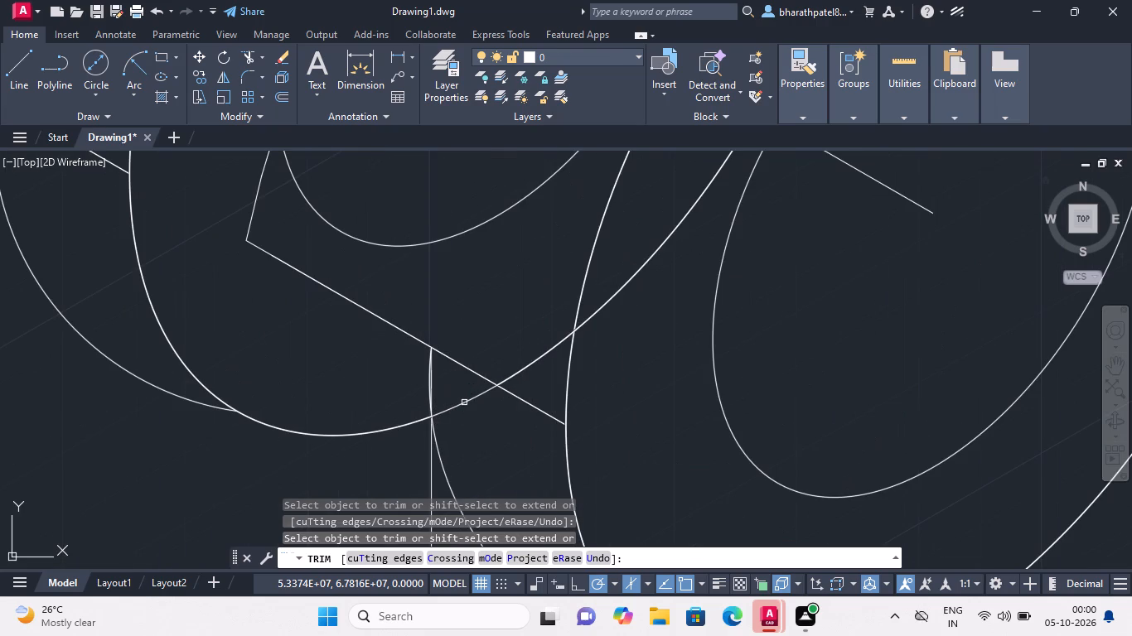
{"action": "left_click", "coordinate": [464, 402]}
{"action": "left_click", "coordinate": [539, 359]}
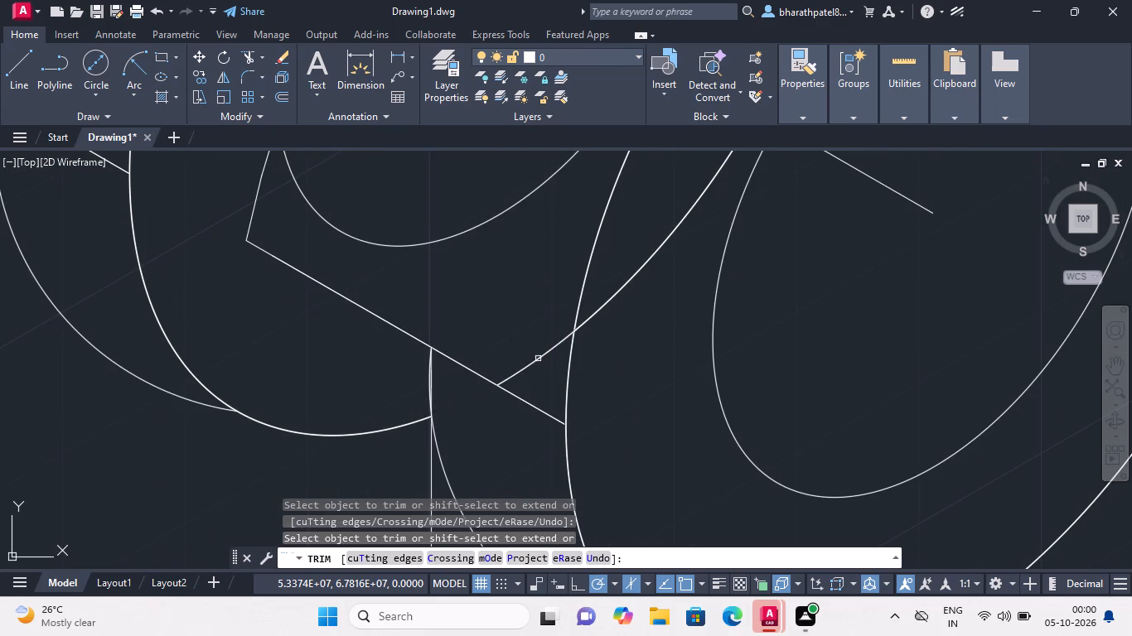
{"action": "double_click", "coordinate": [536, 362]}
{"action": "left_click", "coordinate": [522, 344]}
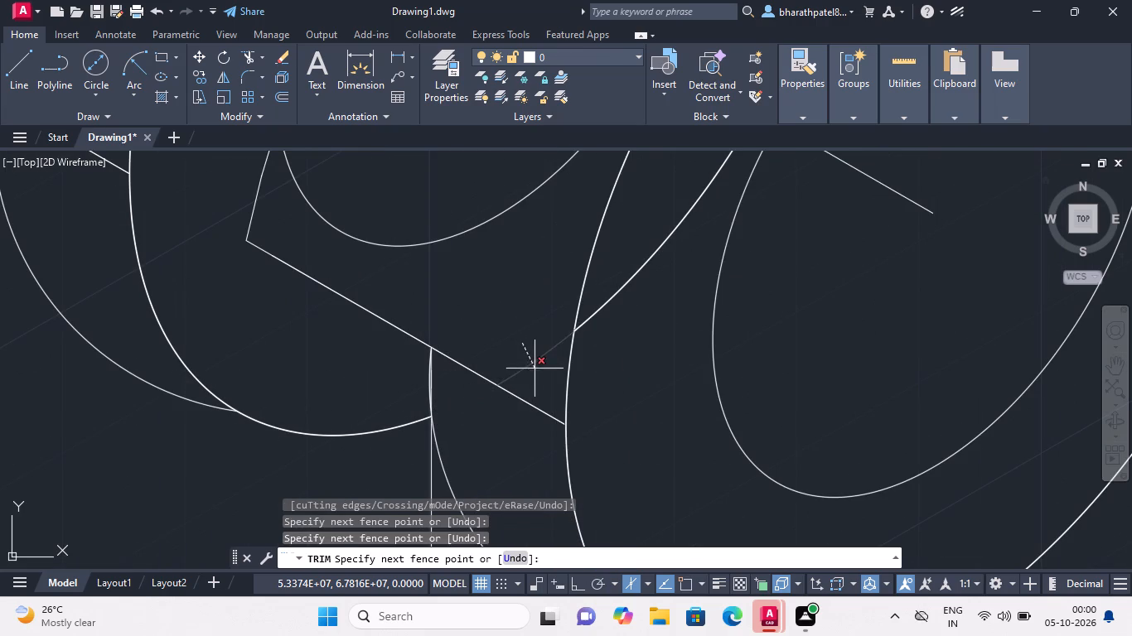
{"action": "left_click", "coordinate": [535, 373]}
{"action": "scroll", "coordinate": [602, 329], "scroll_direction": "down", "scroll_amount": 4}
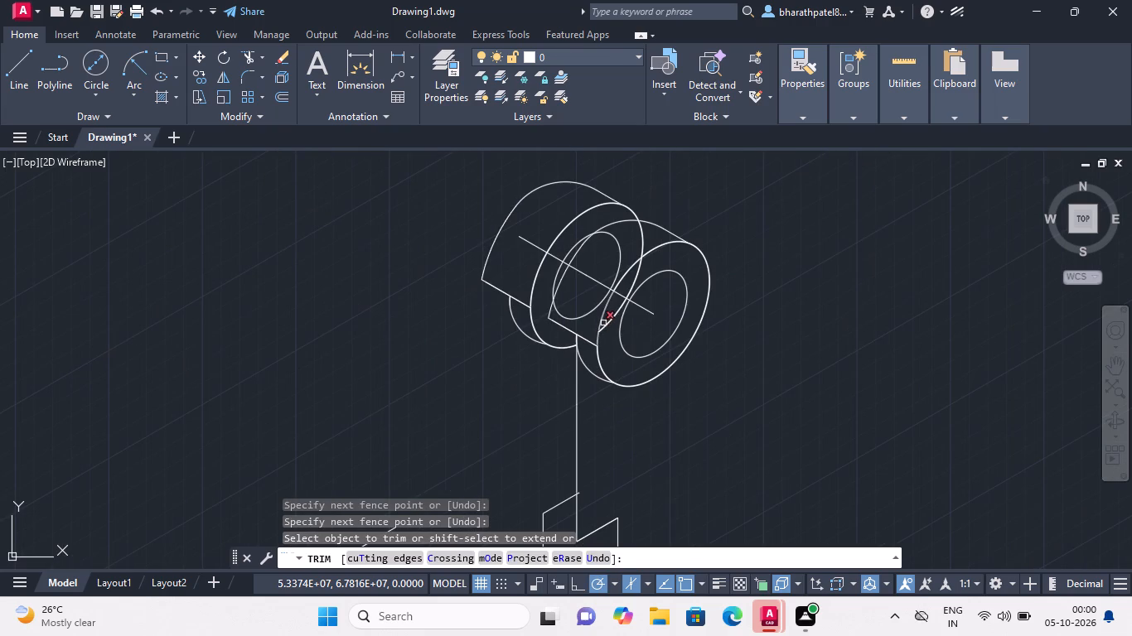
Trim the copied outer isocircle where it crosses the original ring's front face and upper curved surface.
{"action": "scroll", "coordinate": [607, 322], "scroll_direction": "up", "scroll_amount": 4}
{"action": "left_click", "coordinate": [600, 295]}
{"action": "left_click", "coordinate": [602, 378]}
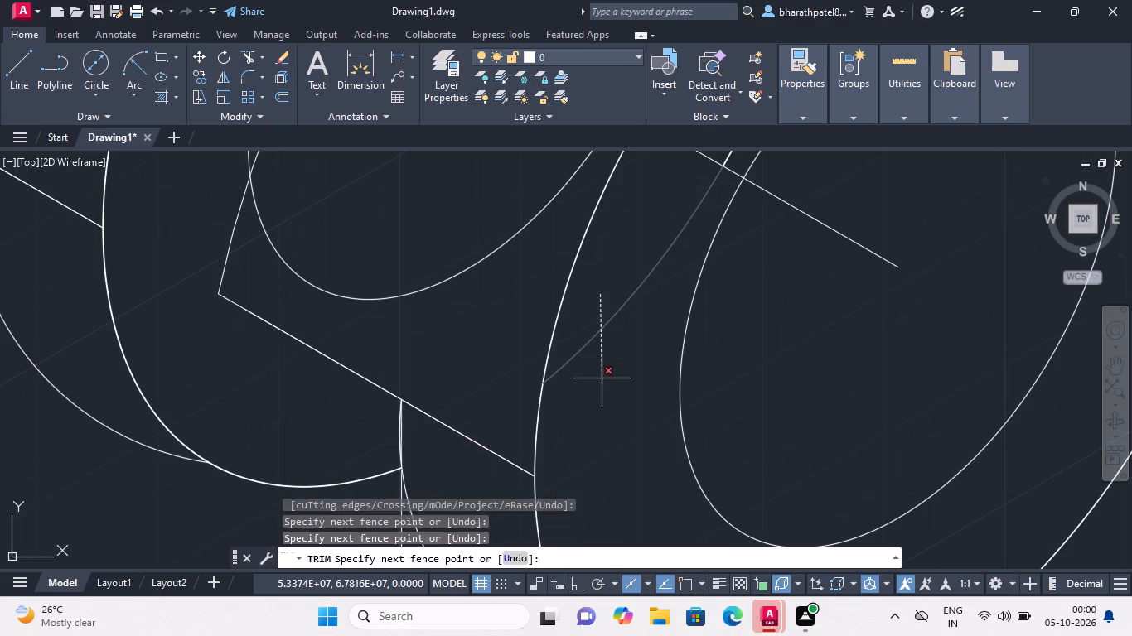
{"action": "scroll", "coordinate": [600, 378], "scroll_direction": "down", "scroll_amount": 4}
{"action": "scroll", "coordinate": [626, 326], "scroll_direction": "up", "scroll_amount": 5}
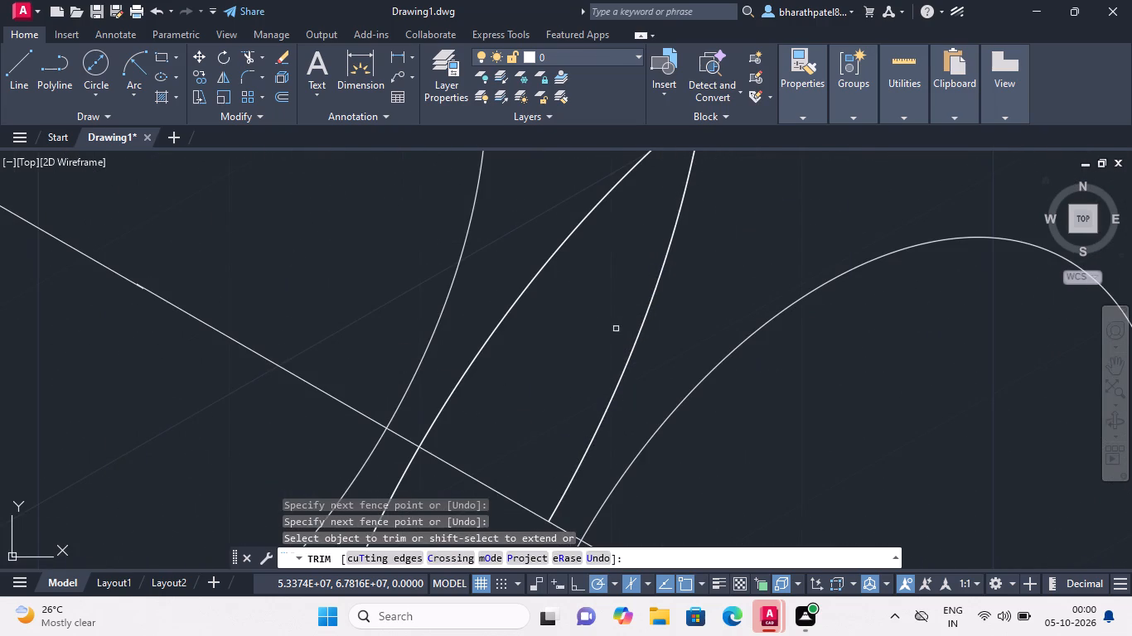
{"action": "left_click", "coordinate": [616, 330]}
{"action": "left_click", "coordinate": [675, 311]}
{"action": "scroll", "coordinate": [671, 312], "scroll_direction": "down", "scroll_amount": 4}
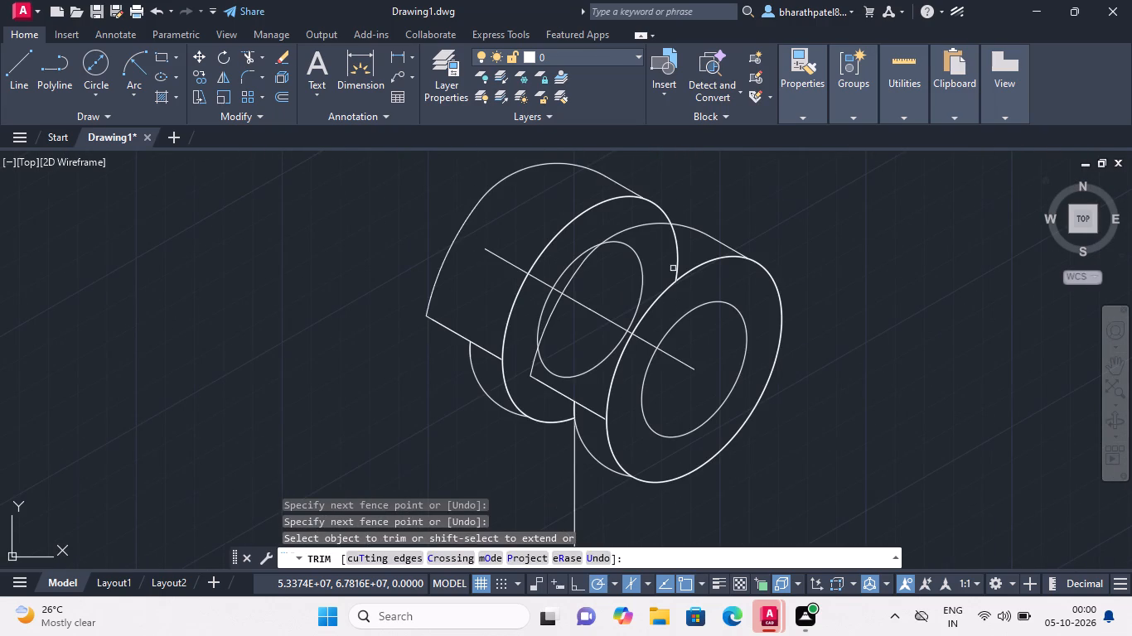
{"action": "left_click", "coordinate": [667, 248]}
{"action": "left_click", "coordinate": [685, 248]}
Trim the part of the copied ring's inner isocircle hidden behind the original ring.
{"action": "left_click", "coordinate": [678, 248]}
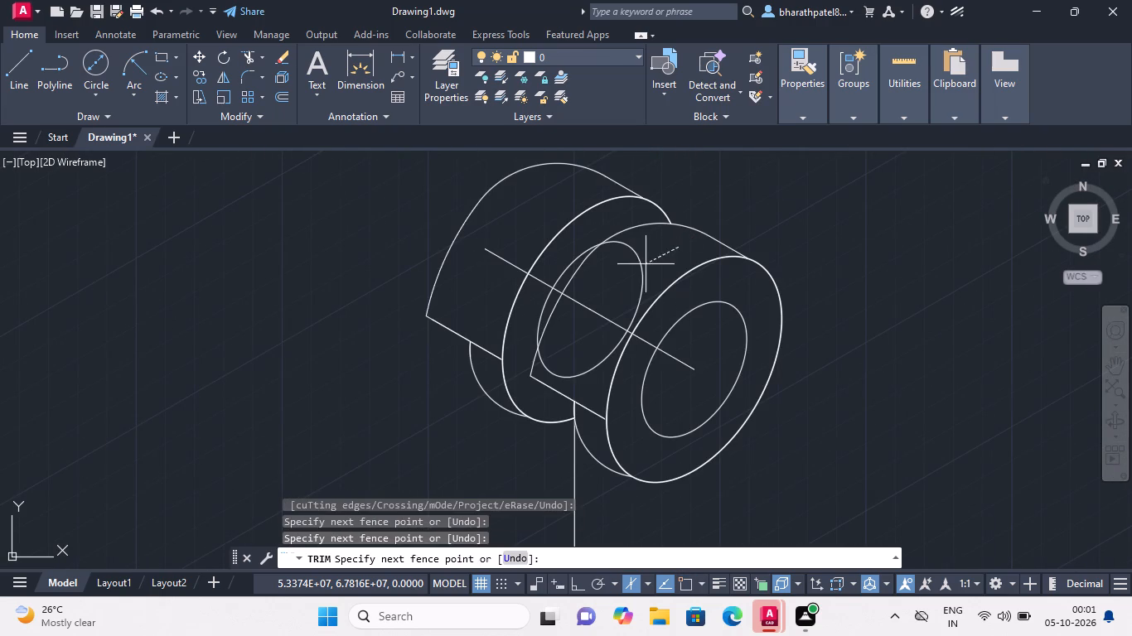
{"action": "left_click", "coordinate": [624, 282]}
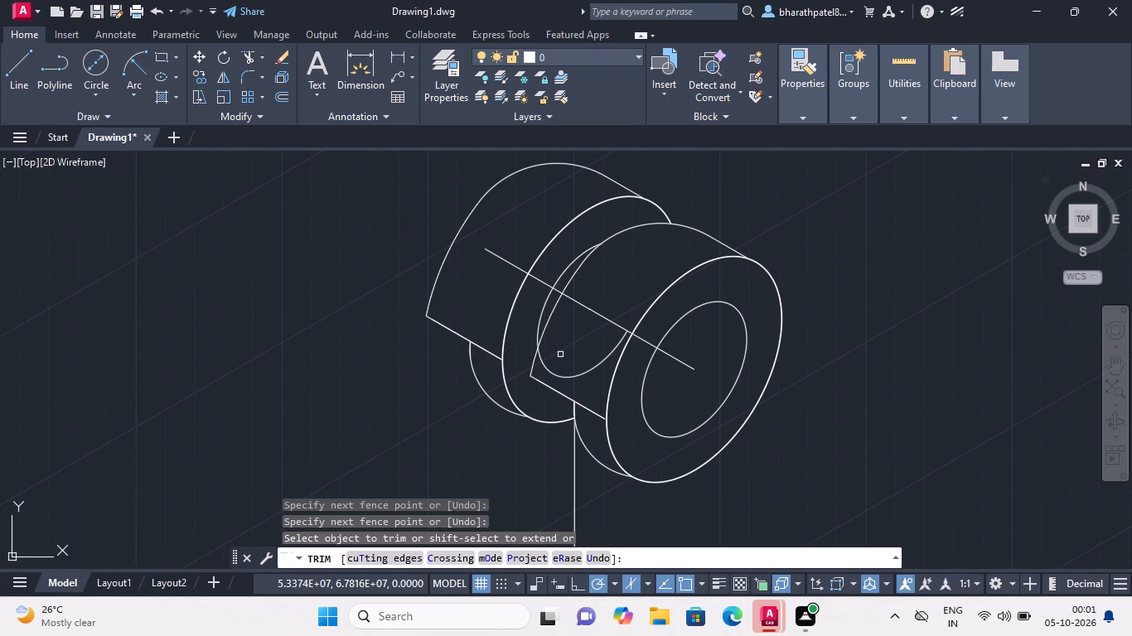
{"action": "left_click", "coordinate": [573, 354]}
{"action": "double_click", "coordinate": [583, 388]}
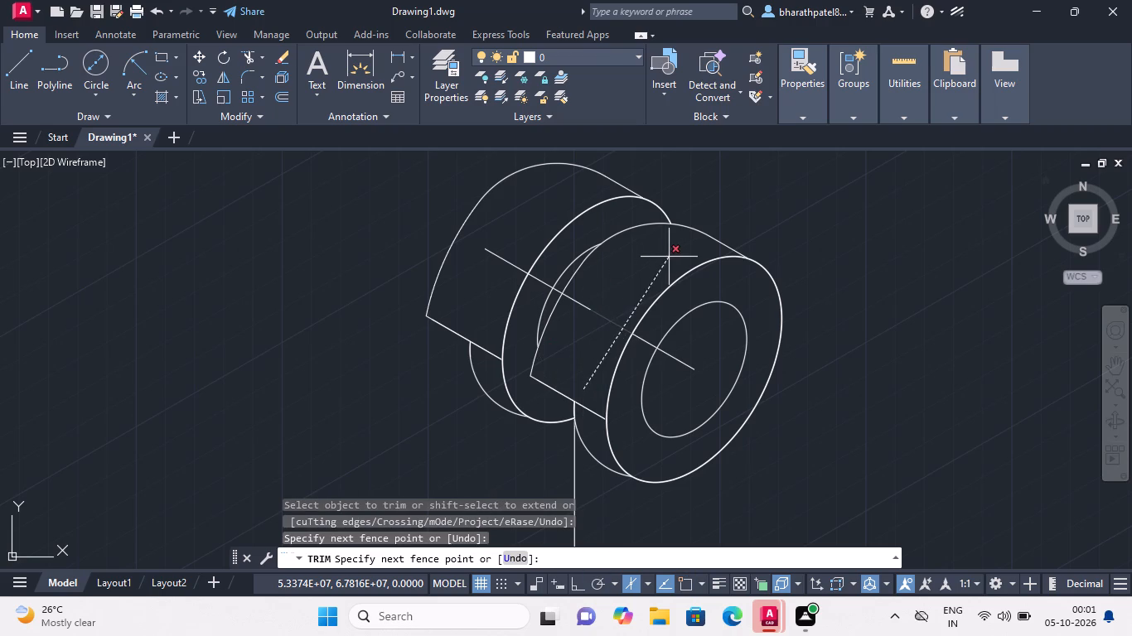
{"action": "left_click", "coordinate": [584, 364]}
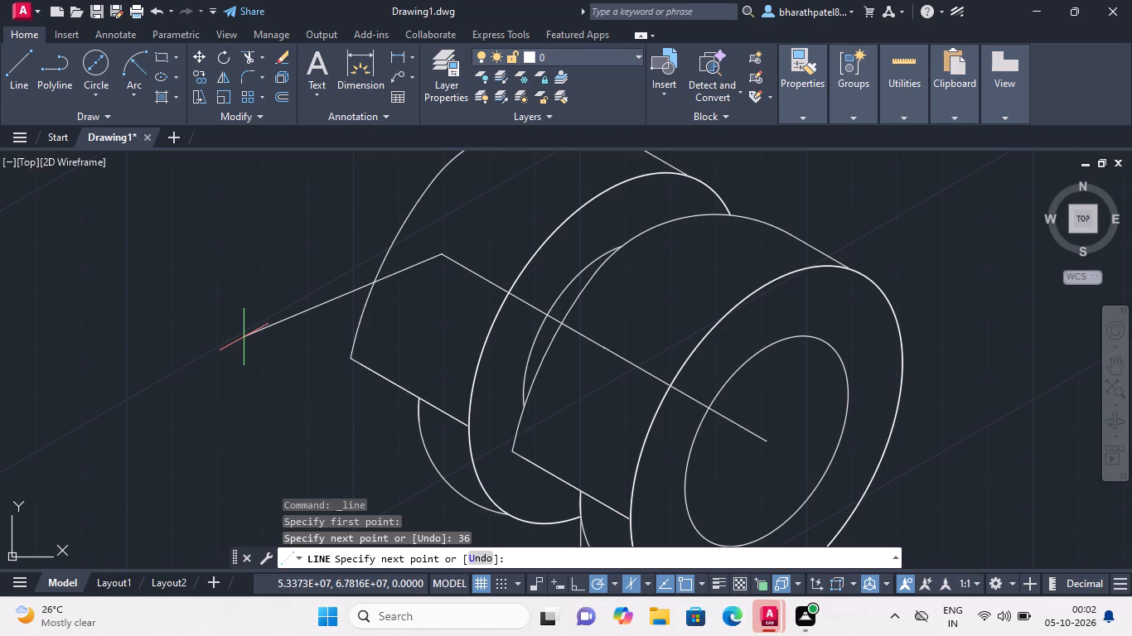
Draw a 36-long line at 150° from the rear end of the existing centre line.
{"action": "key", "text": "Escape"}
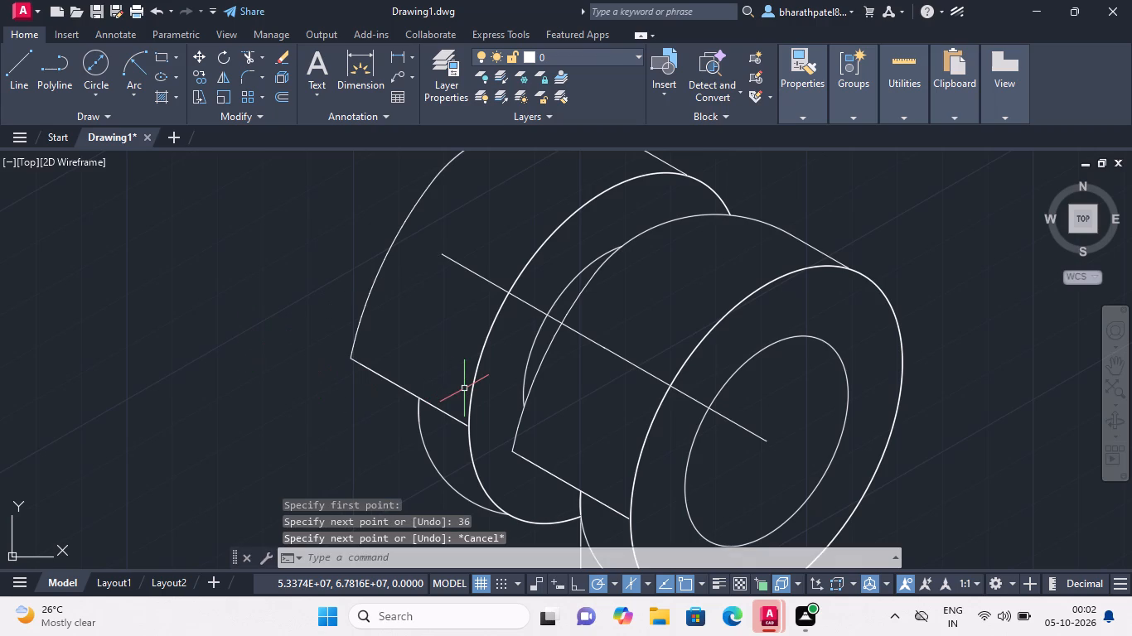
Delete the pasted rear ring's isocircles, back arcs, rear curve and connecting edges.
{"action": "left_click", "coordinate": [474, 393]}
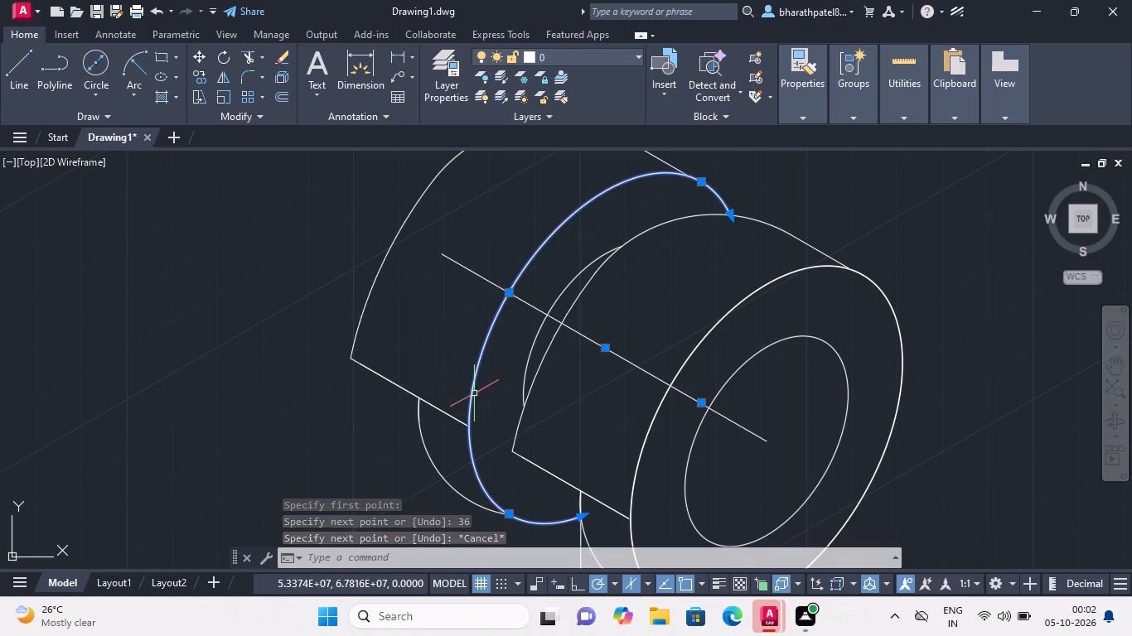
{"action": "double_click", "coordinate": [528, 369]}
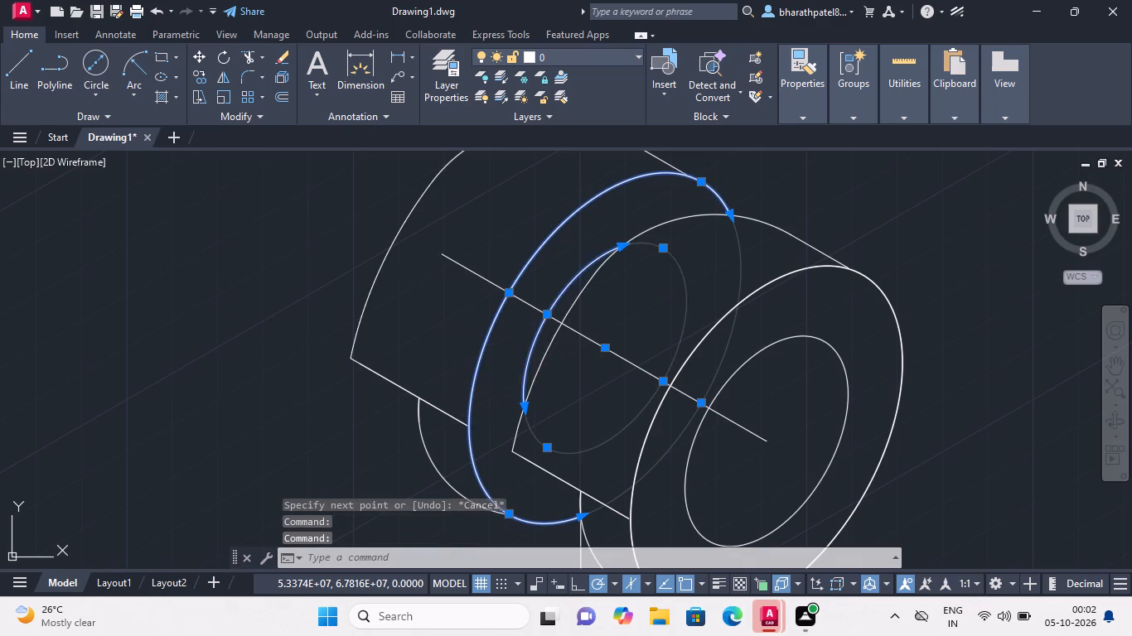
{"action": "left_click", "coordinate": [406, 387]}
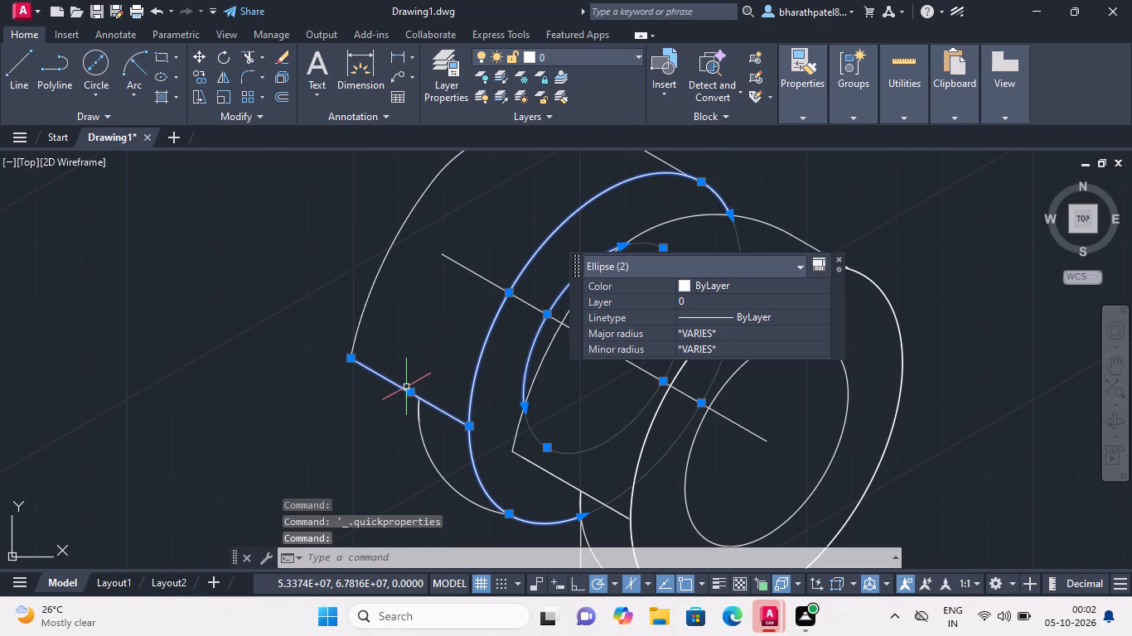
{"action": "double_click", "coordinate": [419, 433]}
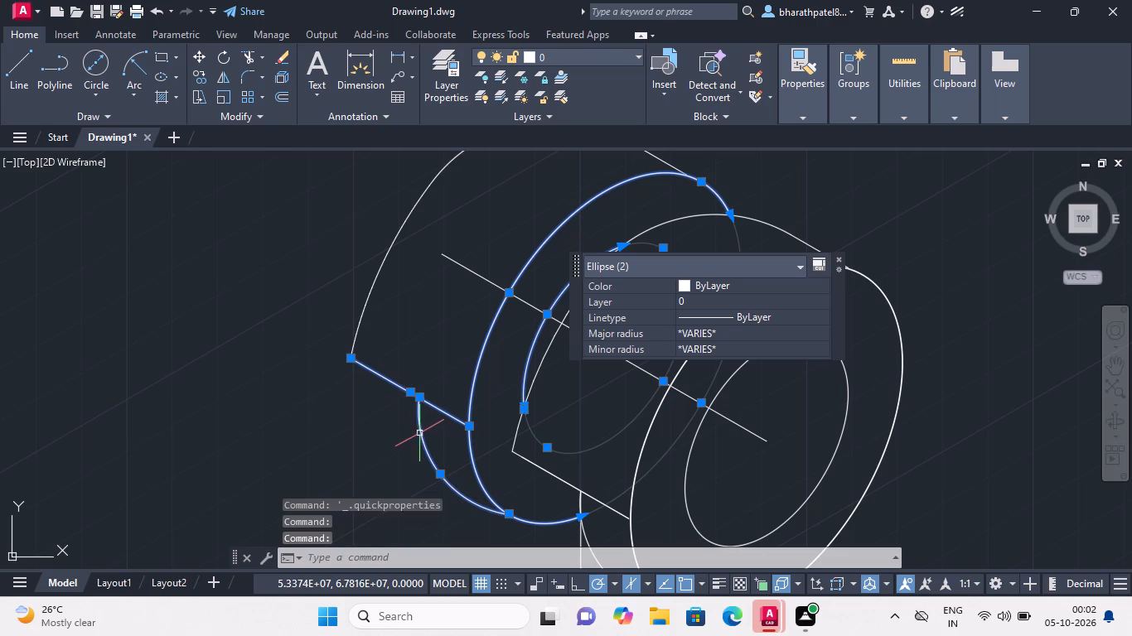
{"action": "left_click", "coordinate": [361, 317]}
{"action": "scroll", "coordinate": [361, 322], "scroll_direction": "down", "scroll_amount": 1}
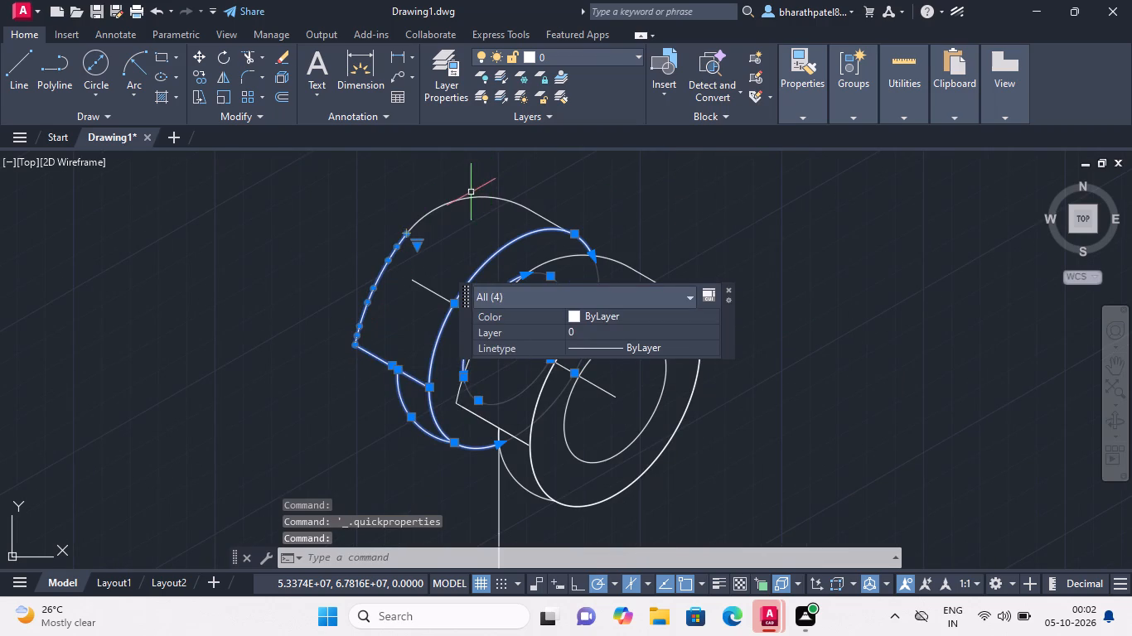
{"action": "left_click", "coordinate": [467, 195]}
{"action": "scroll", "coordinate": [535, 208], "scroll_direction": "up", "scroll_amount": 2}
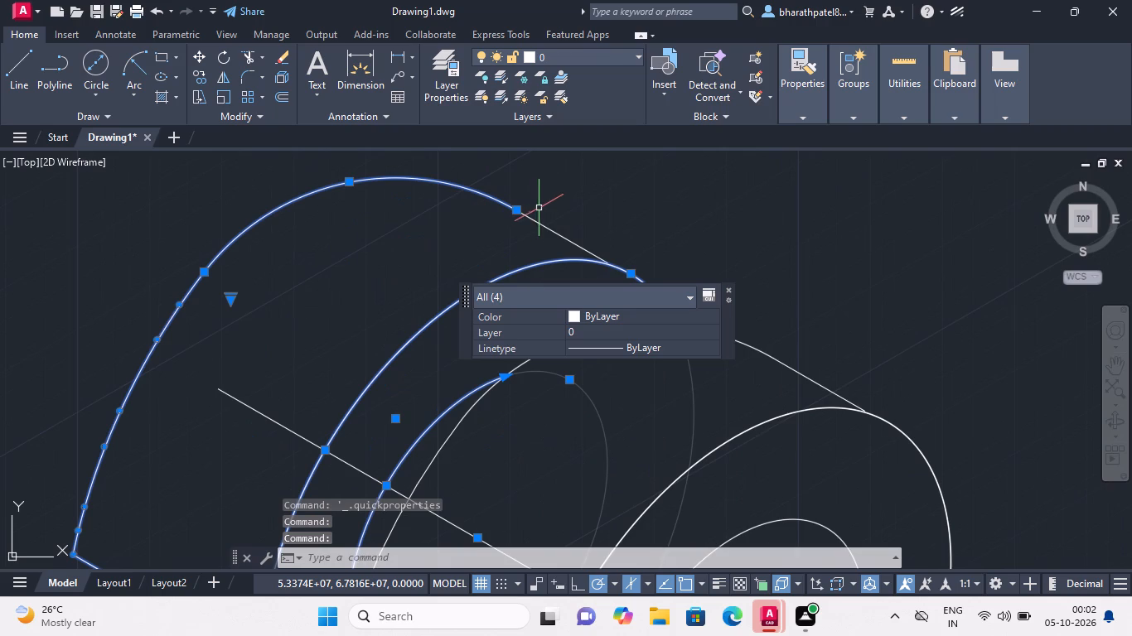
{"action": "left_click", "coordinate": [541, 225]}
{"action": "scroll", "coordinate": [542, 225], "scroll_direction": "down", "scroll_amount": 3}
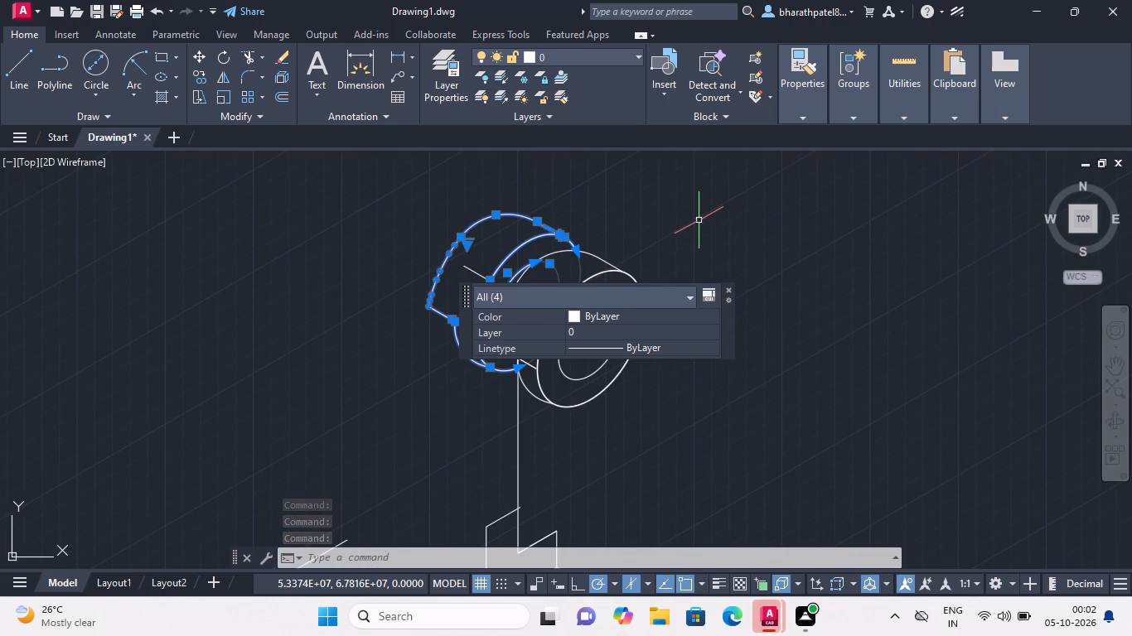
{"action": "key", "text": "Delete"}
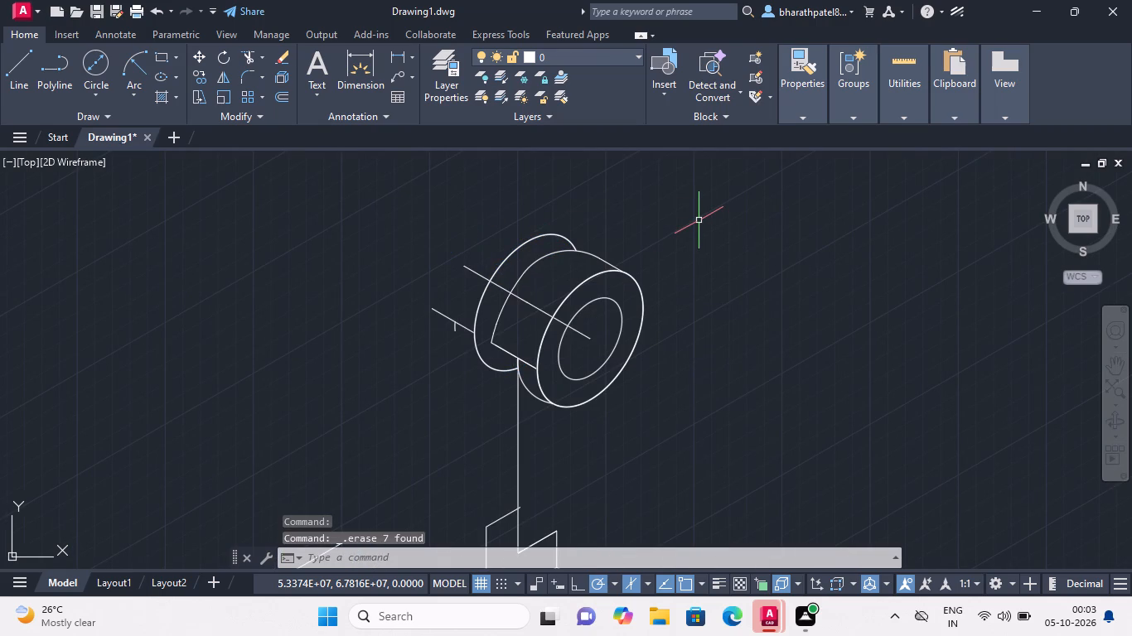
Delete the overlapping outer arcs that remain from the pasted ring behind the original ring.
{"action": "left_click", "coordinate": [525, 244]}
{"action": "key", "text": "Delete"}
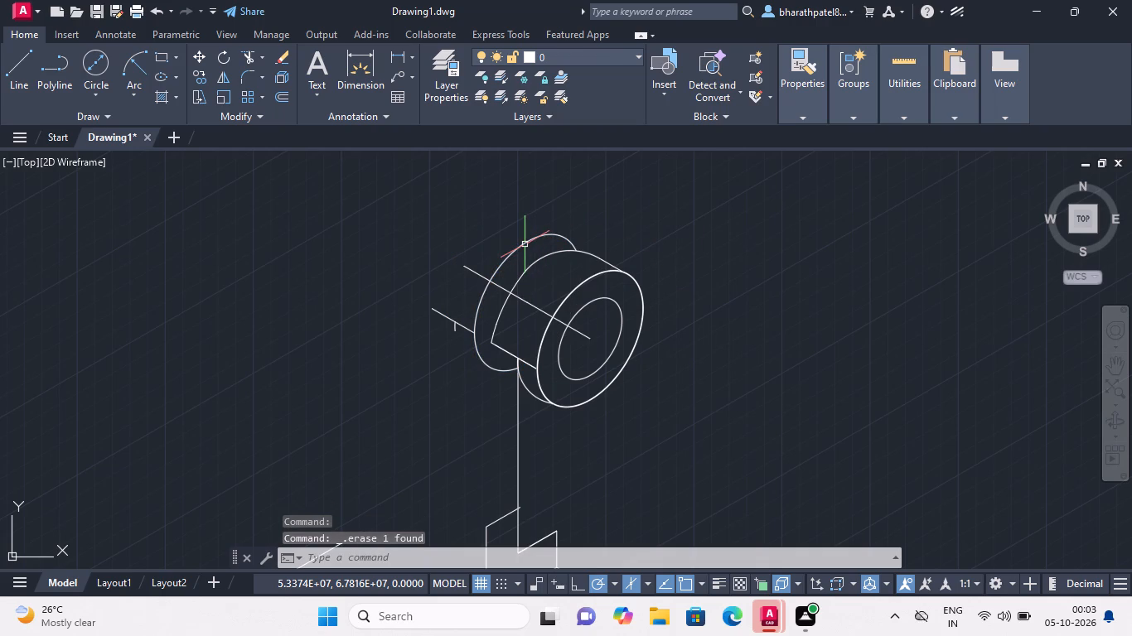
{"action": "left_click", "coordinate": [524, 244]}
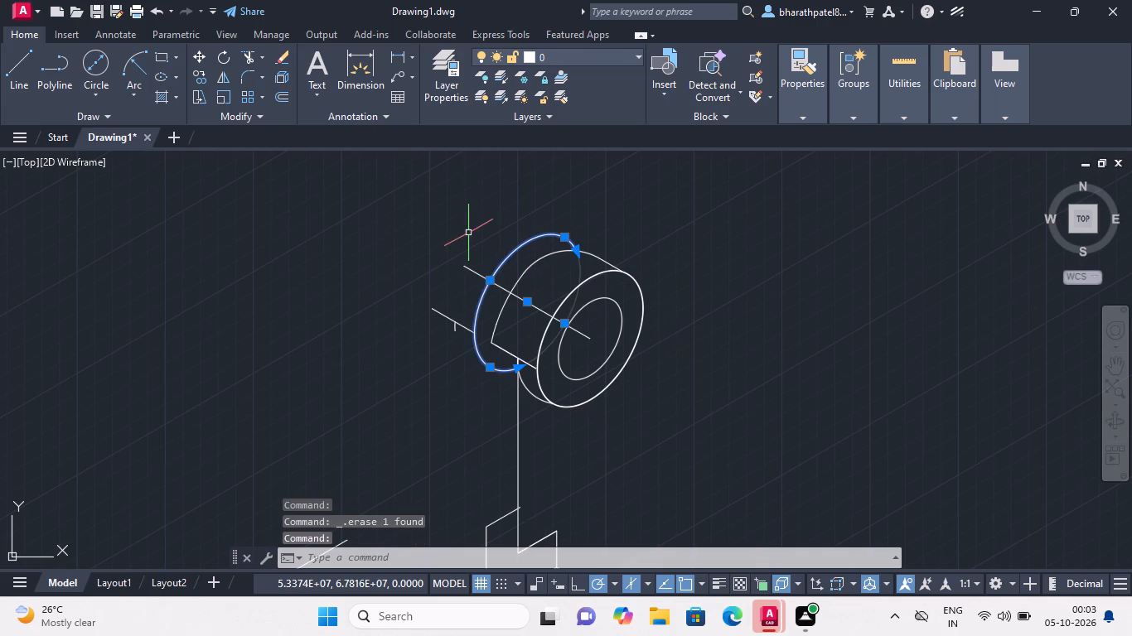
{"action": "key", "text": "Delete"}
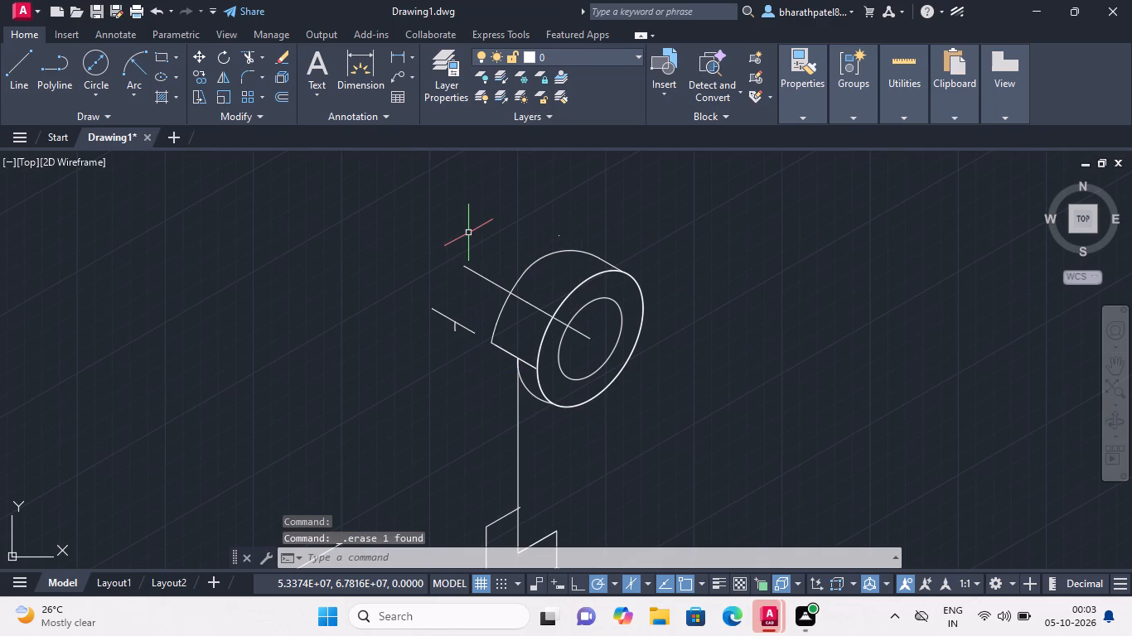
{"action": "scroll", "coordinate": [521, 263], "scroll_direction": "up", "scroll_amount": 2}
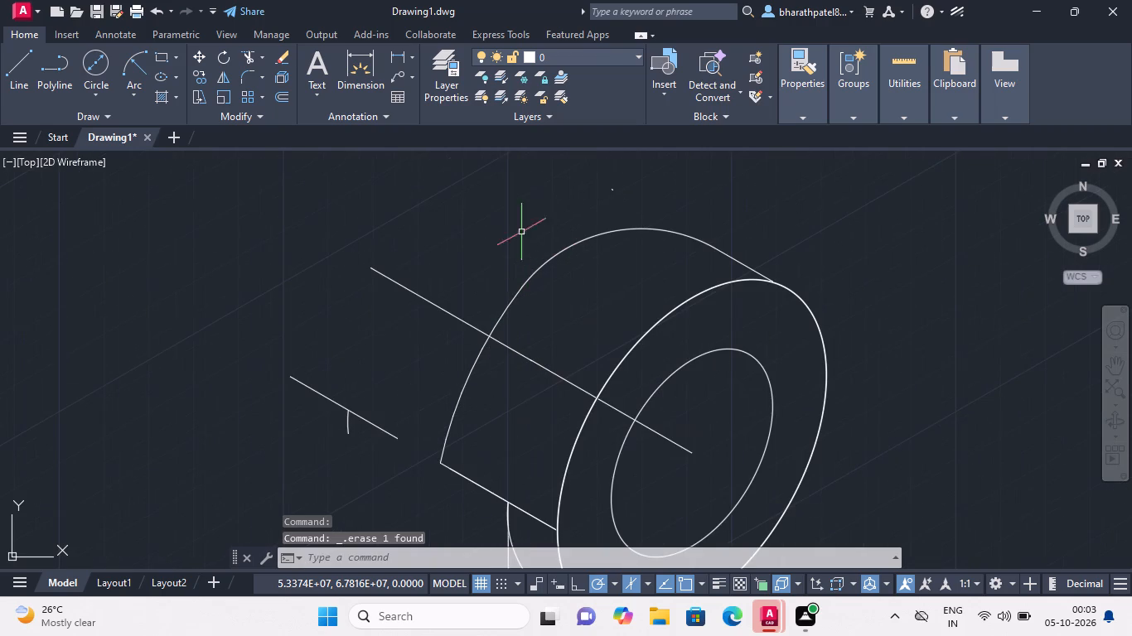
Delete the tiny leftover fragment above the ring, plus the loose sloping line and short curve behind the ring.
{"action": "left_click", "coordinate": [604, 182]}
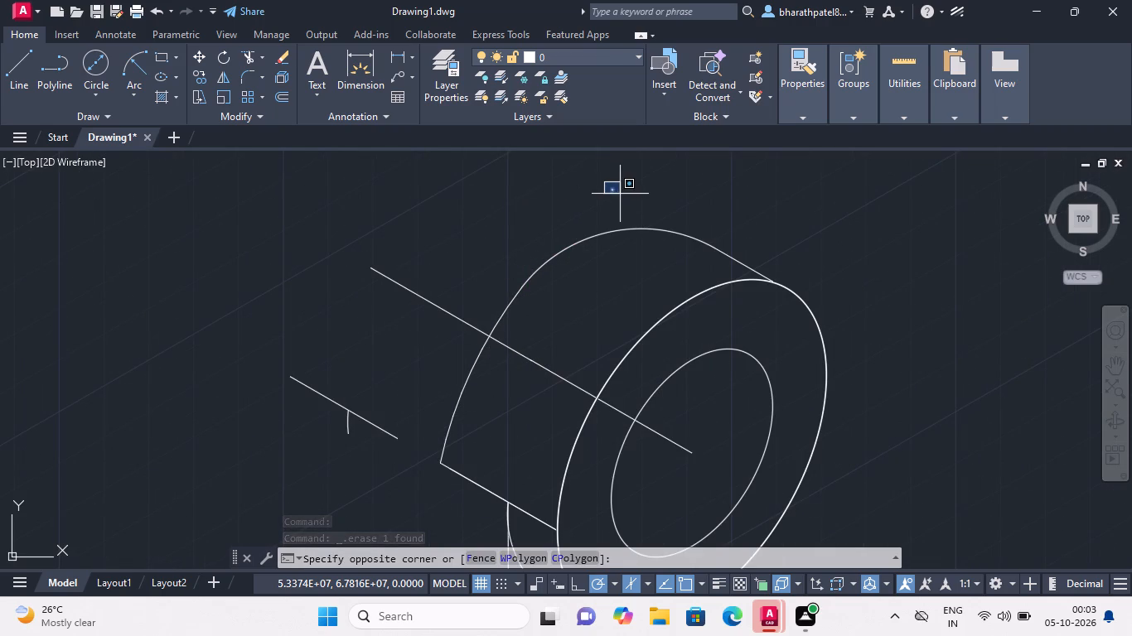
{"action": "left_click", "coordinate": [622, 194]}
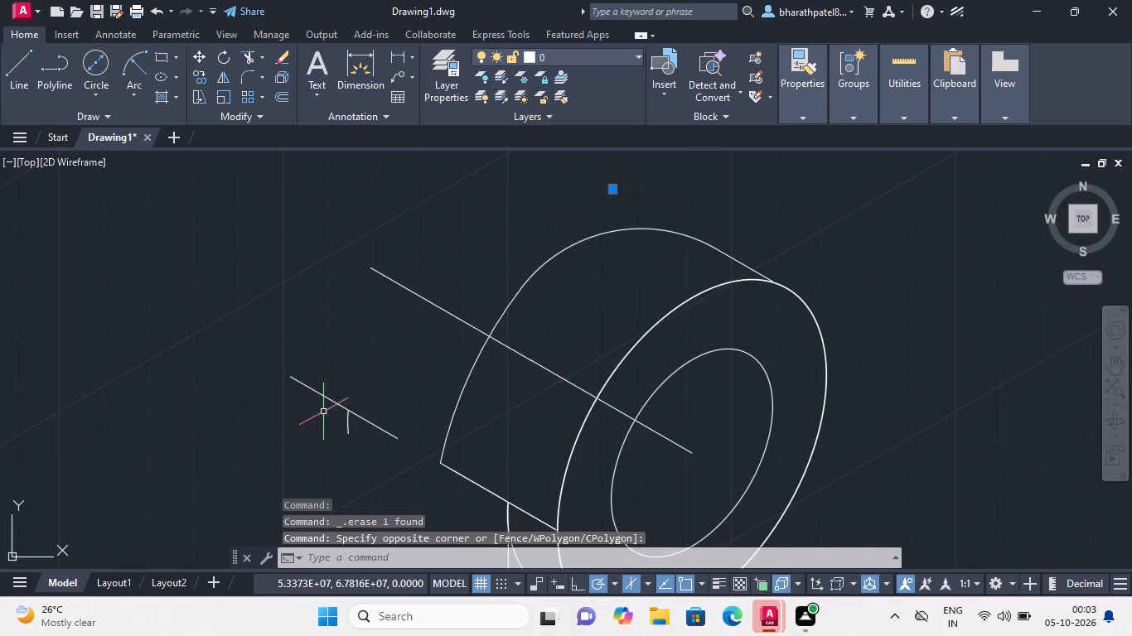
{"action": "left_click", "coordinate": [333, 403]}
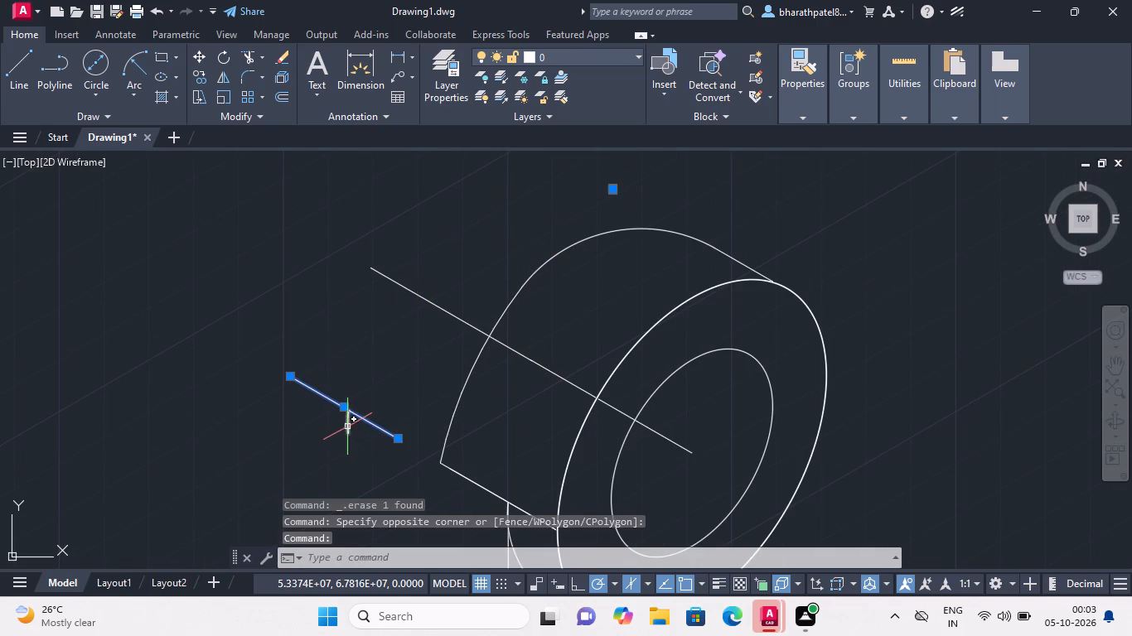
{"action": "left_click", "coordinate": [343, 426]}
{"action": "left_click", "coordinate": [351, 426]}
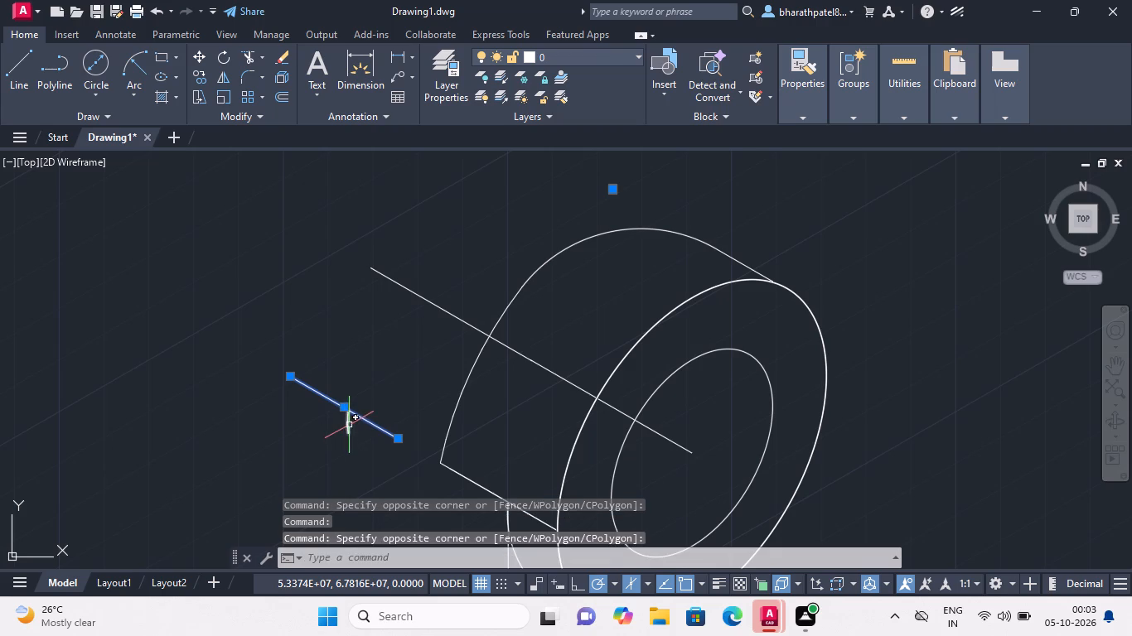
{"action": "scroll", "coordinate": [349, 425], "scroll_direction": "up", "scroll_amount": 4}
{"action": "double_click", "coordinate": [329, 426]}
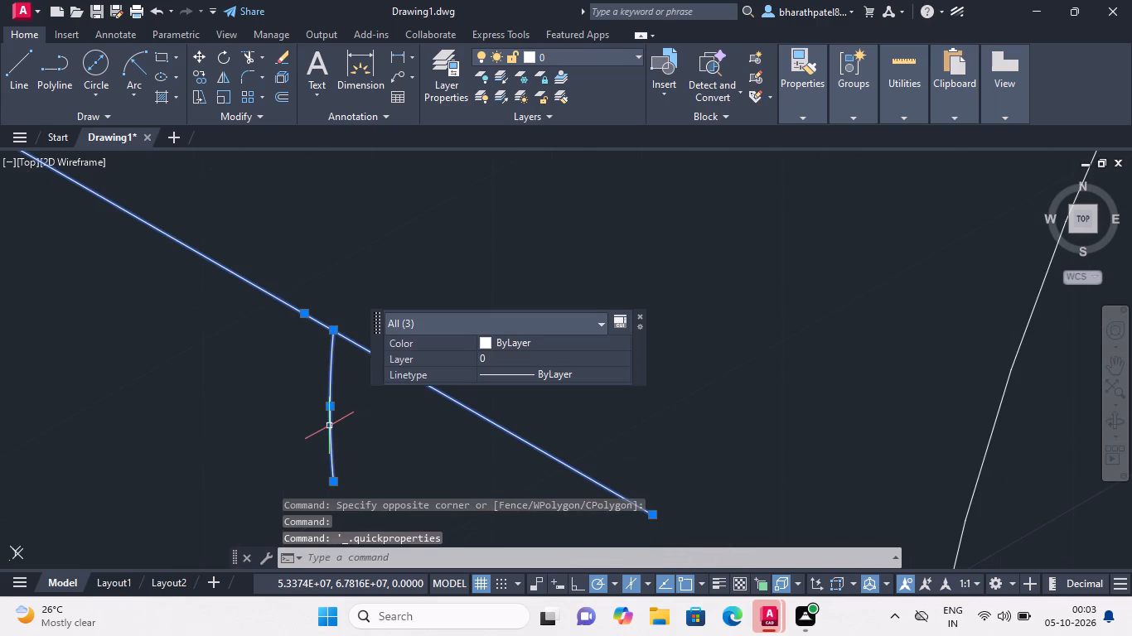
{"action": "key", "text": "Delete"}
{"action": "scroll", "coordinate": [170, 444], "scroll_direction": "down", "scroll_amount": 4}
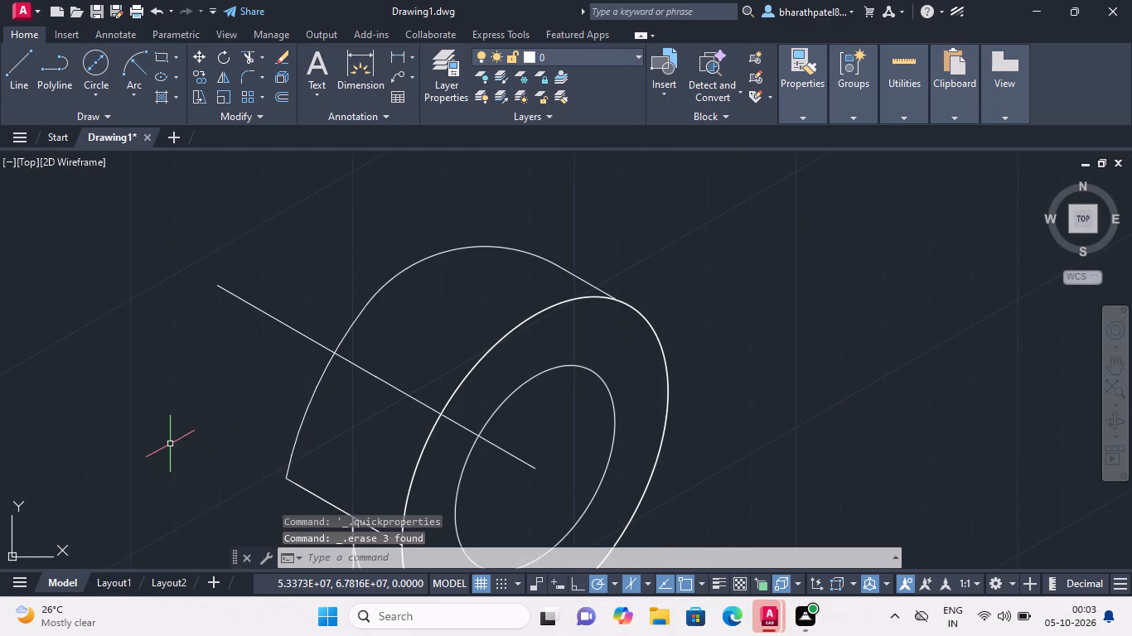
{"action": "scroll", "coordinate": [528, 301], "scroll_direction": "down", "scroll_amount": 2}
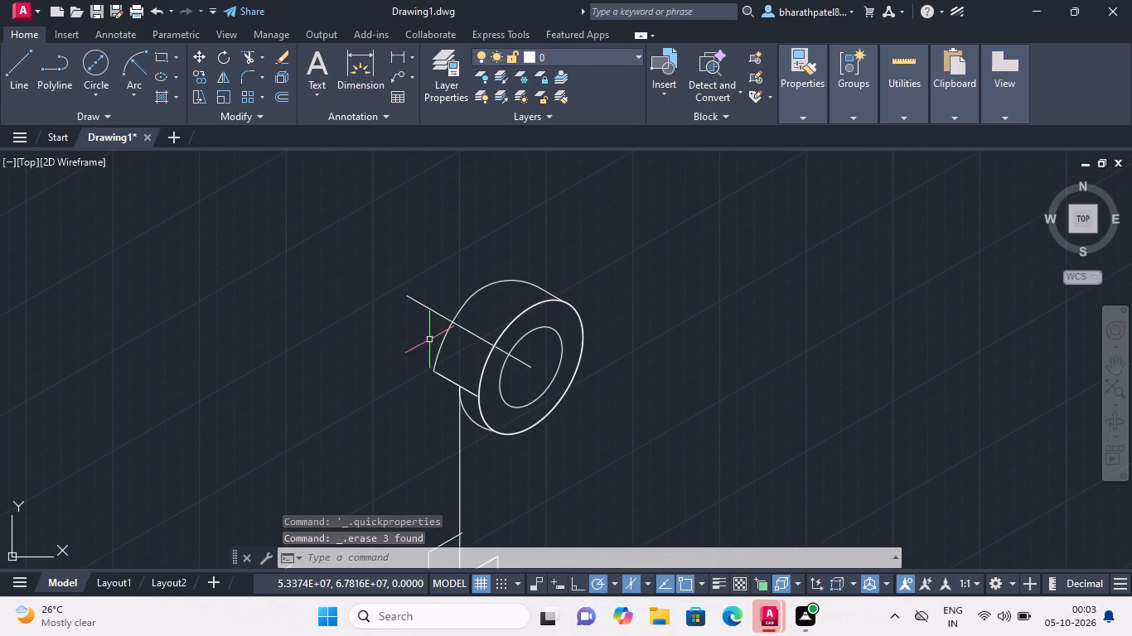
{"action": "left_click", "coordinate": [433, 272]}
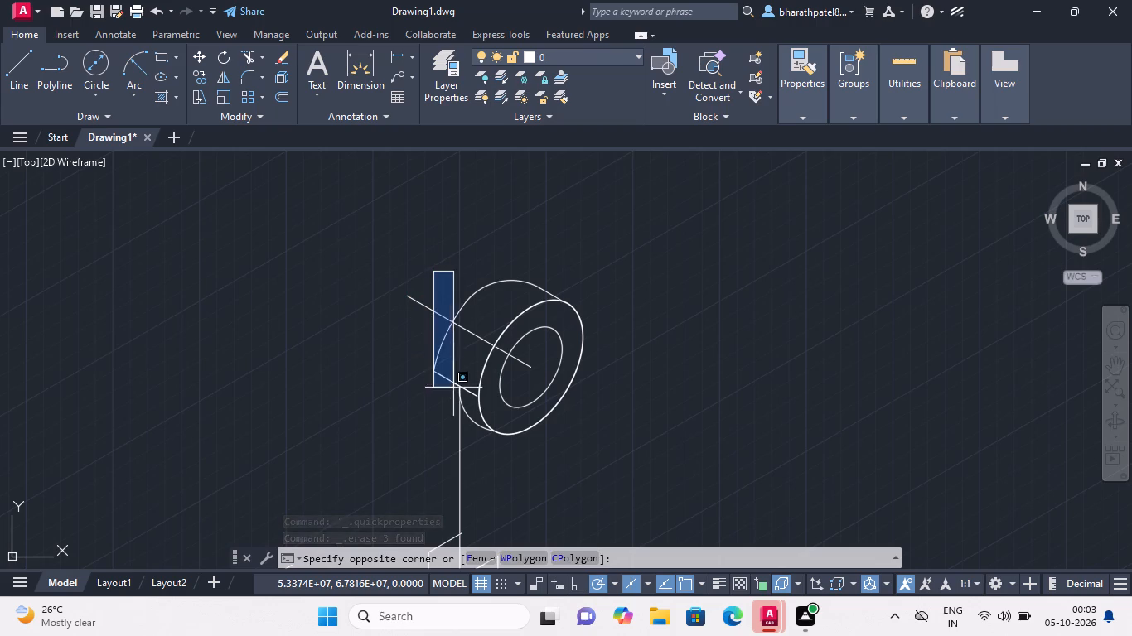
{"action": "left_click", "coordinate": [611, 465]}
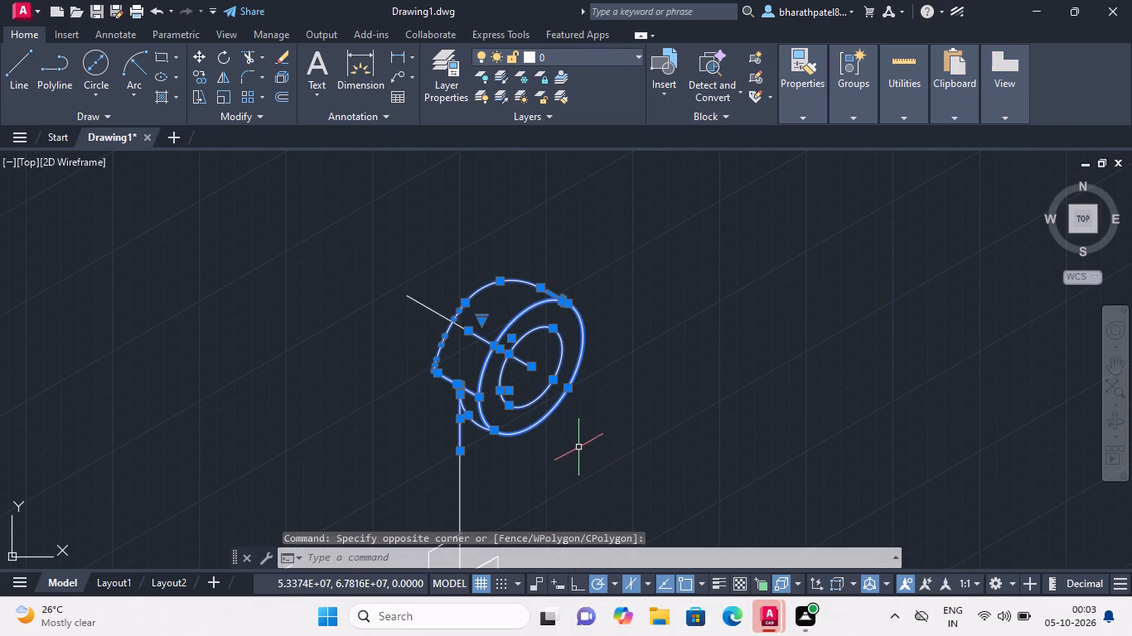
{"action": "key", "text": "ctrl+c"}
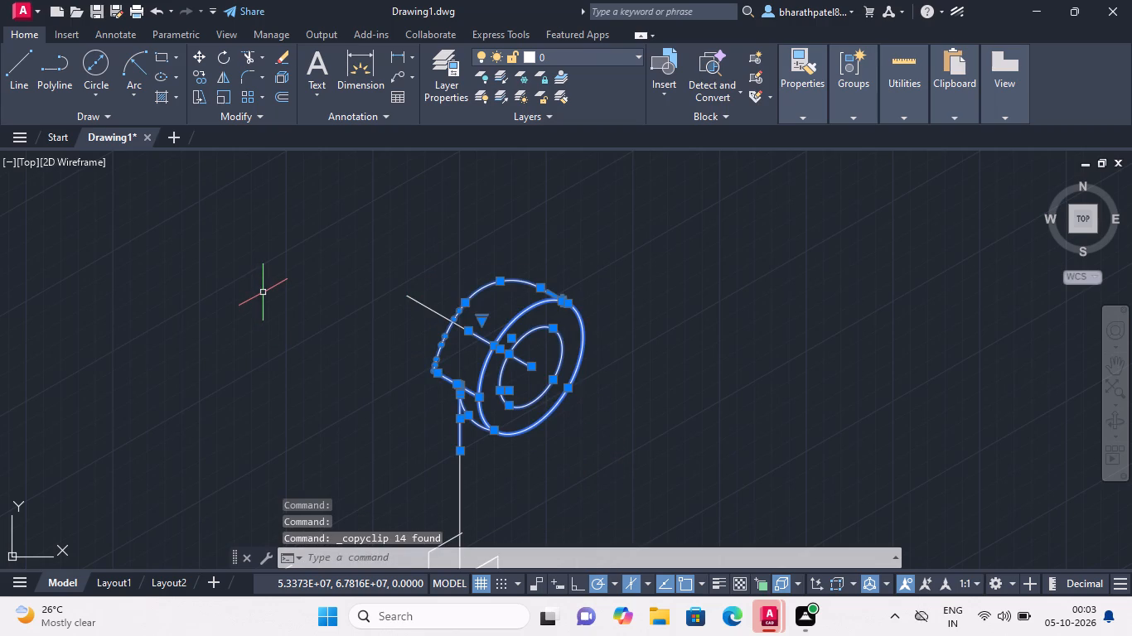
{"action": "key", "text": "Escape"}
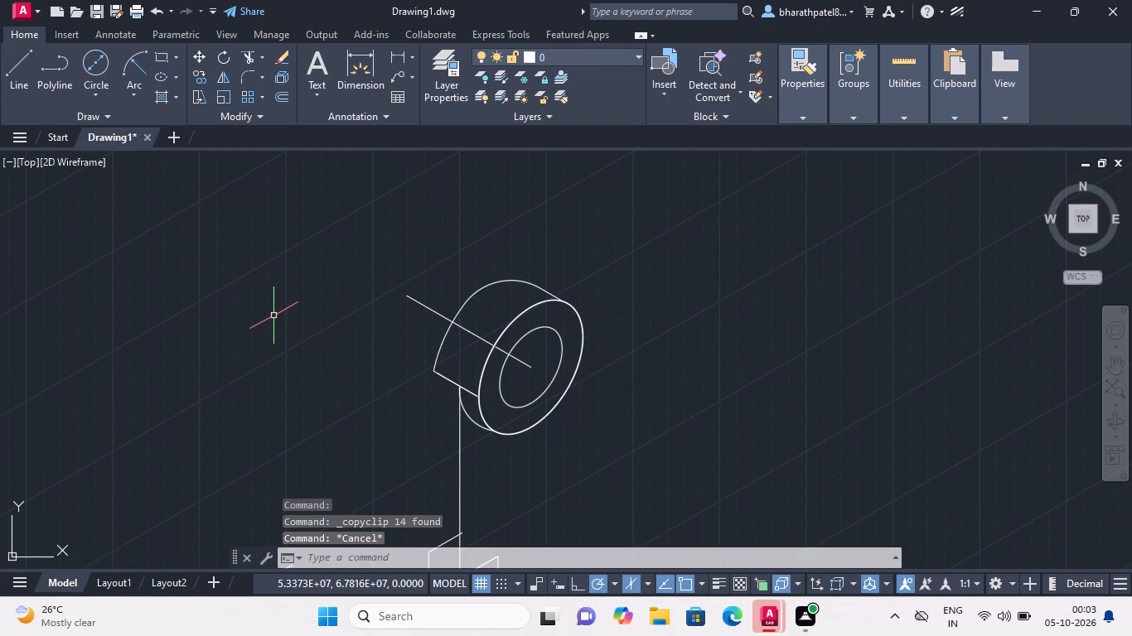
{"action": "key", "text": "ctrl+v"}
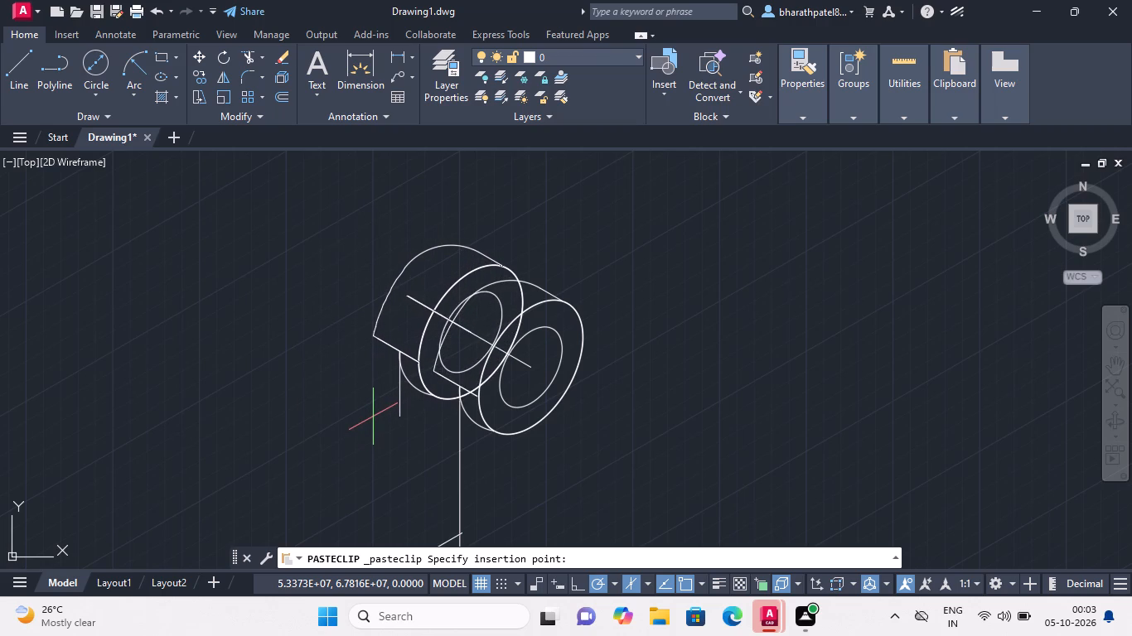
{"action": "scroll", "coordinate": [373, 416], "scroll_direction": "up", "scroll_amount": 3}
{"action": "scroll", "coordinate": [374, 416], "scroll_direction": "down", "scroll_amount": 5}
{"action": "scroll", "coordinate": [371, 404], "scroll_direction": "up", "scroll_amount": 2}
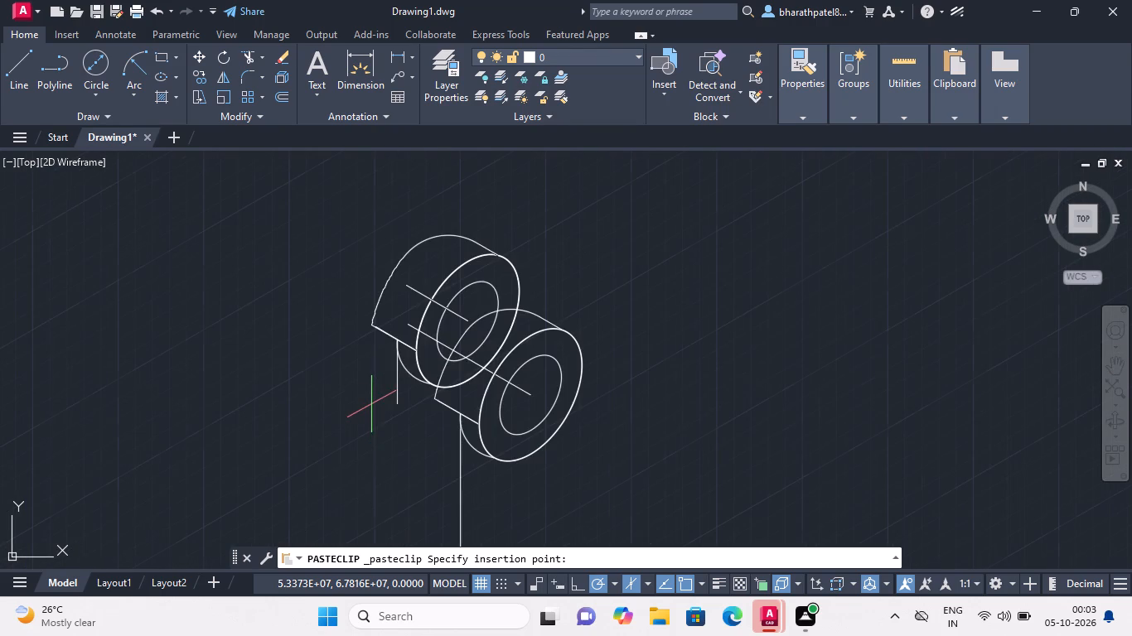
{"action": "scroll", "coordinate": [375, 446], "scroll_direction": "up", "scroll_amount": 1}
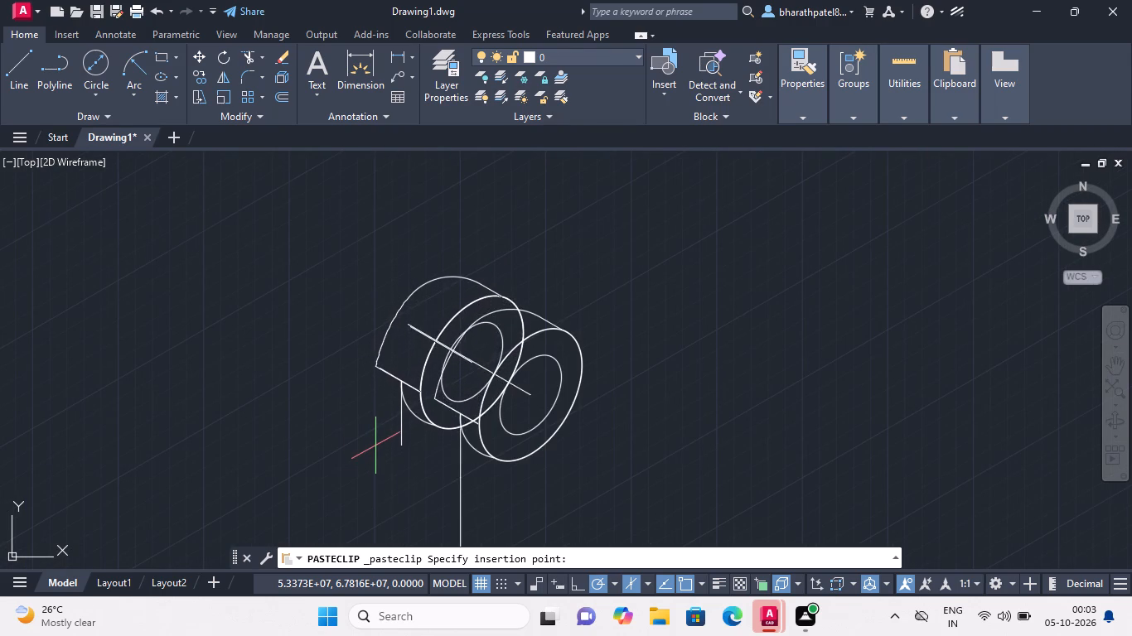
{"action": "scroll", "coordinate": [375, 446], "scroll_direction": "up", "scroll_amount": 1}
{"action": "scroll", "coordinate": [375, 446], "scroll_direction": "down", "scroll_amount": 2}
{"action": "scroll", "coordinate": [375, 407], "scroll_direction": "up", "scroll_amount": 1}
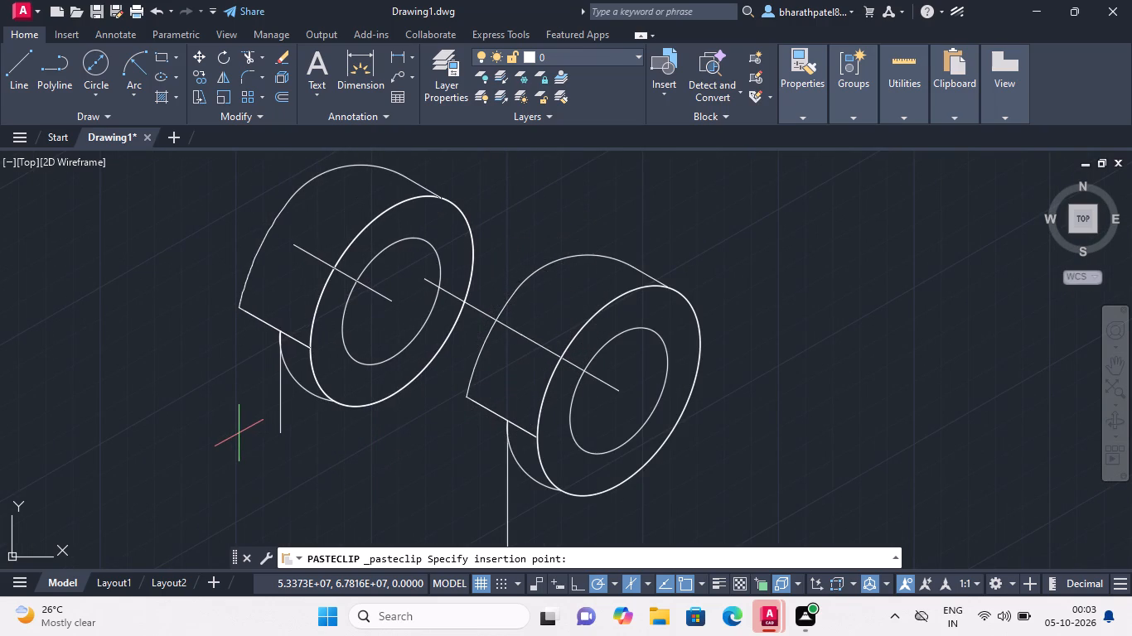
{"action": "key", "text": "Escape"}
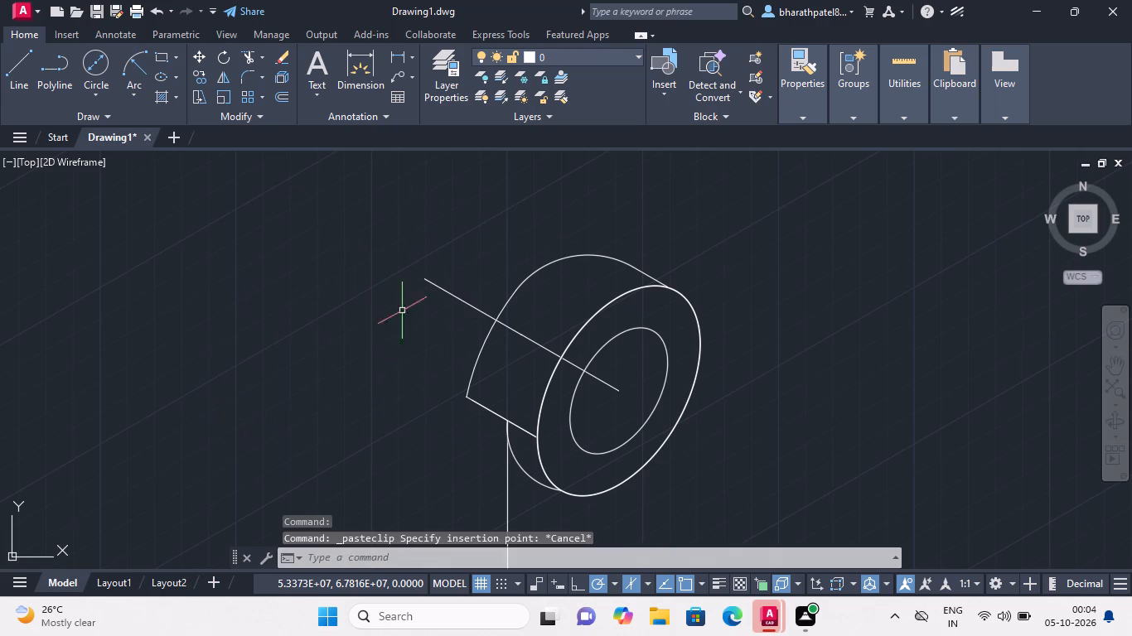
Delete the 36-long line that extends from the rear end of the ring's centre line.
{"action": "left_click", "coordinate": [459, 296]}
{"action": "key", "text": "Escape"}
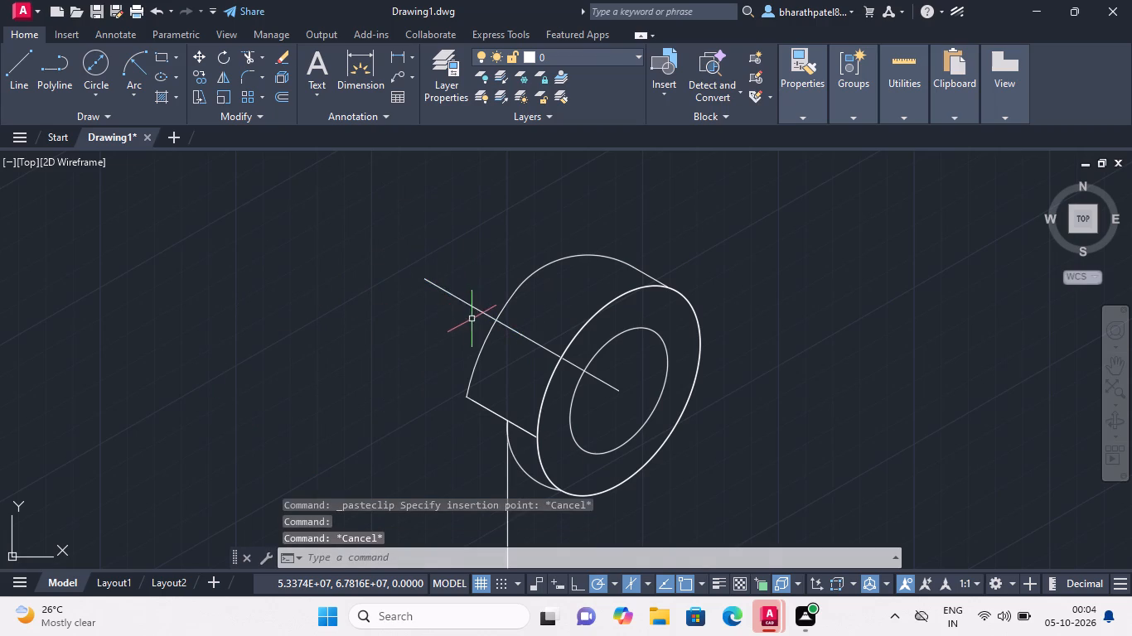
{"action": "left_click", "coordinate": [460, 298]}
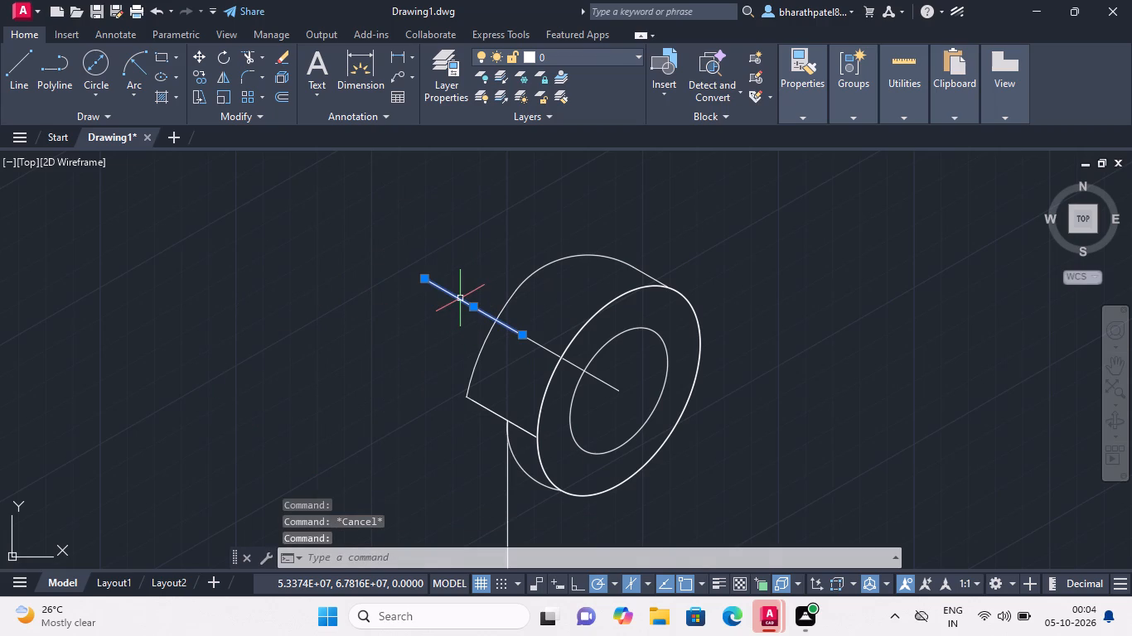
{"action": "key", "text": "Delete"}
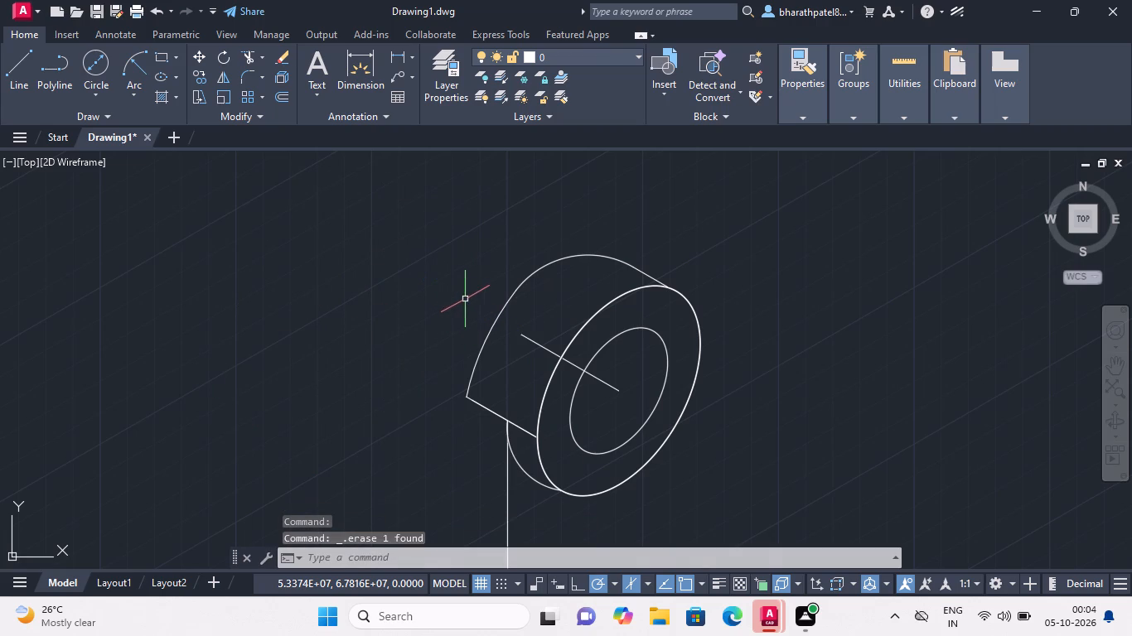
Draw an 18-long line at 150° from the rear end of the ring's existing centre line.
{"action": "left_click", "coordinate": [7, 70]}
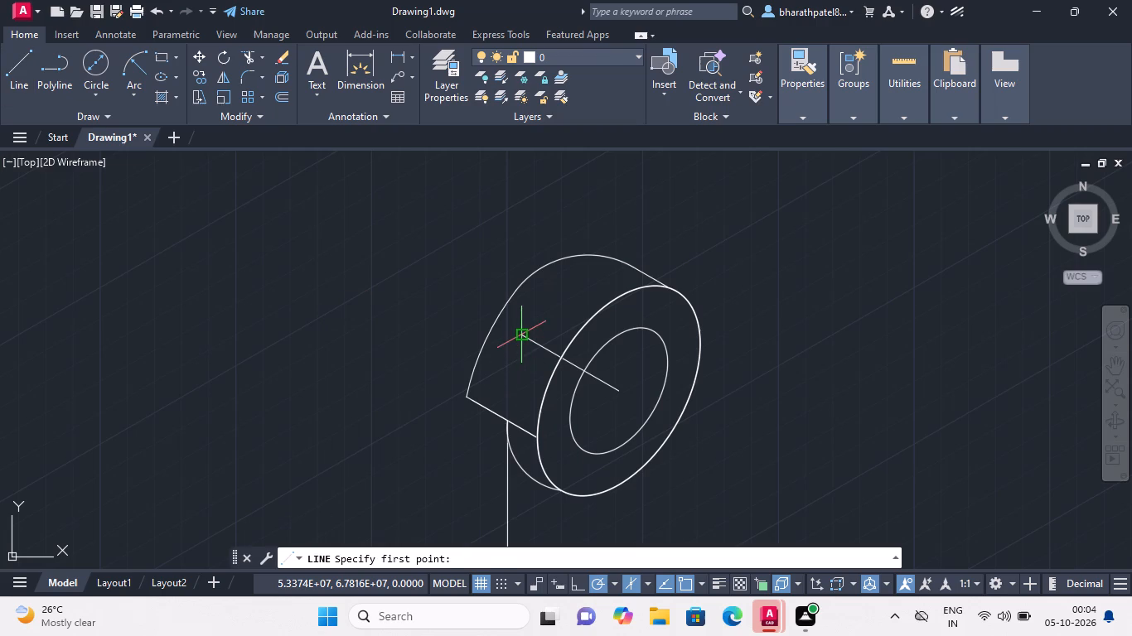
{"action": "left_click", "coordinate": [522, 335]}
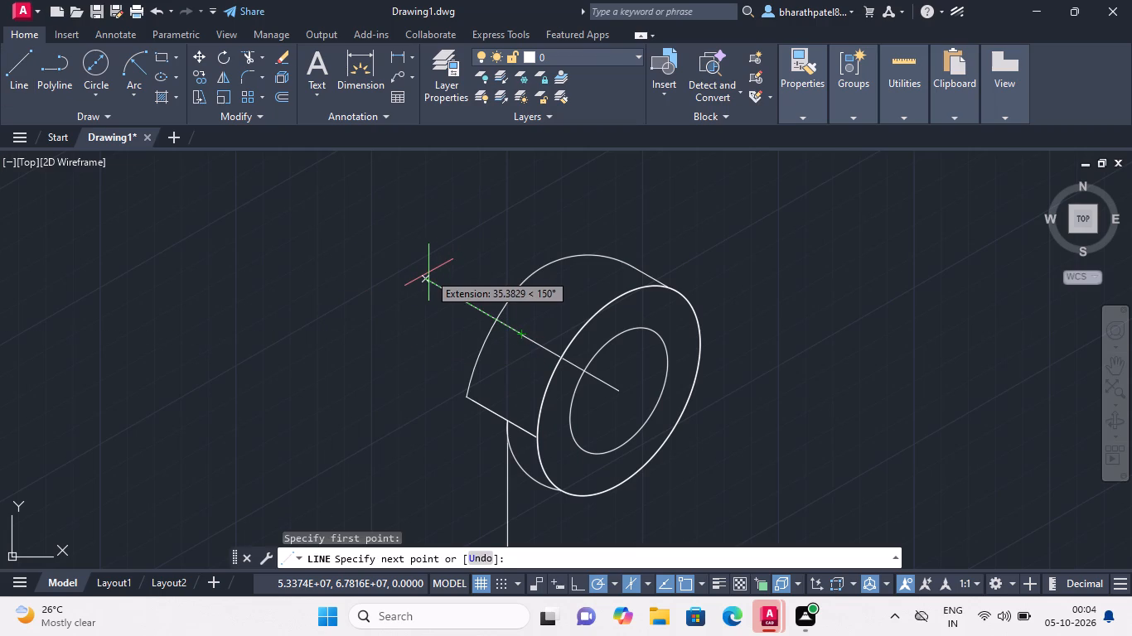
{"action": "type", "text": "18"}
{"action": "key", "text": "Return"}
{"action": "key", "text": "Escape"}
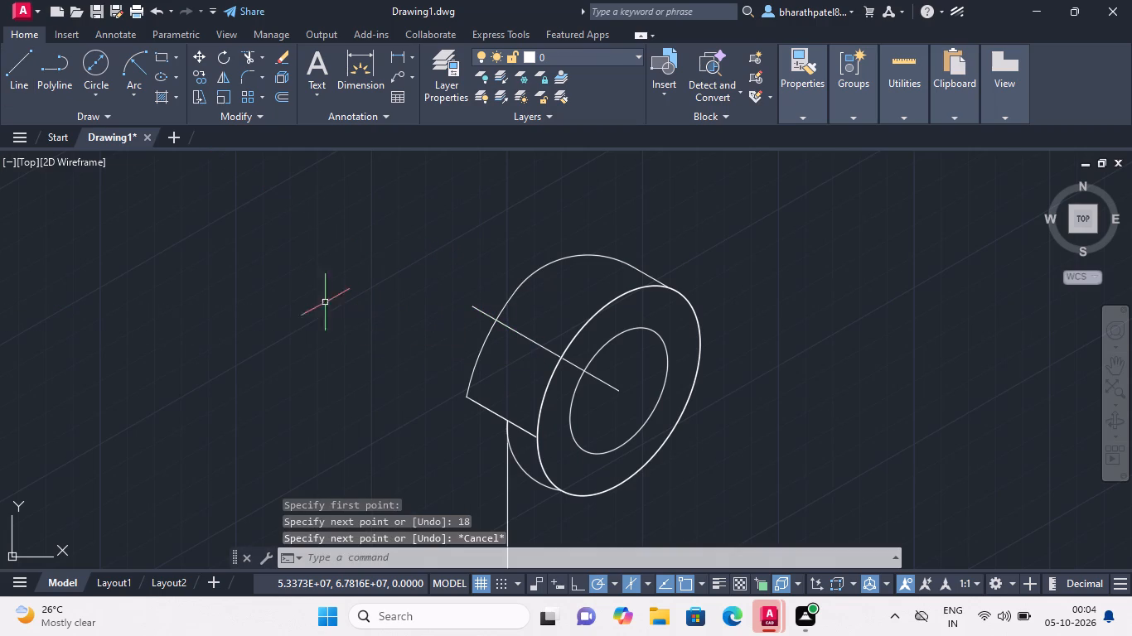
Copy the ring with its centre lines and paste it with its front centre at the 18-long line's rear end.
{"action": "left_click", "coordinate": [461, 247]}
{"action": "left_click", "coordinate": [715, 521]}
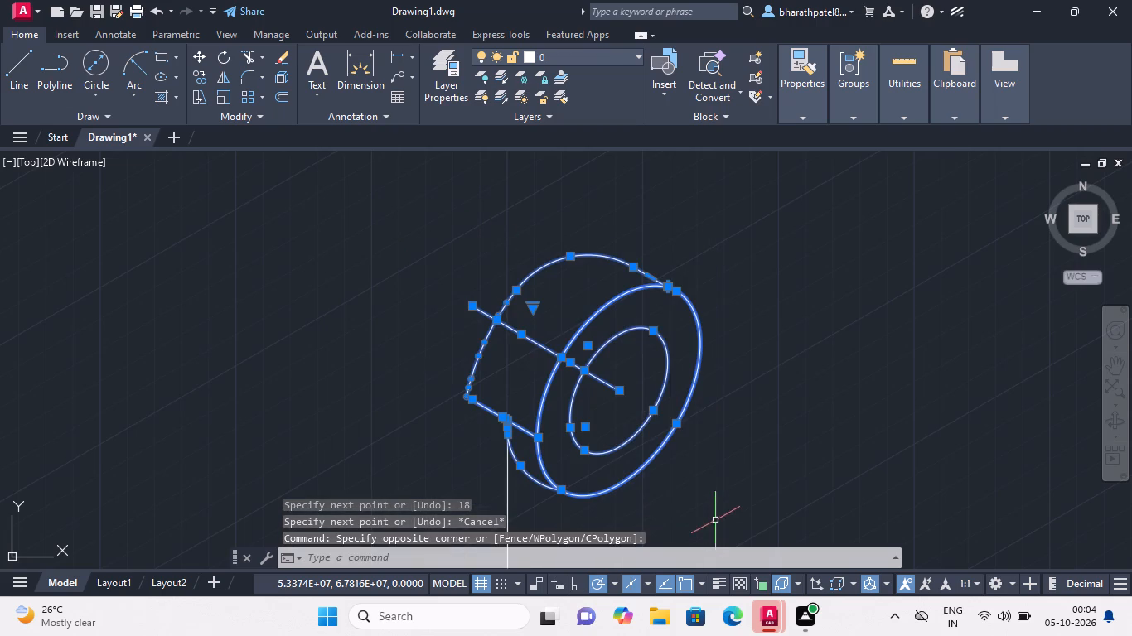
{"action": "key", "text": "ctrl+c"}
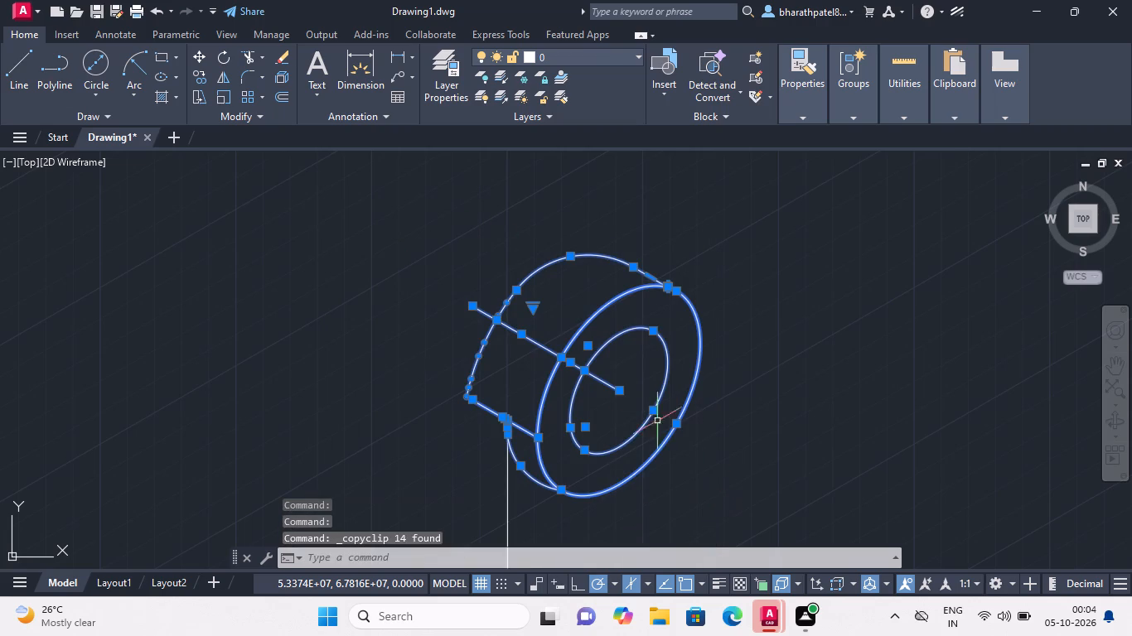
{"action": "key", "text": "ctrl+v"}
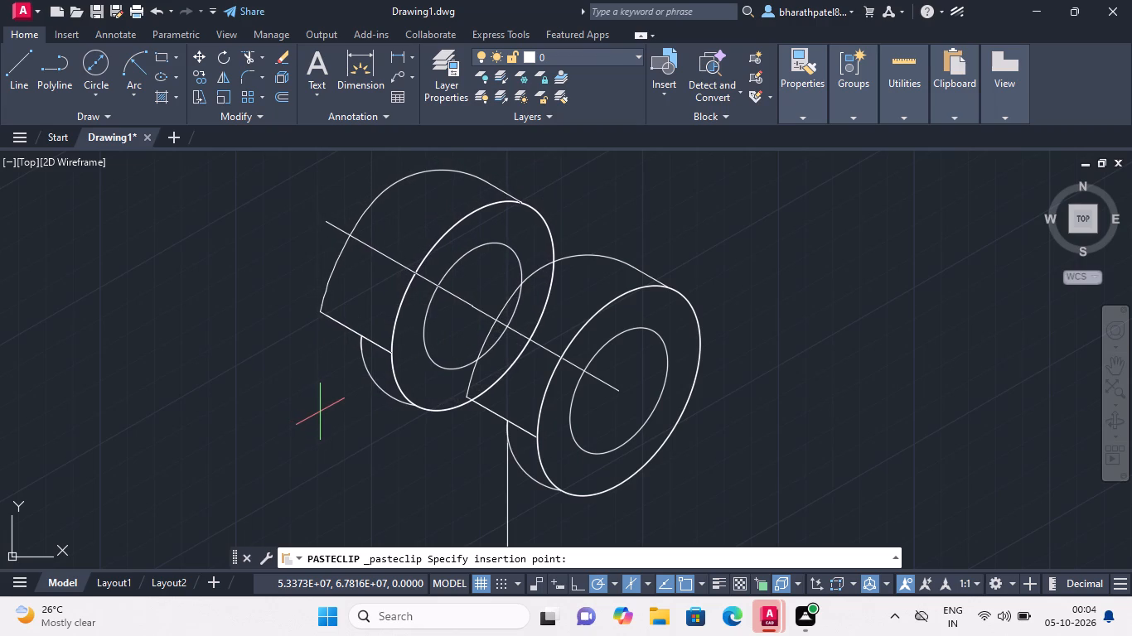
{"action": "scroll", "coordinate": [320, 412], "scroll_direction": "up", "scroll_amount": 2}
{"action": "scroll", "coordinate": [317, 416], "scroll_direction": "down", "scroll_amount": 2}
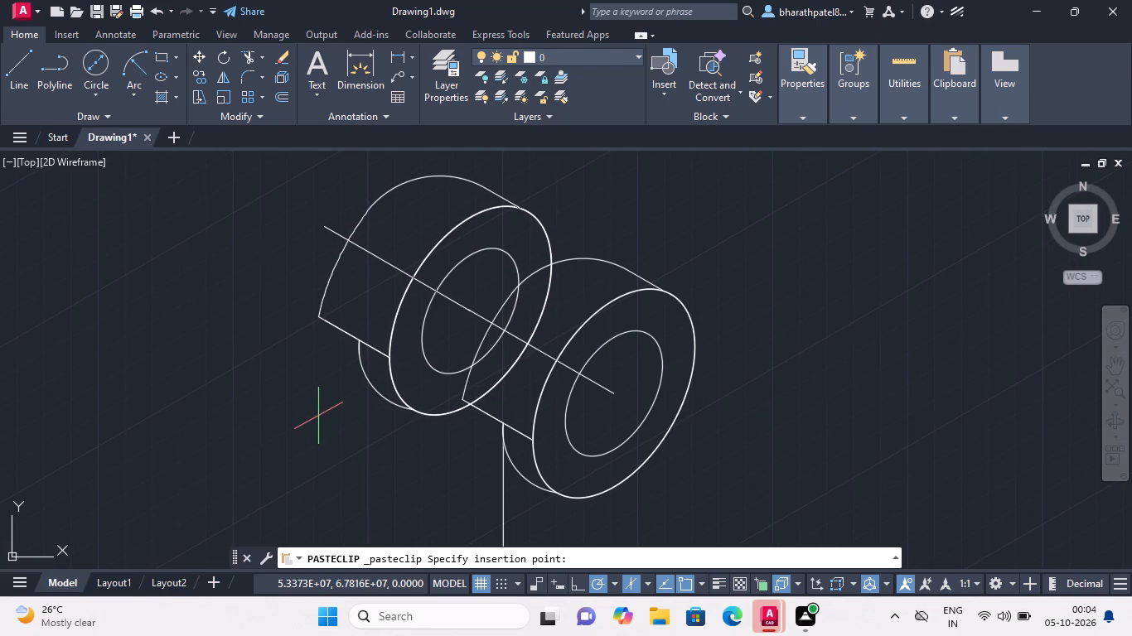
{"action": "double_click", "coordinate": [318, 416]}
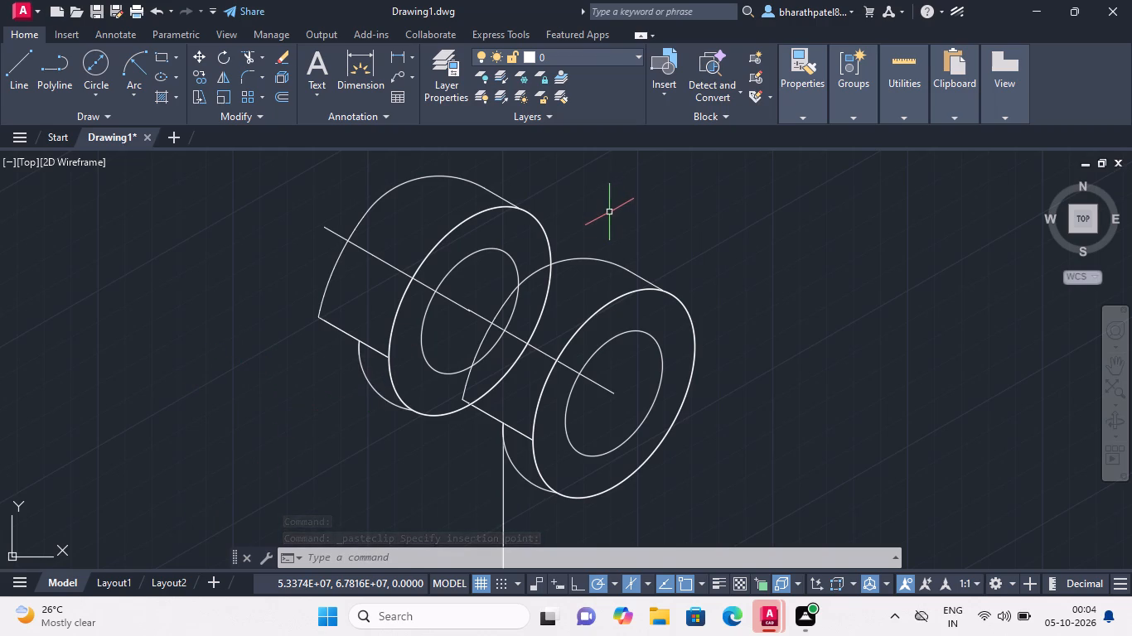
Draw connected lines from the front ring's front centre: 30 at 270°, 30 at 210° and 18 at 150°.
{"action": "scroll", "coordinate": [609, 212], "scroll_direction": "up", "scroll_amount": 2}
{"action": "scroll", "coordinate": [560, 224], "scroll_direction": "down", "scroll_amount": 3}
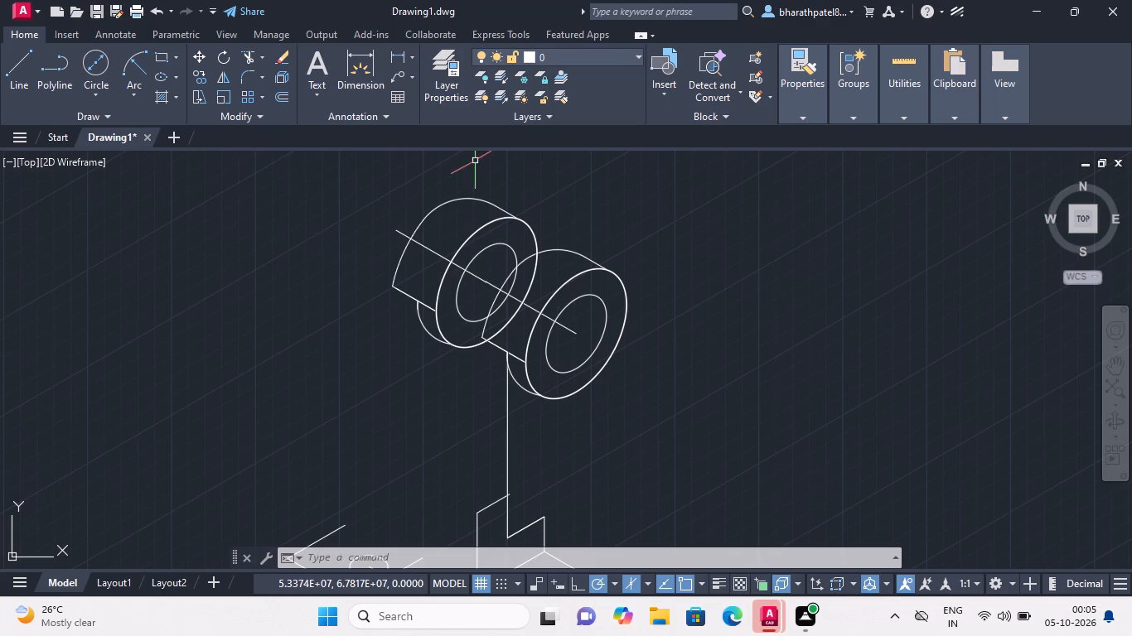
{"action": "scroll", "coordinate": [689, 321], "scroll_direction": "down", "scroll_amount": 3}
{"action": "scroll", "coordinate": [693, 348], "scroll_direction": "up", "scroll_amount": 2}
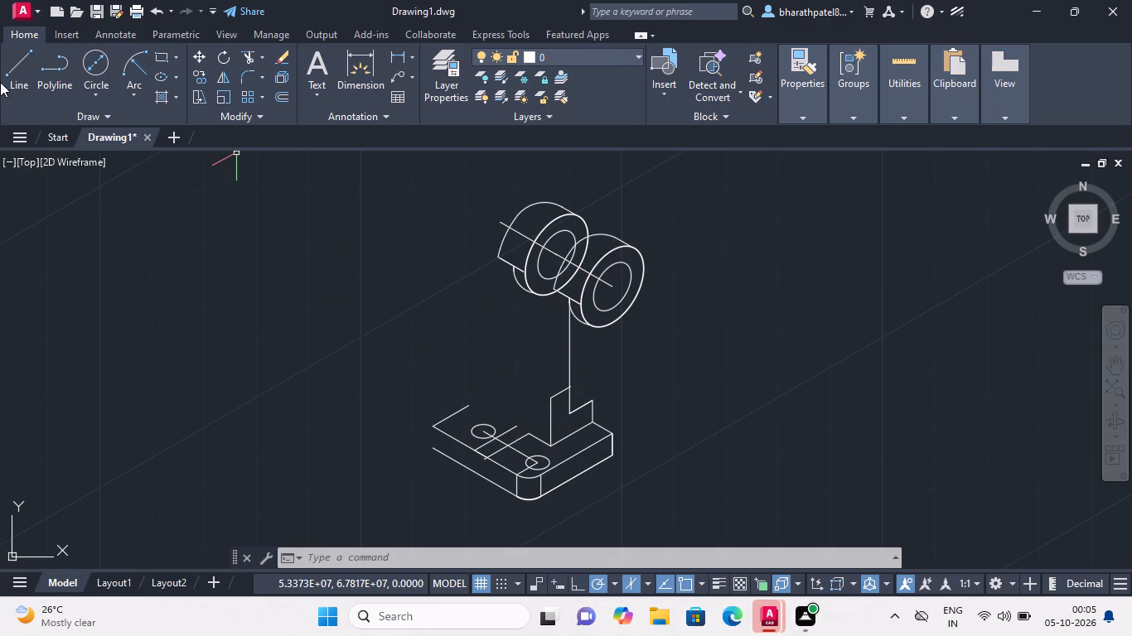
{"action": "left_click", "coordinate": [8, 60]}
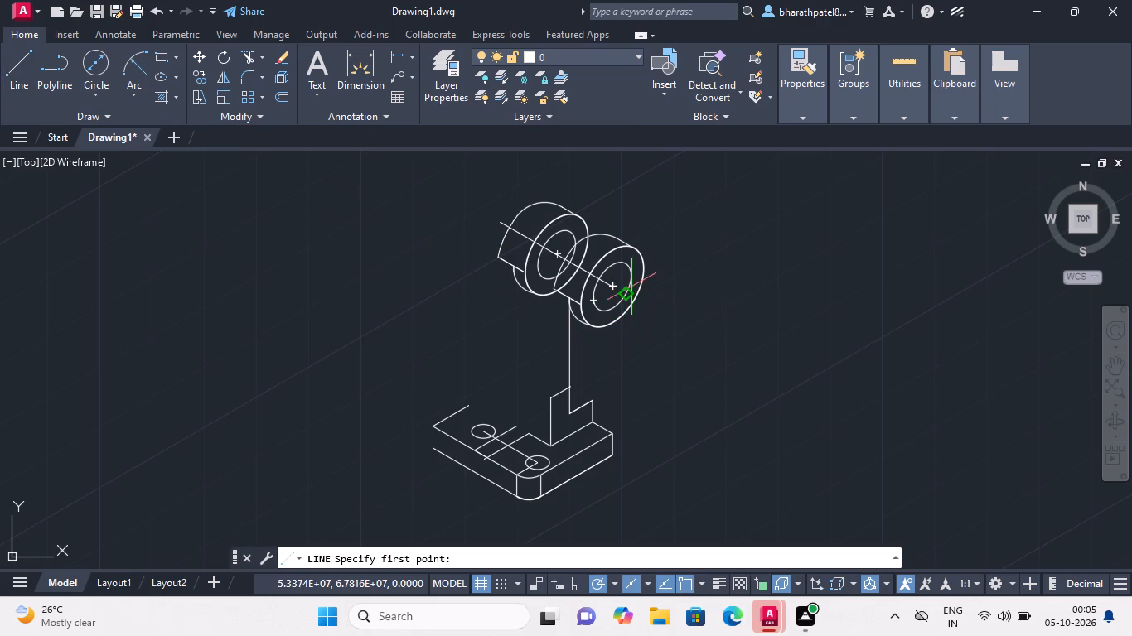
{"action": "left_click", "coordinate": [614, 284]}
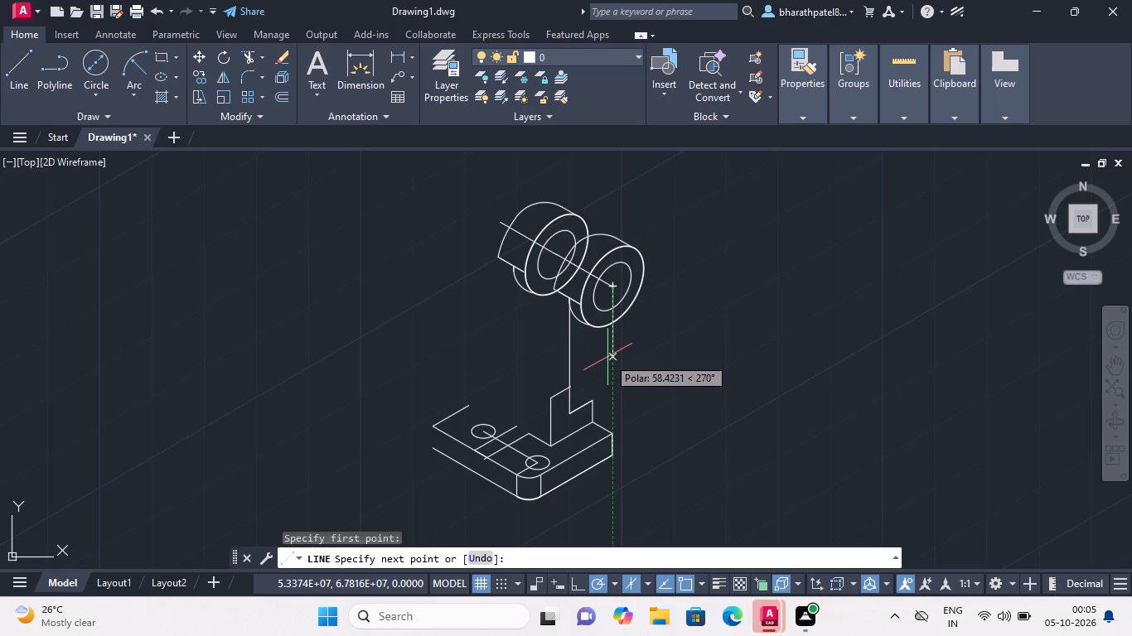
{"action": "type", "text": "30"}
{"action": "key", "text": "Return"}
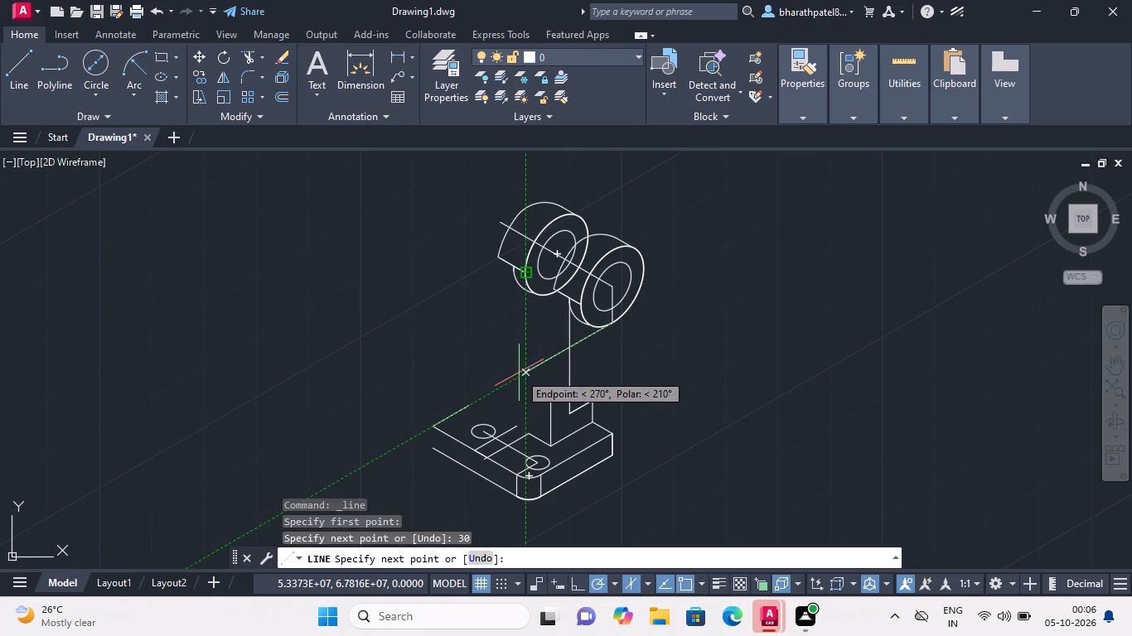
{"action": "type", "text": "30"}
{"action": "key", "text": "Return"}
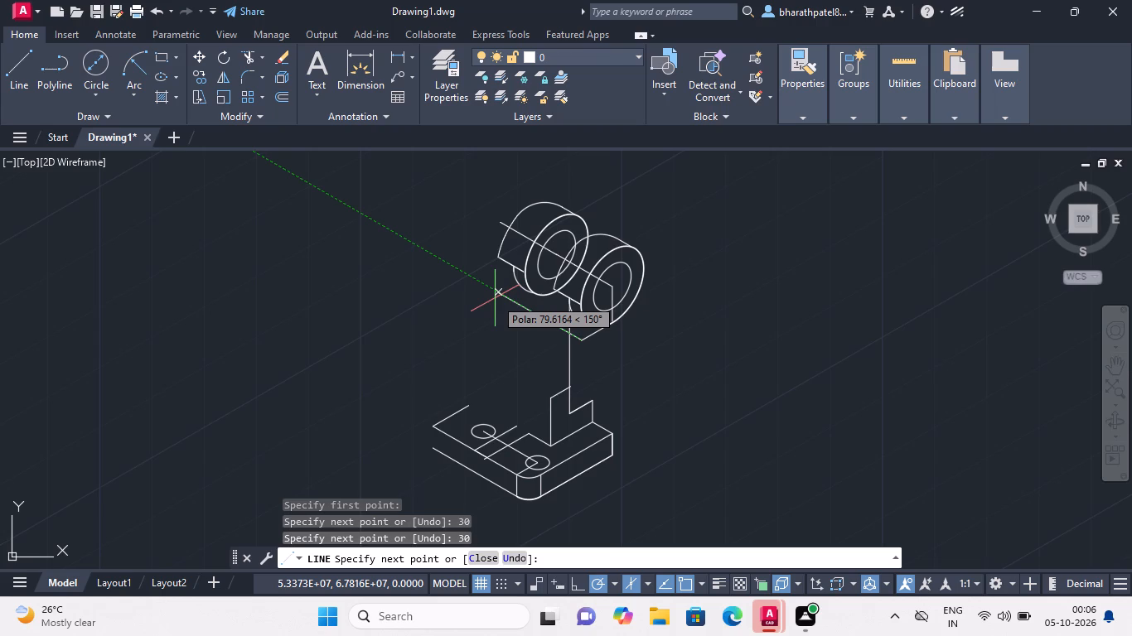
{"action": "key", "text": "1"}
{"action": "key", "text": "8"}
{"action": "key", "text": "Return"}
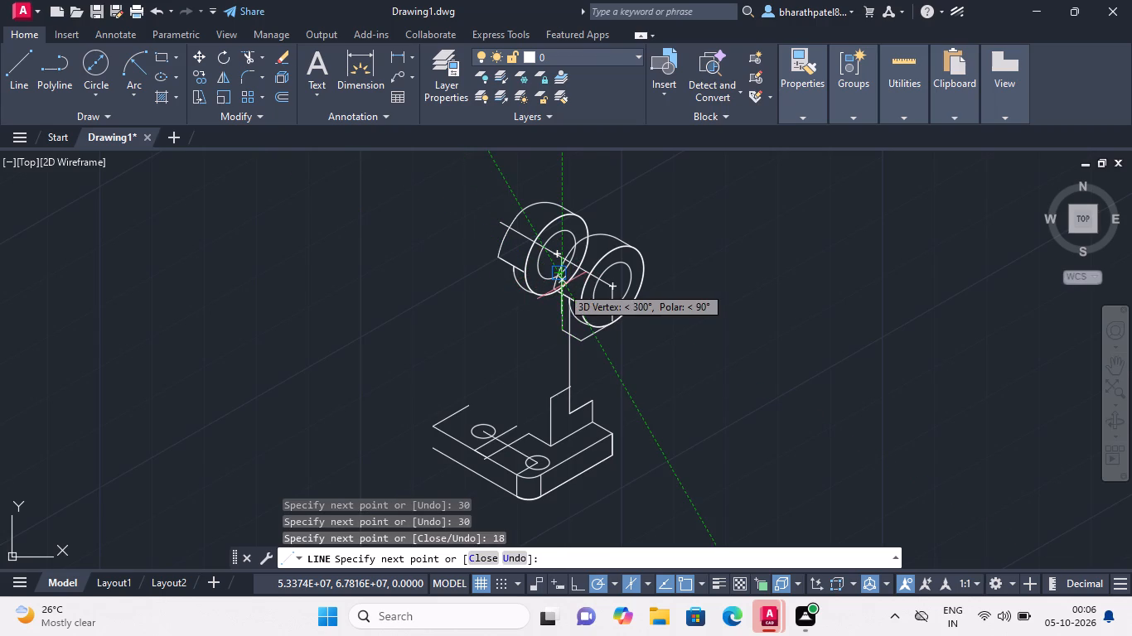
{"action": "scroll", "coordinate": [561, 287], "scroll_direction": "up", "scroll_amount": 4}
{"action": "scroll", "coordinate": [504, 318], "scroll_direction": "down", "scroll_amount": 2}
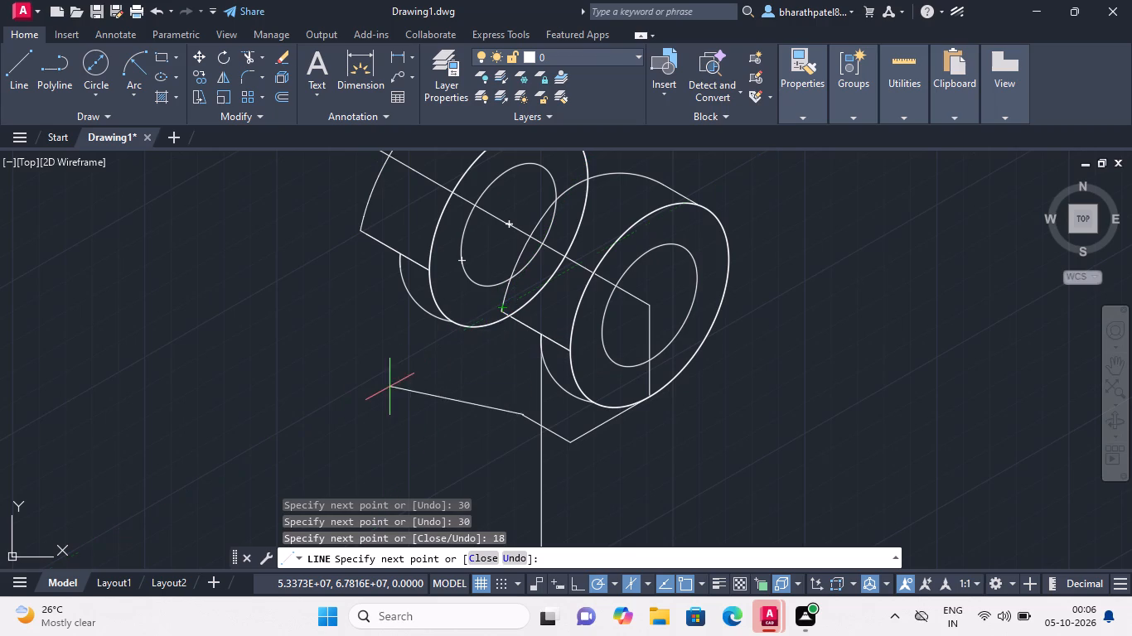
{"action": "key", "text": "Escape"}
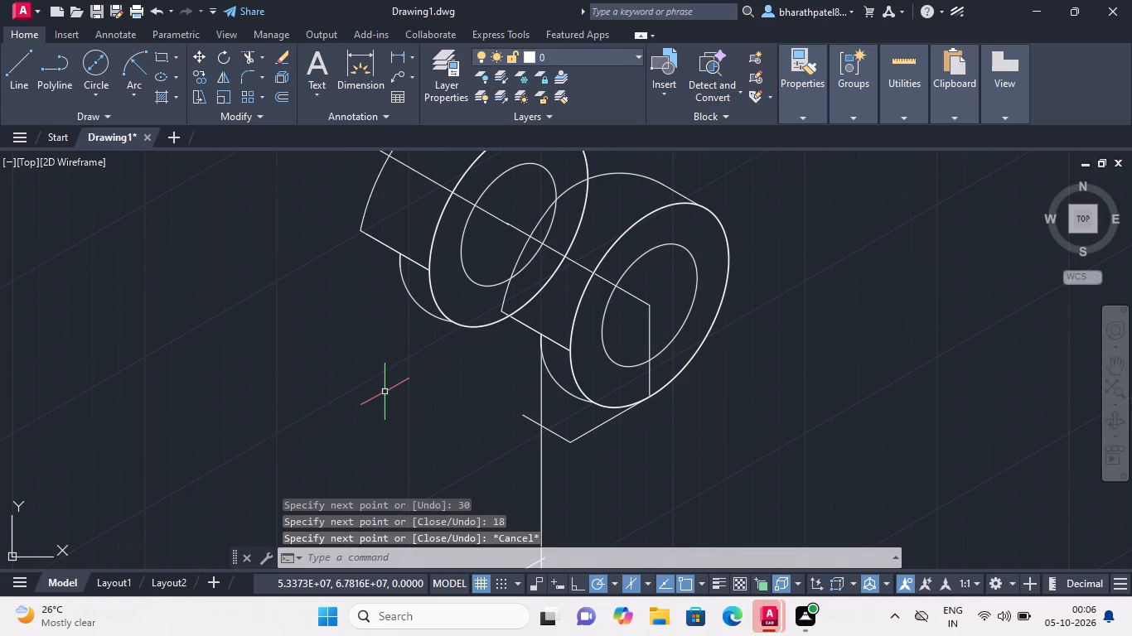
From the upright edge's crossing with the 18-long line, draw a line 18 at 150°, continuing up to the front ring's lower rear corner.
{"action": "scroll", "coordinate": [510, 402], "scroll_direction": "up", "scroll_amount": 3}
{"action": "scroll", "coordinate": [506, 399], "scroll_direction": "down", "scroll_amount": 2}
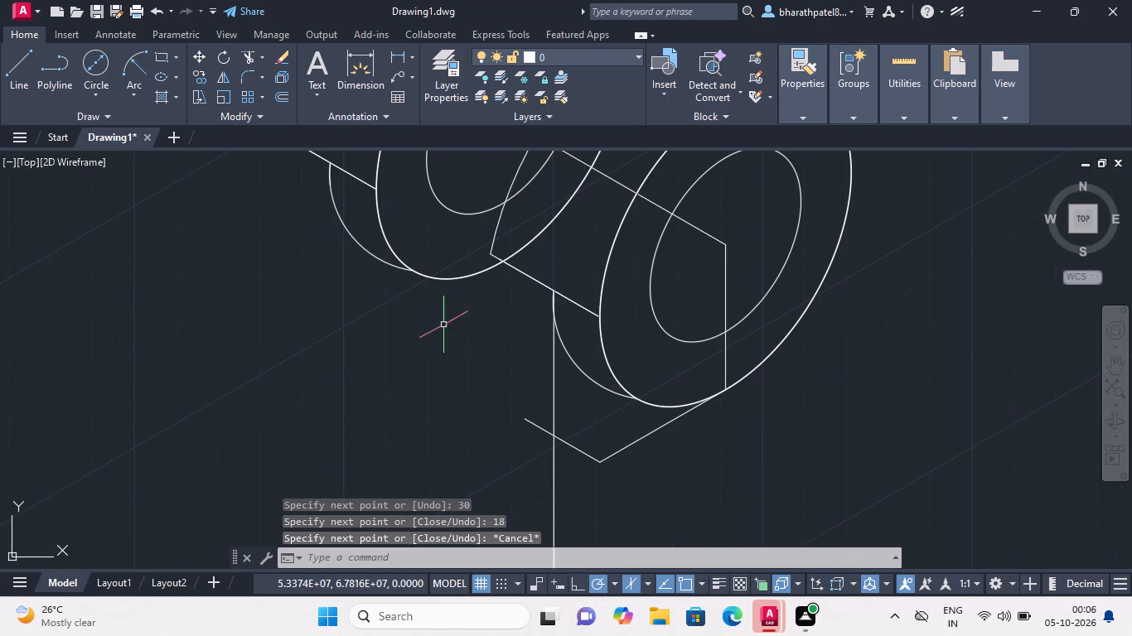
{"action": "left_click", "coordinate": [14, 65]}
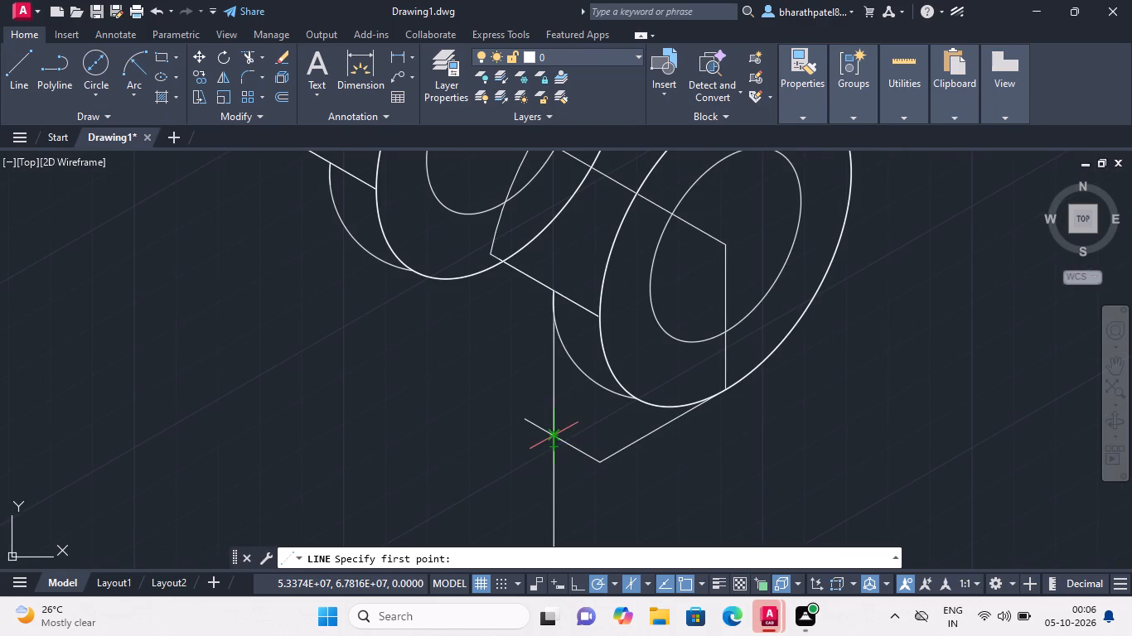
{"action": "scroll", "coordinate": [553, 437], "scroll_direction": "up", "scroll_amount": 1}
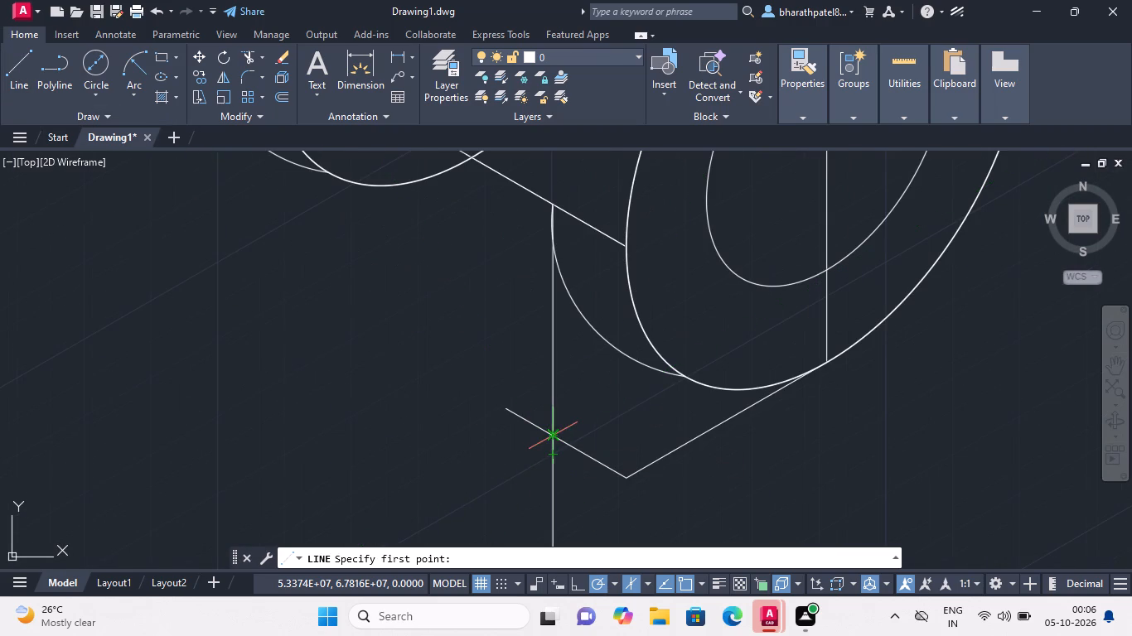
{"action": "left_click", "coordinate": [555, 437]}
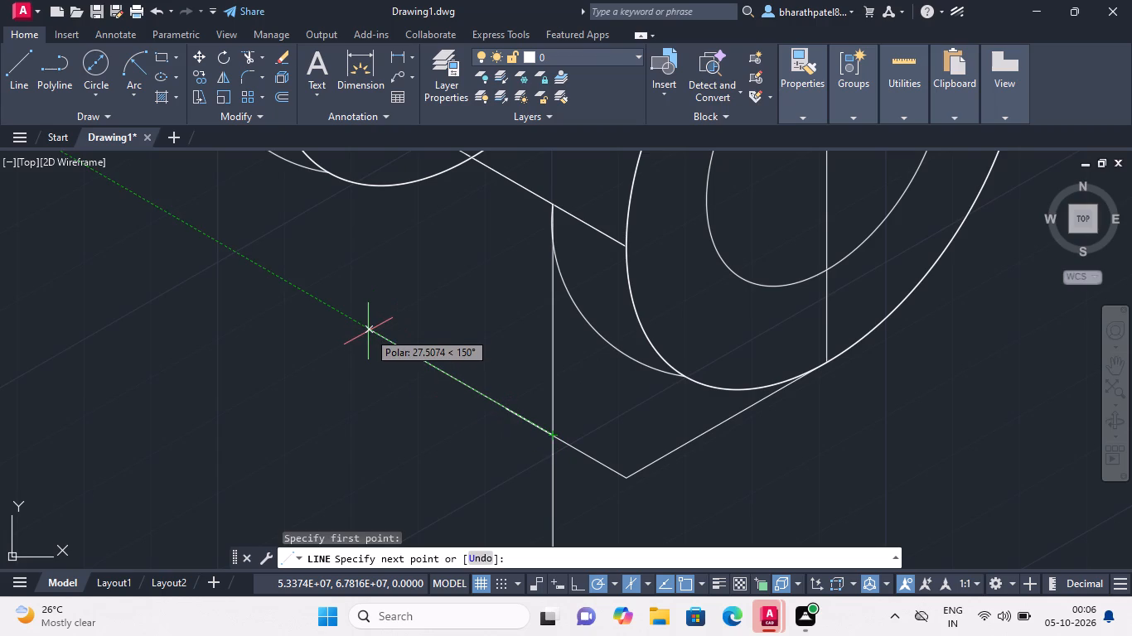
{"action": "key", "text": "1"}
{"action": "key", "text": "8"}
{"action": "key", "text": "Return"}
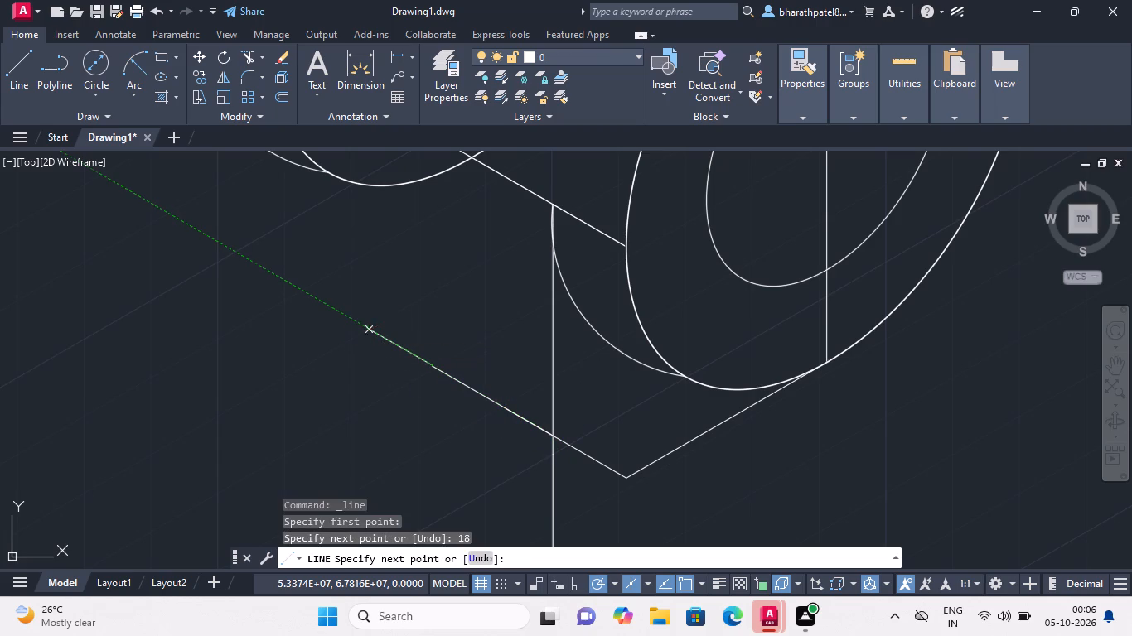
{"action": "scroll", "coordinate": [461, 269], "scroll_direction": "down", "scroll_amount": 3}
{"action": "scroll", "coordinate": [455, 253], "scroll_direction": "up", "scroll_amount": 3}
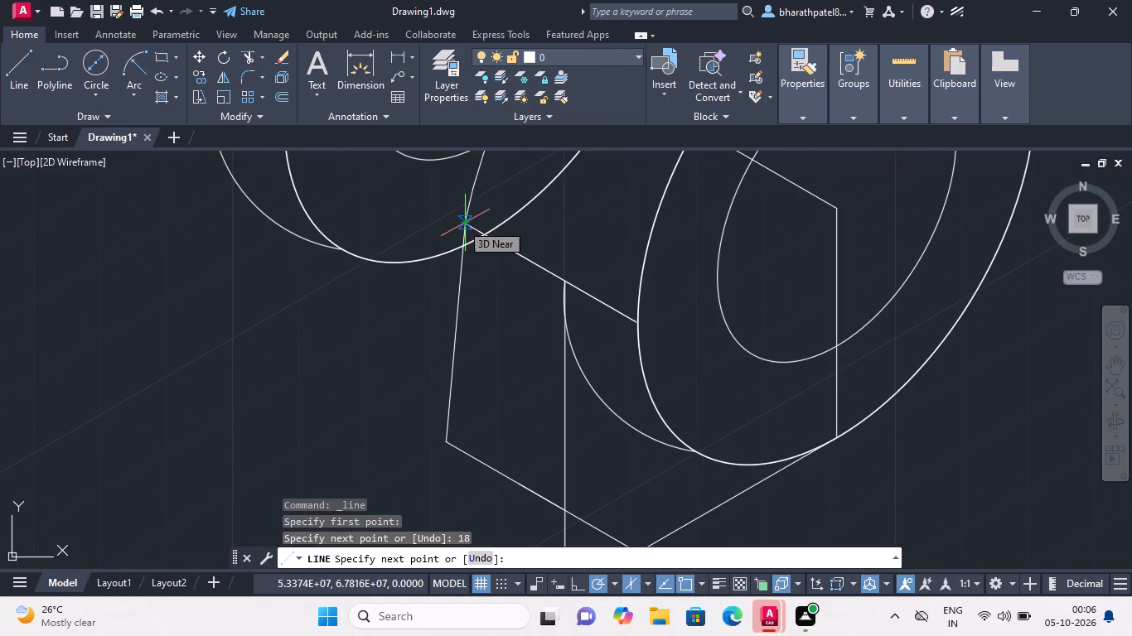
{"action": "left_click", "coordinate": [461, 223]}
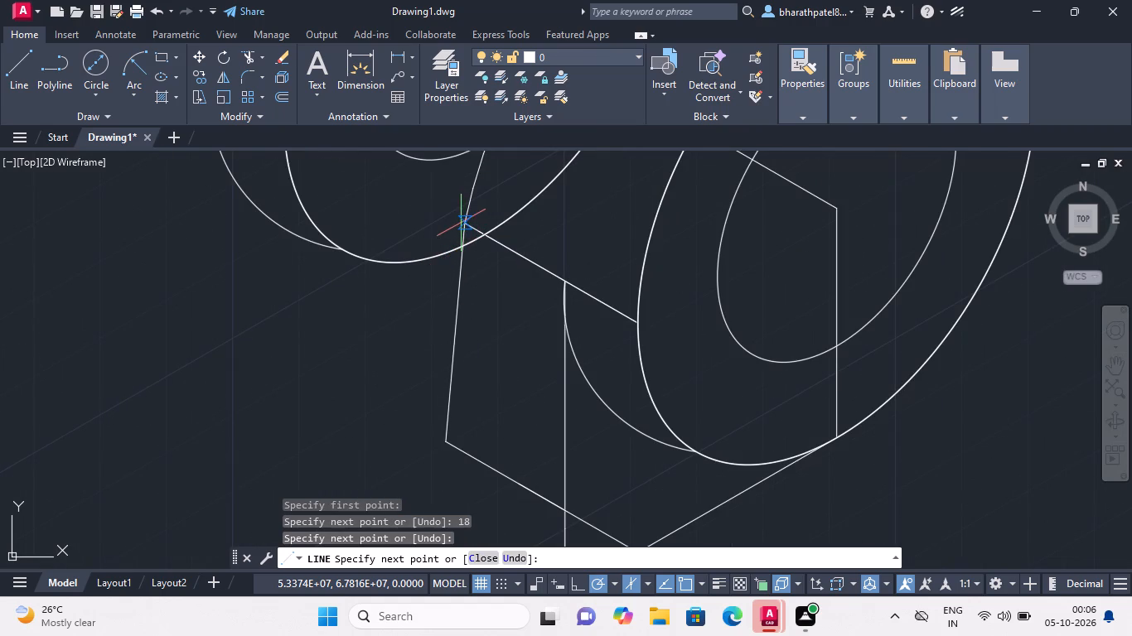
{"action": "key", "text": "Escape"}
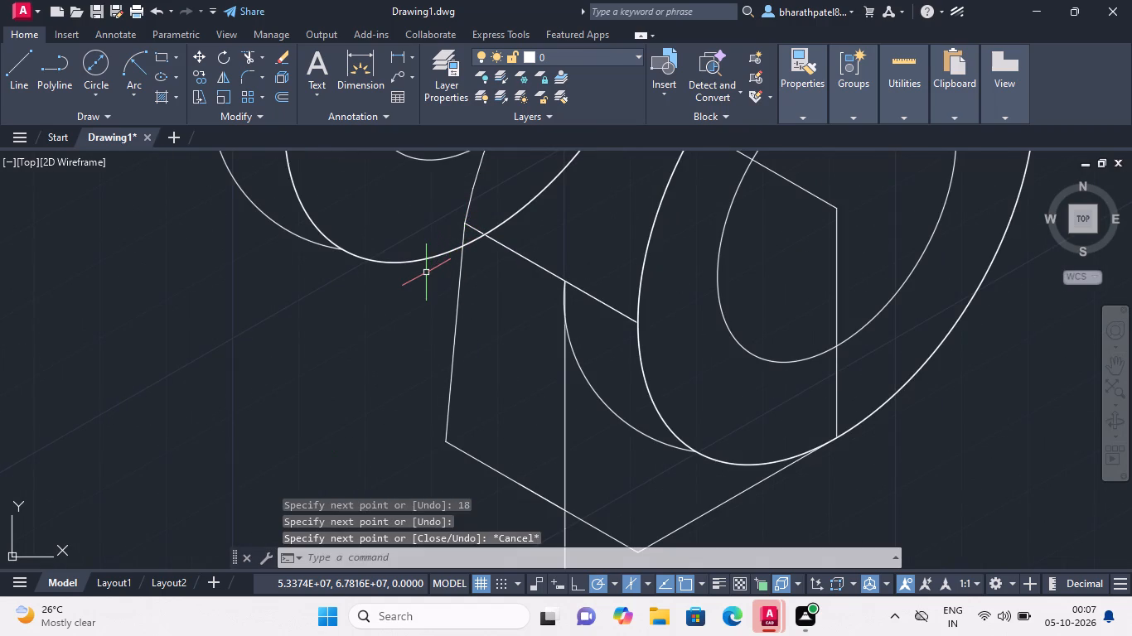
From the lower end of the sloping line, draw a line 18 at 150° and continue it vertically upward about 213.
{"action": "scroll", "coordinate": [428, 282], "scroll_direction": "down", "scroll_amount": 3}
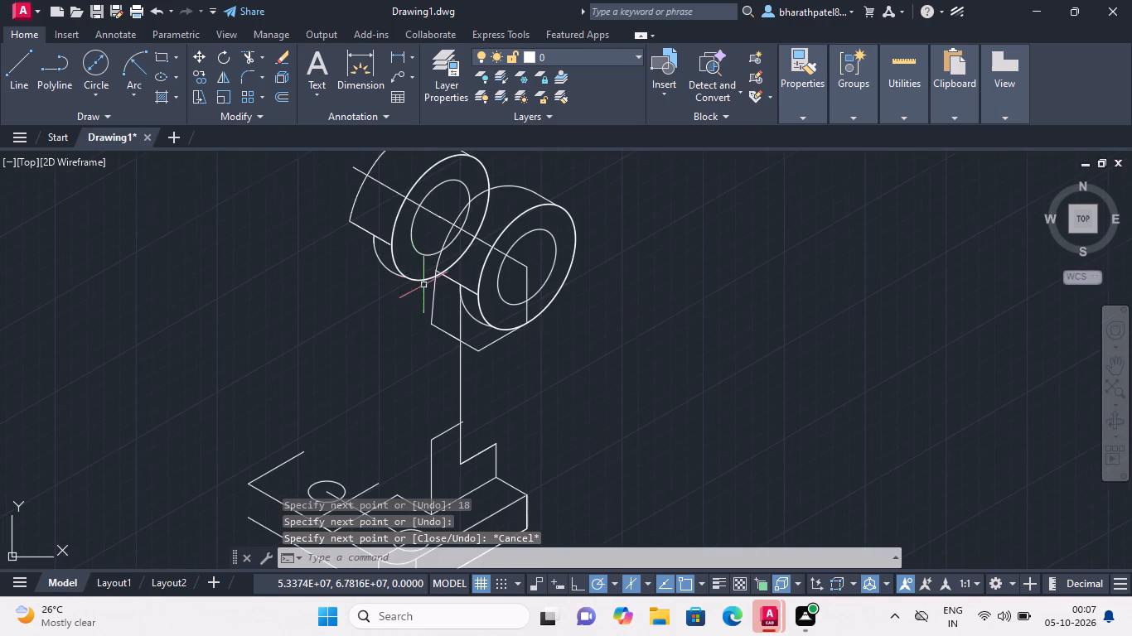
{"action": "left_click", "coordinate": [17, 76]}
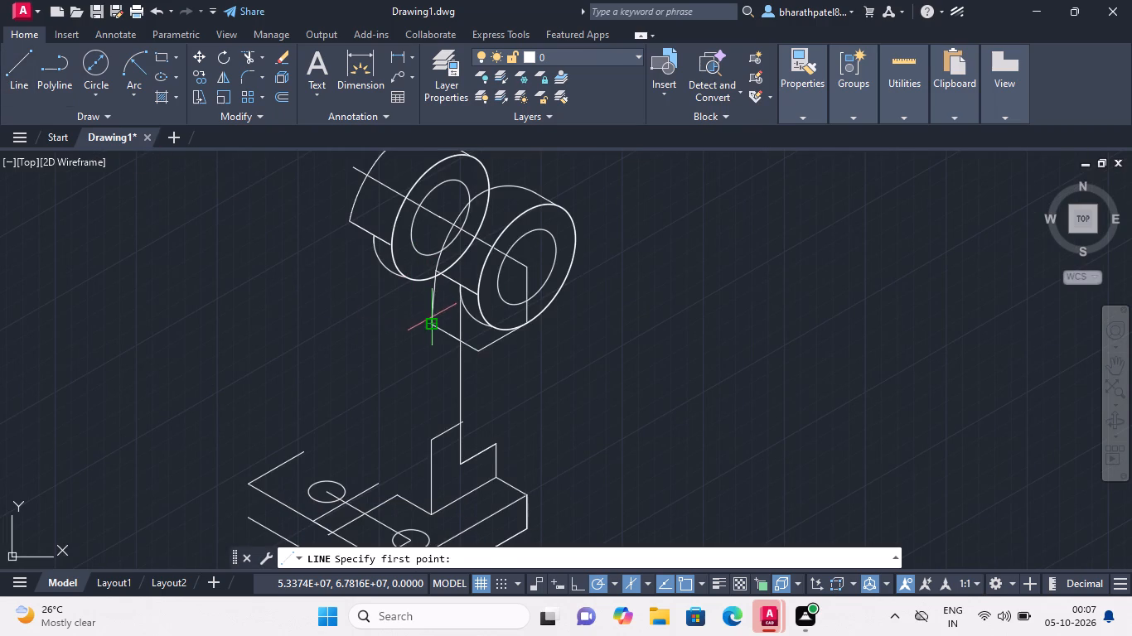
{"action": "left_click", "coordinate": [430, 325]}
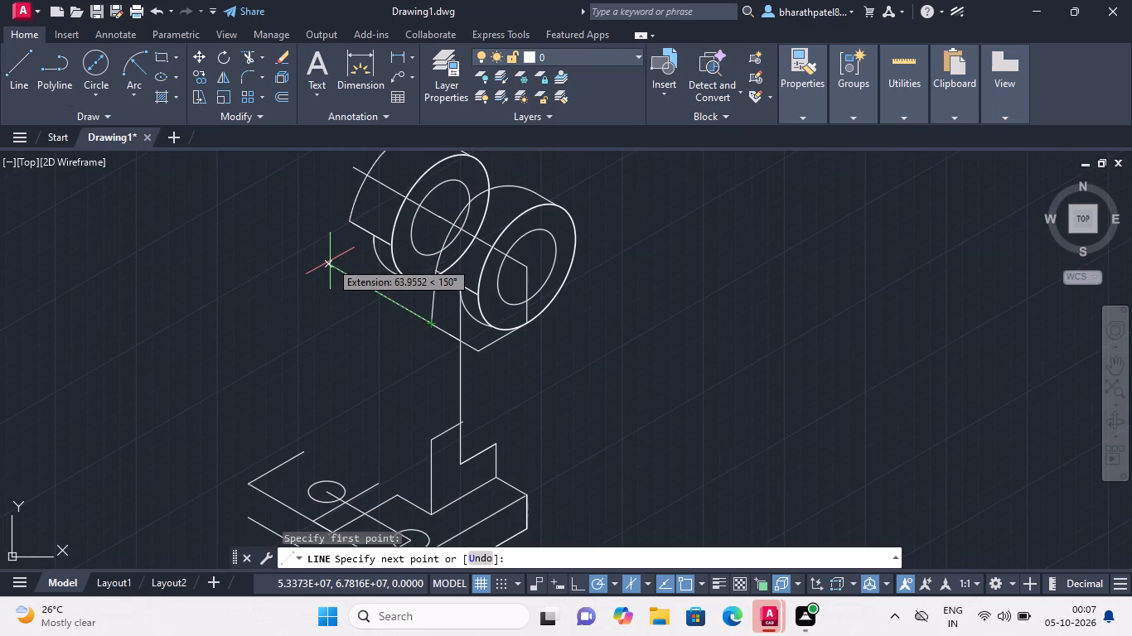
{"action": "type", "text": "18"}
{"action": "key", "text": "Return"}
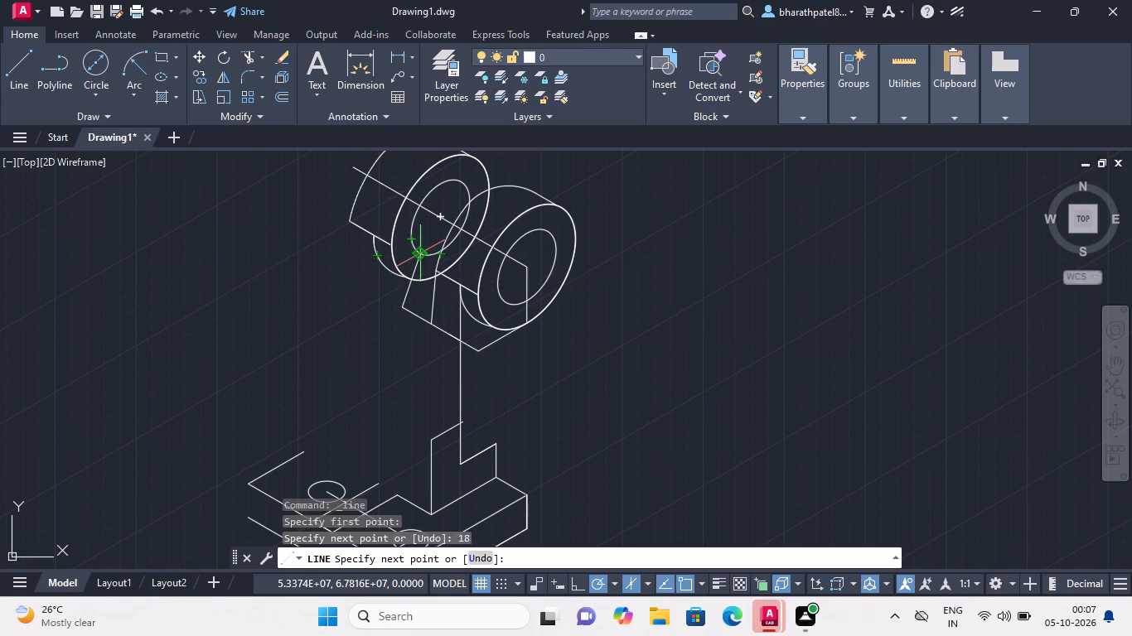
{"action": "scroll", "coordinate": [404, 255], "scroll_direction": "down", "scroll_amount": 3}
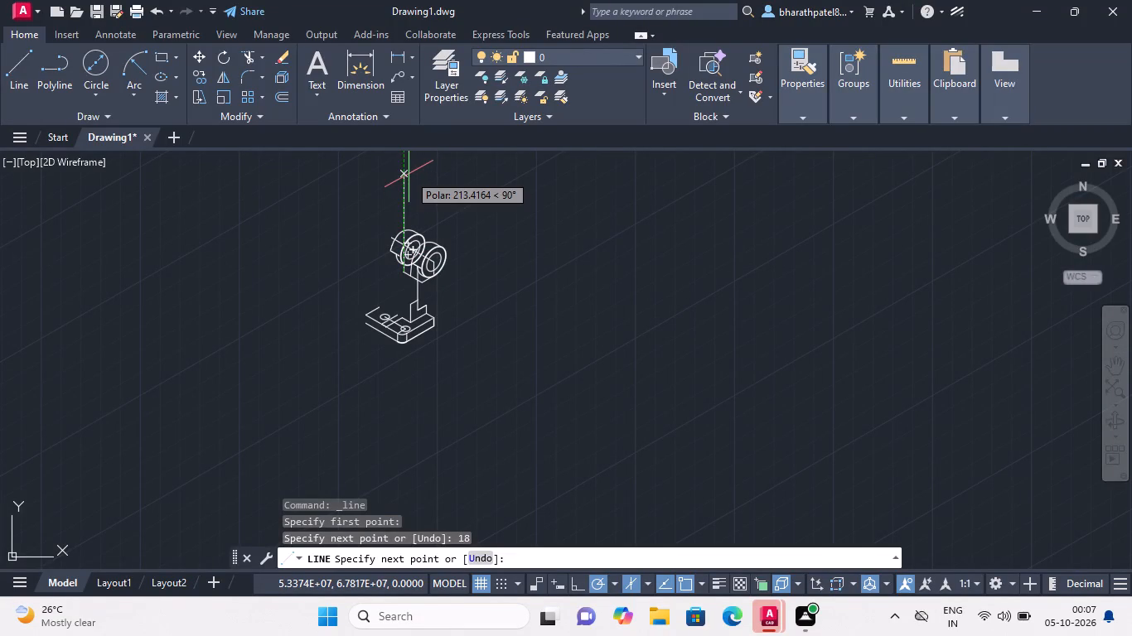
{"action": "left_click", "coordinate": [409, 174]}
{"action": "key", "text": "Escape"}
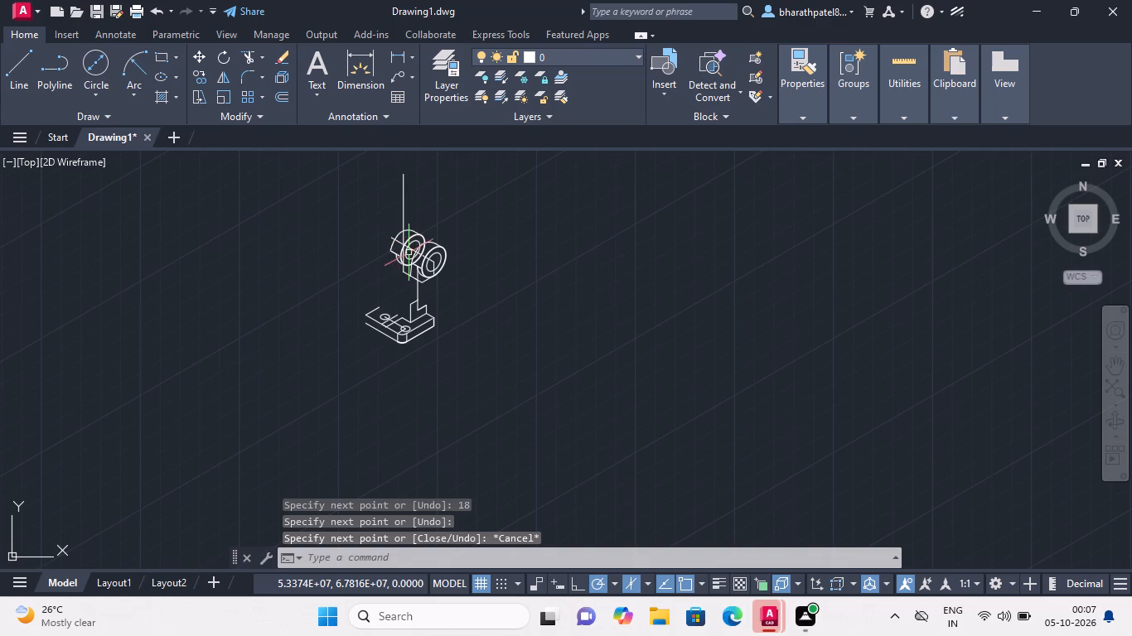
Trim away the rearmost 18-long line and the 150° and 210° line pieces in front of the upright's edge below the front ring.
{"action": "scroll", "coordinate": [409, 253], "scroll_direction": "up", "scroll_amount": 5}
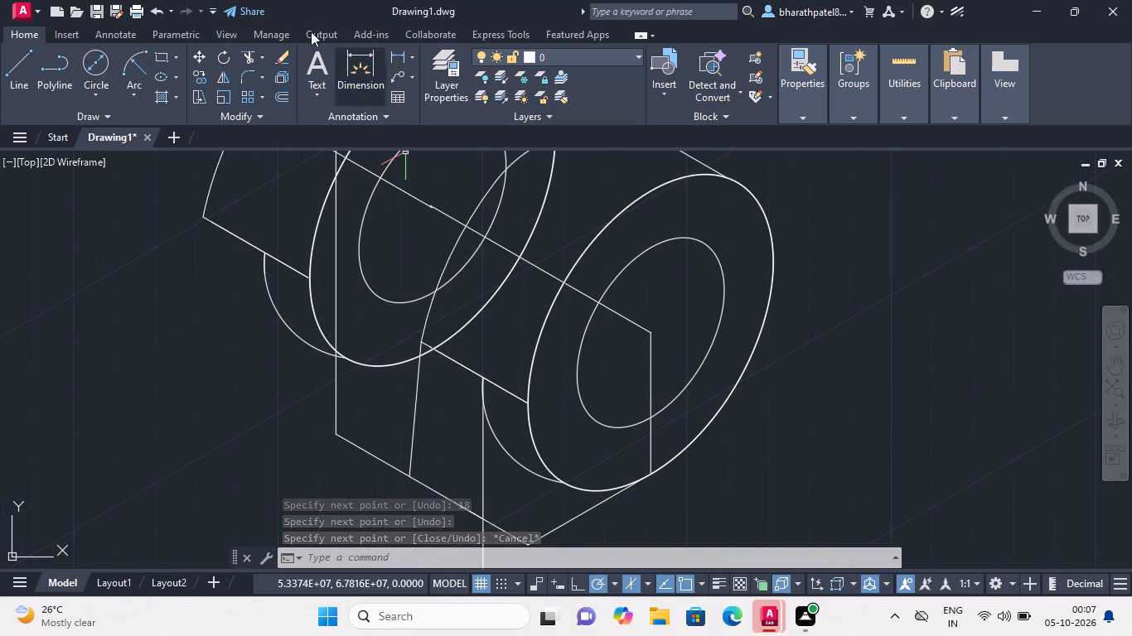
{"action": "left_click", "coordinate": [249, 55]}
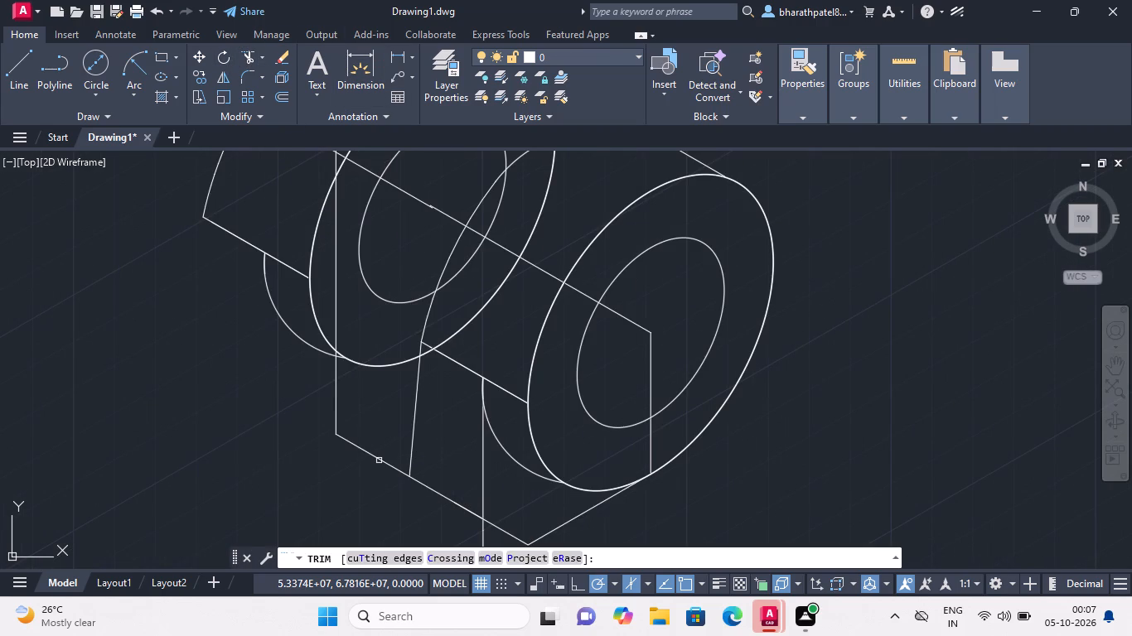
{"action": "left_click", "coordinate": [377, 460]}
{"action": "scroll", "coordinate": [372, 435], "scroll_direction": "down", "scroll_amount": 1}
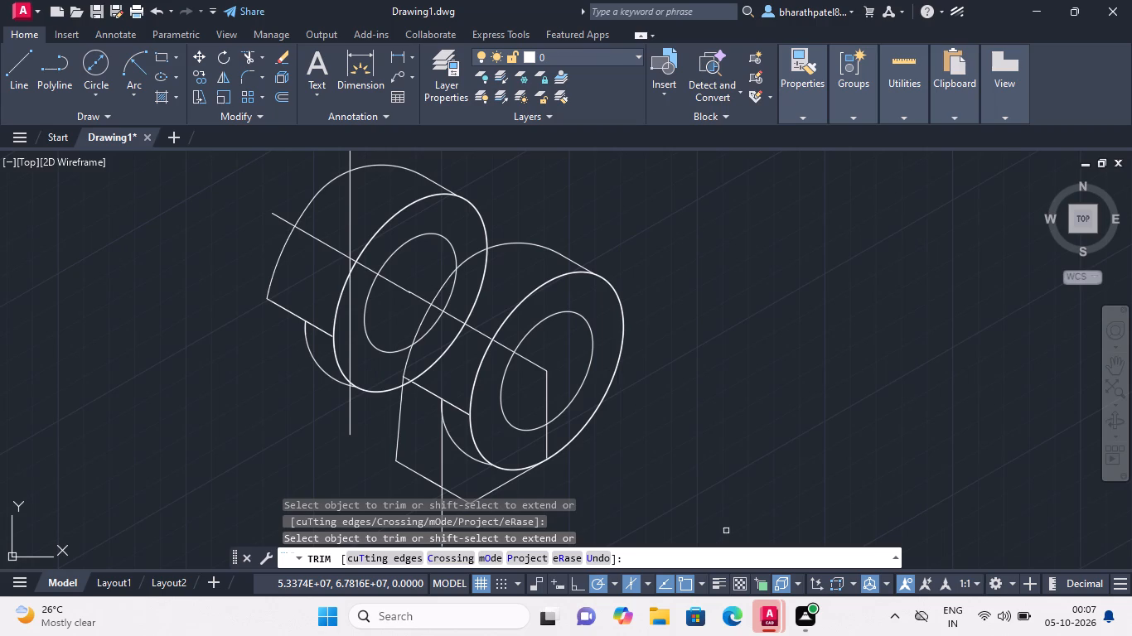
{"action": "scroll", "coordinate": [582, 456], "scroll_direction": "down", "scroll_amount": 4}
{"action": "scroll", "coordinate": [518, 498], "scroll_direction": "up", "scroll_amount": 4}
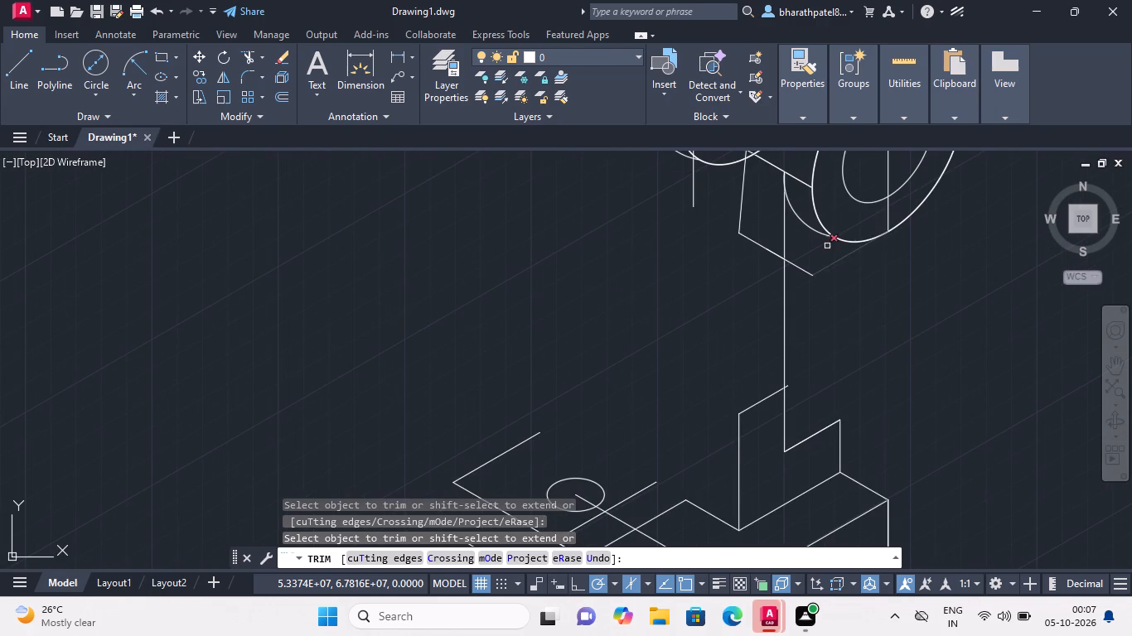
{"action": "left_click", "coordinate": [802, 259]}
{"action": "left_click", "coordinate": [804, 292]}
{"action": "left_click", "coordinate": [811, 261]}
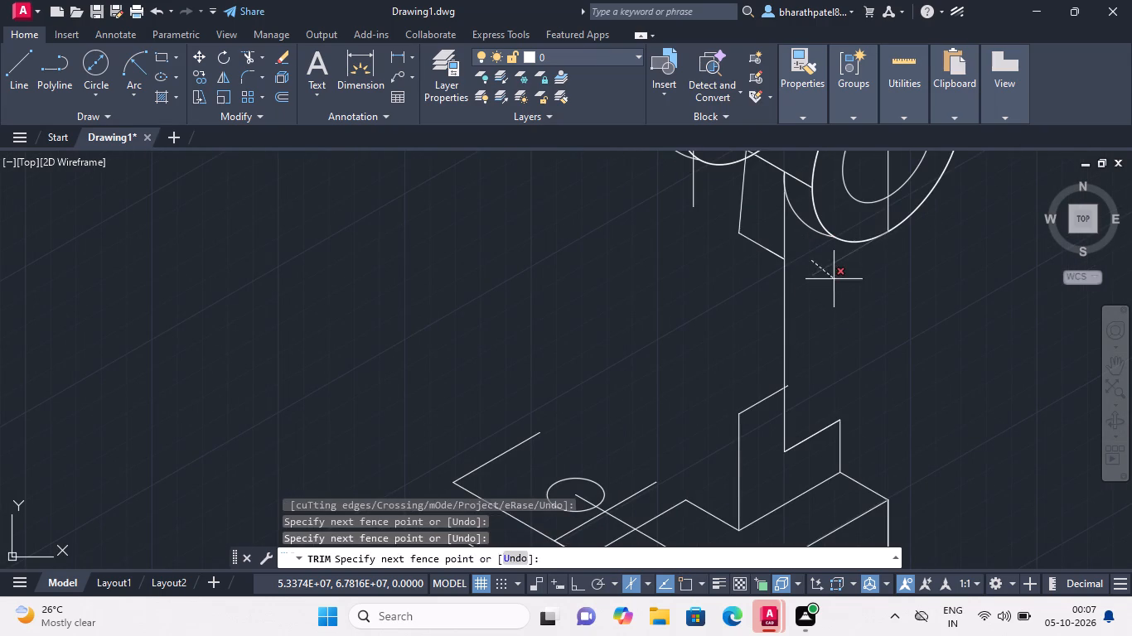
{"action": "left_click", "coordinate": [834, 279]}
Trim away the rear ring's outer and inner outlines where the front ring's body covers them.
{"action": "scroll", "coordinate": [834, 280], "scroll_direction": "down", "scroll_amount": 4}
{"action": "scroll", "coordinate": [873, 247], "scroll_direction": "up", "scroll_amount": 4}
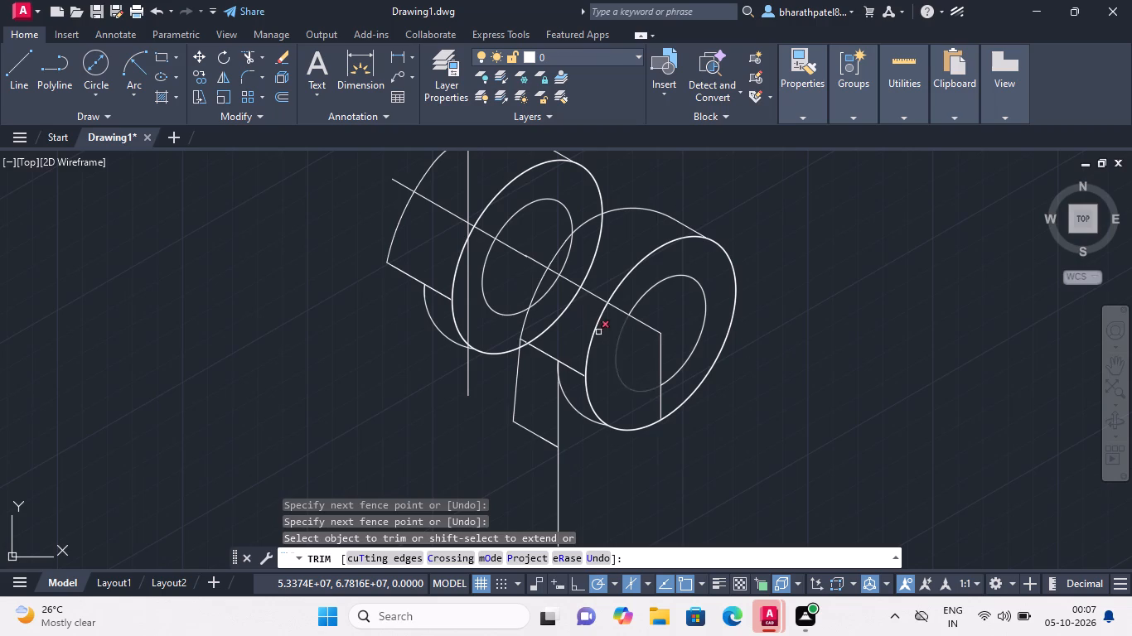
{"action": "left_click", "coordinate": [562, 316]}
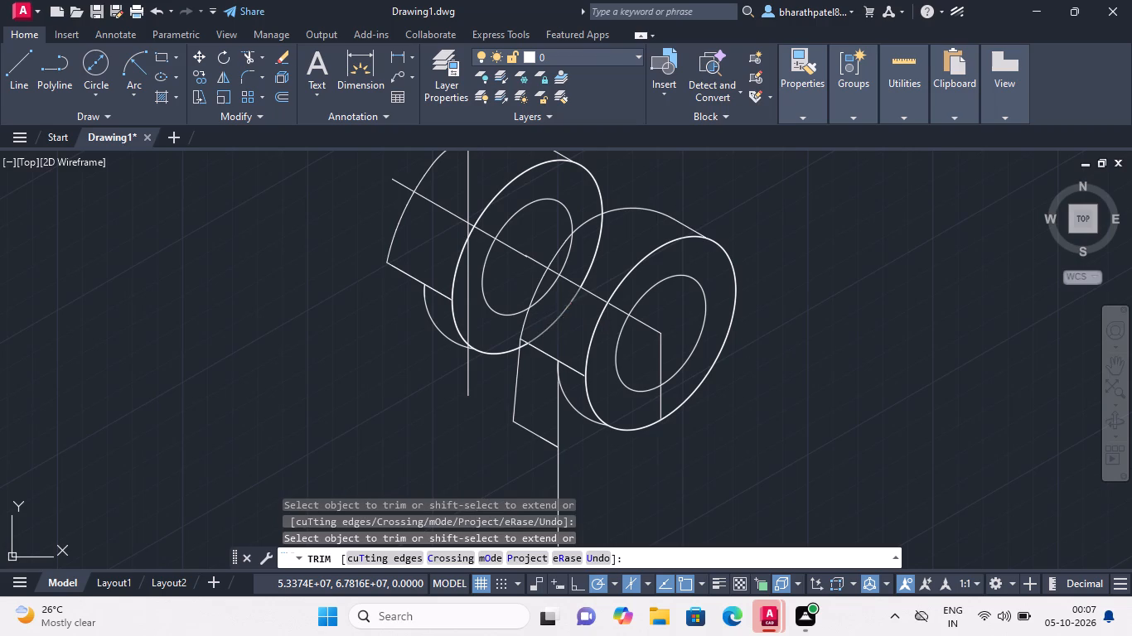
{"action": "left_click", "coordinate": [561, 314]}
{"action": "double_click", "coordinate": [568, 314]}
{"action": "left_click", "coordinate": [557, 311]}
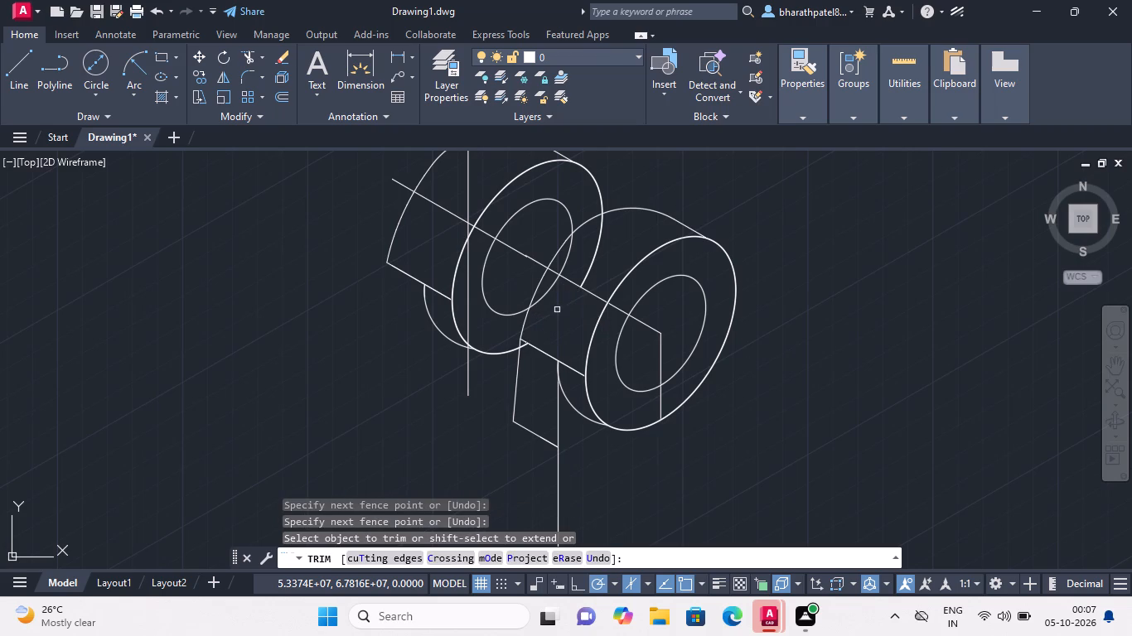
{"action": "double_click", "coordinate": [590, 259]}
{"action": "left_click", "coordinate": [598, 259]}
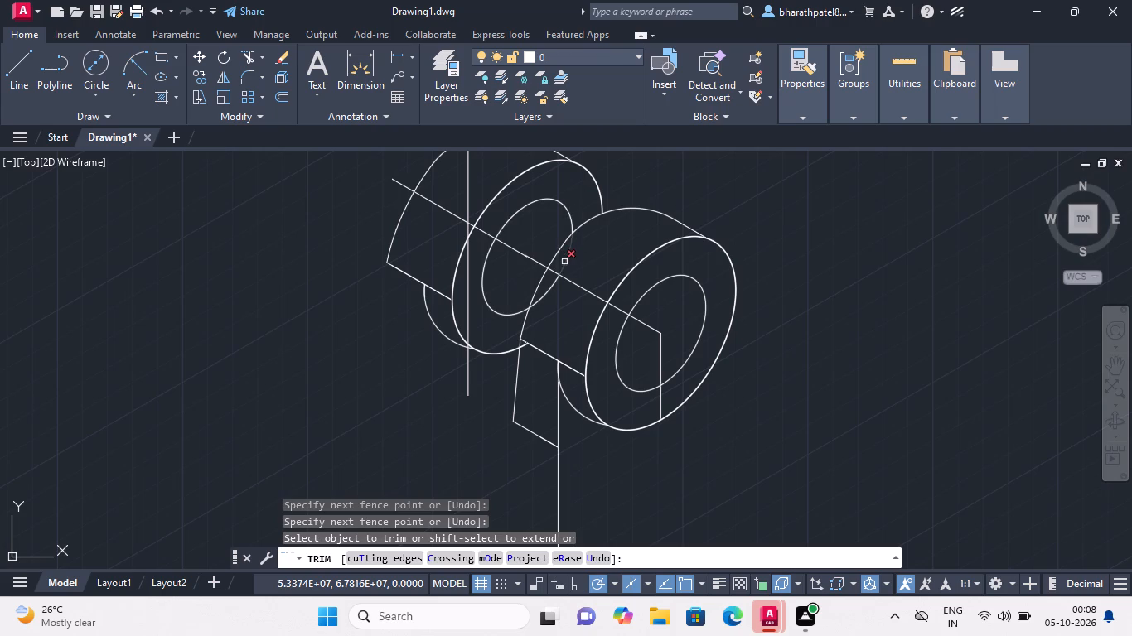
{"action": "left_click", "coordinate": [564, 263]}
{"action": "left_click", "coordinate": [550, 289]}
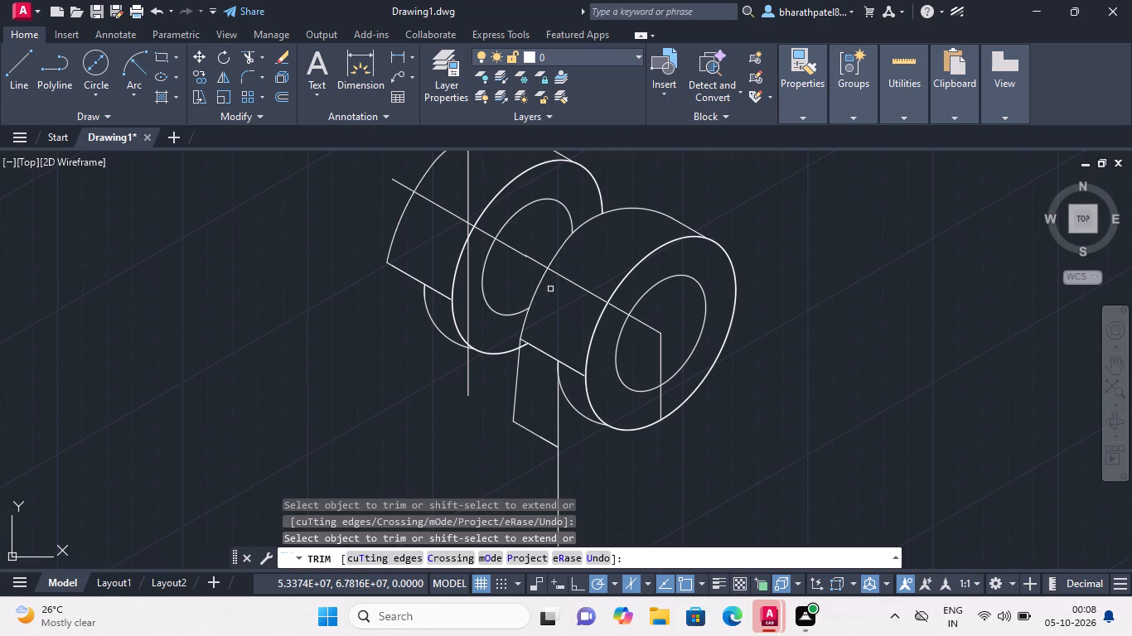
Trim away the rear ring's outlines, lower edge and vertical line pieces below its centre line, including the small leftover fragments.
{"action": "scroll", "coordinate": [549, 289], "scroll_direction": "down", "scroll_amount": 1}
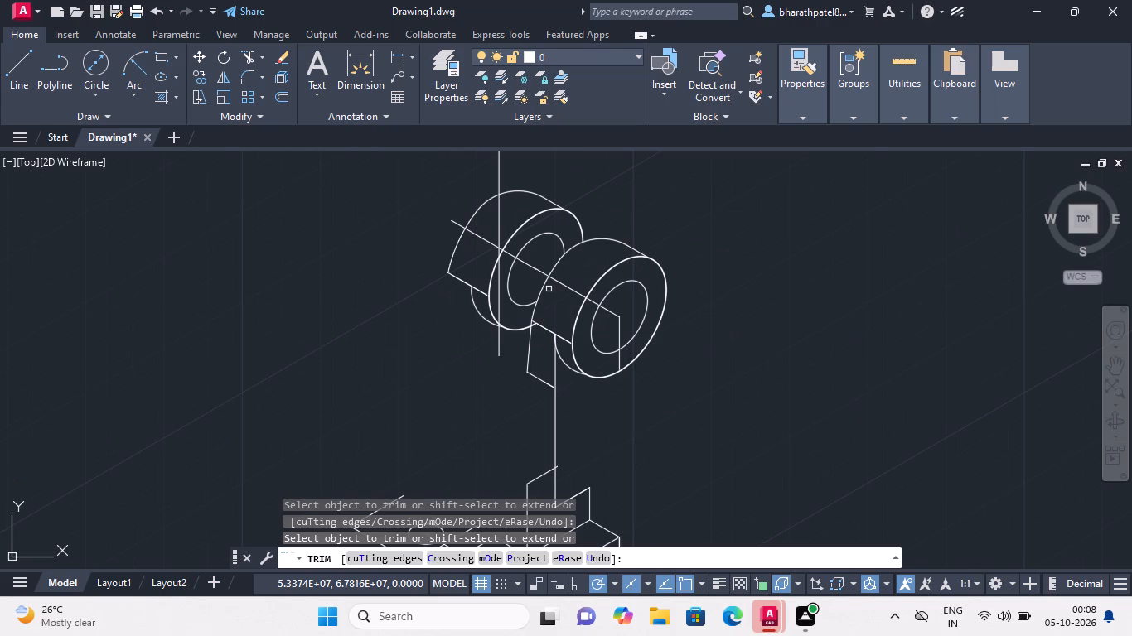
{"action": "left_click", "coordinate": [438, 233]}
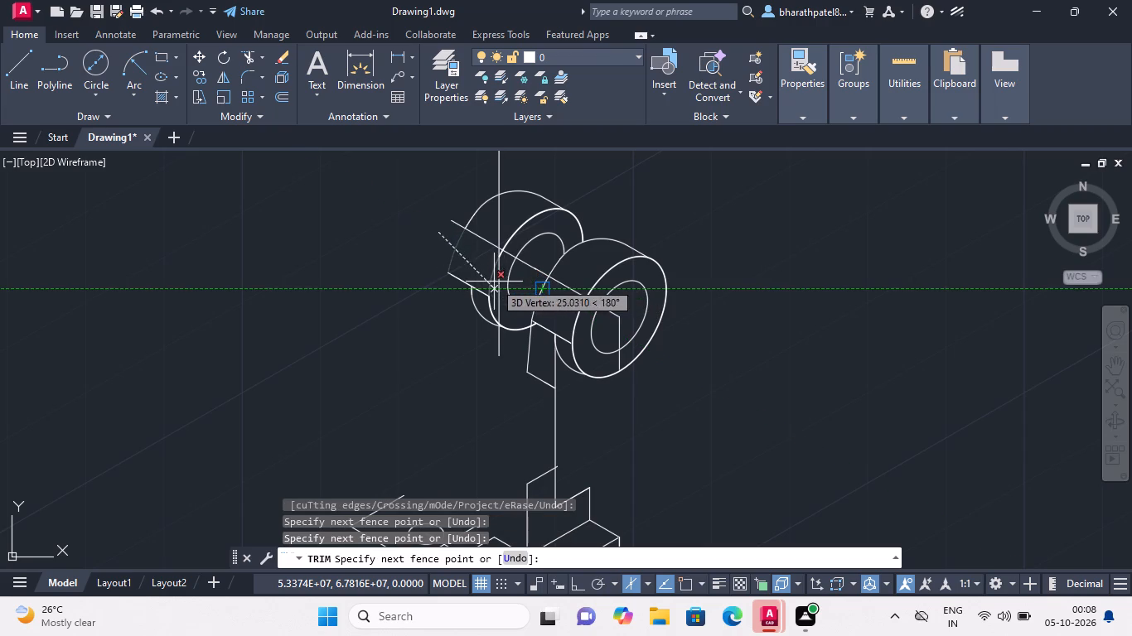
{"action": "left_click", "coordinate": [521, 277]}
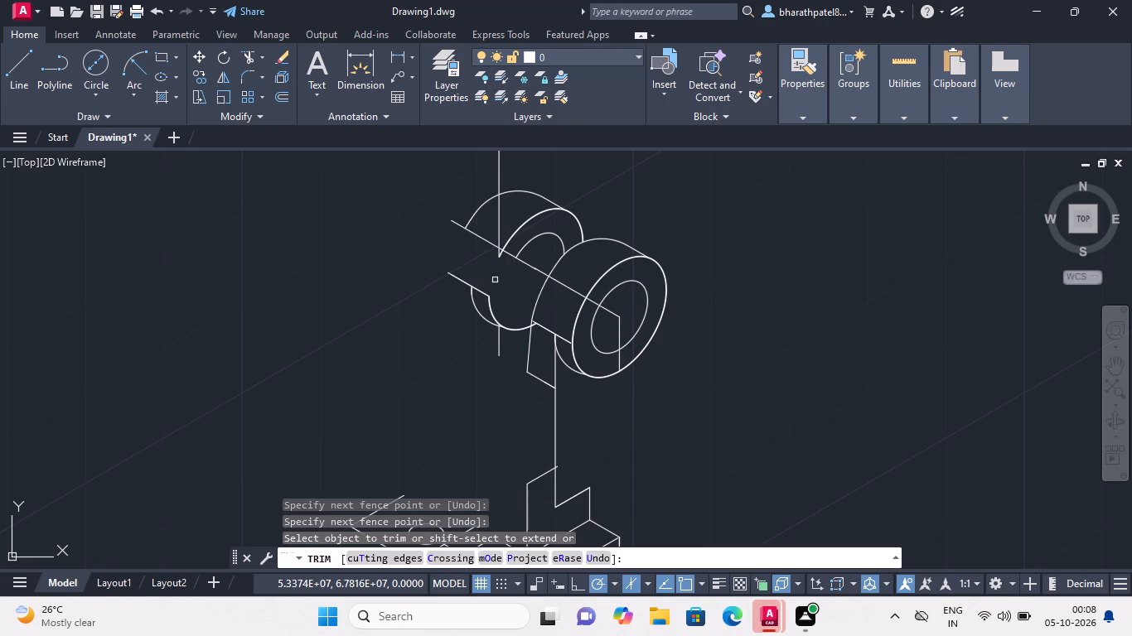
{"action": "left_click", "coordinate": [486, 267]}
{"action": "left_click", "coordinate": [472, 314]}
{"action": "left_click", "coordinate": [462, 263]}
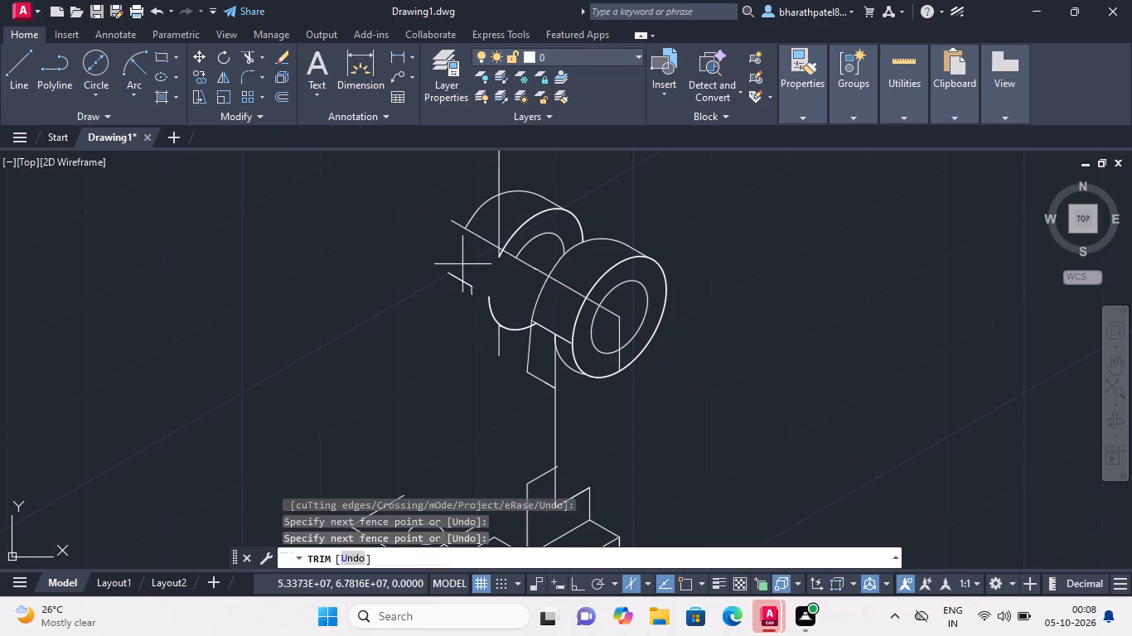
{"action": "left_click", "coordinate": [462, 306]}
{"action": "left_click", "coordinate": [496, 291]}
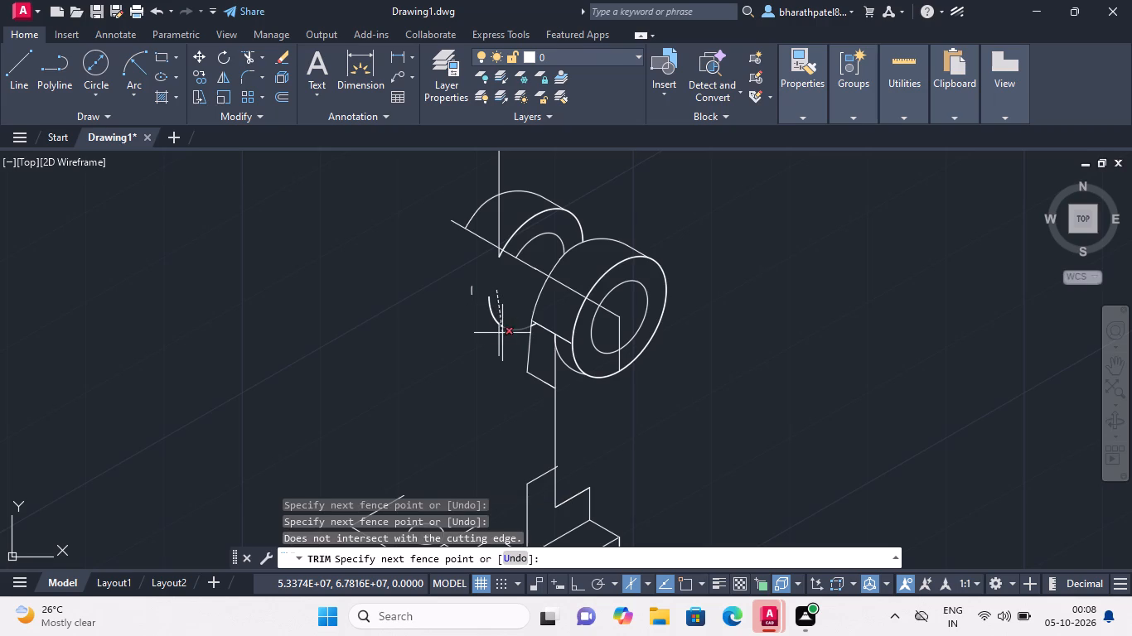
{"action": "left_click", "coordinate": [501, 343]}
{"action": "left_click", "coordinate": [500, 340]}
{"action": "left_click", "coordinate": [493, 315]}
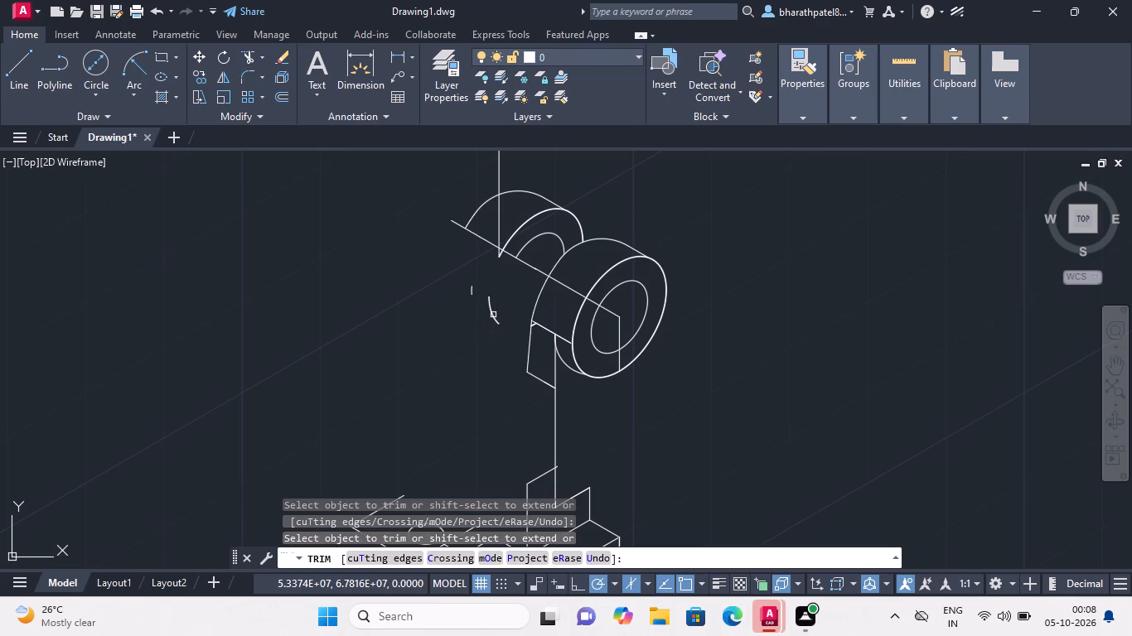
{"action": "double_click", "coordinate": [492, 313]}
{"action": "double_click", "coordinate": [501, 299]}
{"action": "left_click", "coordinate": [477, 323]}
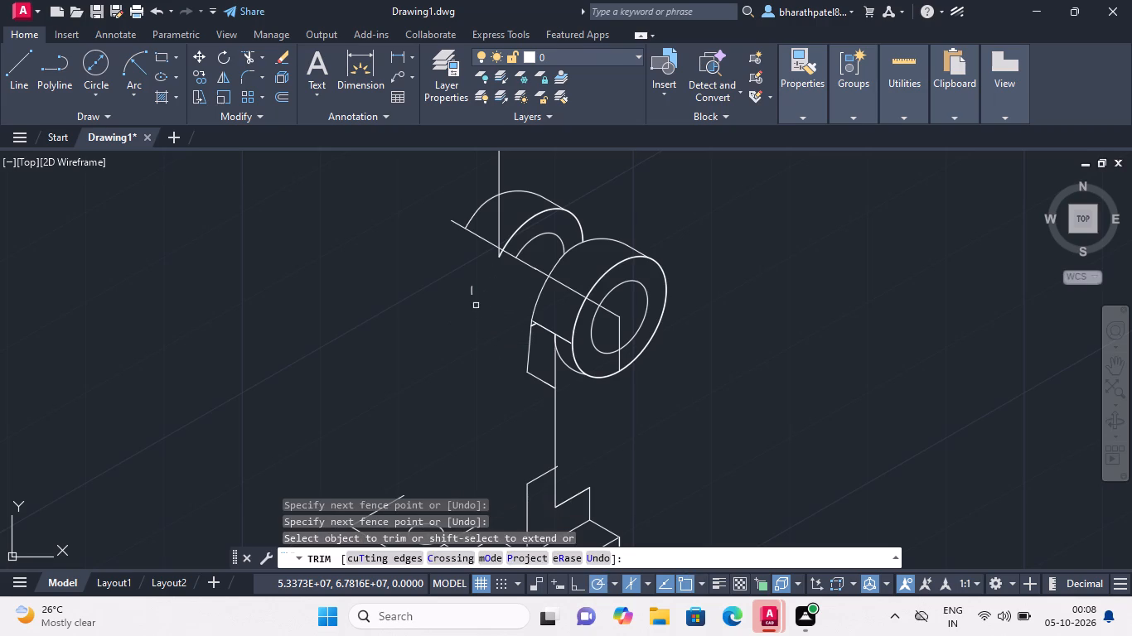
{"action": "left_click", "coordinate": [476, 294]}
{"action": "left_click", "coordinate": [467, 292]}
Trim away the rear ring's upper front and inner arcs, the centre line behind the front ring, and the long vertical line above.
{"action": "left_click", "coordinate": [528, 255]}
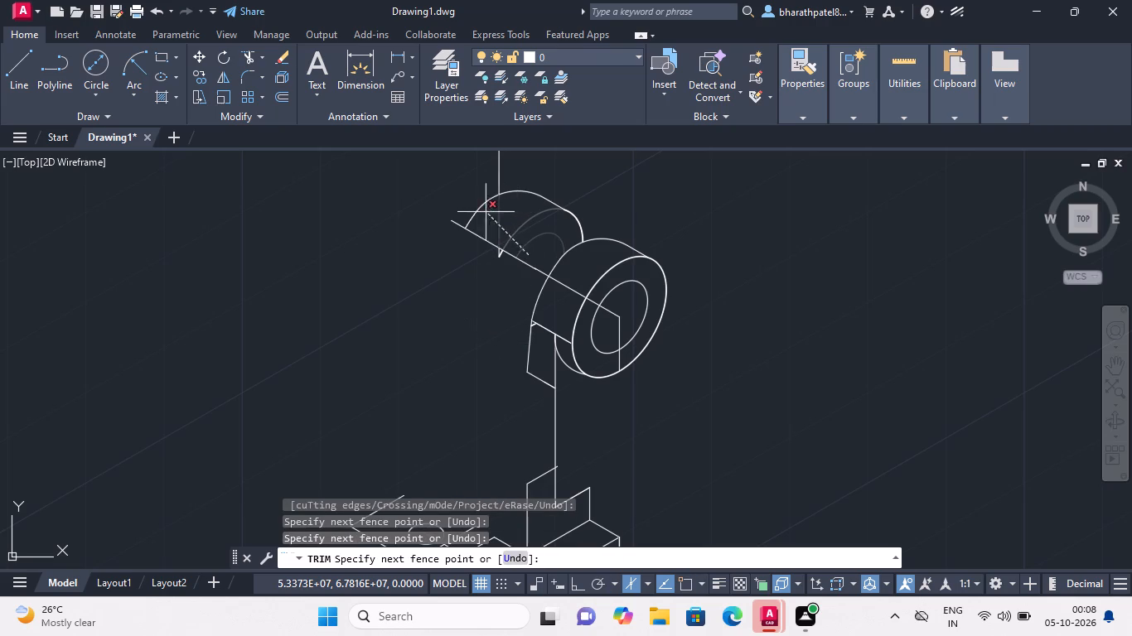
{"action": "left_click", "coordinate": [475, 205]}
{"action": "left_click", "coordinate": [468, 186]}
{"action": "left_click", "coordinate": [476, 257]}
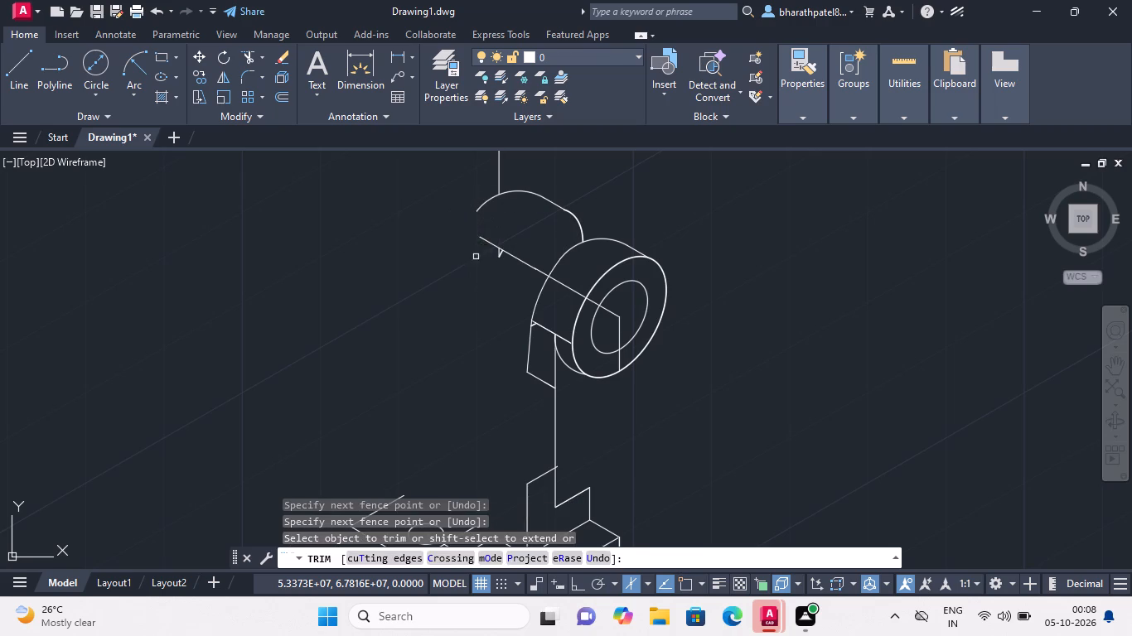
{"action": "left_click", "coordinate": [498, 254]}
{"action": "double_click", "coordinate": [506, 253]}
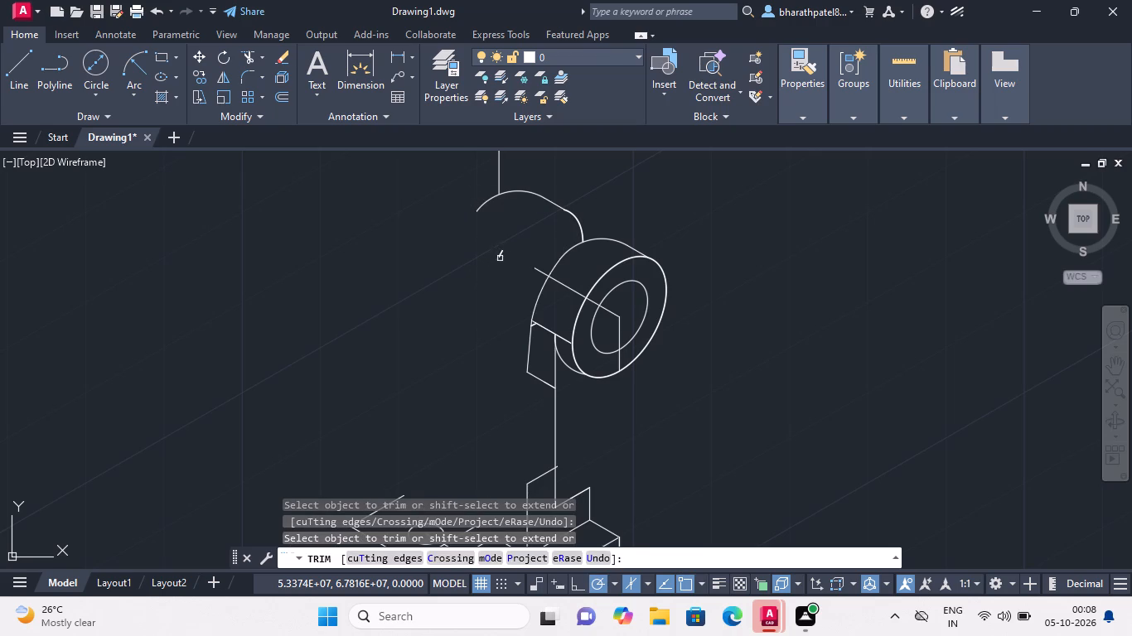
{"action": "left_click", "coordinate": [500, 253]}
{"action": "scroll", "coordinate": [502, 234], "scroll_direction": "down", "scroll_amount": 2}
{"action": "left_click", "coordinate": [484, 184]}
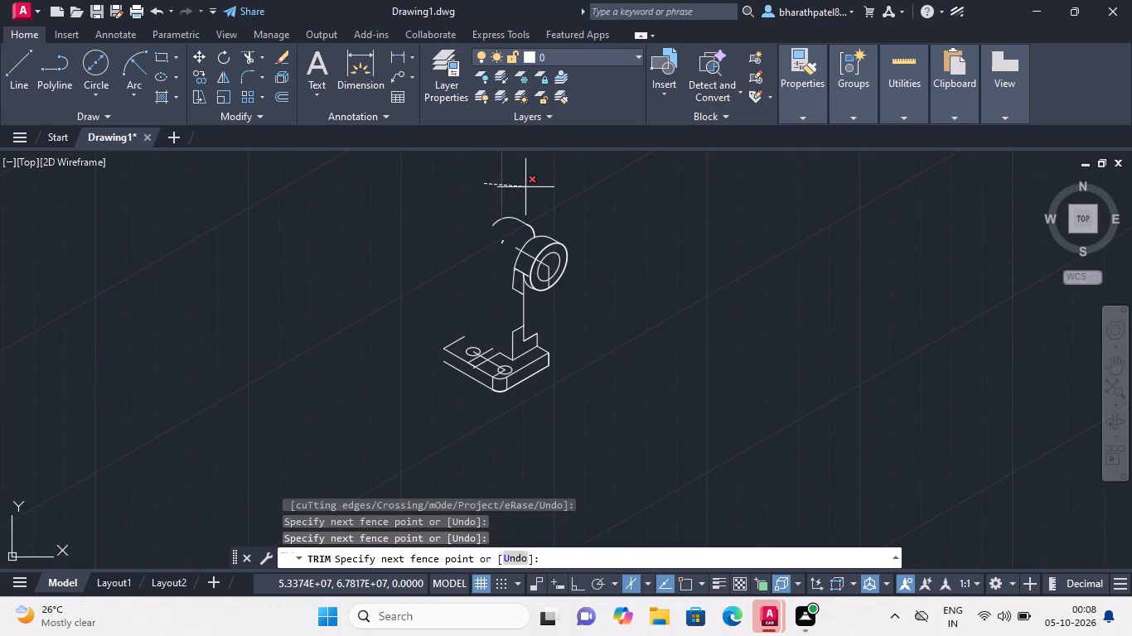
{"action": "left_click", "coordinate": [526, 187]}
{"action": "left_click", "coordinate": [527, 223]}
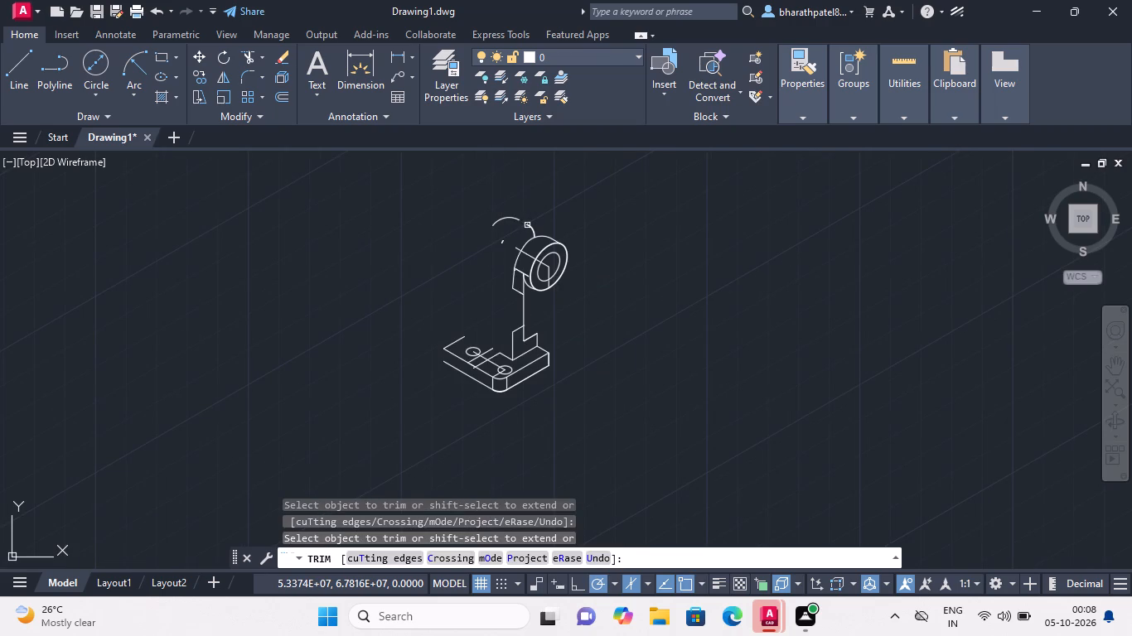
Trim away the rear ring's leftover top arc, tangent line piece and short fragment, also trying the arc above the front ring.
{"action": "scroll", "coordinate": [527, 225], "scroll_direction": "up", "scroll_amount": 3}
{"action": "left_click", "coordinate": [586, 208]}
{"action": "double_click", "coordinate": [520, 256]}
{"action": "left_click", "coordinate": [525, 244]}
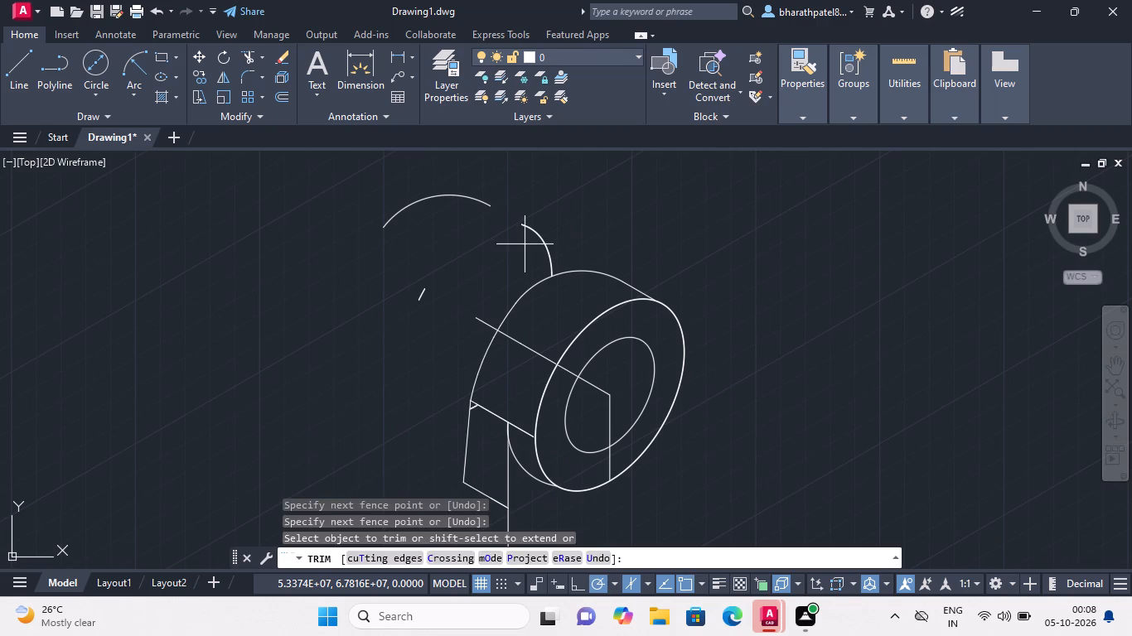
{"action": "left_click", "coordinate": [547, 232]}
{"action": "left_click", "coordinate": [542, 238]}
{"action": "scroll", "coordinate": [542, 238], "scroll_direction": "up", "scroll_amount": 3}
{"action": "double_click", "coordinate": [536, 243]}
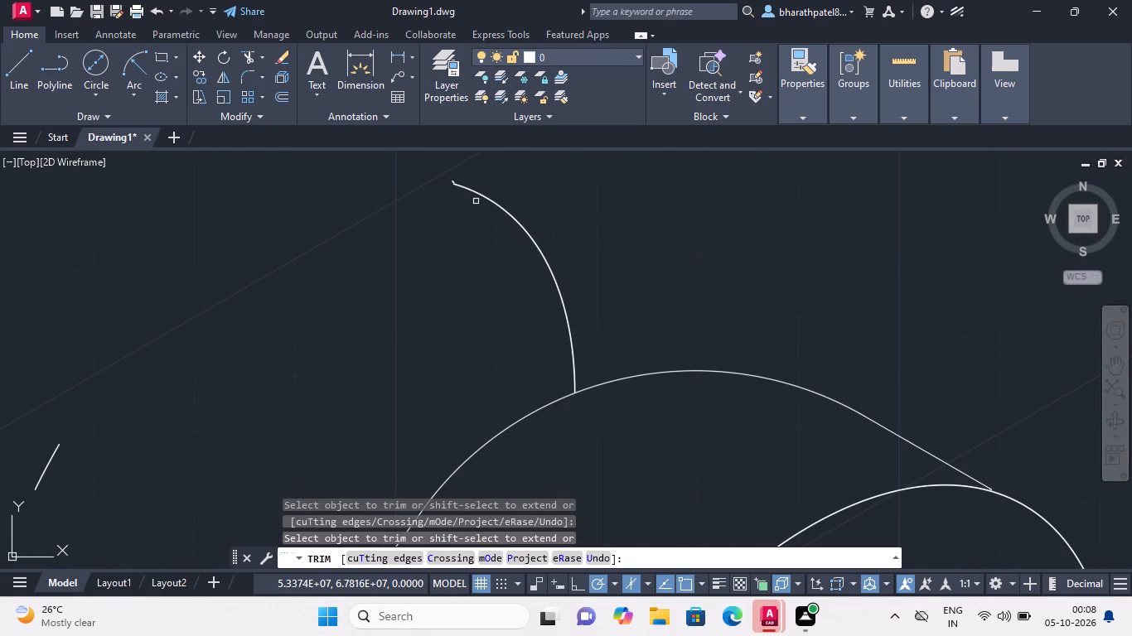
{"action": "left_click", "coordinate": [476, 201]}
{"action": "scroll", "coordinate": [476, 201], "scroll_direction": "down", "scroll_amount": 5}
{"action": "left_click", "coordinate": [423, 175]}
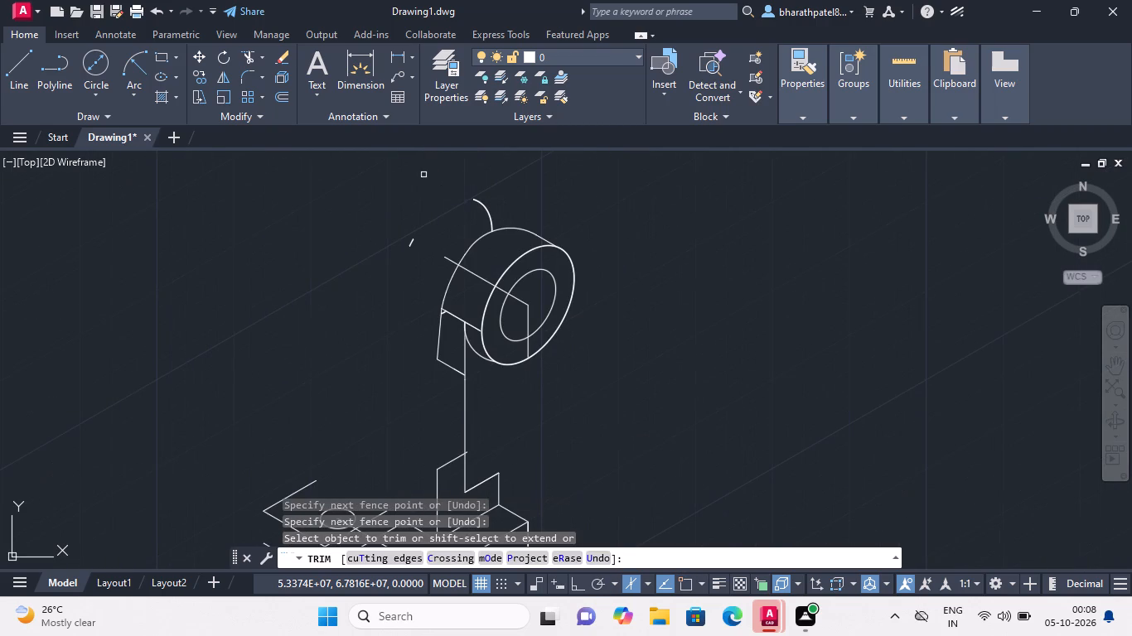
{"action": "left_click", "coordinate": [412, 243]}
{"action": "left_click", "coordinate": [391, 229]}
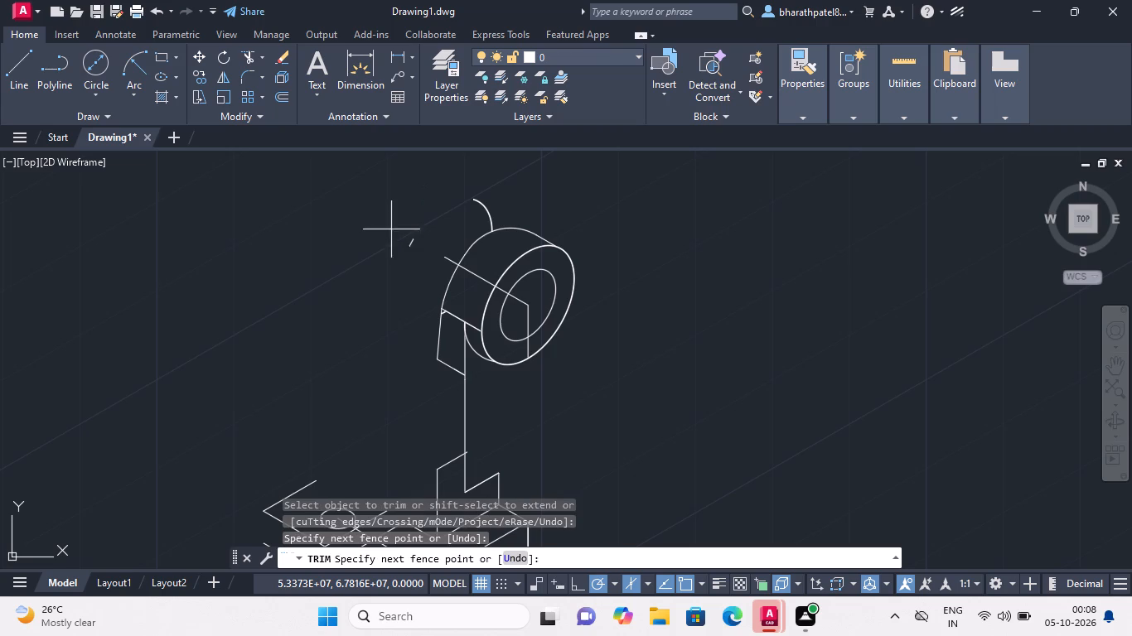
{"action": "double_click", "coordinate": [424, 246]}
{"action": "left_click", "coordinate": [447, 226]}
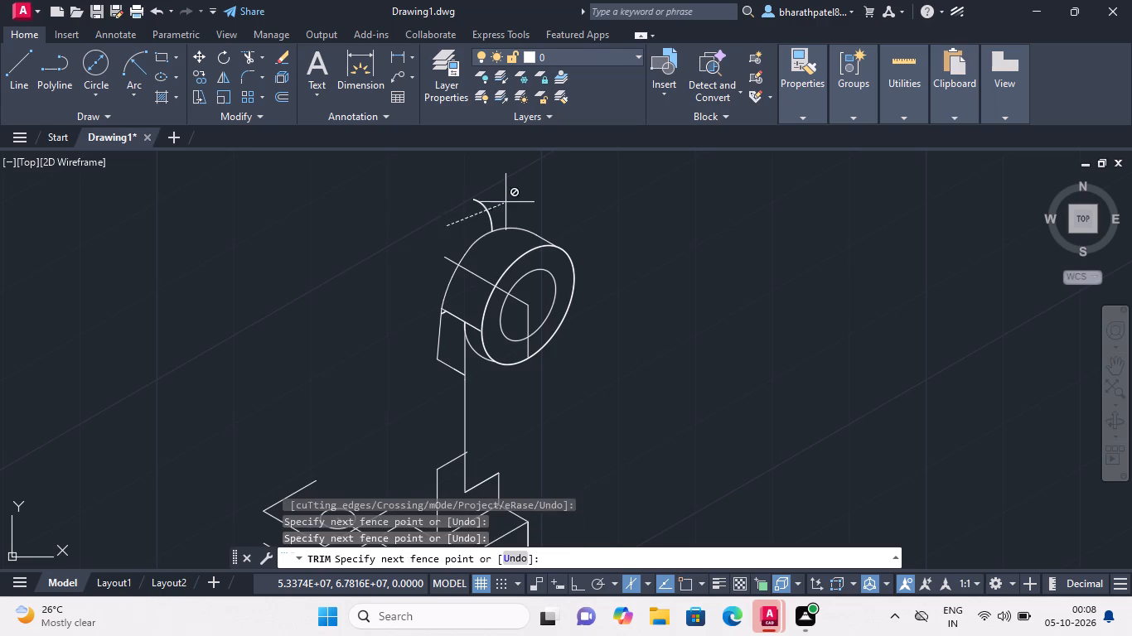
{"action": "left_click", "coordinate": [518, 190]}
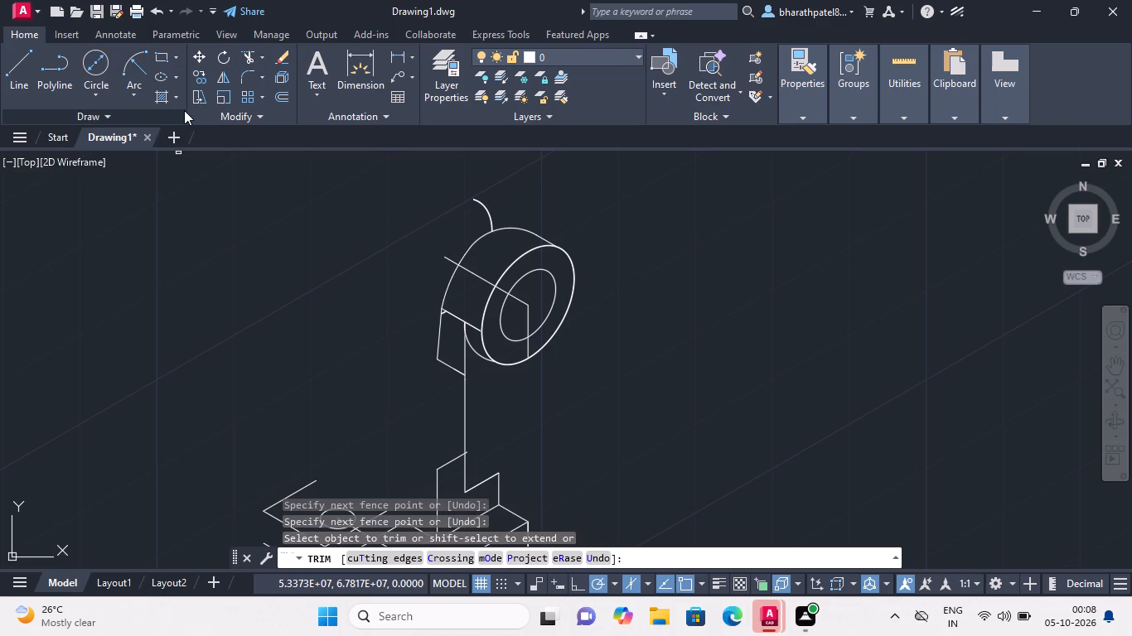
{"action": "key", "text": "Escape"}
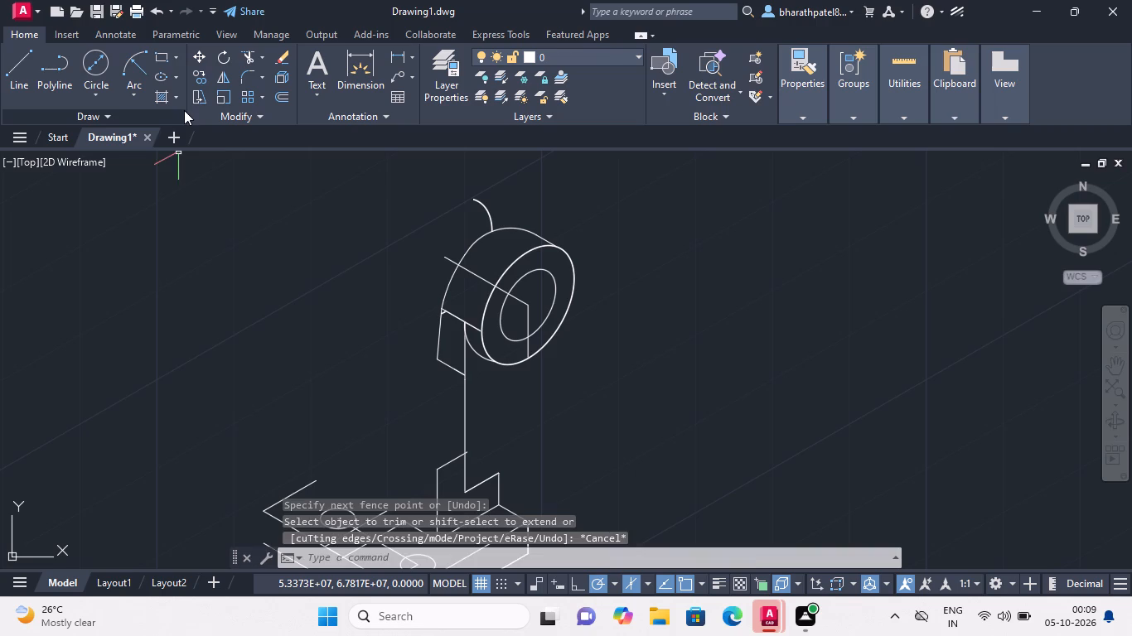
Erase the leftover rear-ring arc rising above the top of the front ring.
{"action": "left_click", "coordinate": [478, 203]}
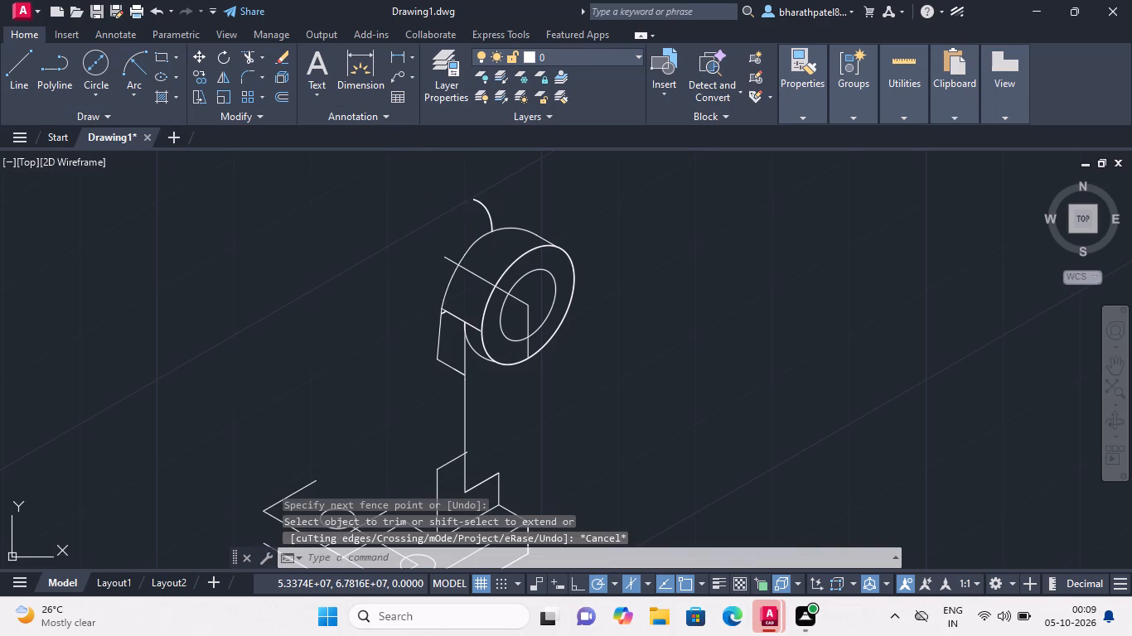
{"action": "key", "text": "Delete"}
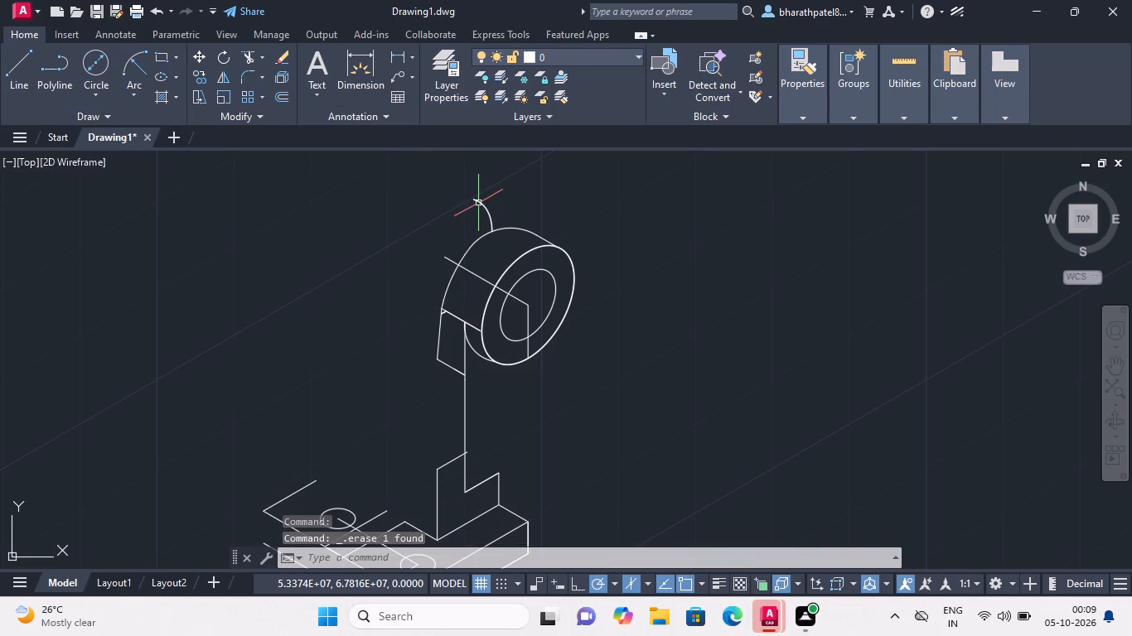
Erase the short slanted line beneath the front ring's lower rear corner and trim away the overlapping piece.
{"action": "scroll", "coordinate": [448, 323], "scroll_direction": "up", "scroll_amount": 4}
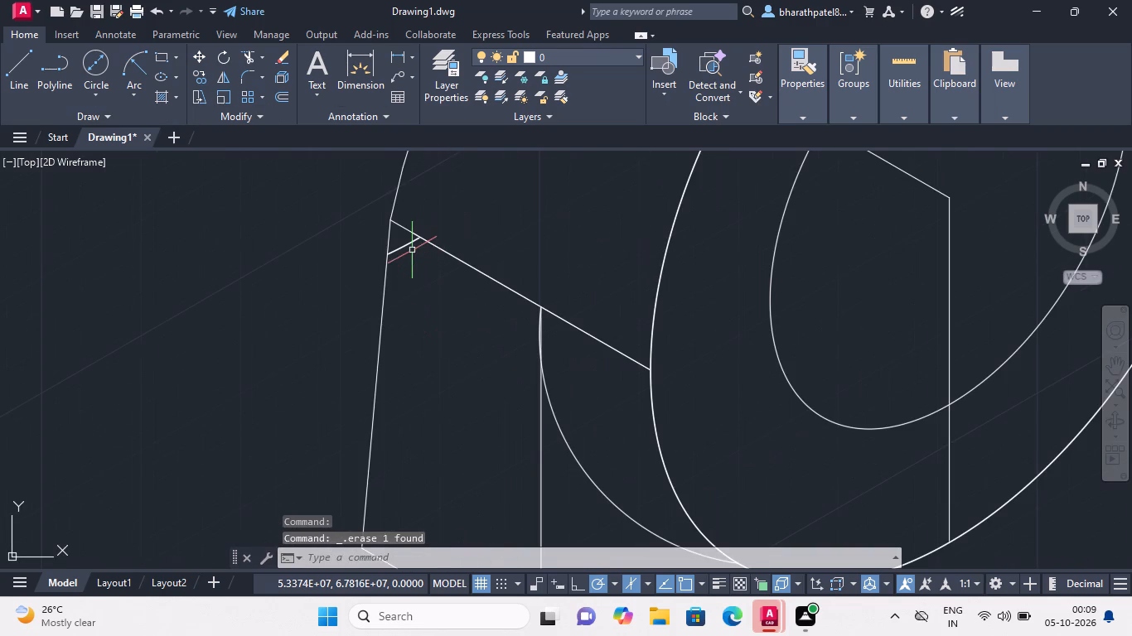
{"action": "left_click", "coordinate": [410, 244]}
{"action": "key", "text": "Delete"}
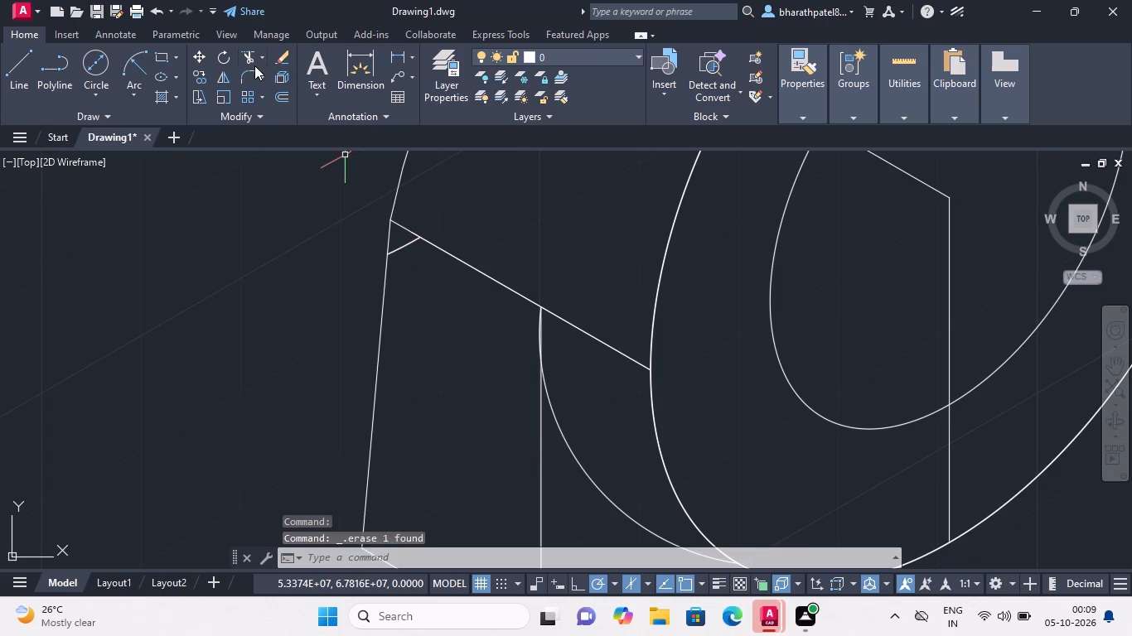
{"action": "left_click", "coordinate": [248, 58]}
{"action": "left_click", "coordinate": [398, 238]}
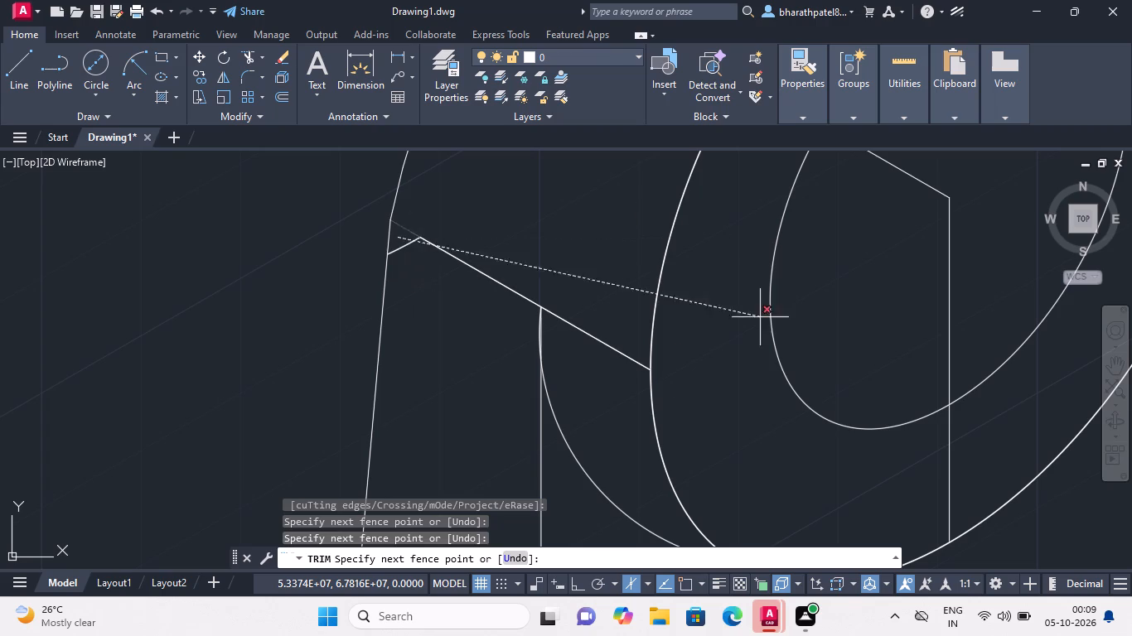
{"action": "left_click", "coordinate": [414, 292]}
{"action": "scroll", "coordinate": [414, 294], "scroll_direction": "down", "scroll_amount": 4}
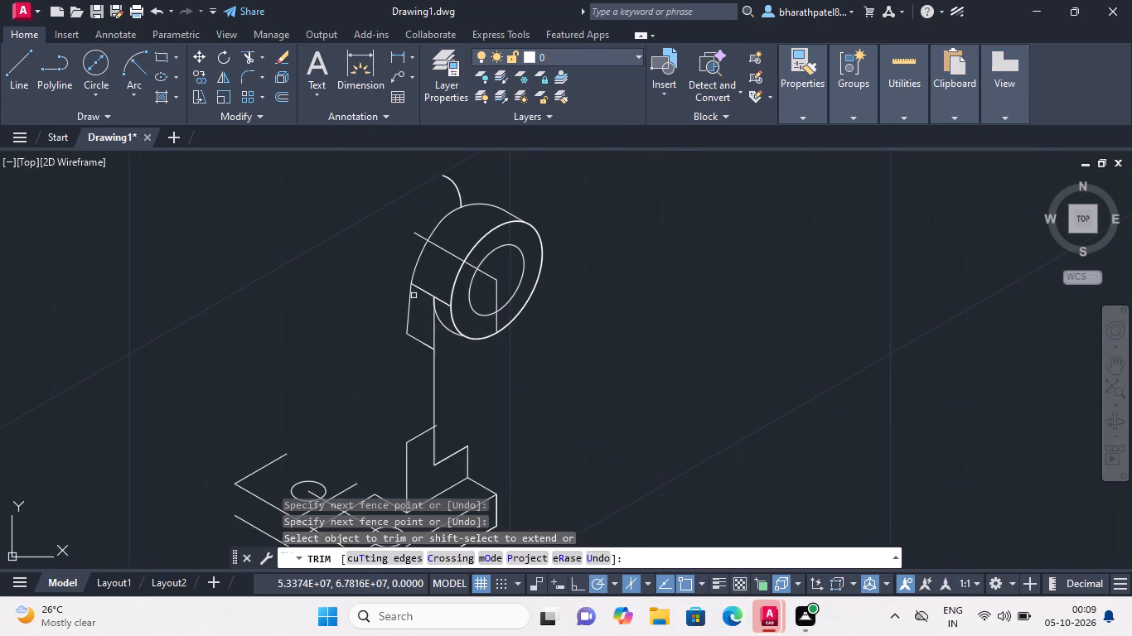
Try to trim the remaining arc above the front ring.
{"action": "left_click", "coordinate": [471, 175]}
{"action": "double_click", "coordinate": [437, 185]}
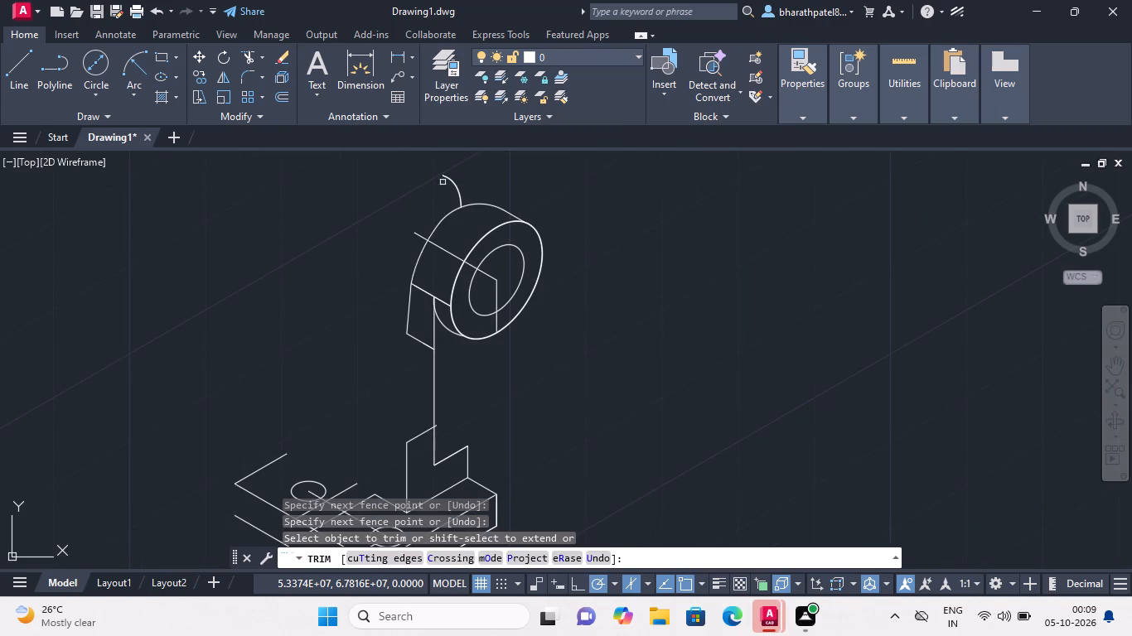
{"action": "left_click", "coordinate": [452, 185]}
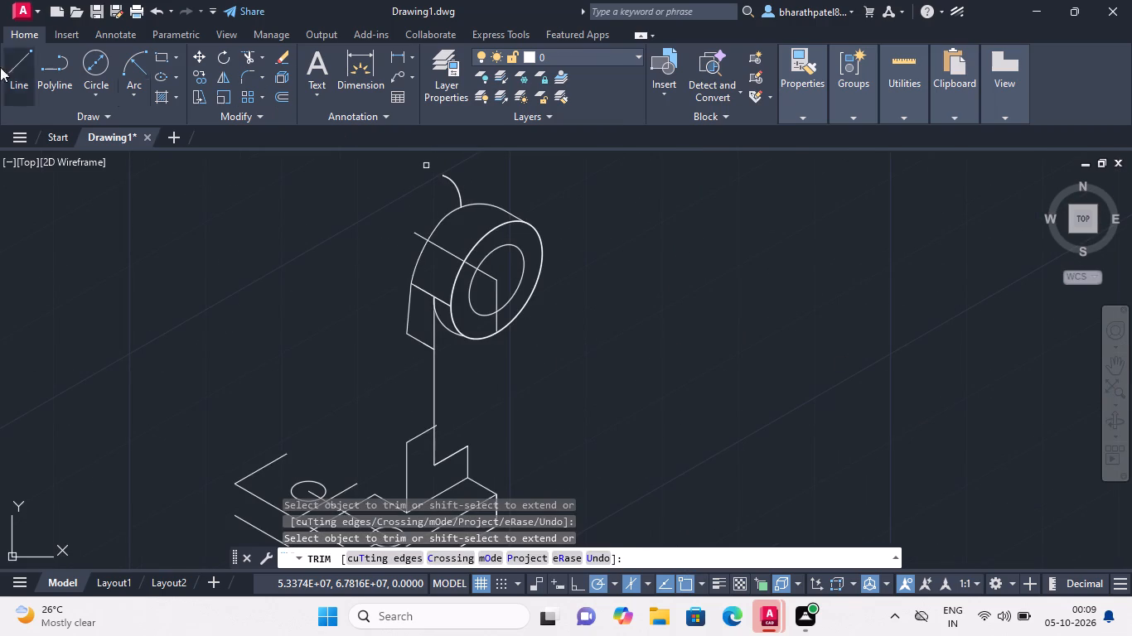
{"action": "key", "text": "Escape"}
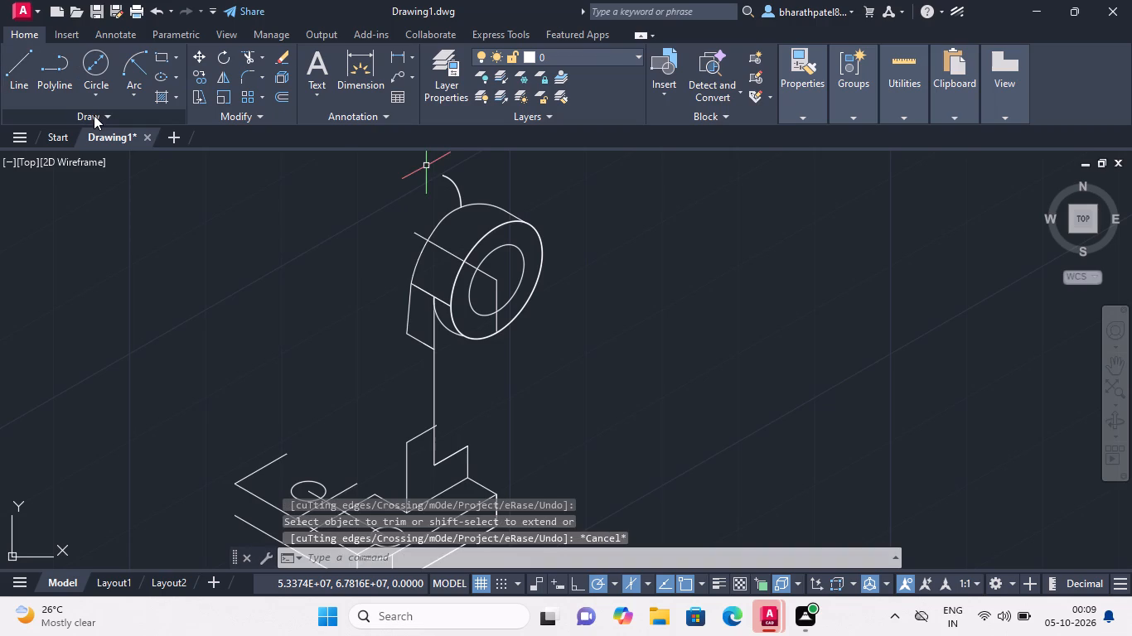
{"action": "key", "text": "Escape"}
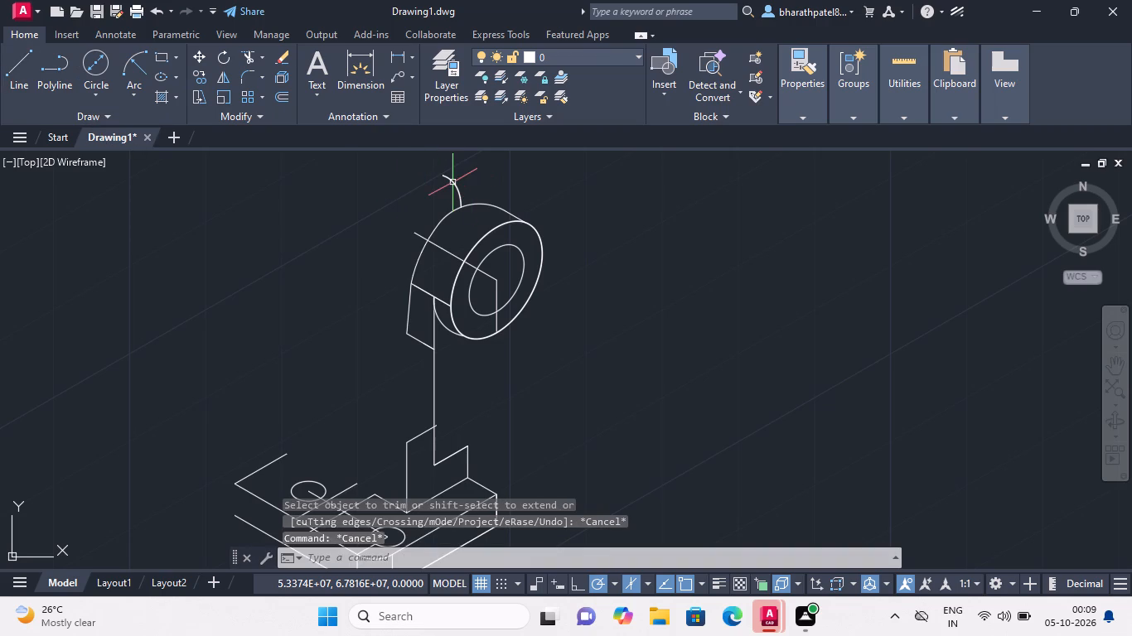
Erase the overlapping copy of the arc rising above the top of the front ring.
{"action": "left_click", "coordinate": [452, 182]}
{"action": "key", "text": "Delete"}
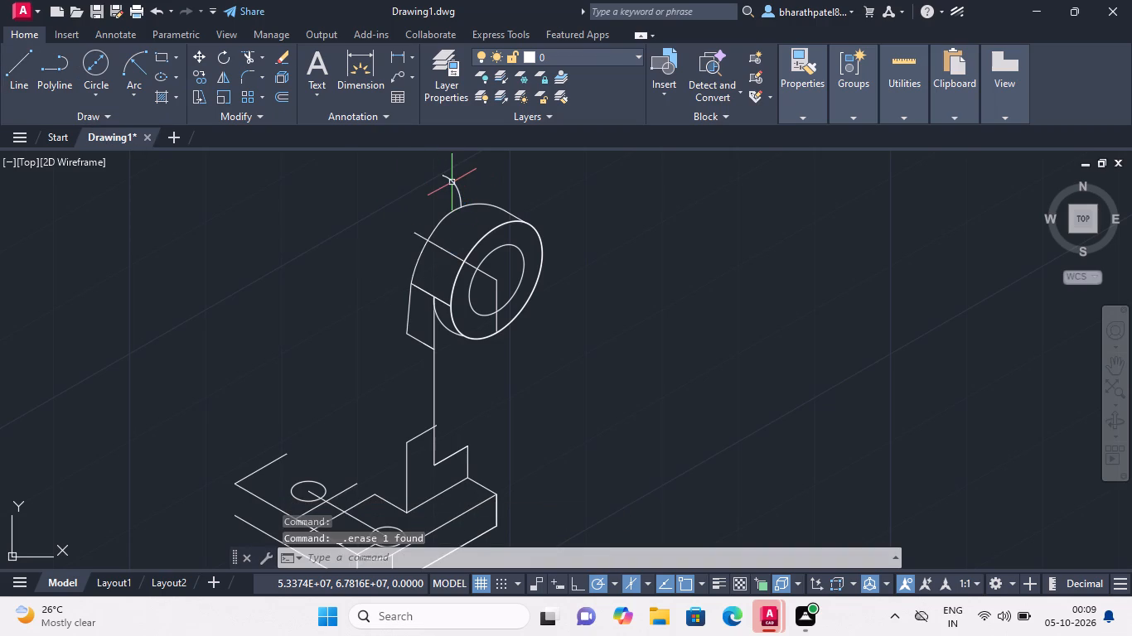
{"action": "key", "text": "Delete"}
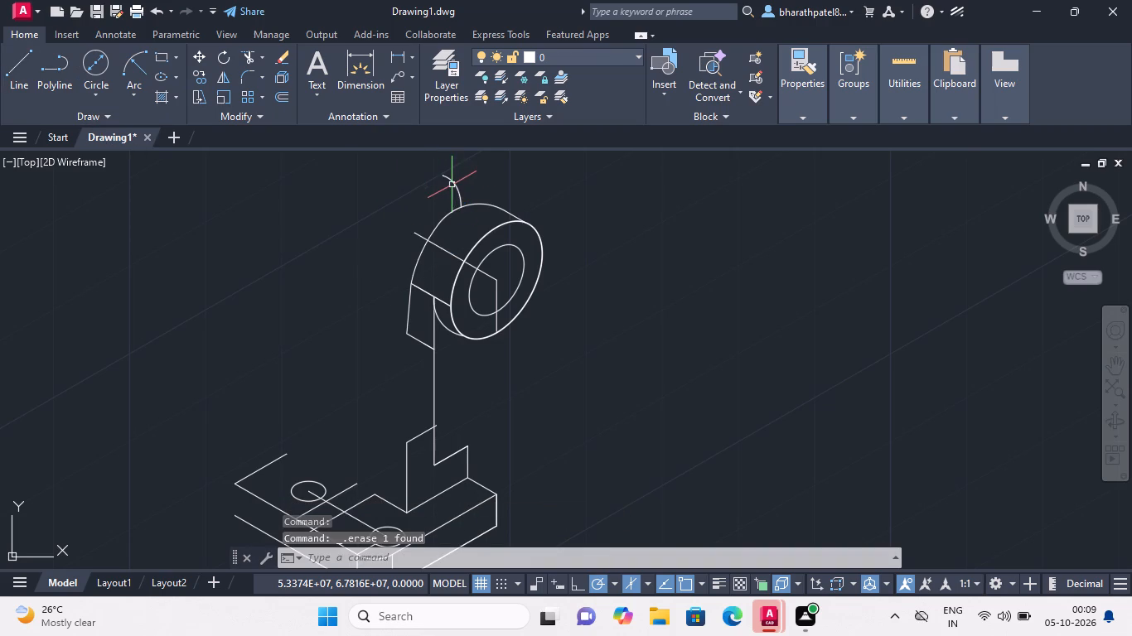
Trim away the remaining leftover arc and its tiny end fragment above the front ring.
{"action": "double_click", "coordinate": [452, 182]}
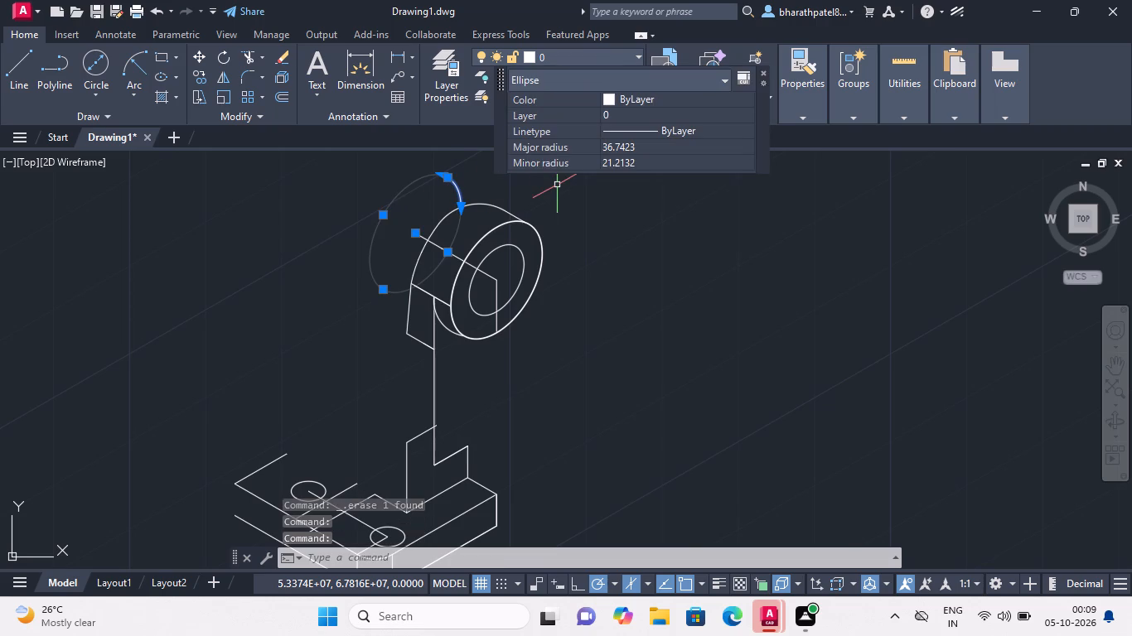
{"action": "left_click", "coordinate": [251, 55]}
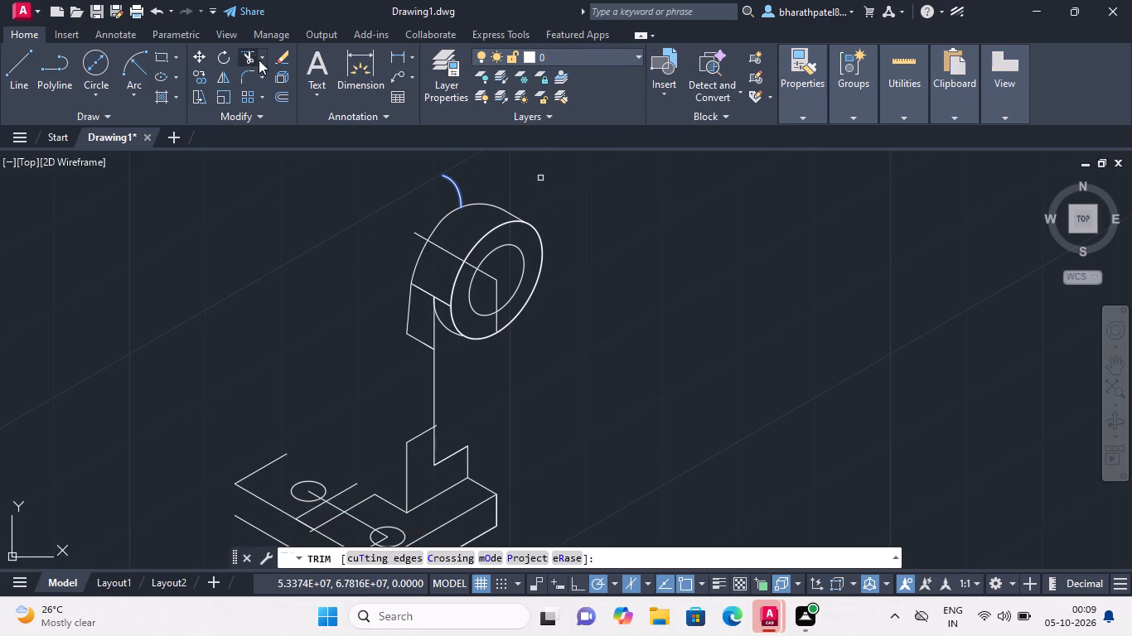
{"action": "left_click", "coordinate": [455, 184]}
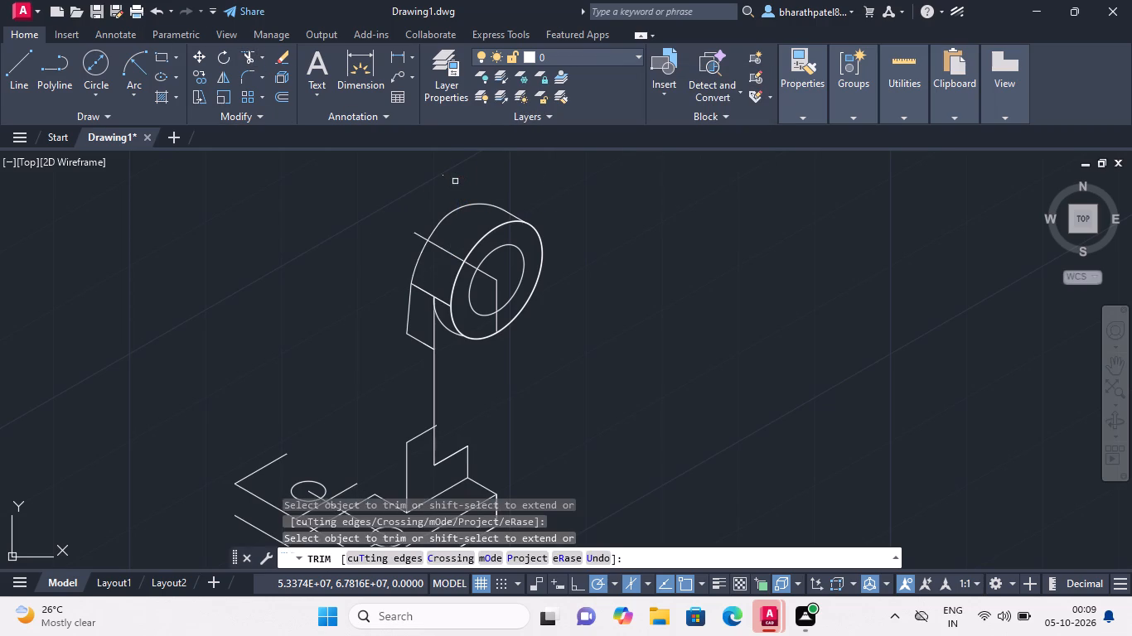
{"action": "scroll", "coordinate": [453, 174], "scroll_direction": "up", "scroll_amount": 3}
{"action": "left_click", "coordinate": [366, 154]}
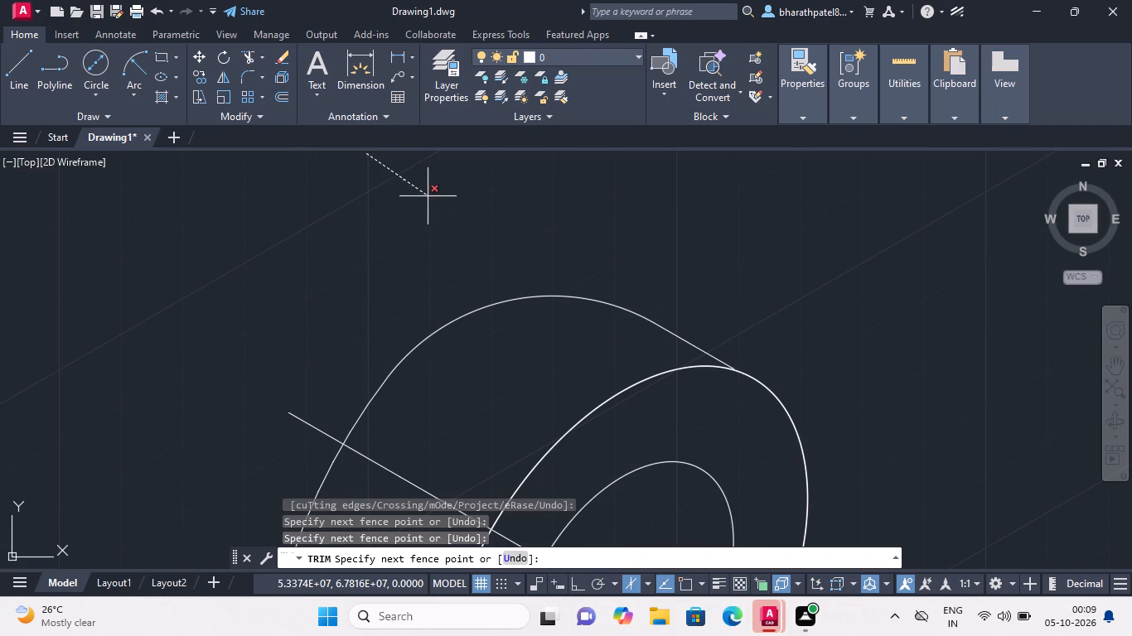
{"action": "left_click", "coordinate": [424, 195]}
{"action": "scroll", "coordinate": [424, 195], "scroll_direction": "down", "scroll_amount": 4}
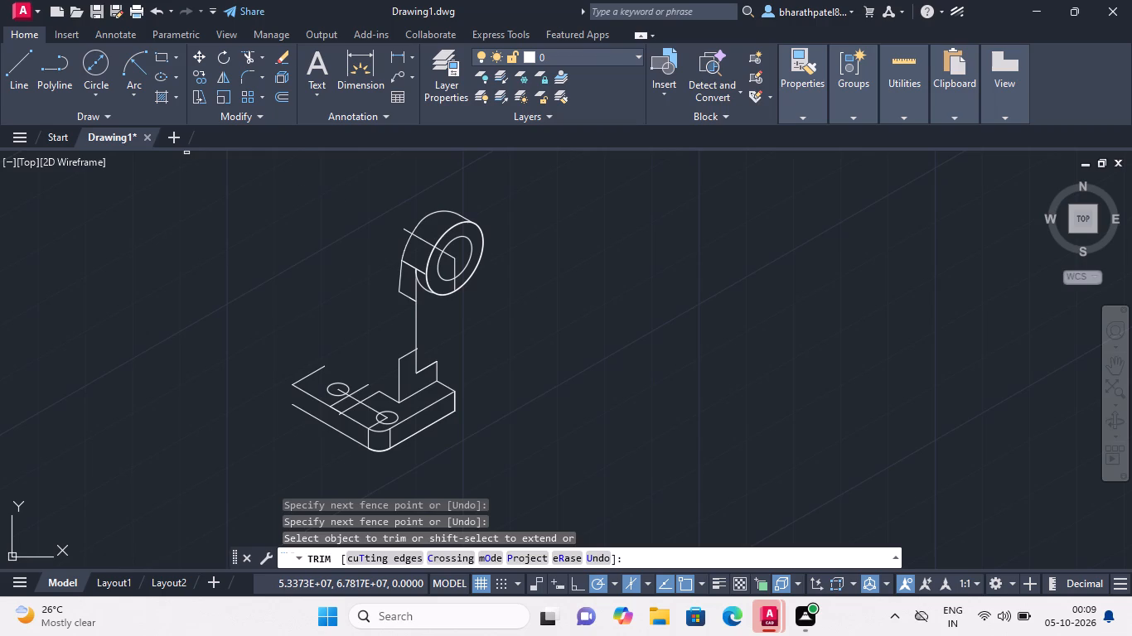
Draw an 18-long line at 150° from the lower rear corner beneath the ring, extending the short slanted edge backward.
{"action": "left_click", "coordinate": [22, 71]}
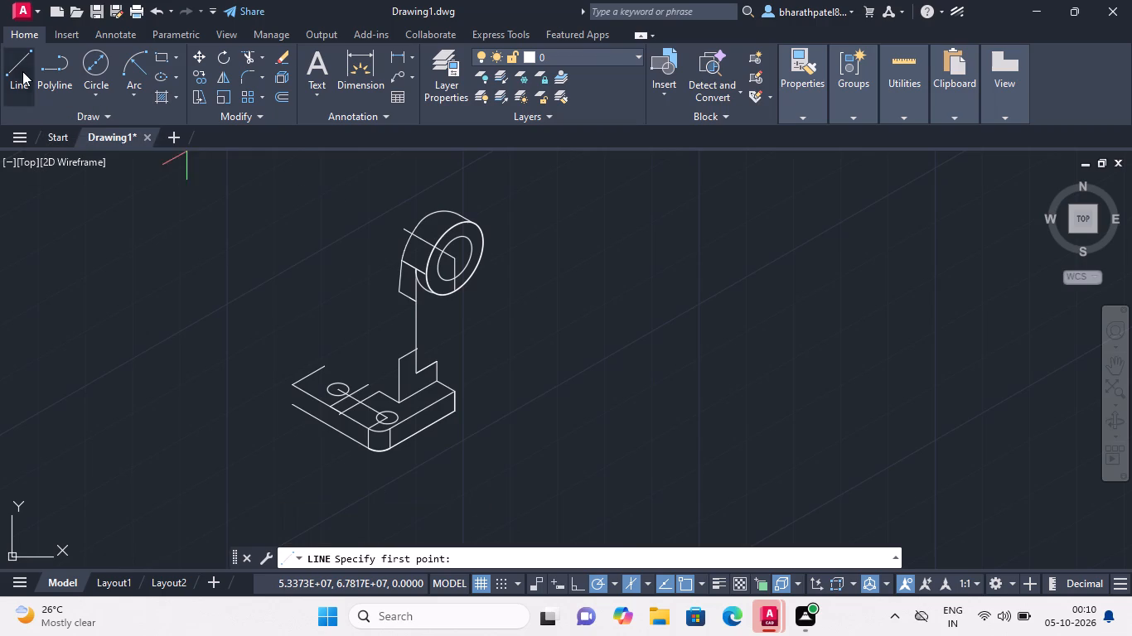
{"action": "scroll", "coordinate": [398, 291], "scroll_direction": "up", "scroll_amount": 3}
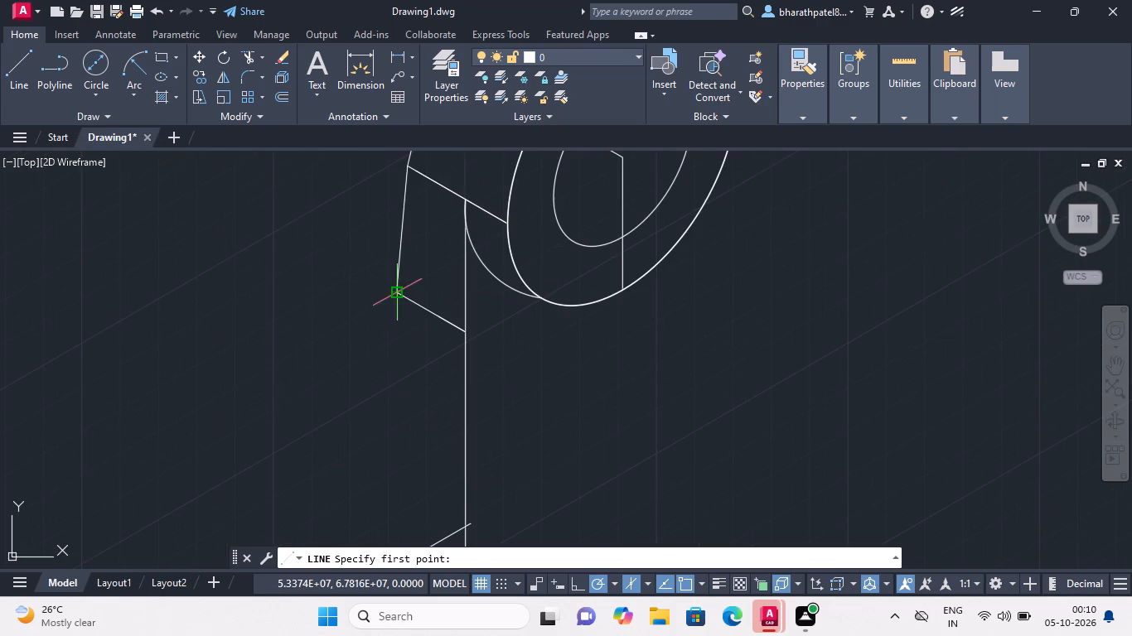
{"action": "left_click", "coordinate": [397, 292]}
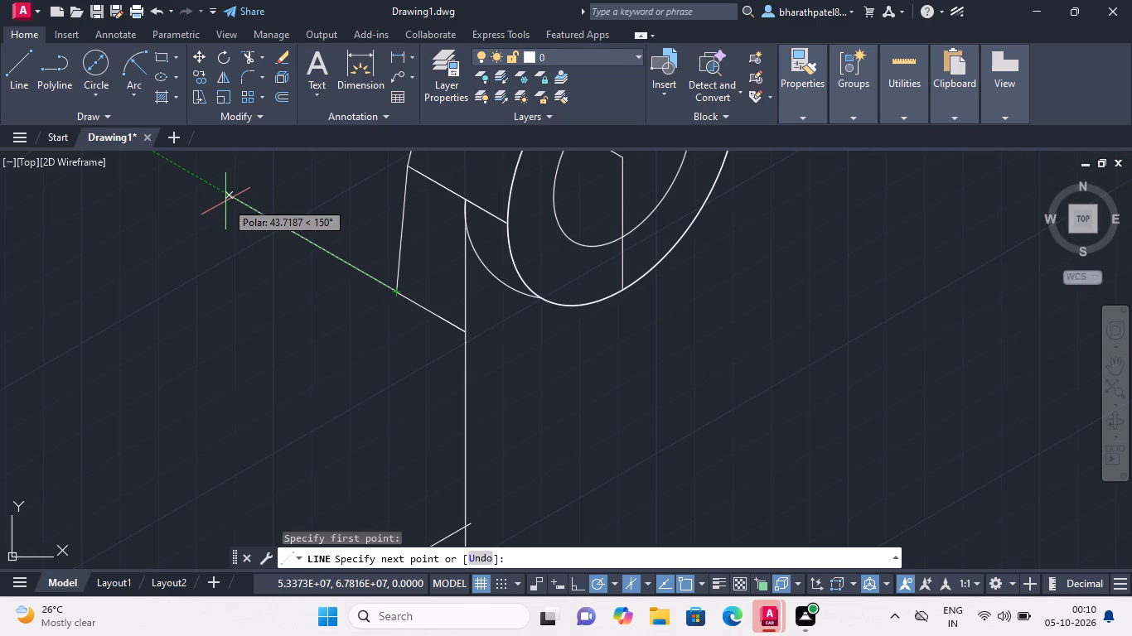
{"action": "key", "text": "1"}
{"action": "key", "text": "8"}
{"action": "key", "text": "Return"}
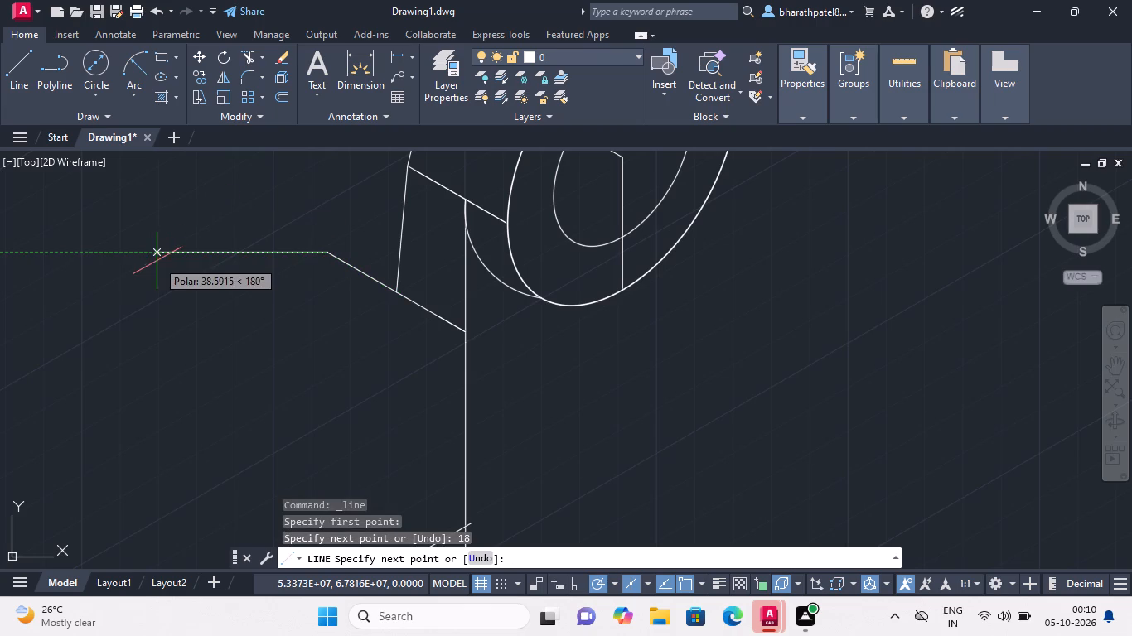
{"action": "key", "text": "Escape"}
{"action": "scroll", "coordinate": [162, 267], "scroll_direction": "down", "scroll_amount": 1}
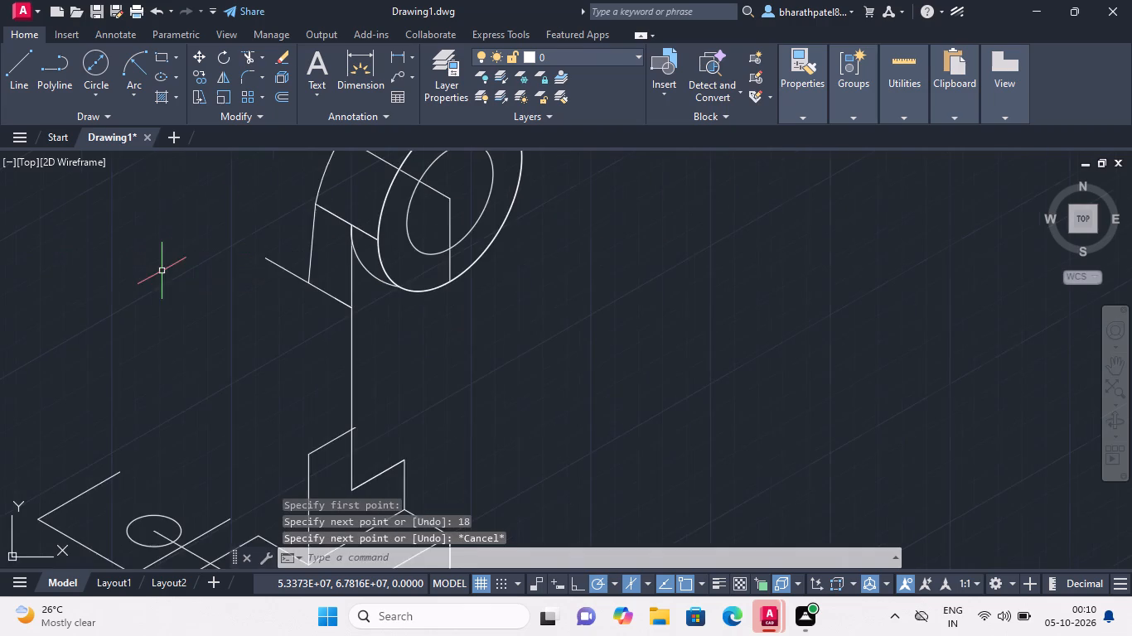
{"action": "scroll", "coordinate": [198, 263], "scroll_direction": "down", "scroll_amount": 2}
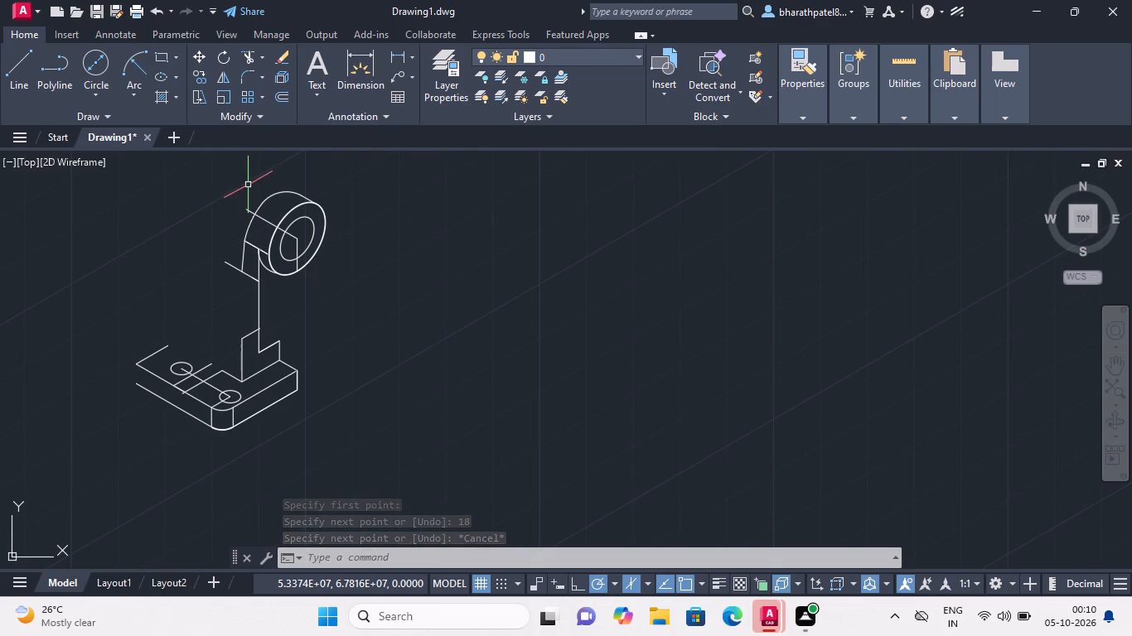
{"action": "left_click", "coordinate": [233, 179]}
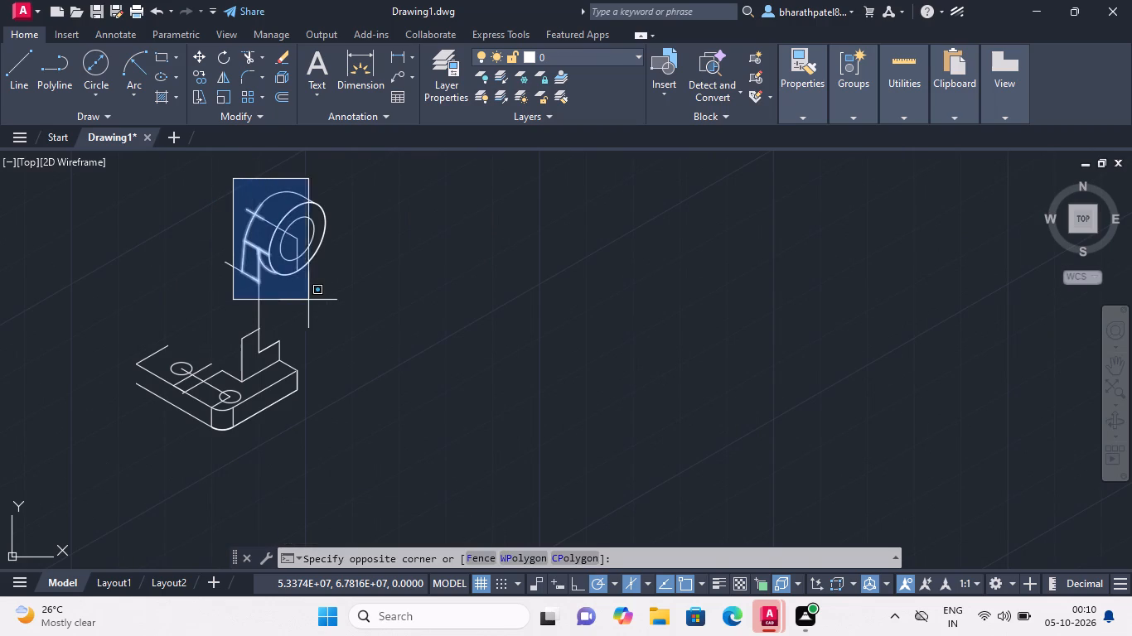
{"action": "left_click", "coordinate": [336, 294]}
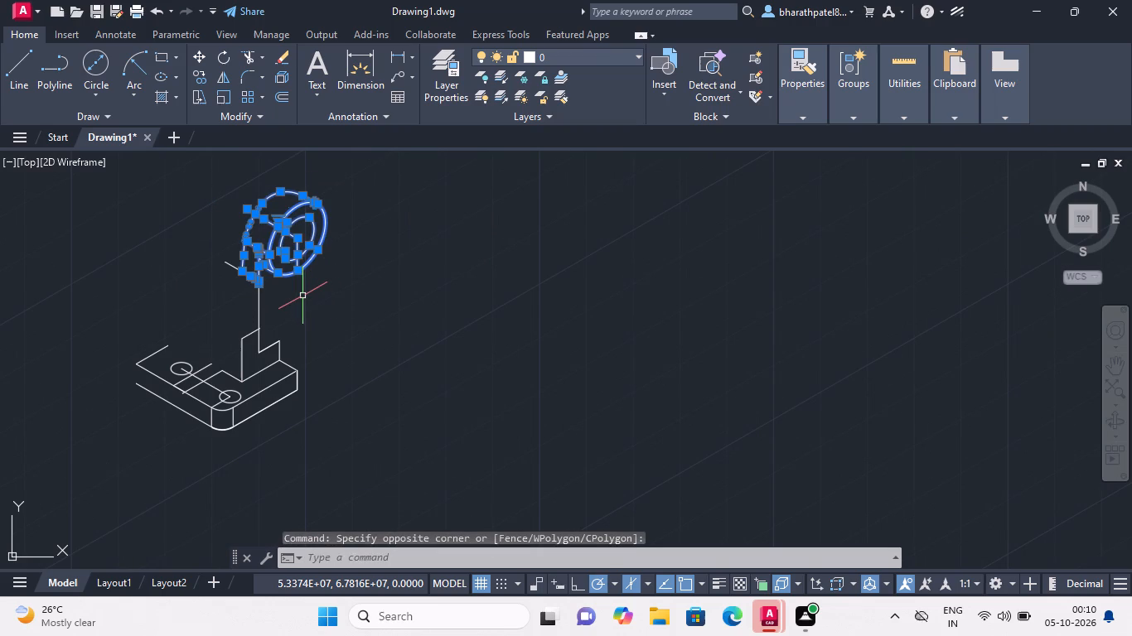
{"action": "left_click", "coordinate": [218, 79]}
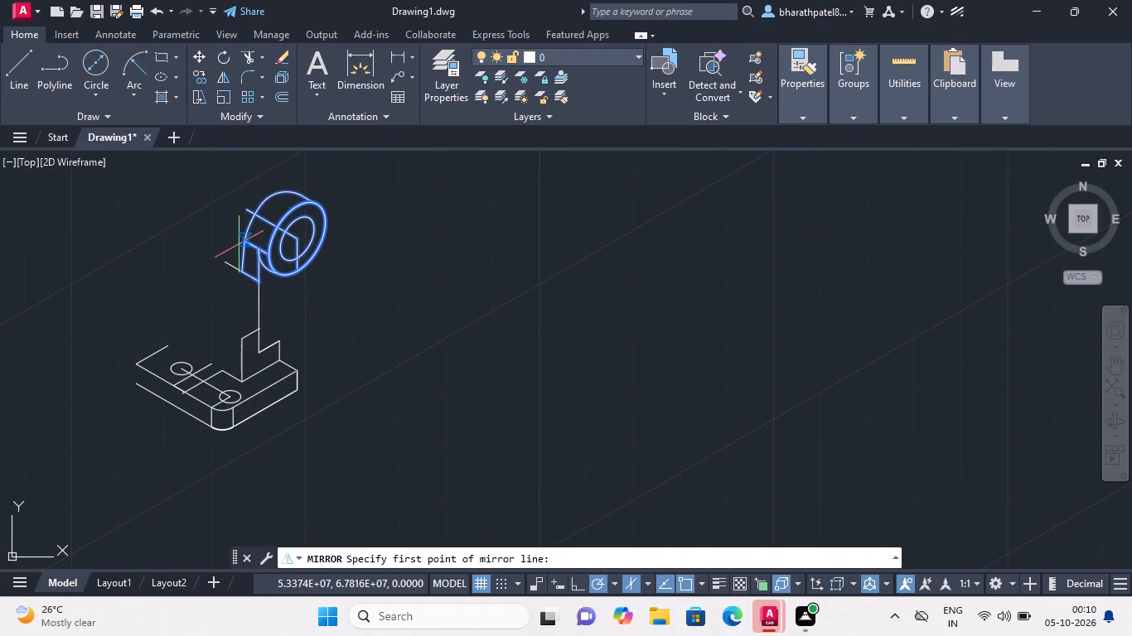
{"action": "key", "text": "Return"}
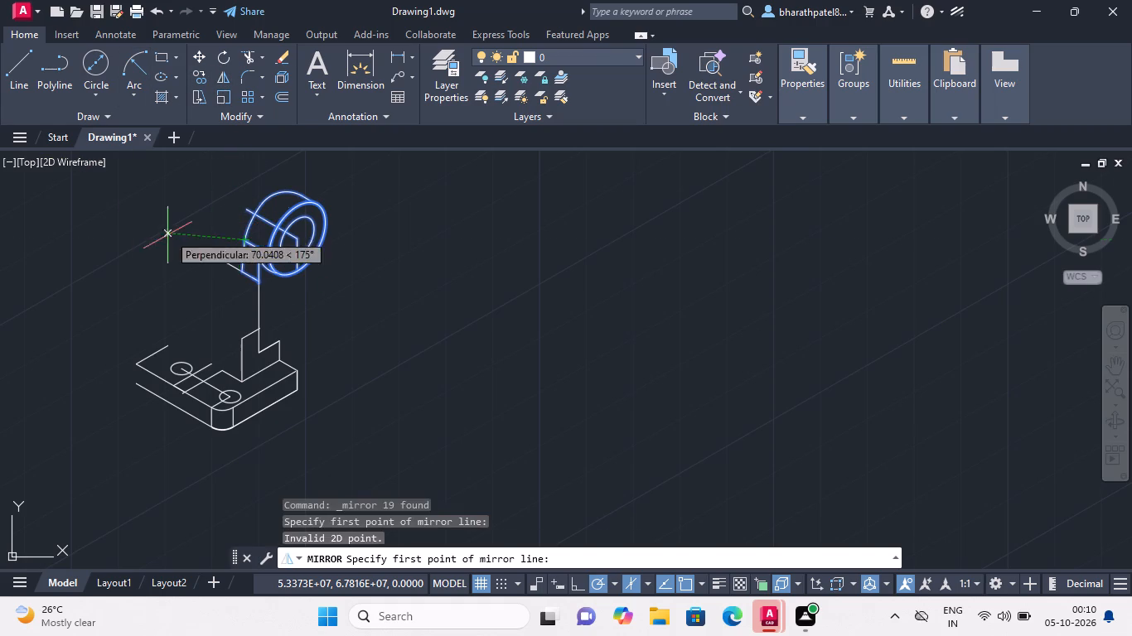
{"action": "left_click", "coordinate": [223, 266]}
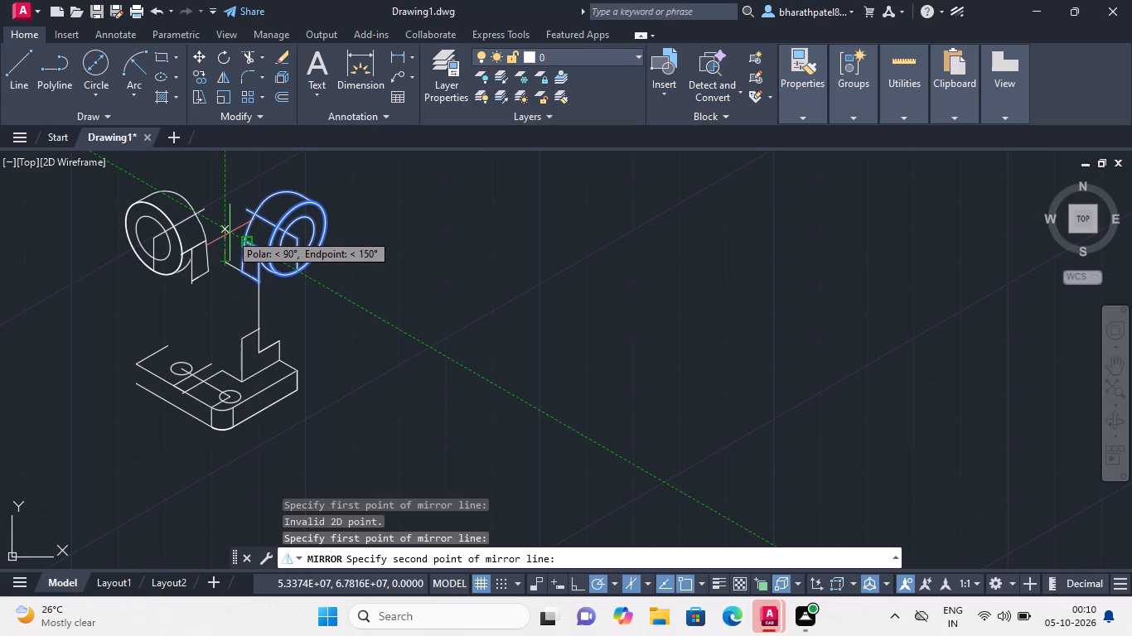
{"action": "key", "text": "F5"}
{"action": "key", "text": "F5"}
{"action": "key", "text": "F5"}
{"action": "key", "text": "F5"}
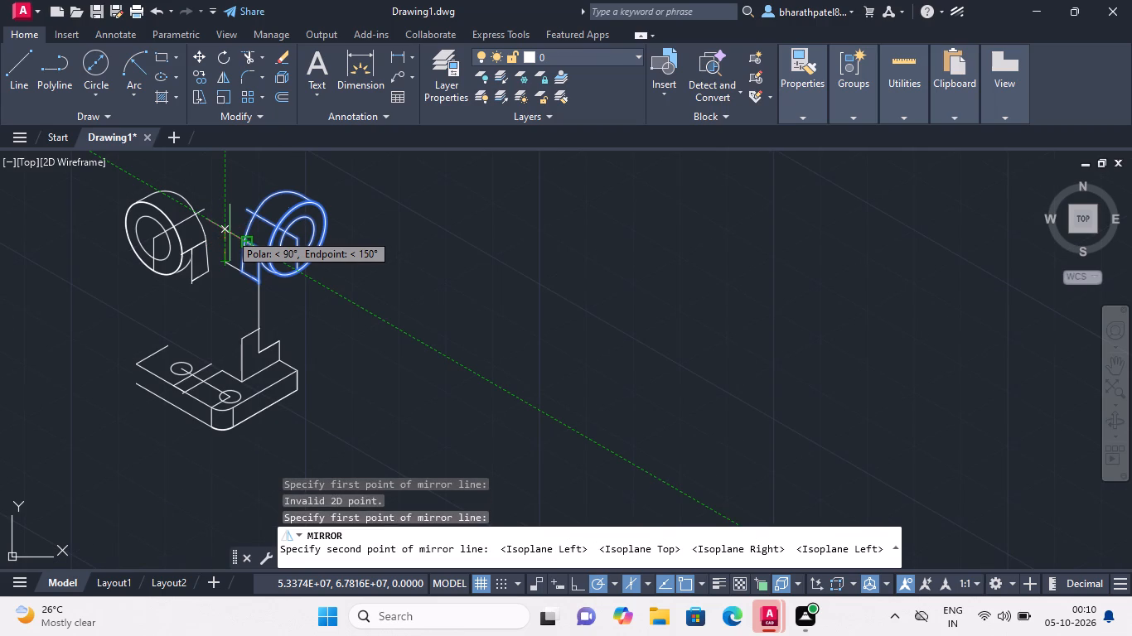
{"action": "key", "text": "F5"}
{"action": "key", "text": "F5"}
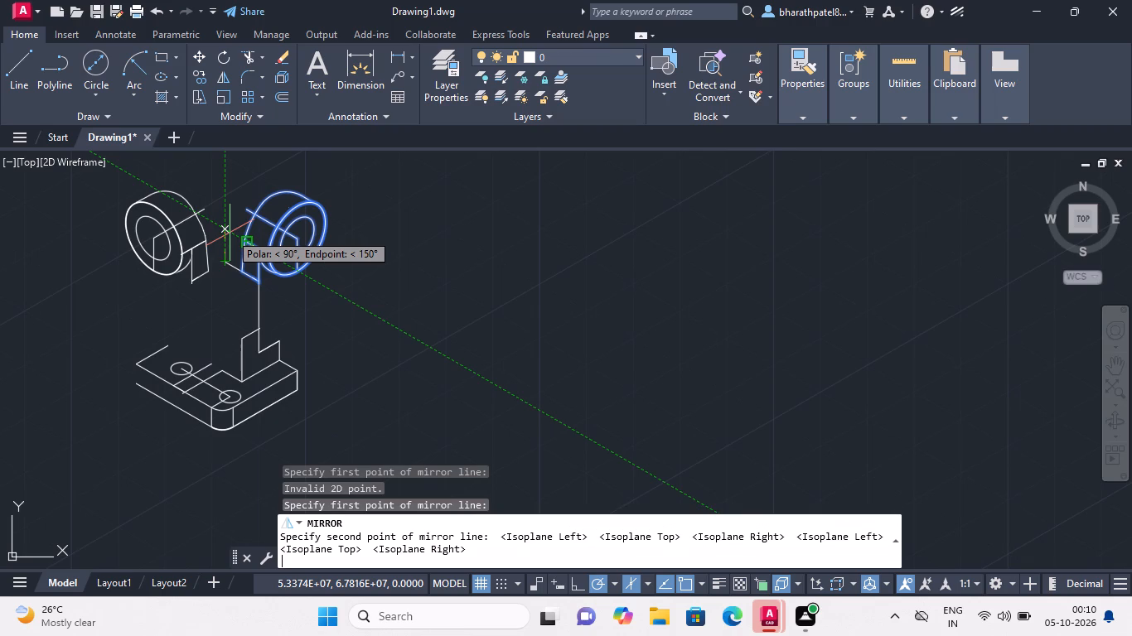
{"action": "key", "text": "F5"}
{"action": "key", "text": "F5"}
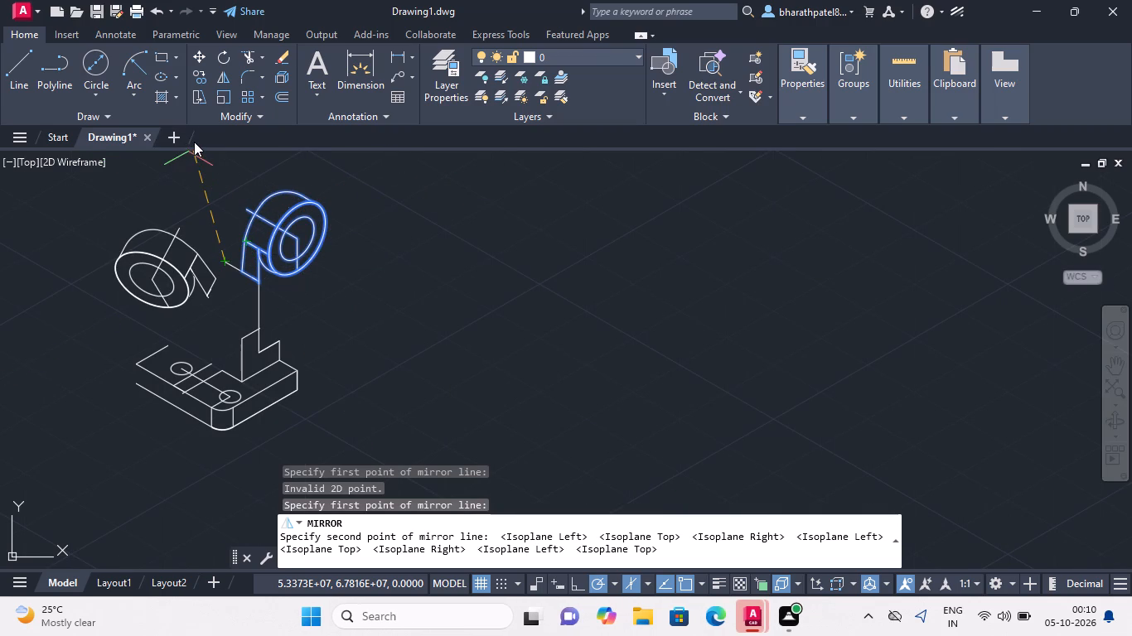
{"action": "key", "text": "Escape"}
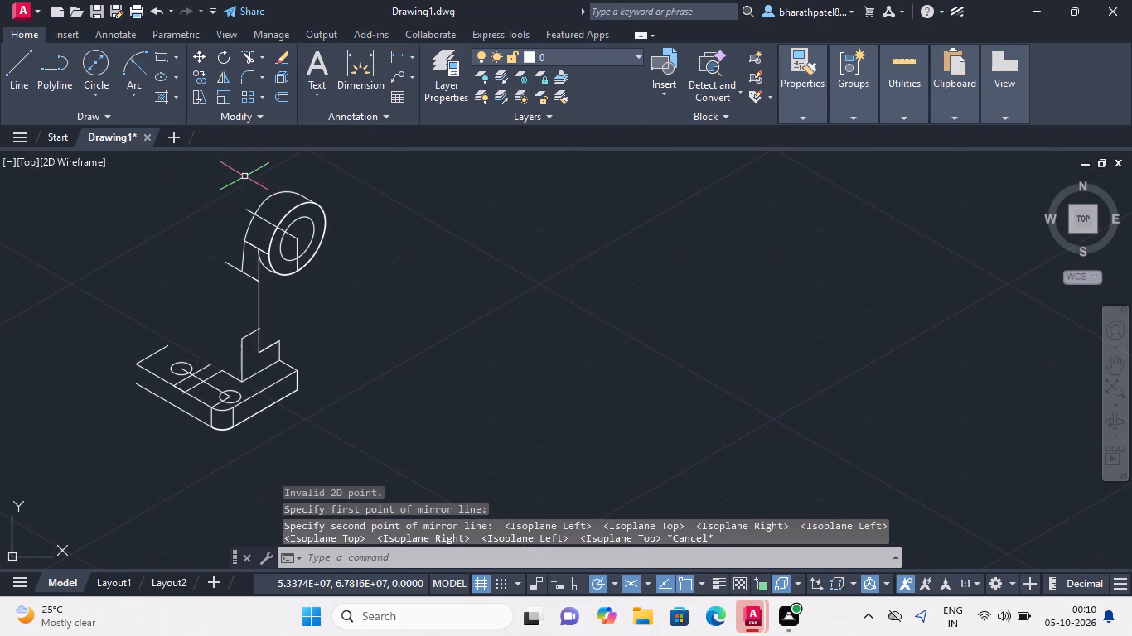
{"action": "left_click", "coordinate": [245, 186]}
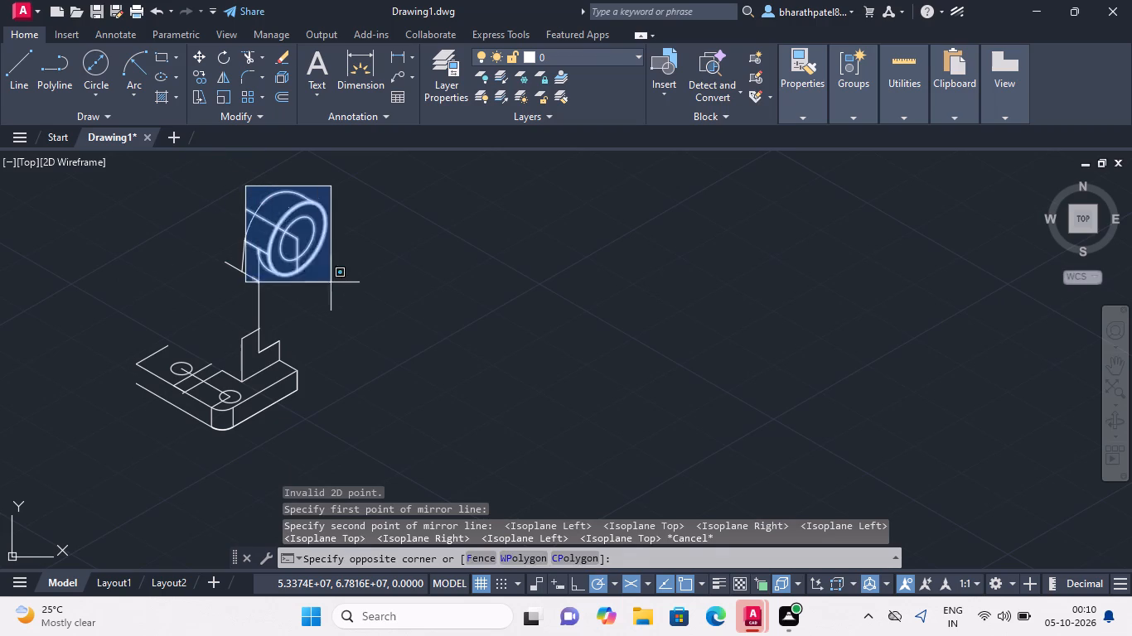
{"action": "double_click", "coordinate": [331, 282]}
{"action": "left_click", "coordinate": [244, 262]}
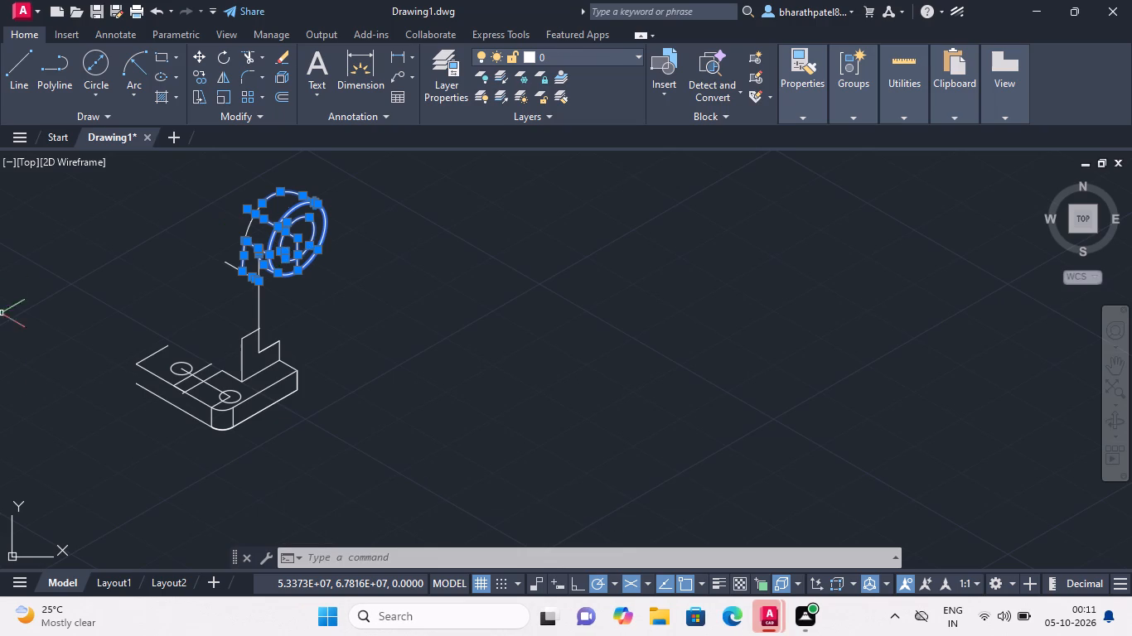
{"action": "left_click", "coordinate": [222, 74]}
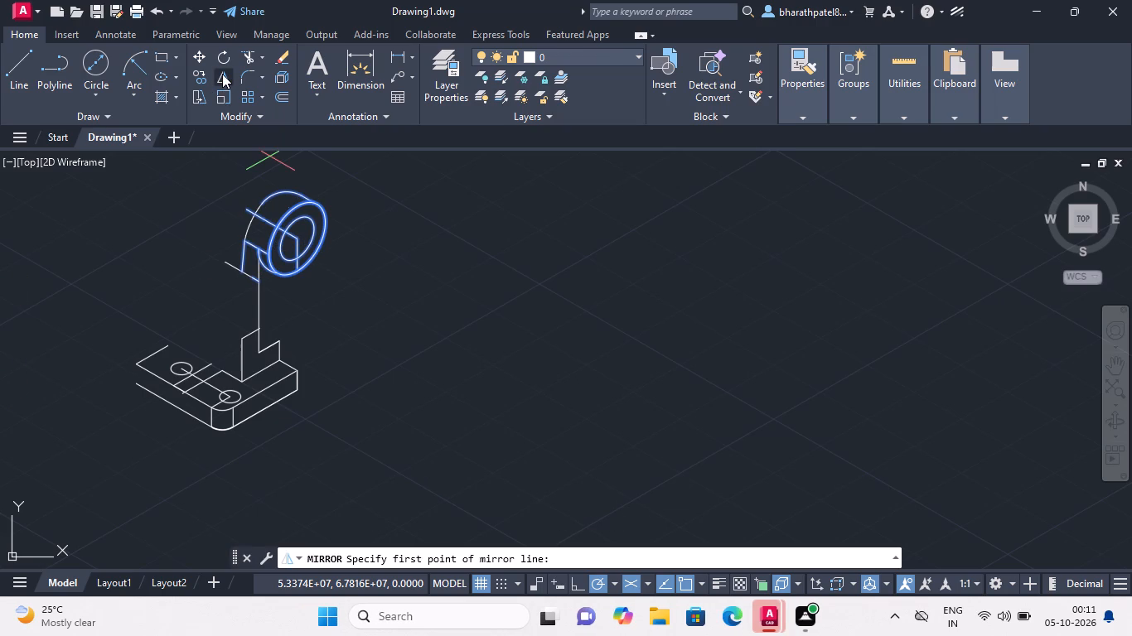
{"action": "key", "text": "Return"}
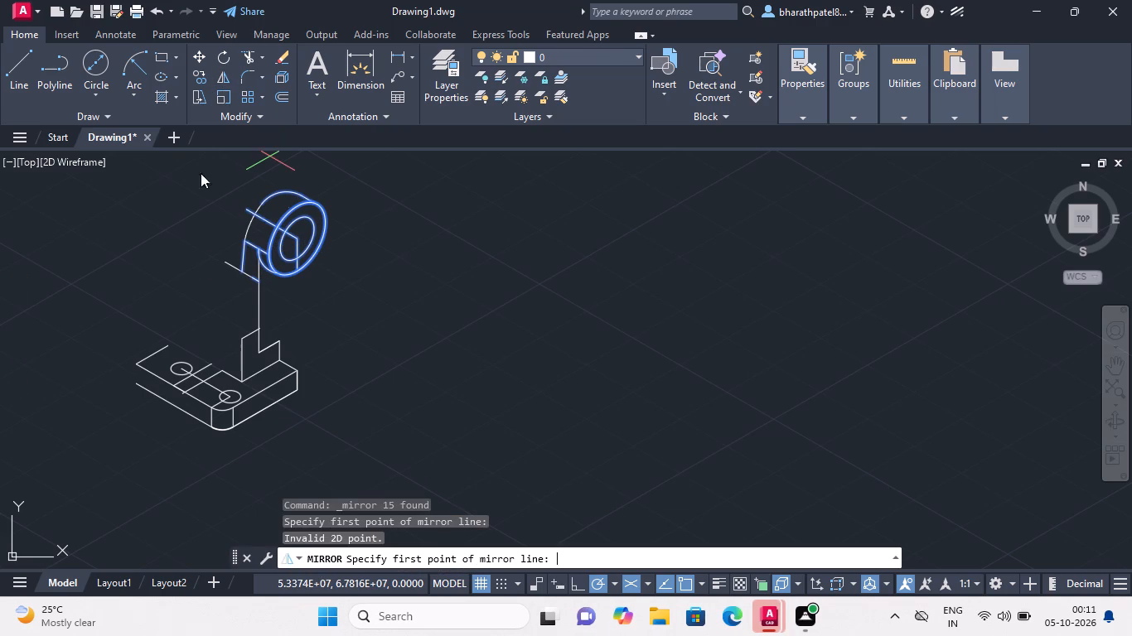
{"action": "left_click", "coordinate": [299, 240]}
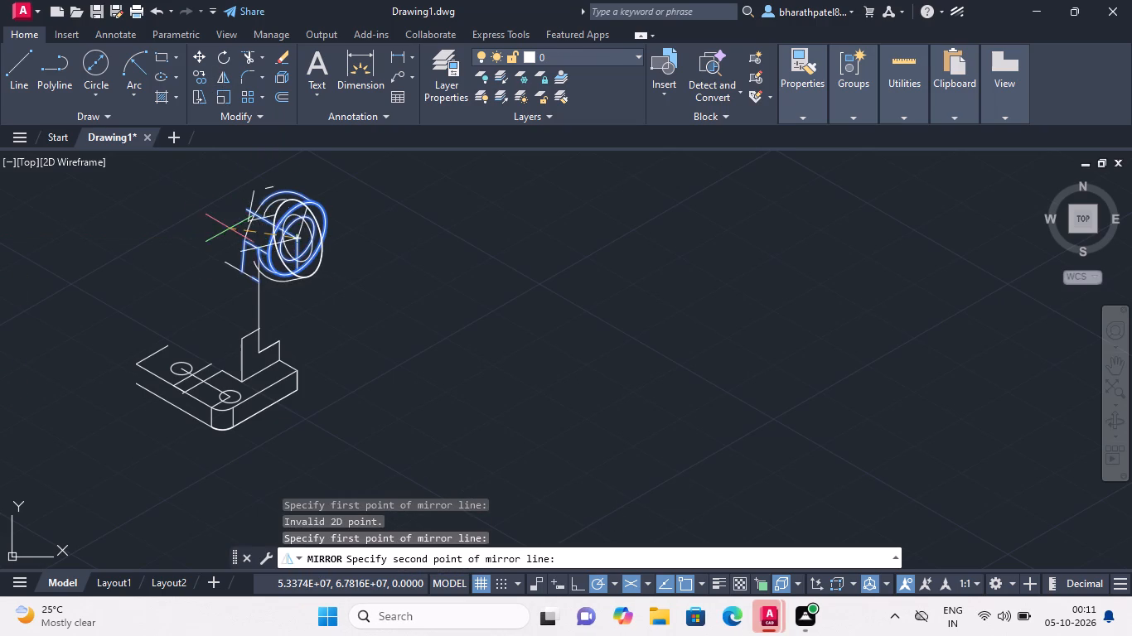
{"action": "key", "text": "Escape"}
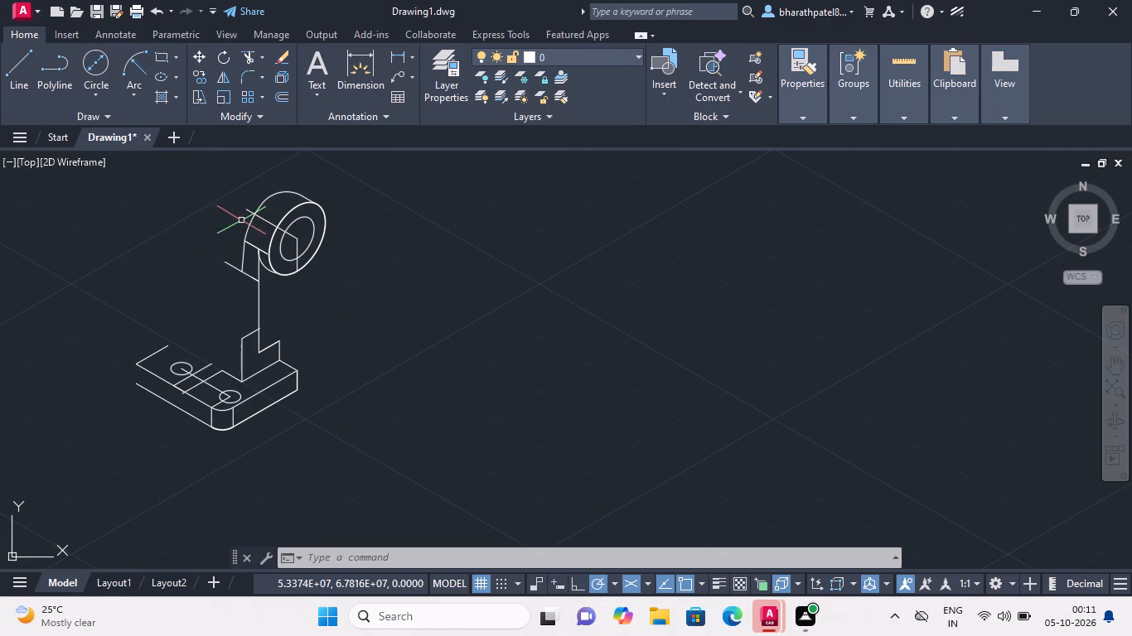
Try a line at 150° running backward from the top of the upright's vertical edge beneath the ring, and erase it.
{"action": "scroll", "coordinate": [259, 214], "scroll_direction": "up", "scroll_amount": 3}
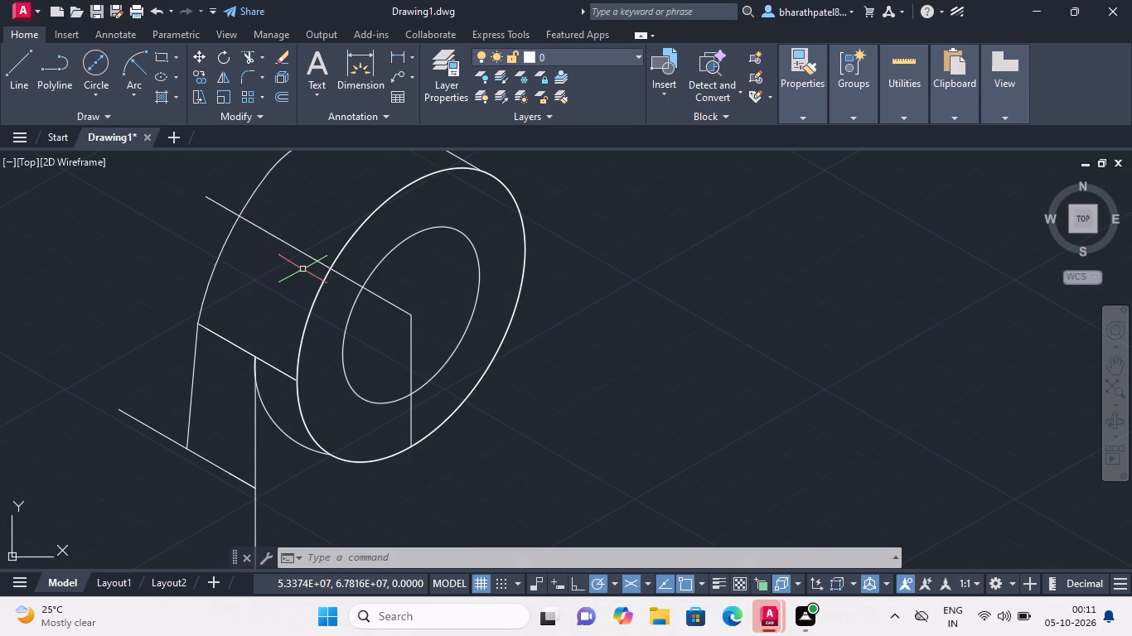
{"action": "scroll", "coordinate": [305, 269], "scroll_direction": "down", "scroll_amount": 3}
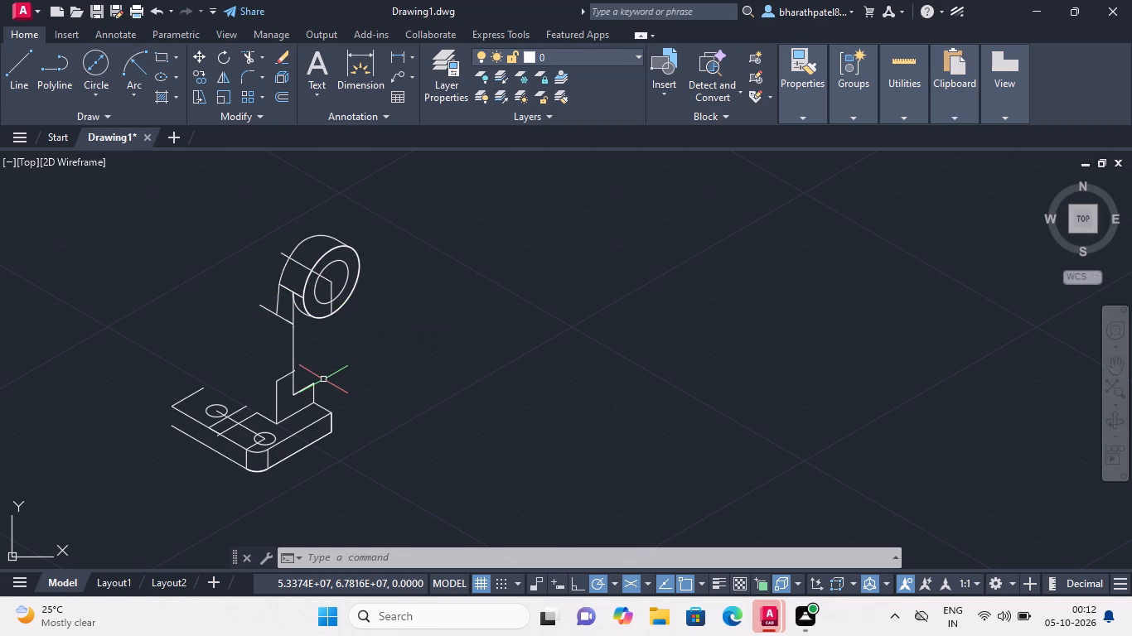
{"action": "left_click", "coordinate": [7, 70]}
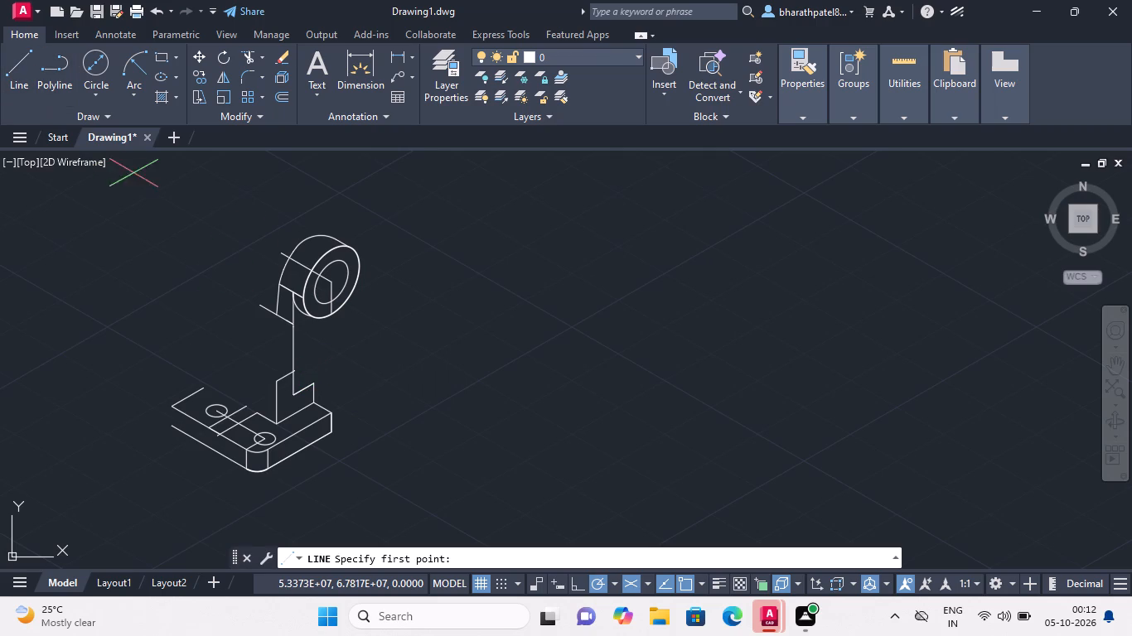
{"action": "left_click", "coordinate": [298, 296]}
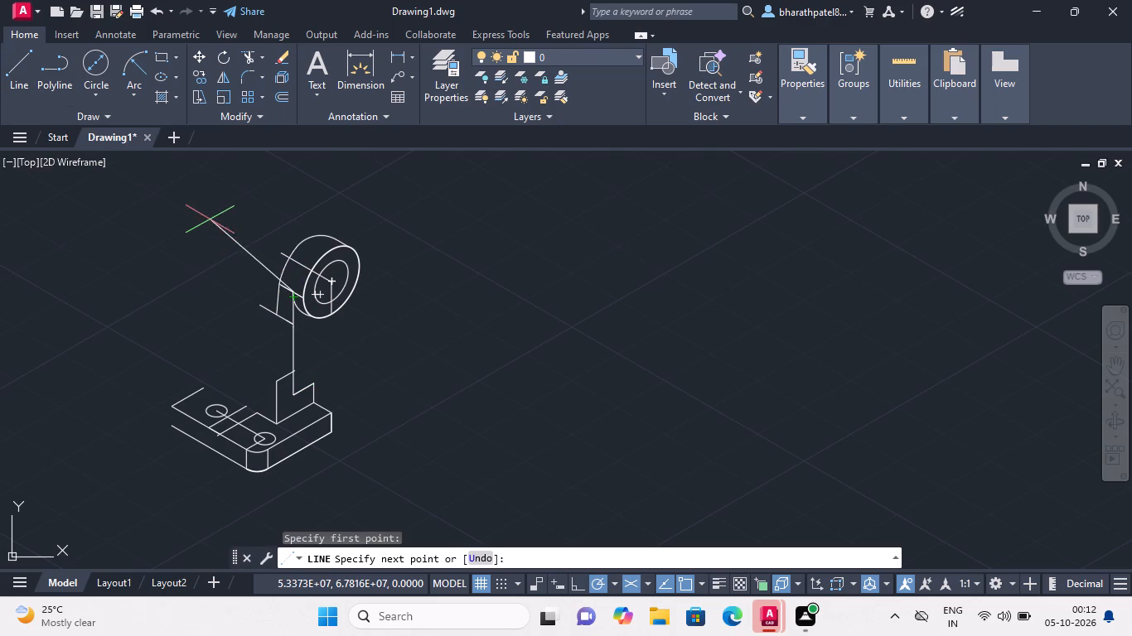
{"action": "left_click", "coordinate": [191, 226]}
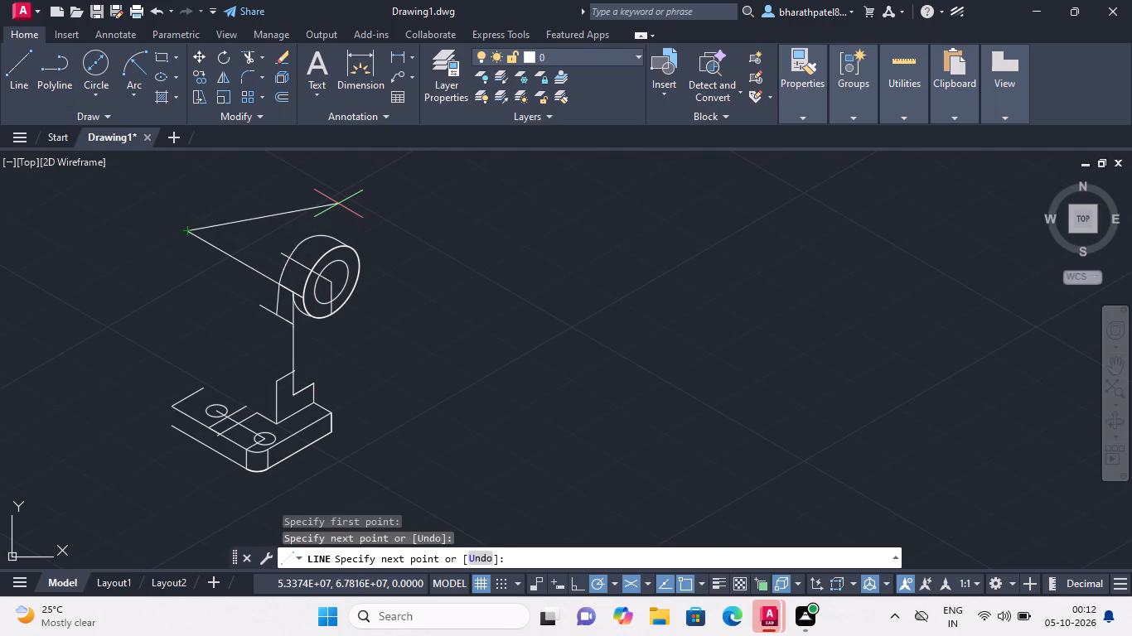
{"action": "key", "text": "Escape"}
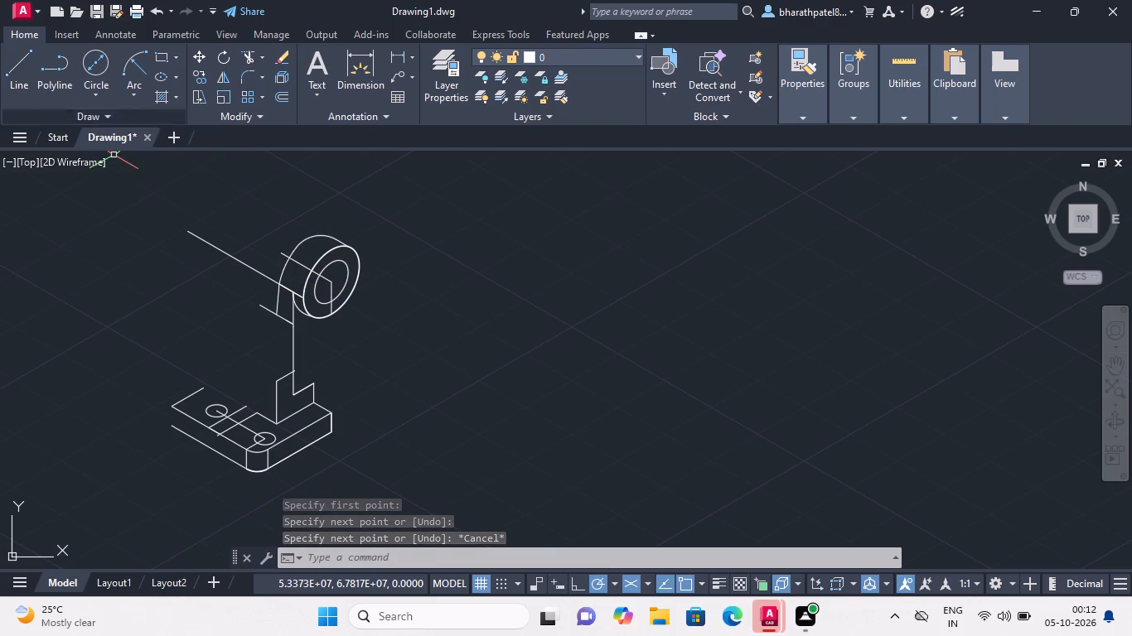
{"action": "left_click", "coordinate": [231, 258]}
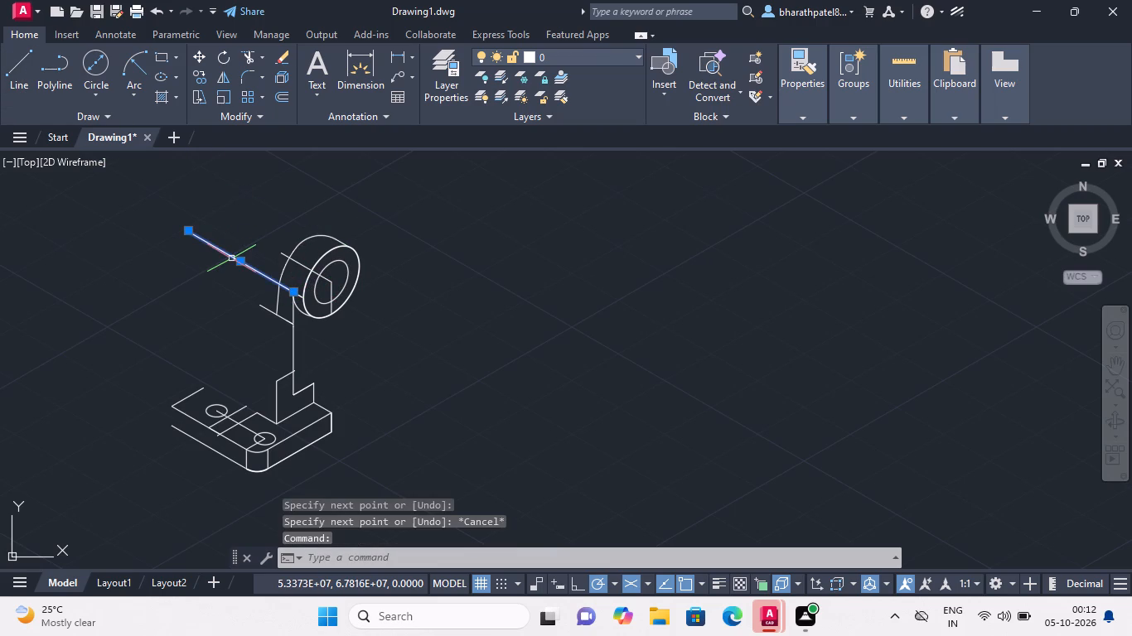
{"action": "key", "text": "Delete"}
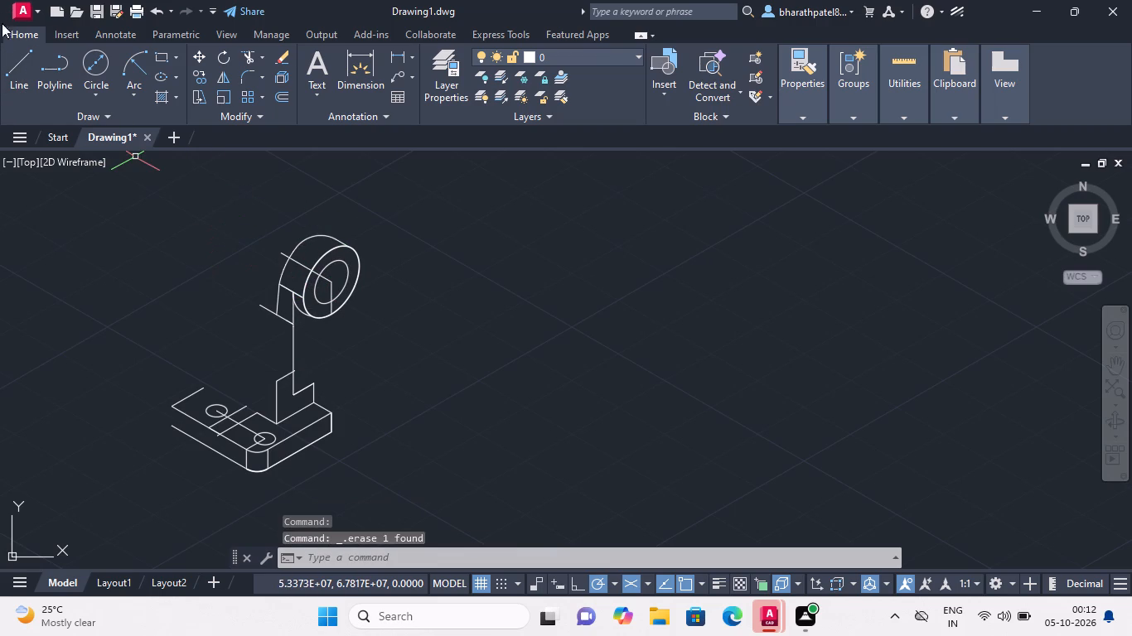
Draw an 18-long line at 150° from the ring's rear arc corner, continuing down to the rear end of the lower slanted edge.
{"action": "left_click", "coordinate": [7, 56]}
{"action": "scroll", "coordinate": [239, 257], "scroll_direction": "up", "scroll_amount": 4}
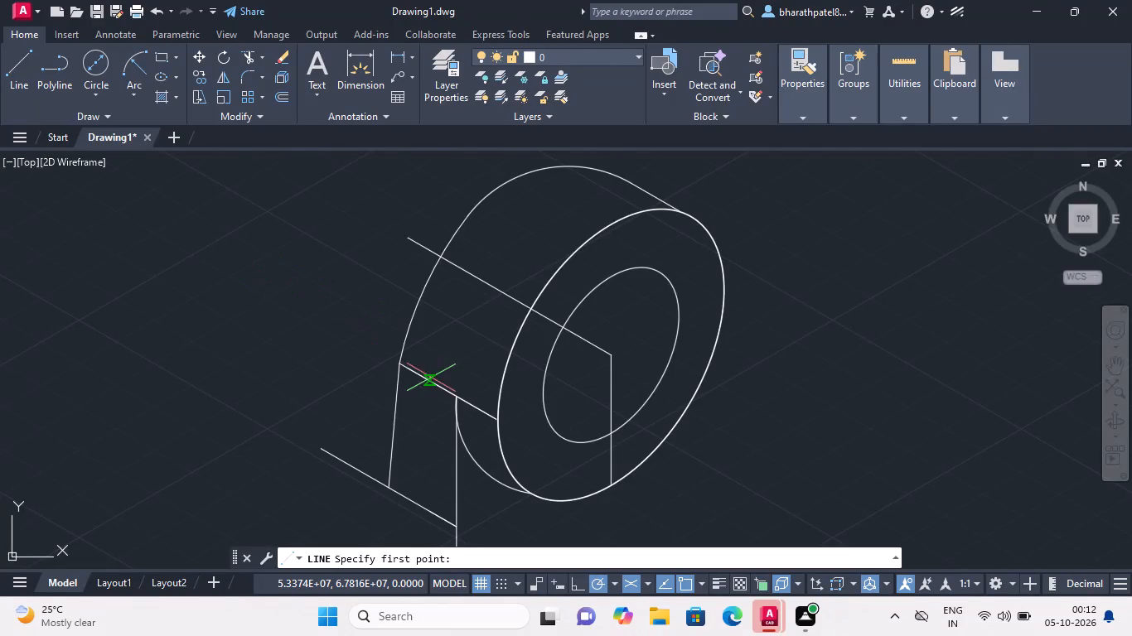
{"action": "scroll", "coordinate": [399, 360], "scroll_direction": "up", "scroll_amount": 3}
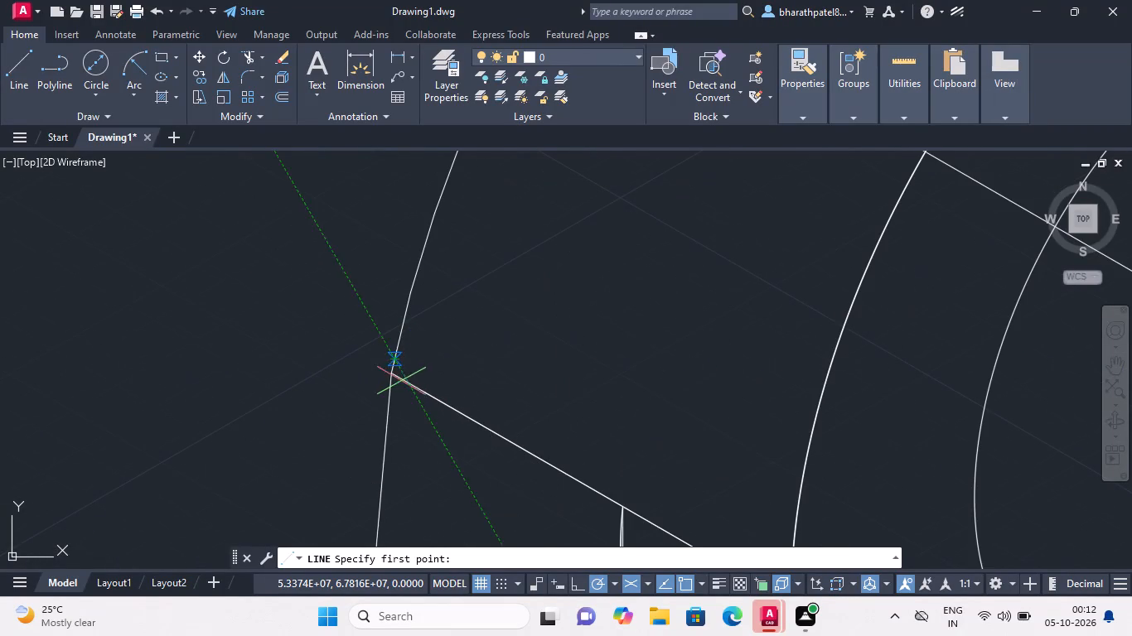
{"action": "left_click", "coordinate": [391, 376]}
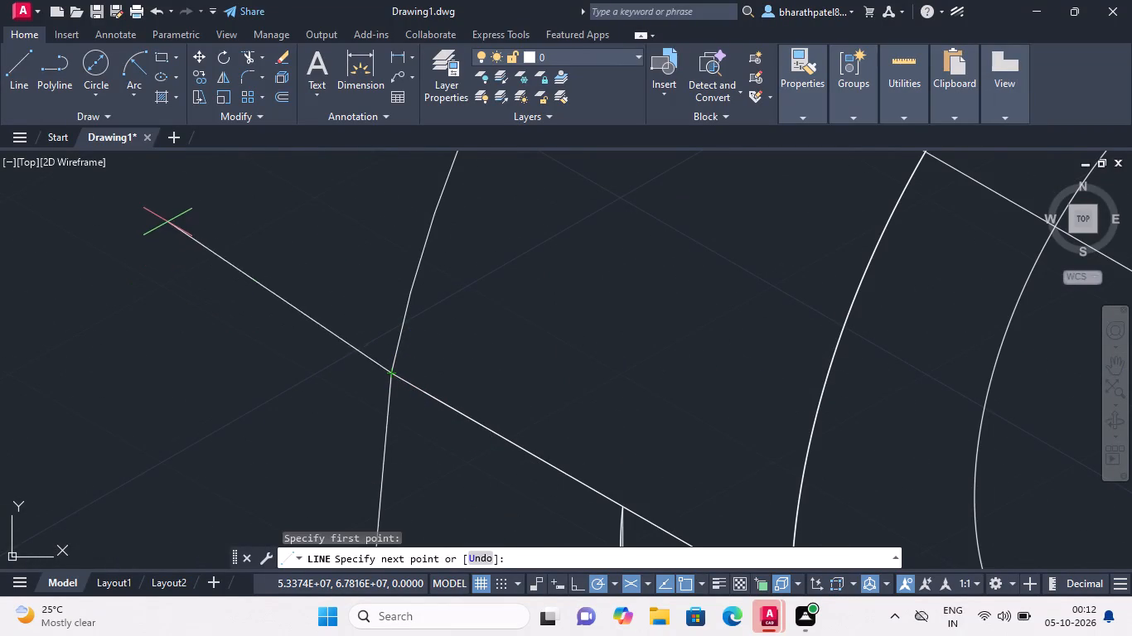
{"action": "key", "text": "1"}
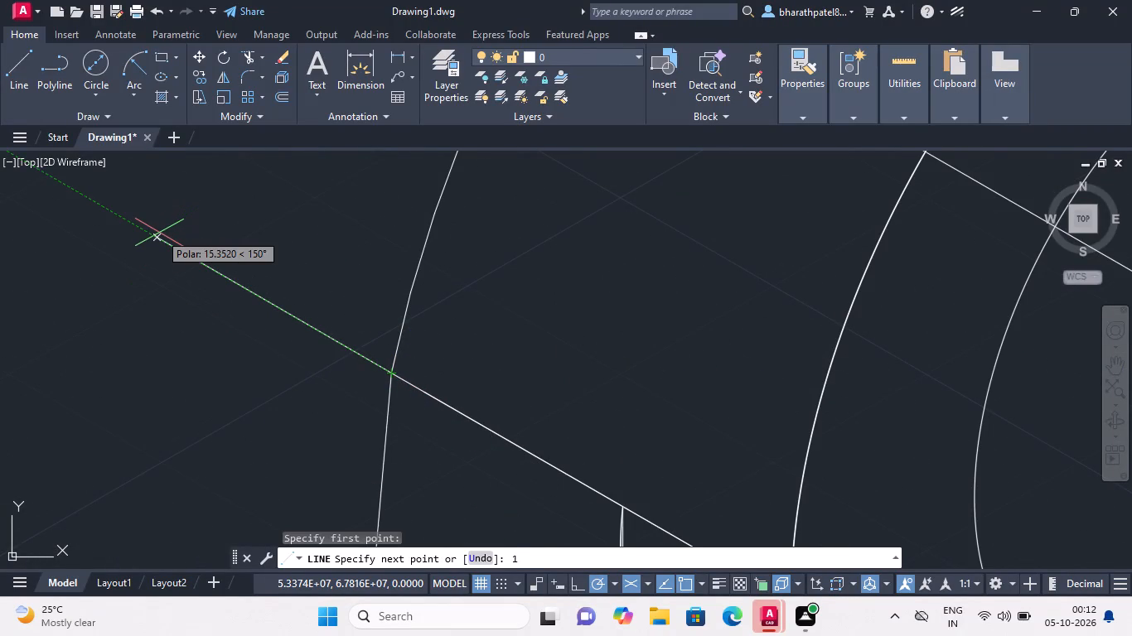
{"action": "key", "text": "8"}
{"action": "key", "text": "Return"}
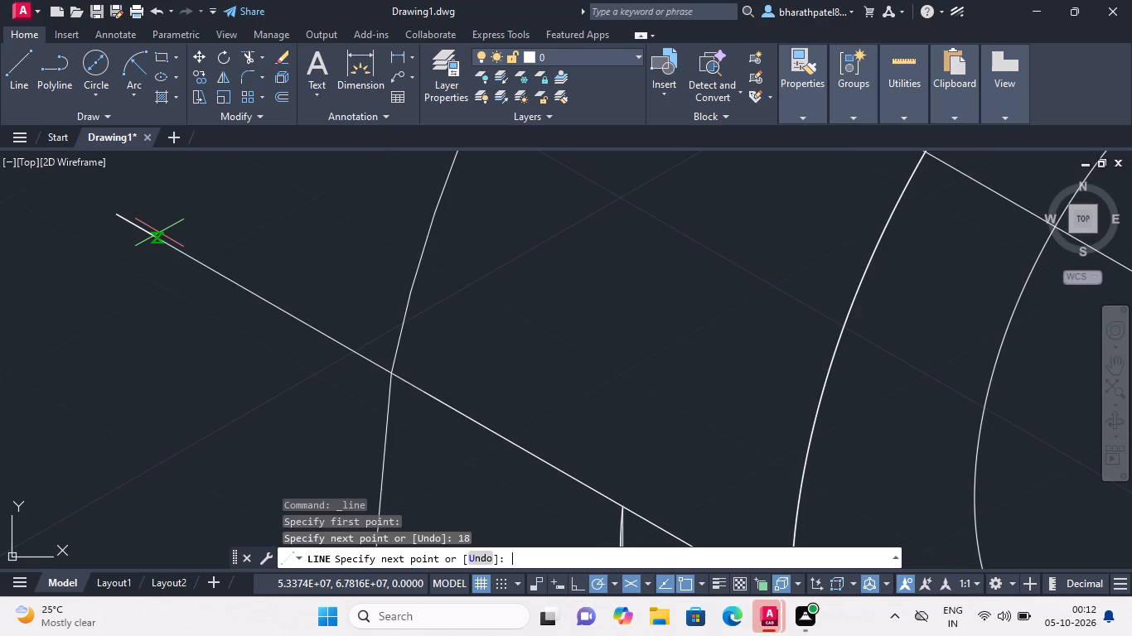
{"action": "scroll", "coordinate": [157, 233], "scroll_direction": "down", "scroll_amount": 3}
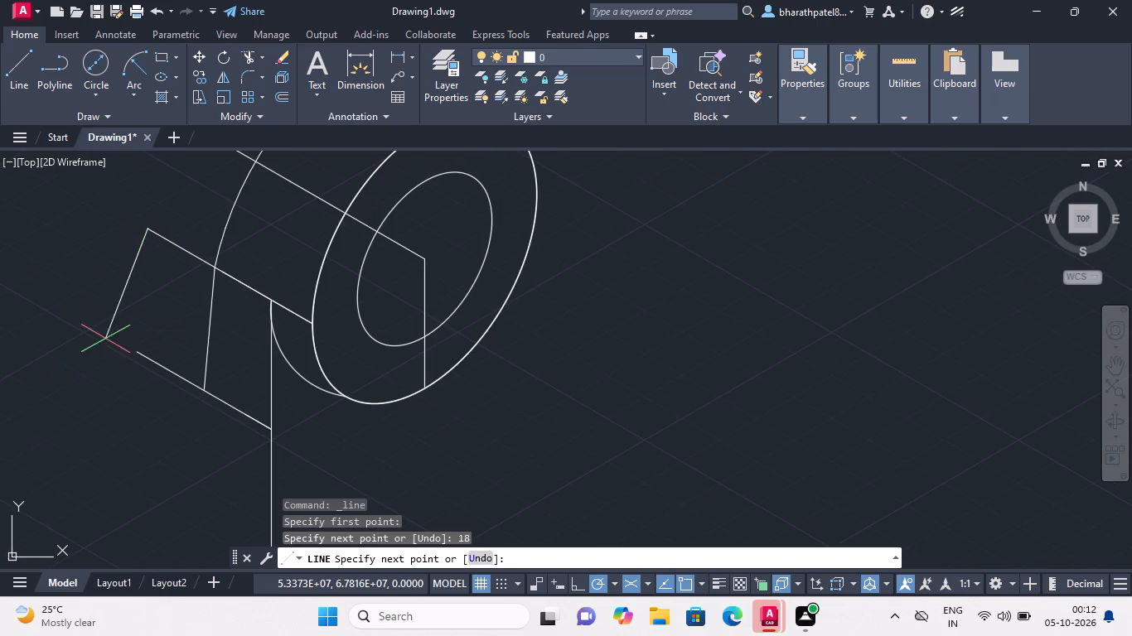
{"action": "left_click", "coordinate": [133, 353]}
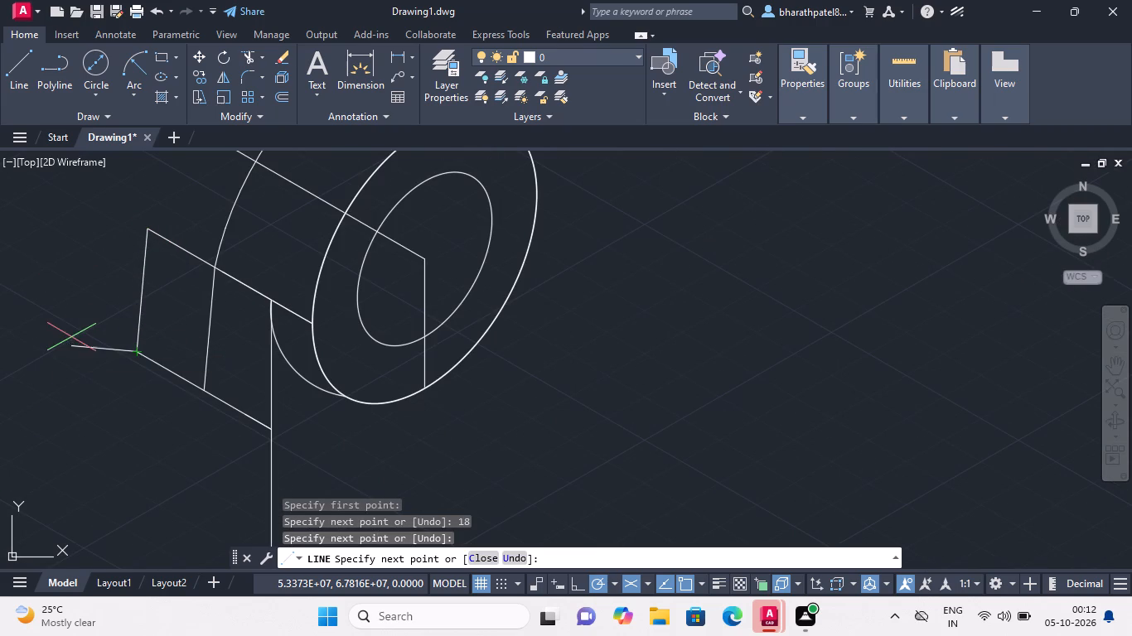
{"action": "key", "text": "Escape"}
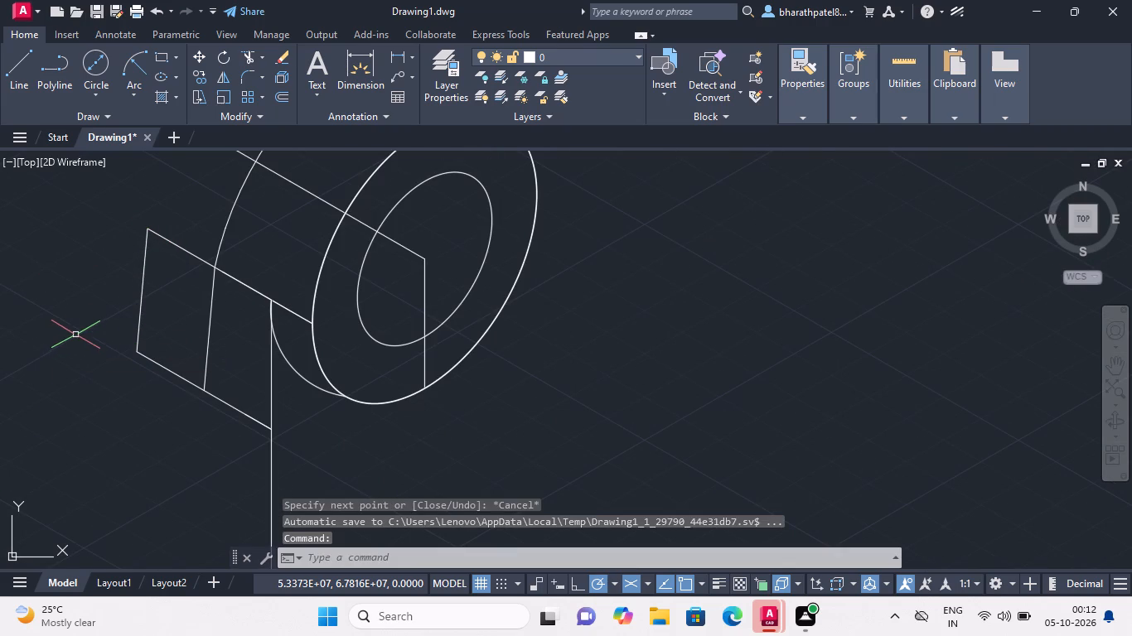
Trim away the upper 18-long line and every segment of the slanted axis line running back from the ring's centre.
{"action": "scroll", "coordinate": [167, 316], "scroll_direction": "down", "scroll_amount": 3}
{"action": "scroll", "coordinate": [149, 284], "scroll_direction": "up", "scroll_amount": 2}
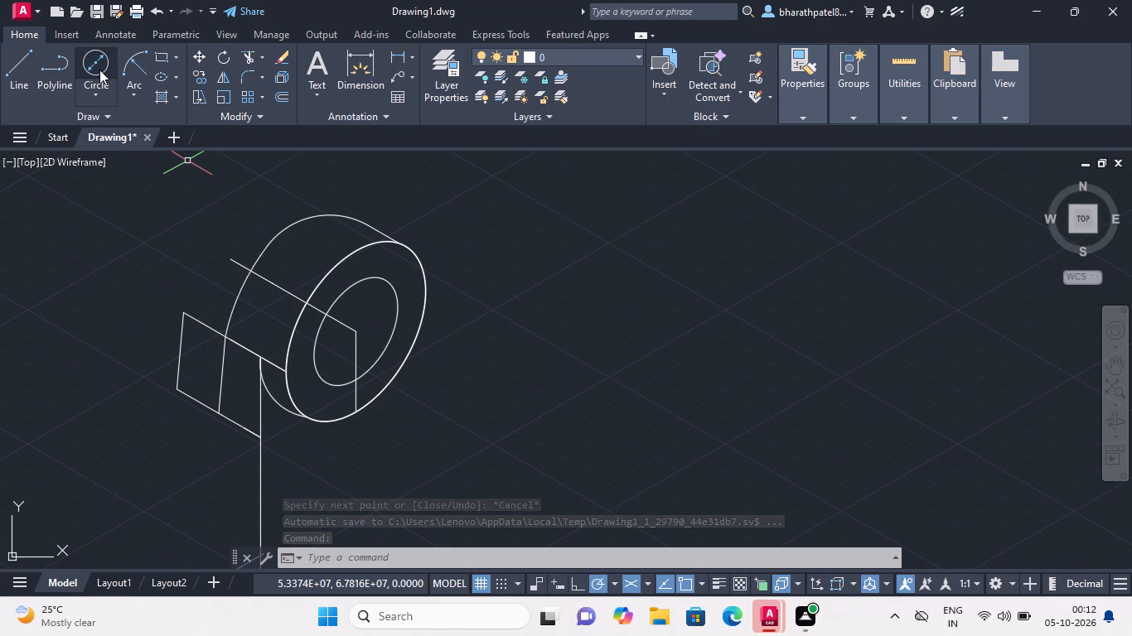
{"action": "left_click", "coordinate": [241, 58]}
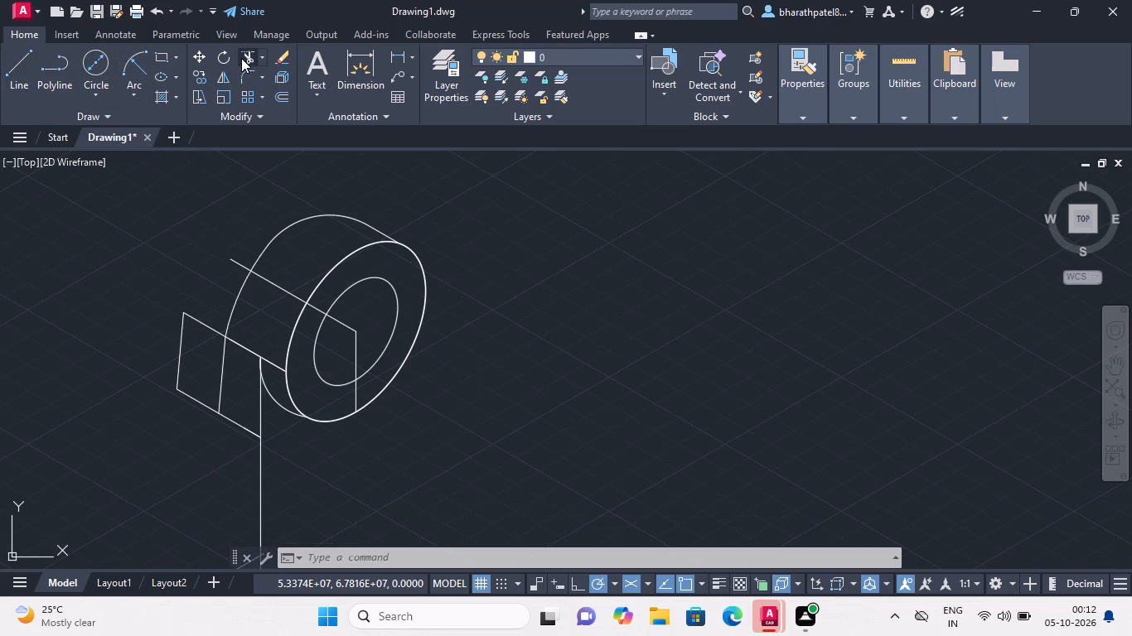
{"action": "left_click", "coordinate": [211, 326]}
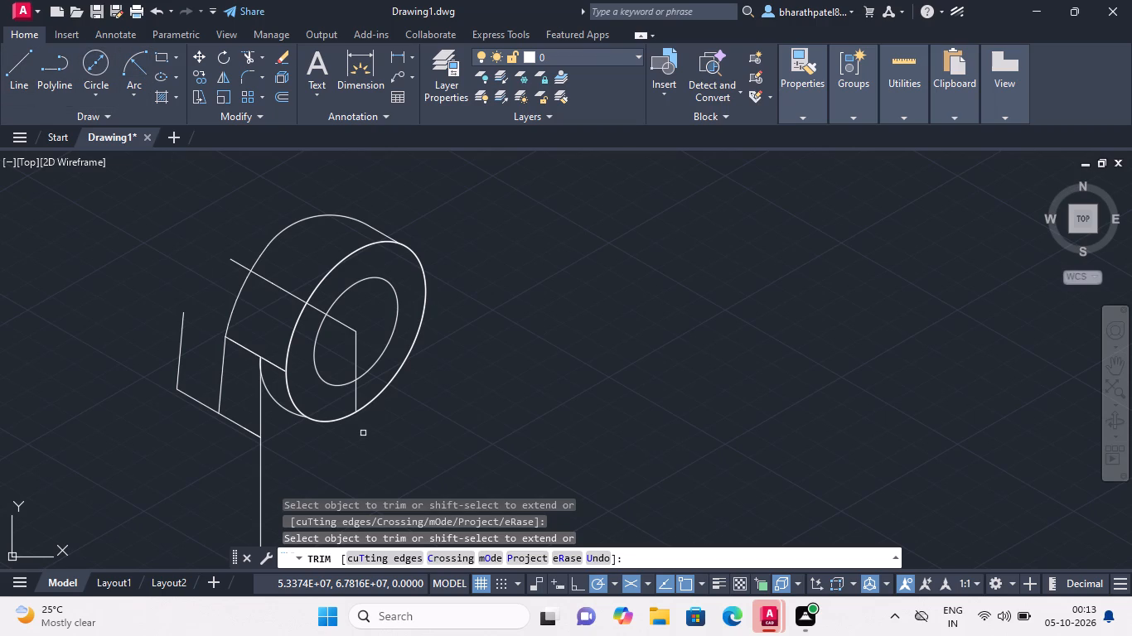
{"action": "double_click", "coordinate": [240, 267]}
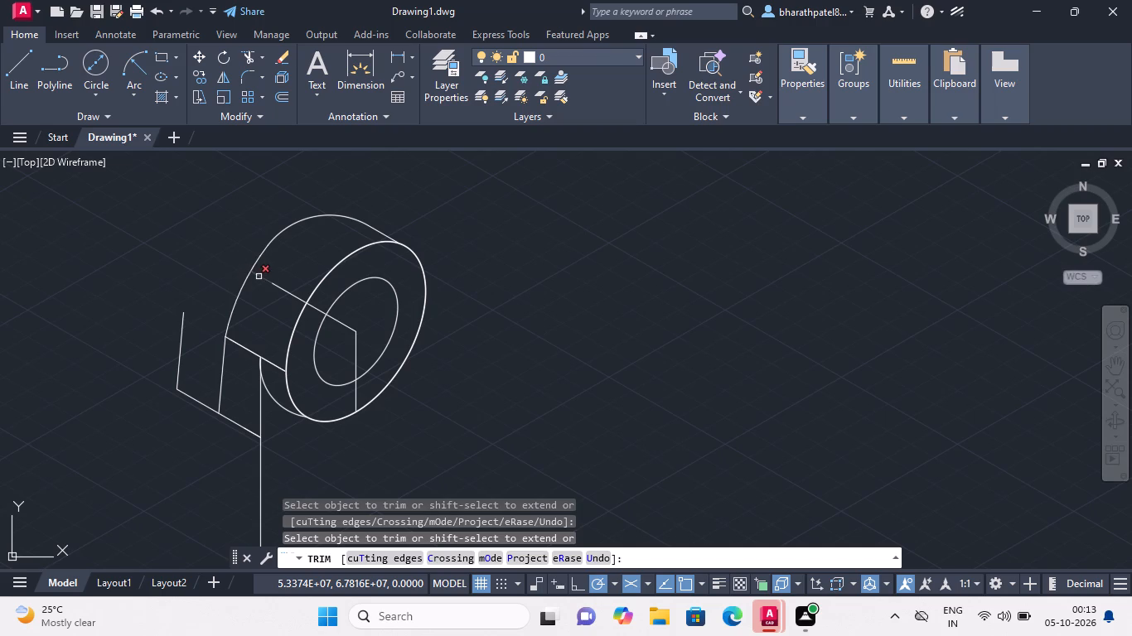
{"action": "left_click", "coordinate": [260, 280]}
{"action": "left_click", "coordinate": [287, 292]}
{"action": "left_click", "coordinate": [320, 309]}
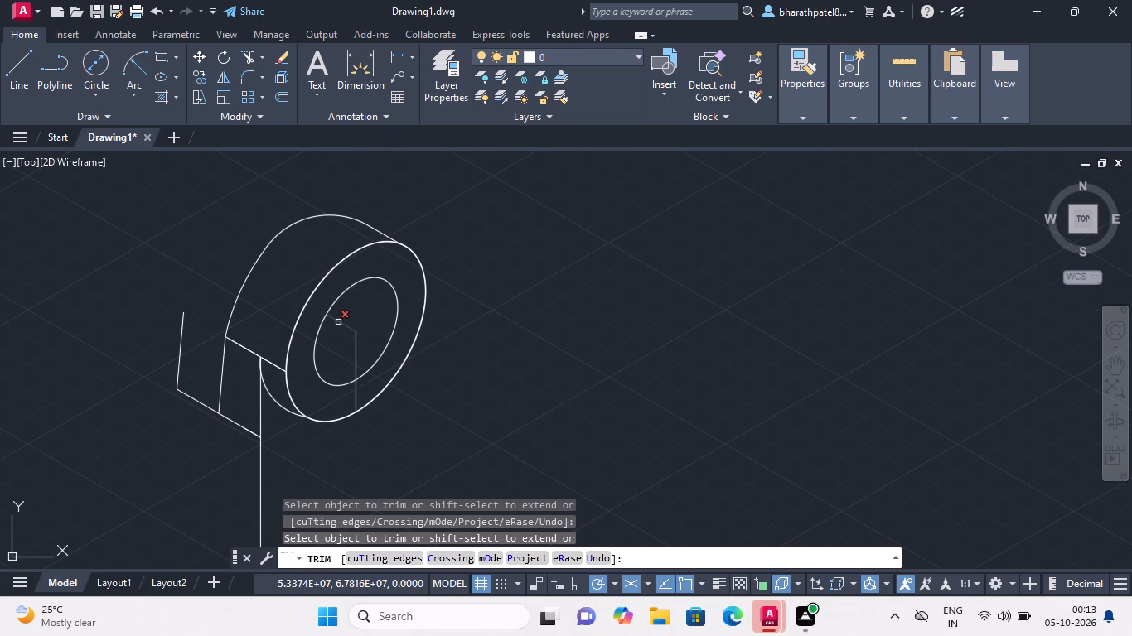
{"action": "left_click", "coordinate": [338, 322]}
Draw a 36-long axis line at 150° backward from the front ring's centre.
{"action": "left_click", "coordinate": [8, 67]}
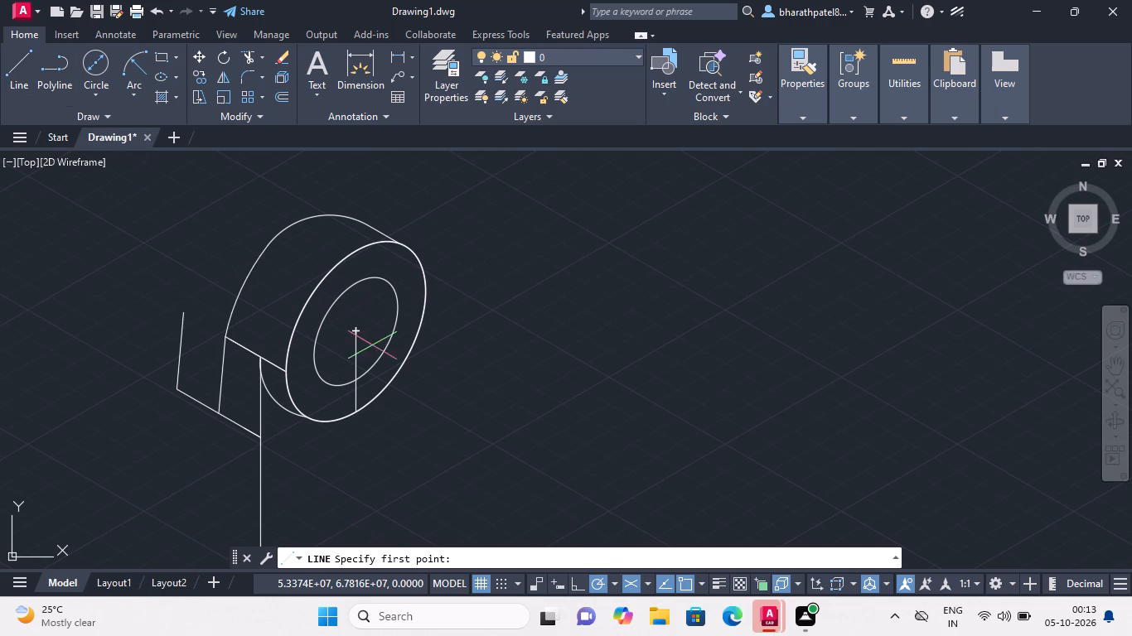
{"action": "left_click", "coordinate": [352, 329]}
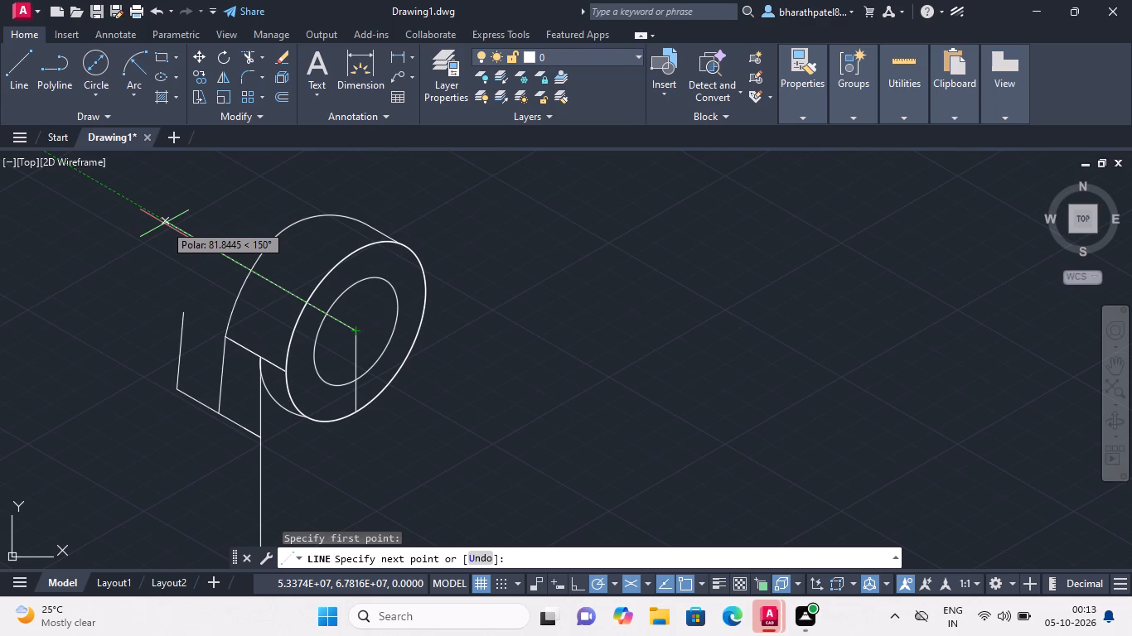
{"action": "key", "text": "3"}
{"action": "key", "text": "6"}
{"action": "key", "text": "Return"}
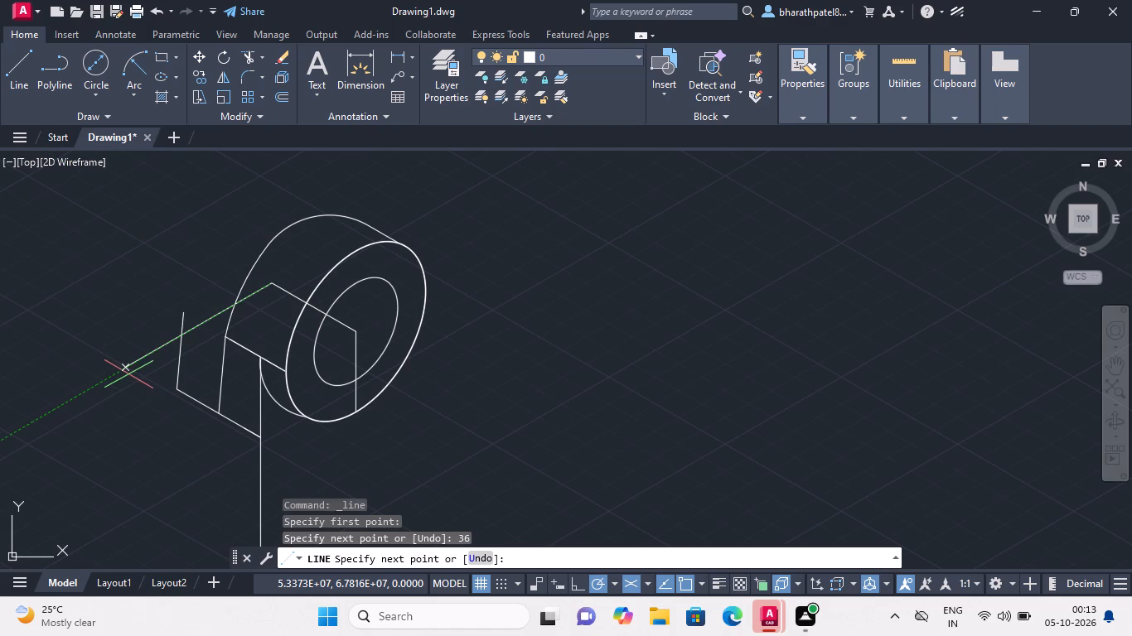
{"action": "key", "text": "Escape"}
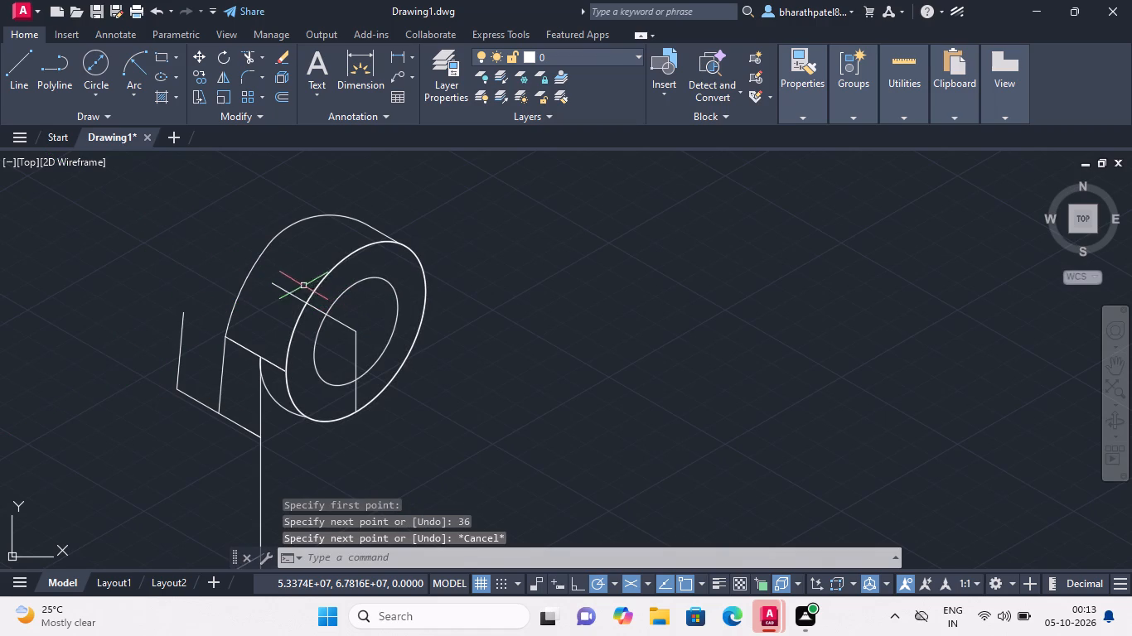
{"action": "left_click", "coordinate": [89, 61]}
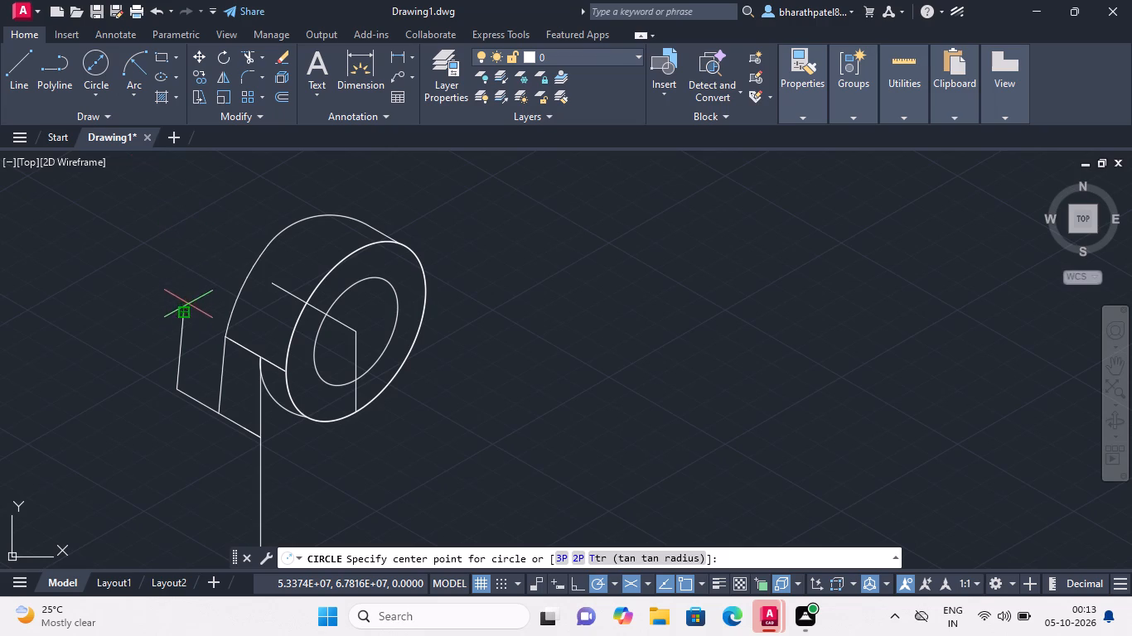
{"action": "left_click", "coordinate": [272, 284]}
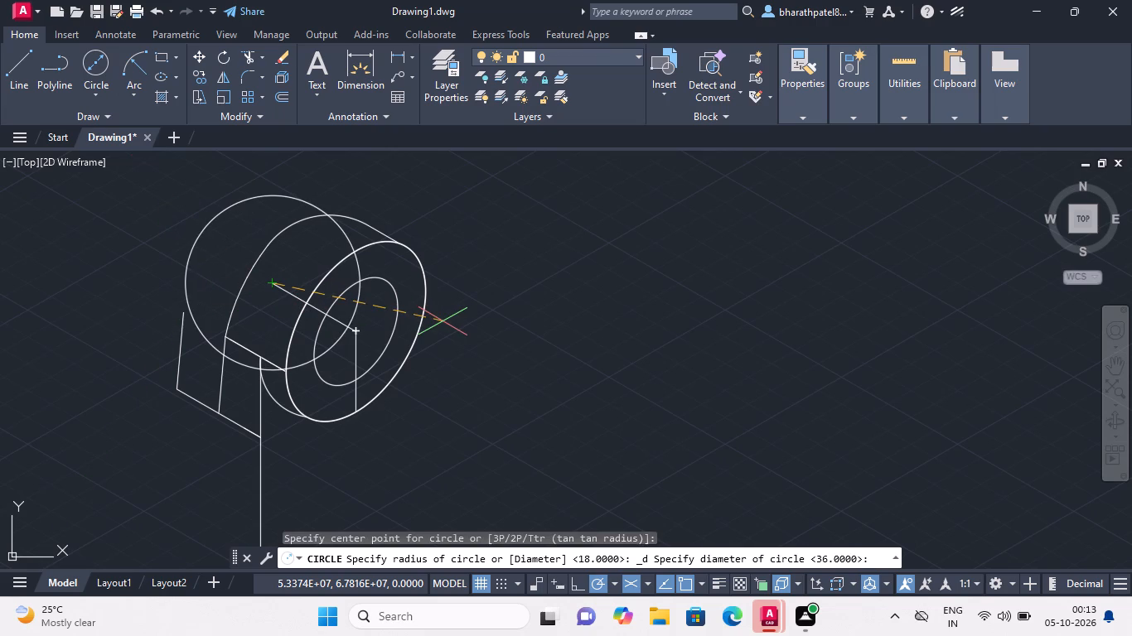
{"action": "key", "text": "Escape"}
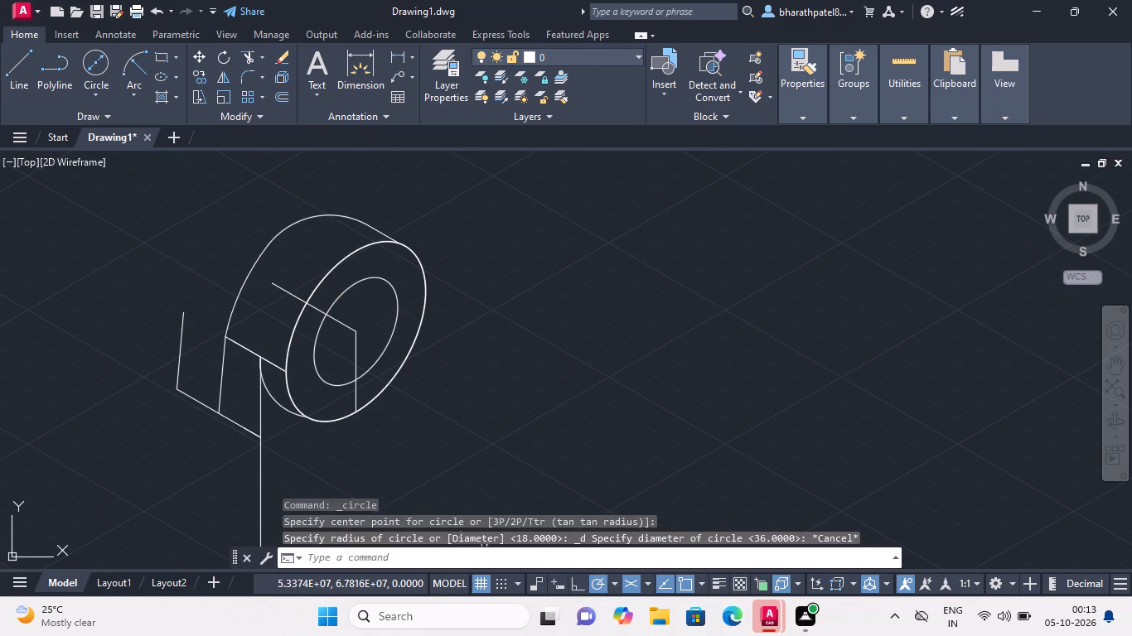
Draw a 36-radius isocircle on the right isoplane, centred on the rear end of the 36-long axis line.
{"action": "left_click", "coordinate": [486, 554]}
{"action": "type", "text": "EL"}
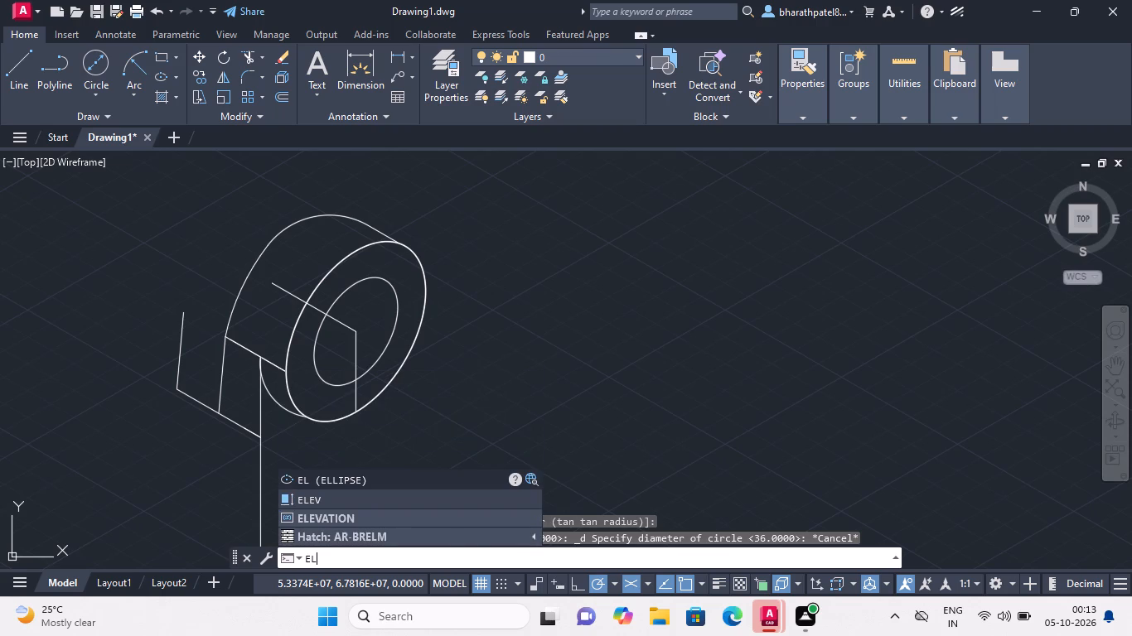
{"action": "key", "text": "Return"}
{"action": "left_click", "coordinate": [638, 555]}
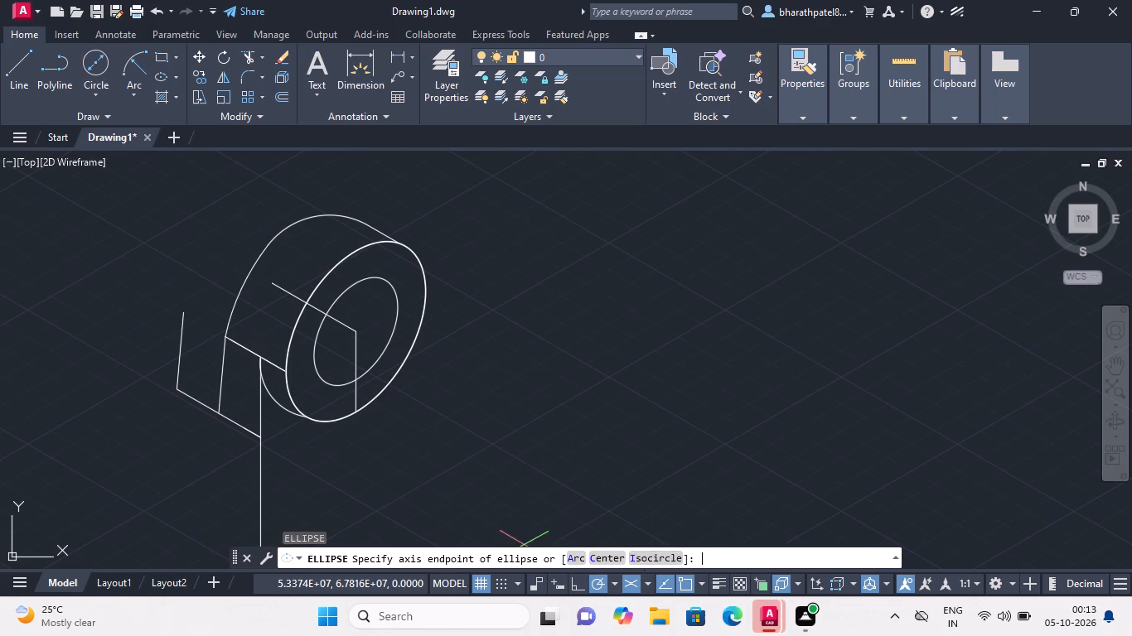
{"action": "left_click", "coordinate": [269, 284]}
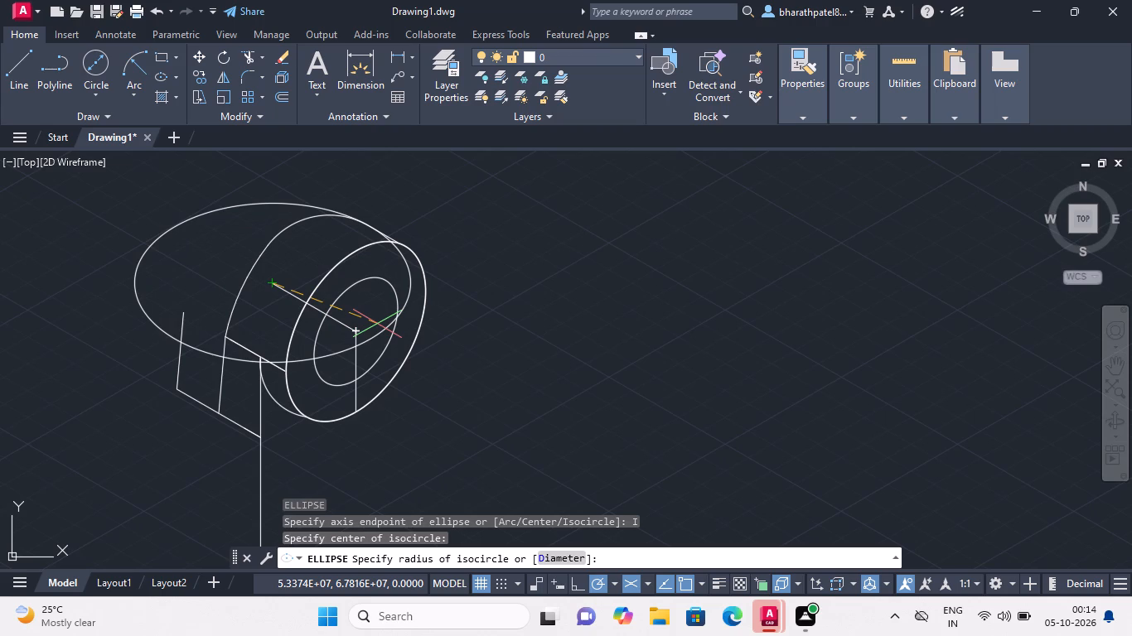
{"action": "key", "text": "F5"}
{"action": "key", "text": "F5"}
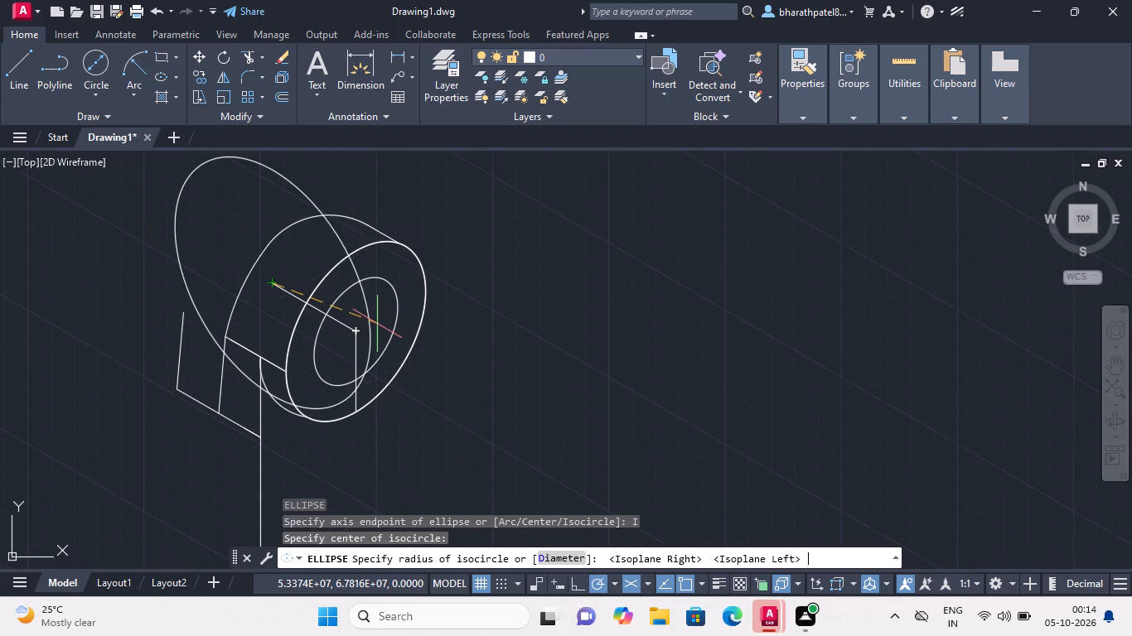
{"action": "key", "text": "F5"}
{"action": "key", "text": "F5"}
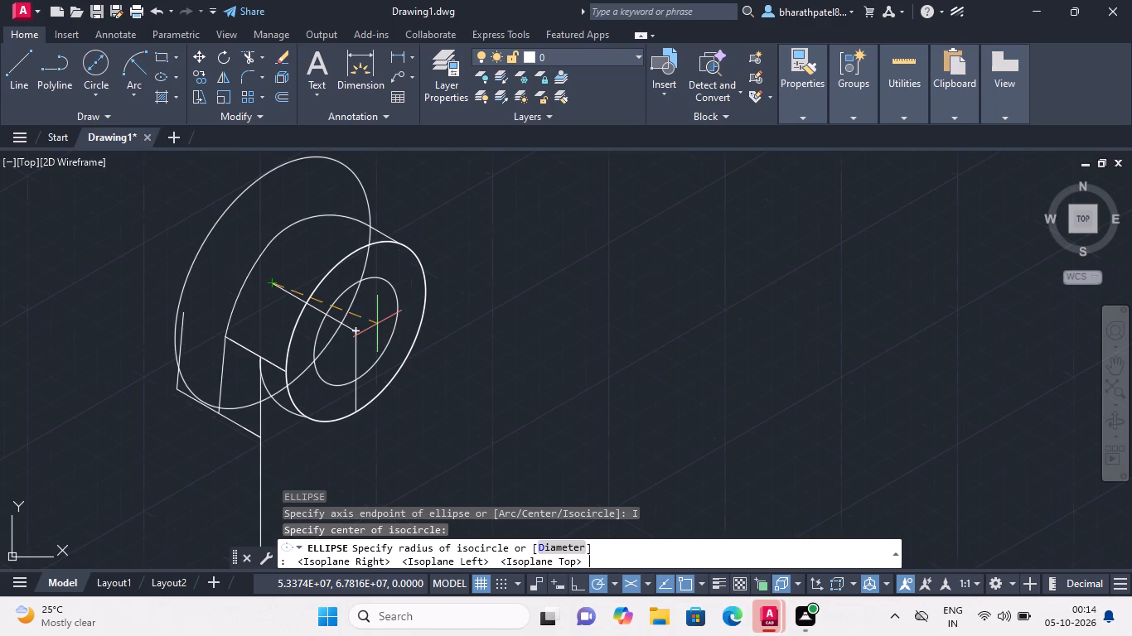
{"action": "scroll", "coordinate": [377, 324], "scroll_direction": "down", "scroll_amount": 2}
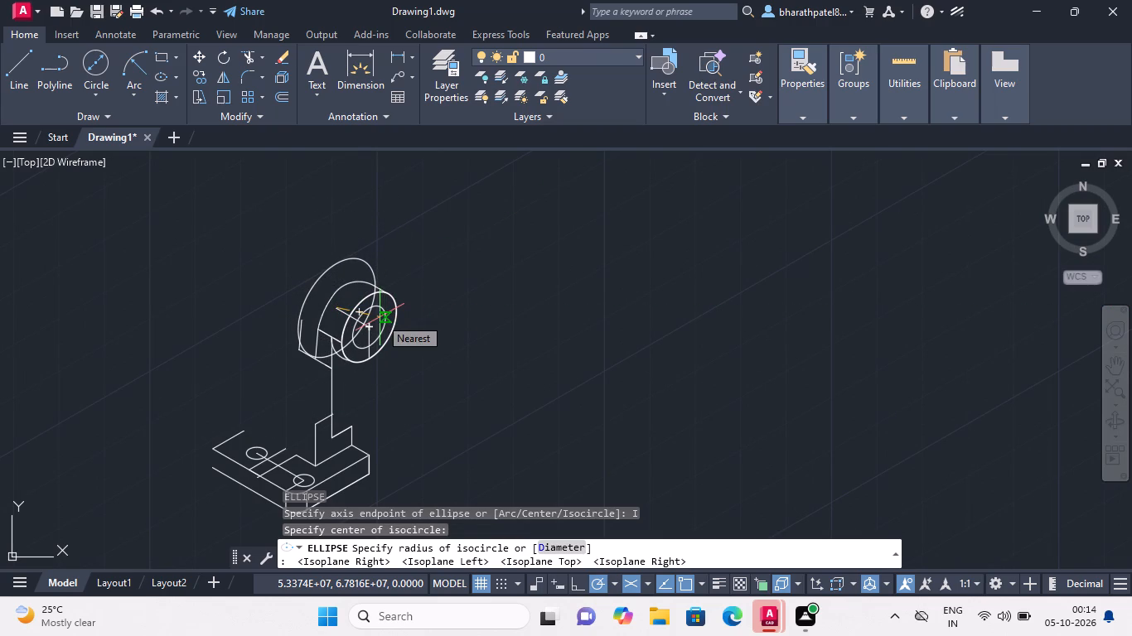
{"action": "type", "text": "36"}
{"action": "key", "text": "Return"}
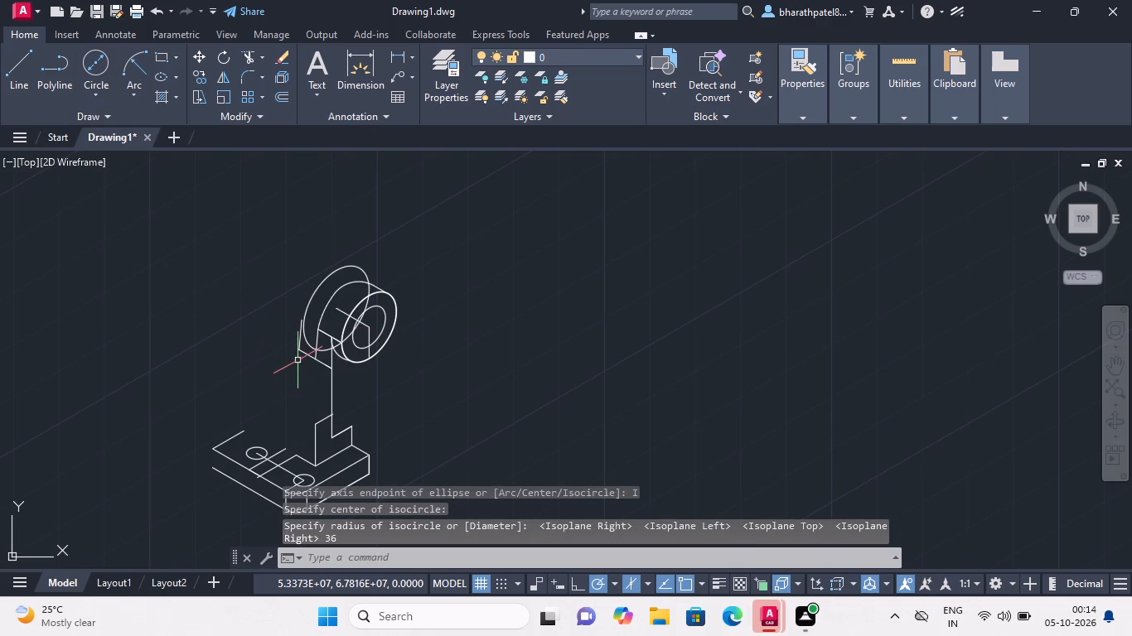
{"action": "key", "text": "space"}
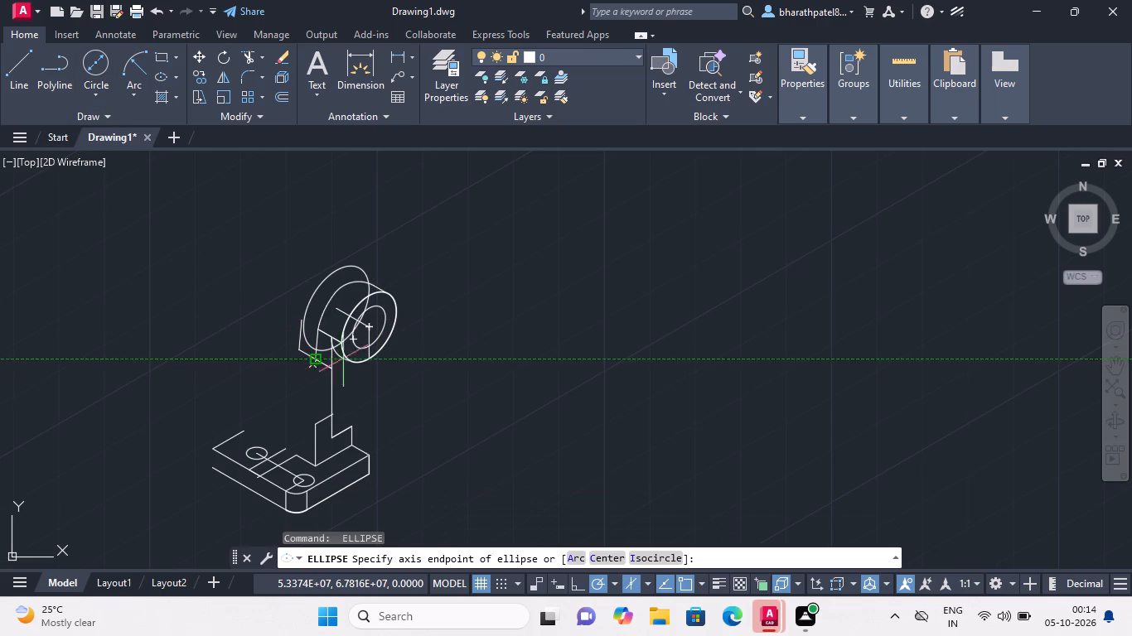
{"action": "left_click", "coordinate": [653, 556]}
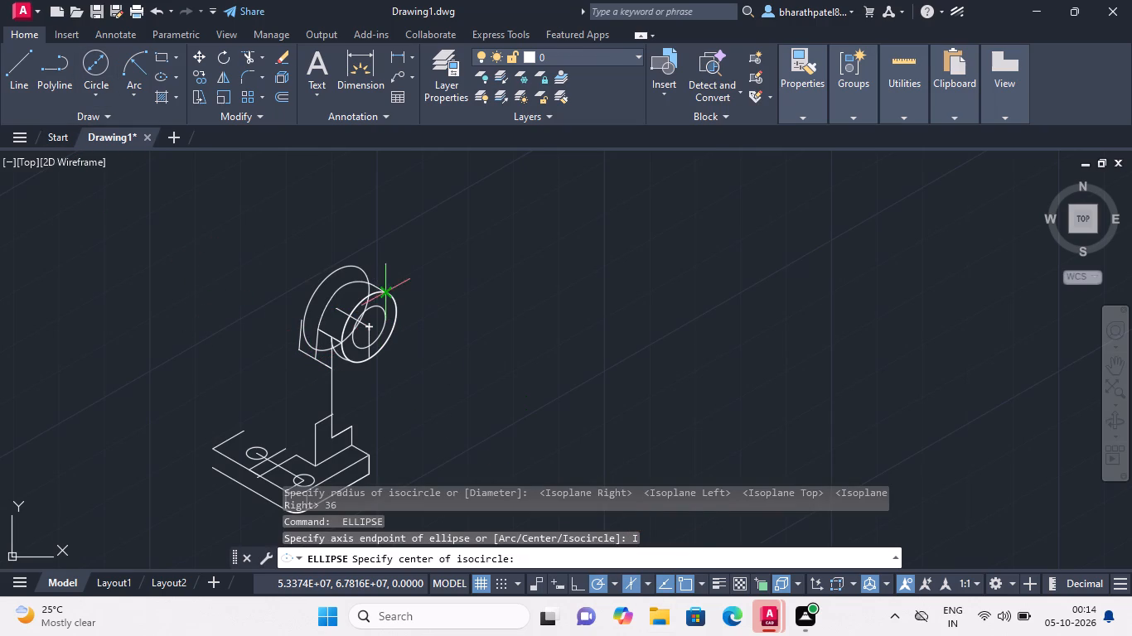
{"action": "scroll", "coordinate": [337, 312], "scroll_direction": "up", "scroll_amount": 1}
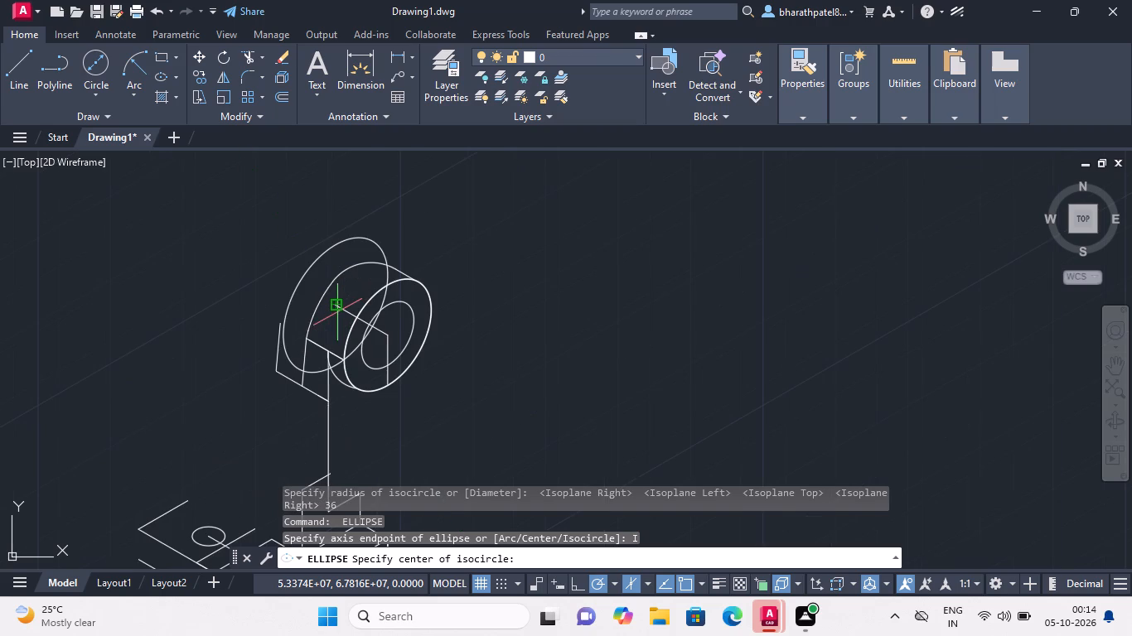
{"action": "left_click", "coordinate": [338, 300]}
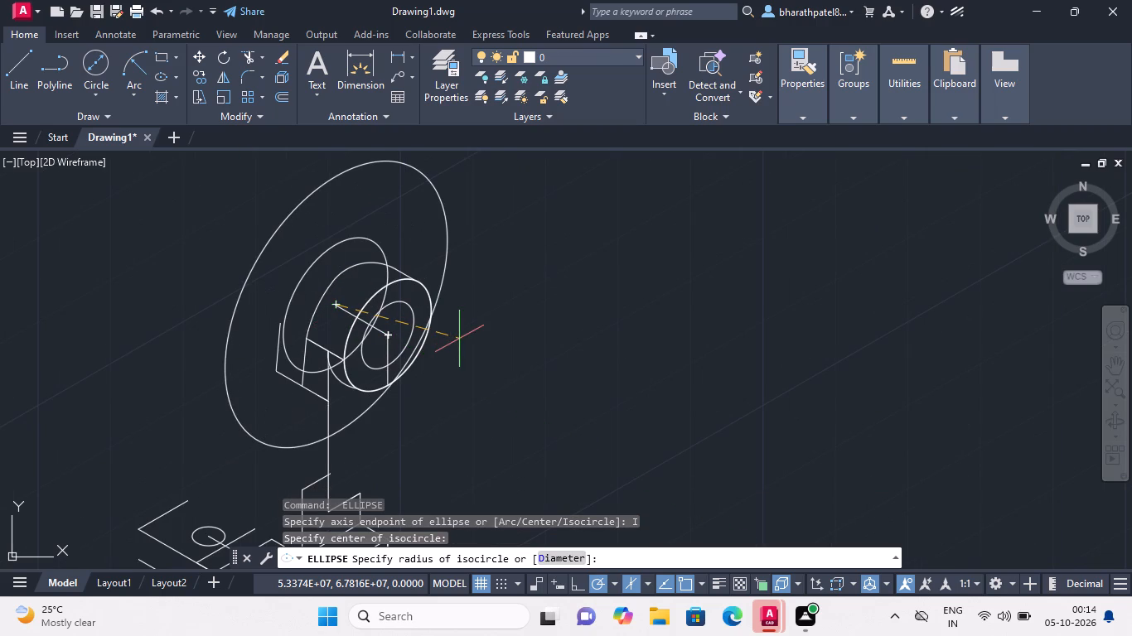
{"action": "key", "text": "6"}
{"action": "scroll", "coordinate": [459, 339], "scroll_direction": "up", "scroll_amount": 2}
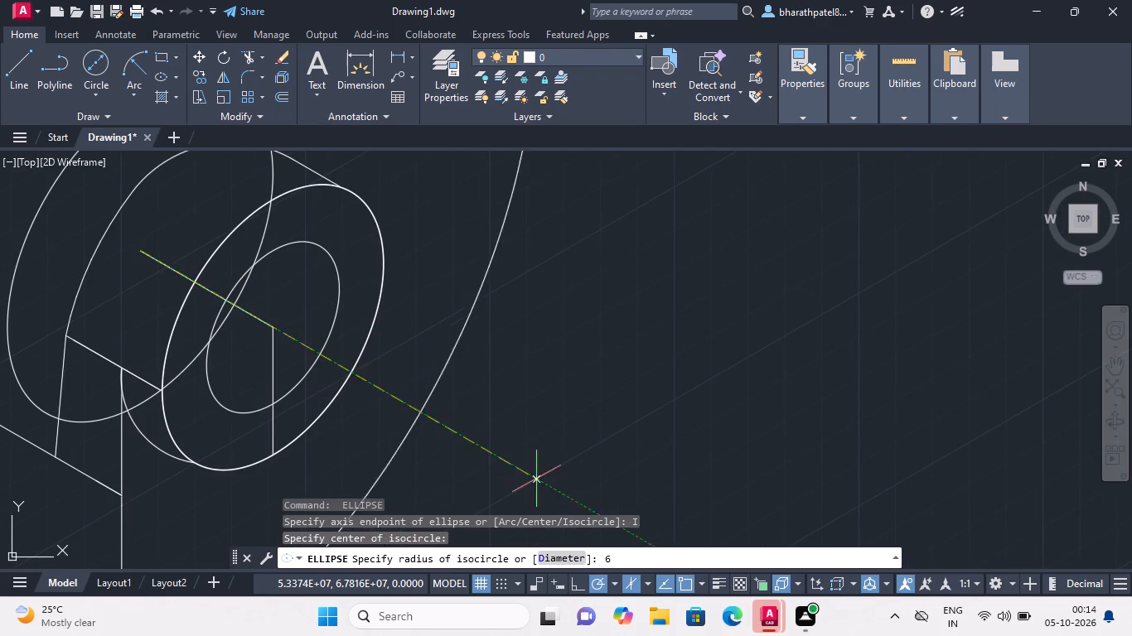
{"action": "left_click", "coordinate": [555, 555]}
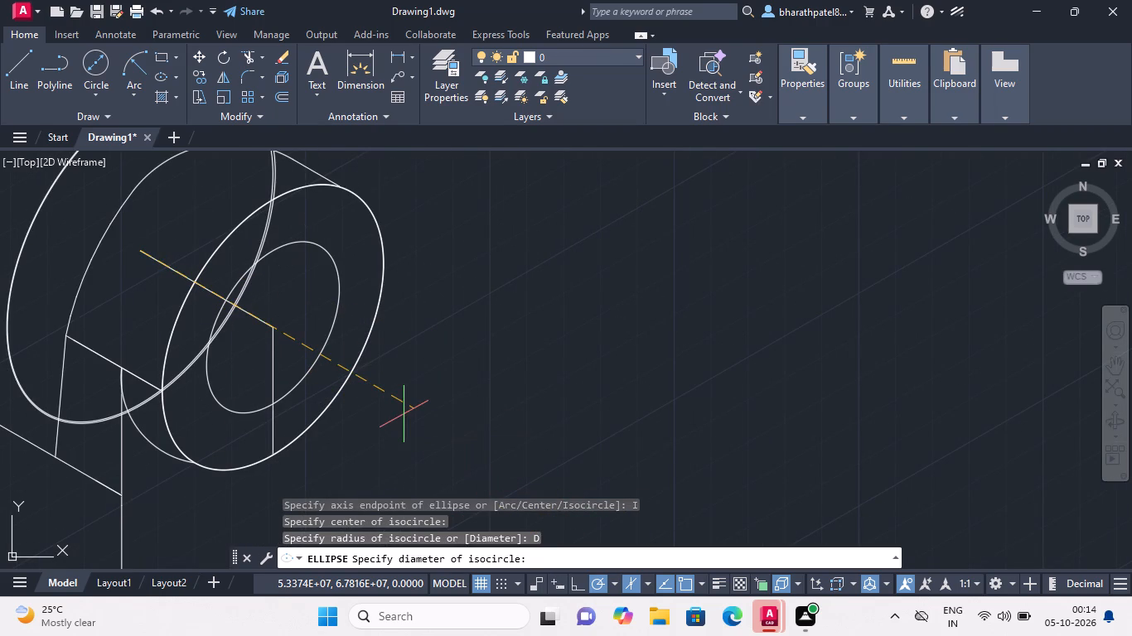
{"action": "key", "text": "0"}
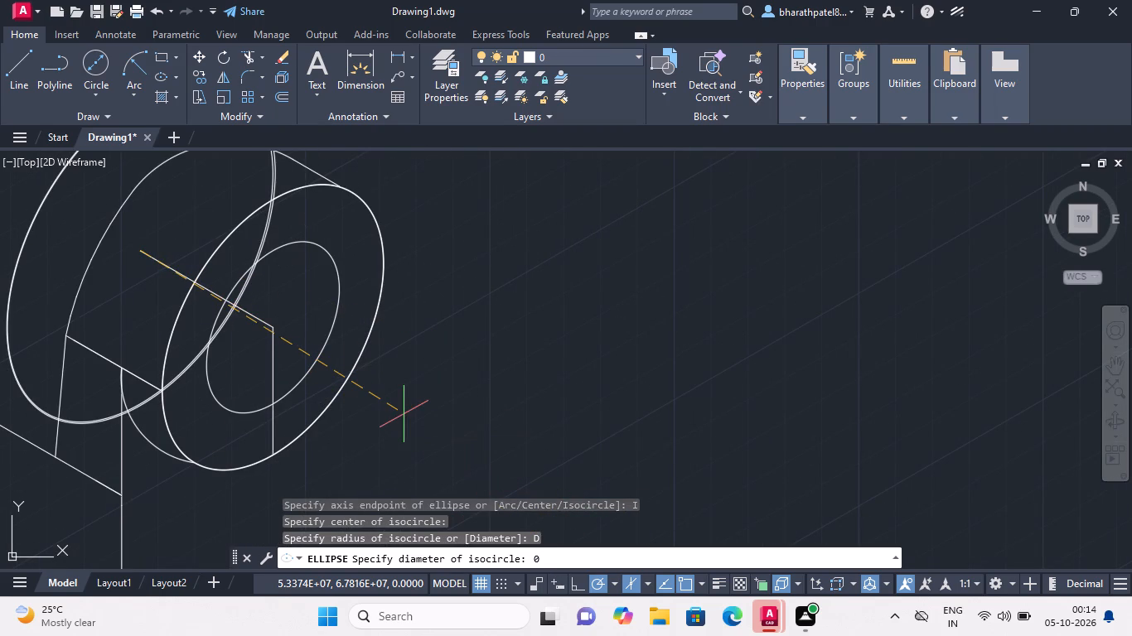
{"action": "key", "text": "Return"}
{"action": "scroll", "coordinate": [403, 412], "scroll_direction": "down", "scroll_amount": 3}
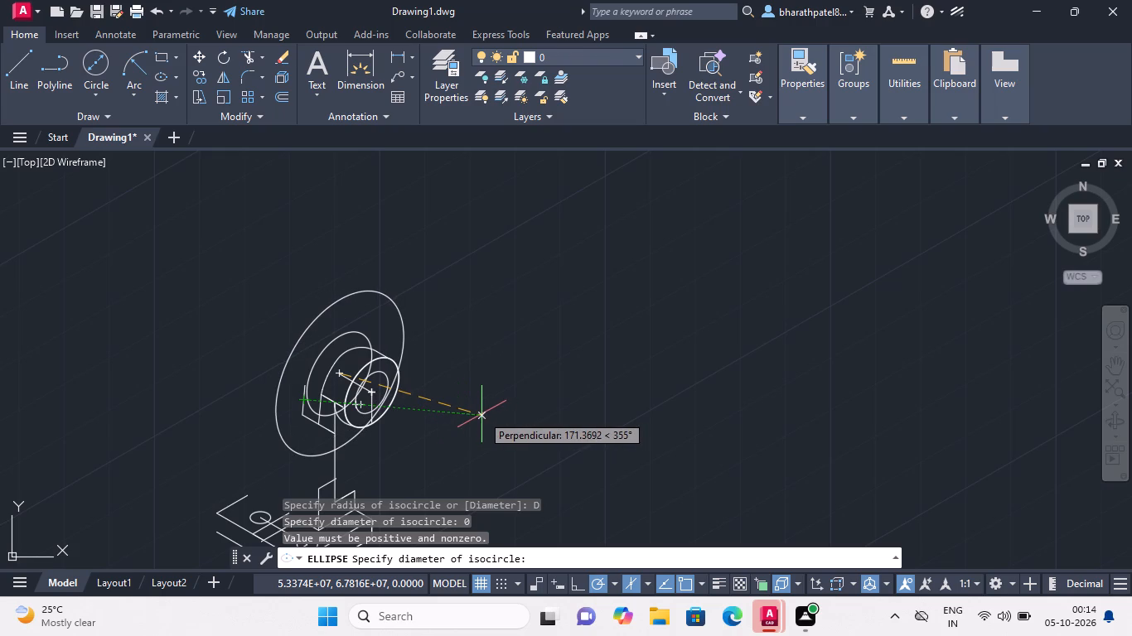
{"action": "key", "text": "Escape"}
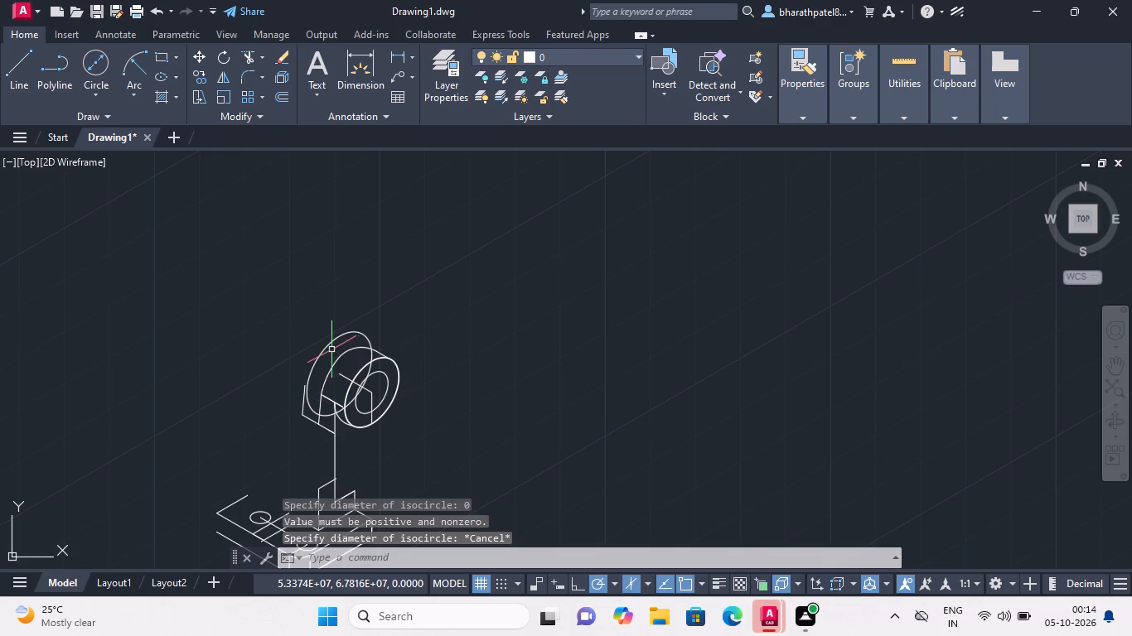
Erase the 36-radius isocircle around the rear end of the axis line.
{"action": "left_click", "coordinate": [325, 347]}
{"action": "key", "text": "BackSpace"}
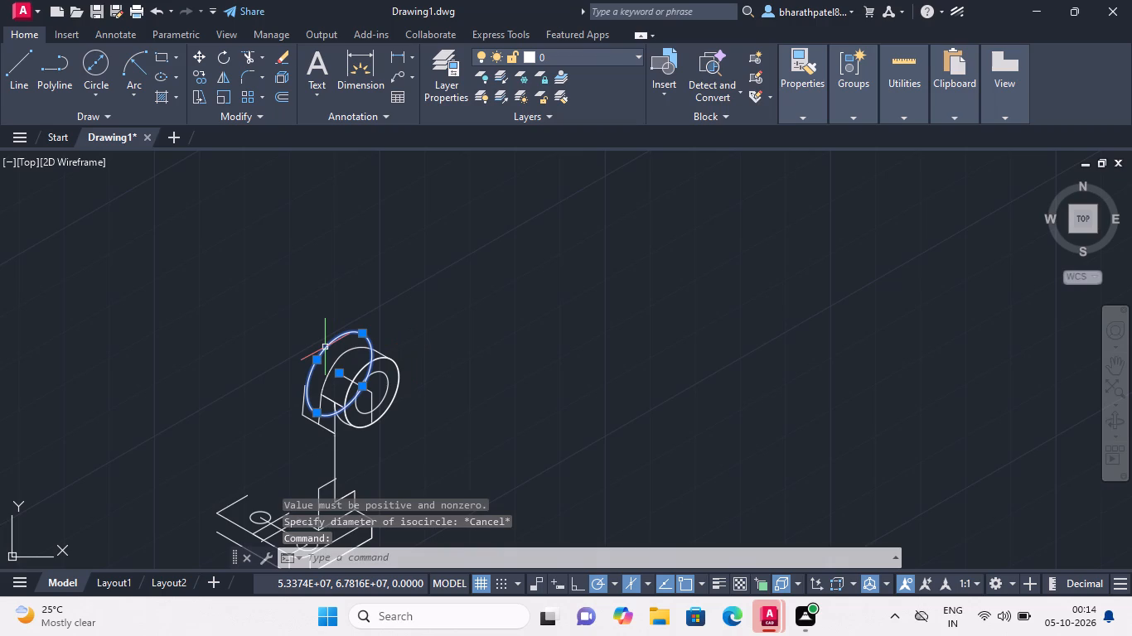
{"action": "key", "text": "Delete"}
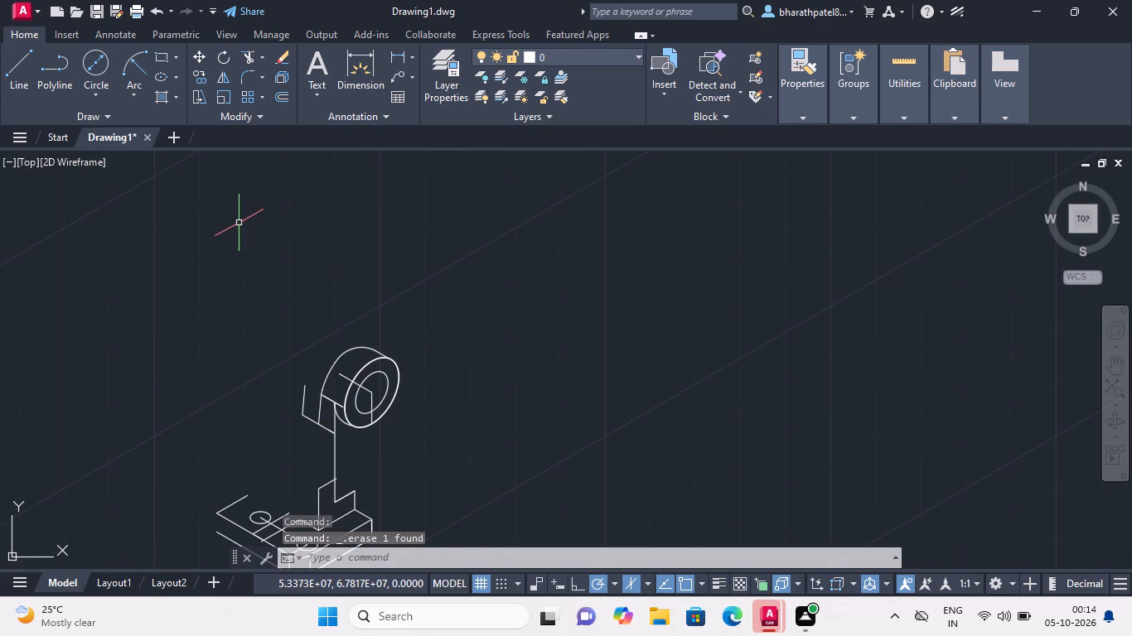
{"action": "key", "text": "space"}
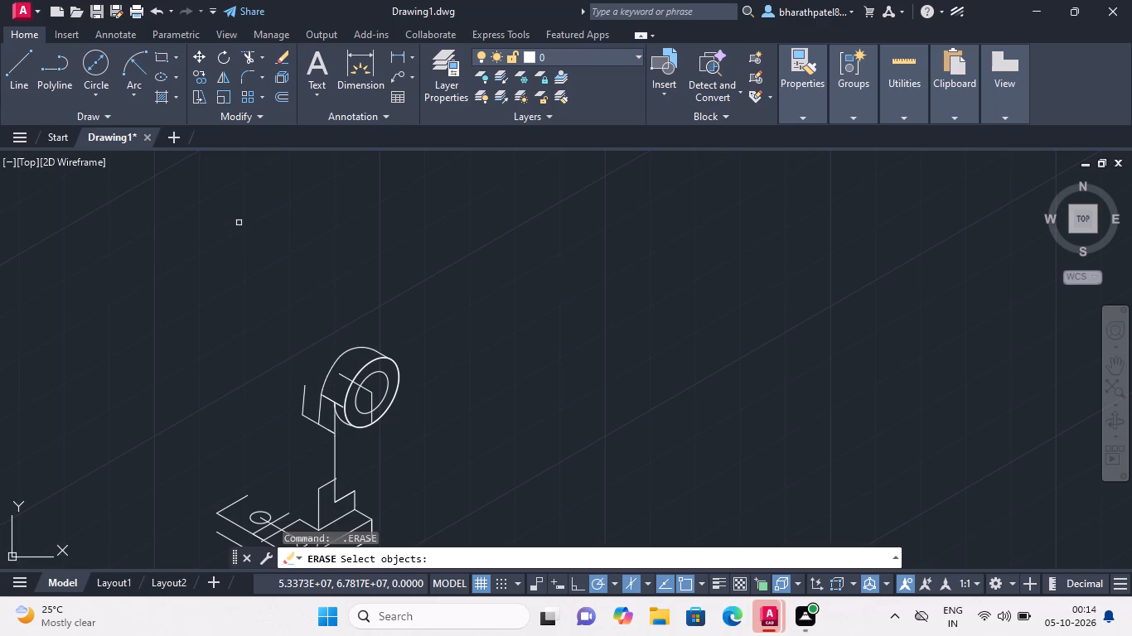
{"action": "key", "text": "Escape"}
Draw a 36-diameter isocircle on the right isoplane, centred on the rear end of the axis line.
{"action": "type", "text": "EL"}
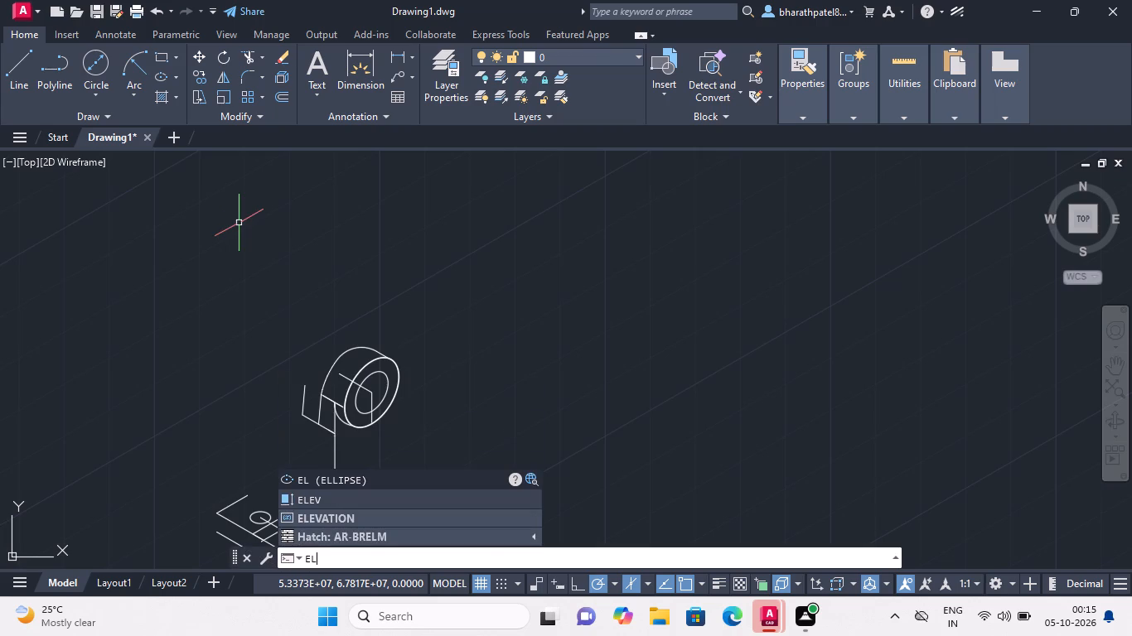
{"action": "key", "text": "Return"}
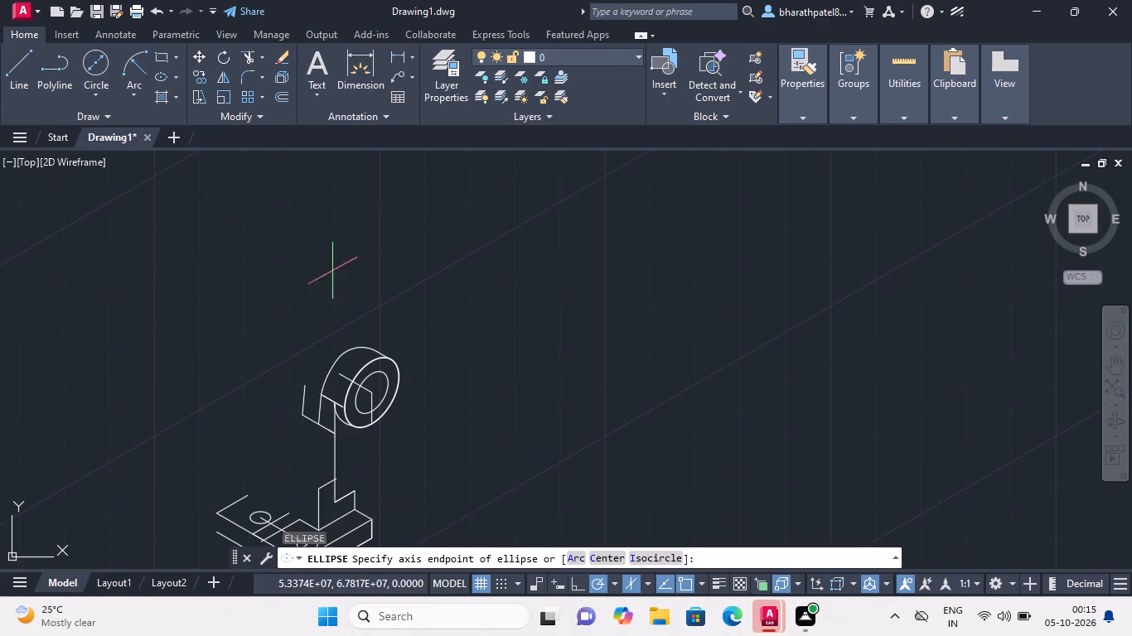
{"action": "left_click", "coordinate": [671, 561]}
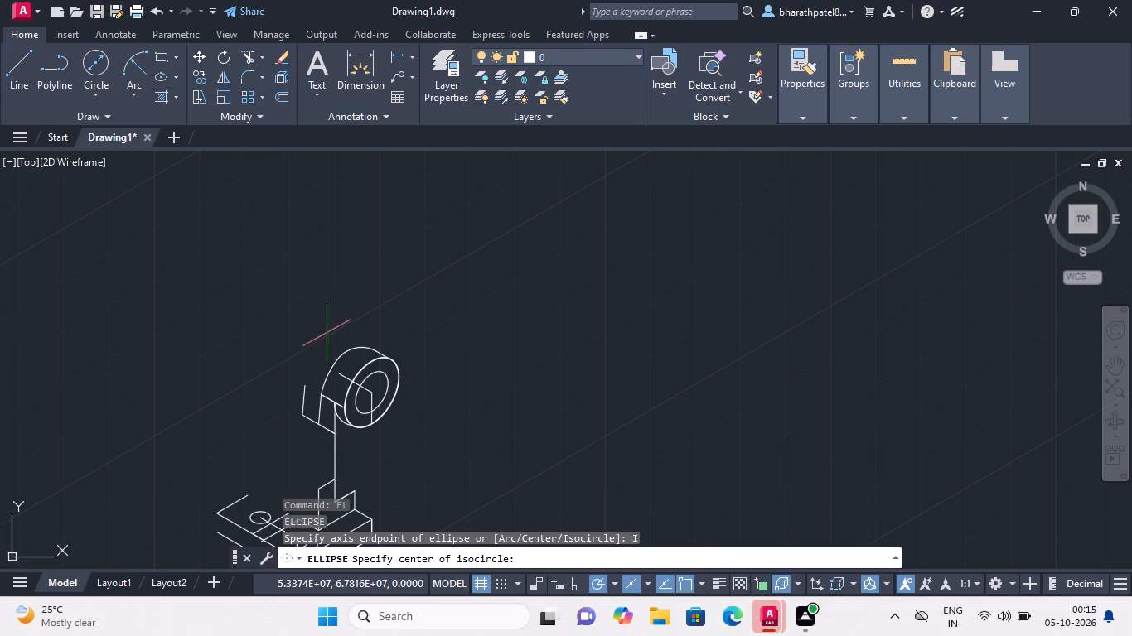
{"action": "left_click", "coordinate": [336, 373]}
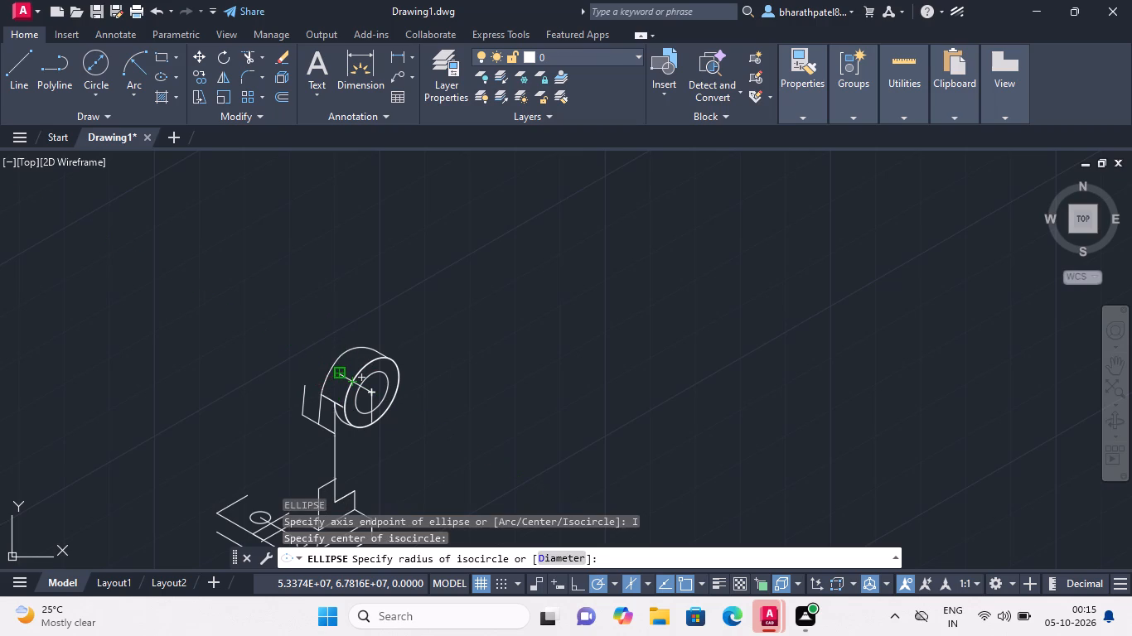
{"action": "scroll", "coordinate": [336, 373], "scroll_direction": "up", "scroll_amount": 3}
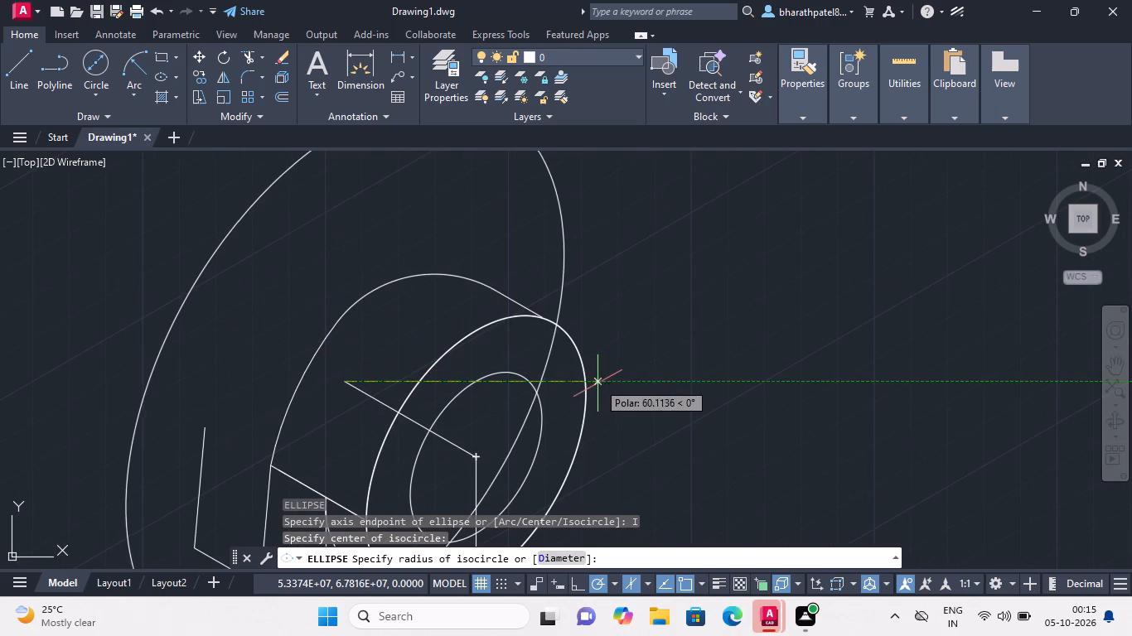
{"action": "left_click", "coordinate": [565, 558]}
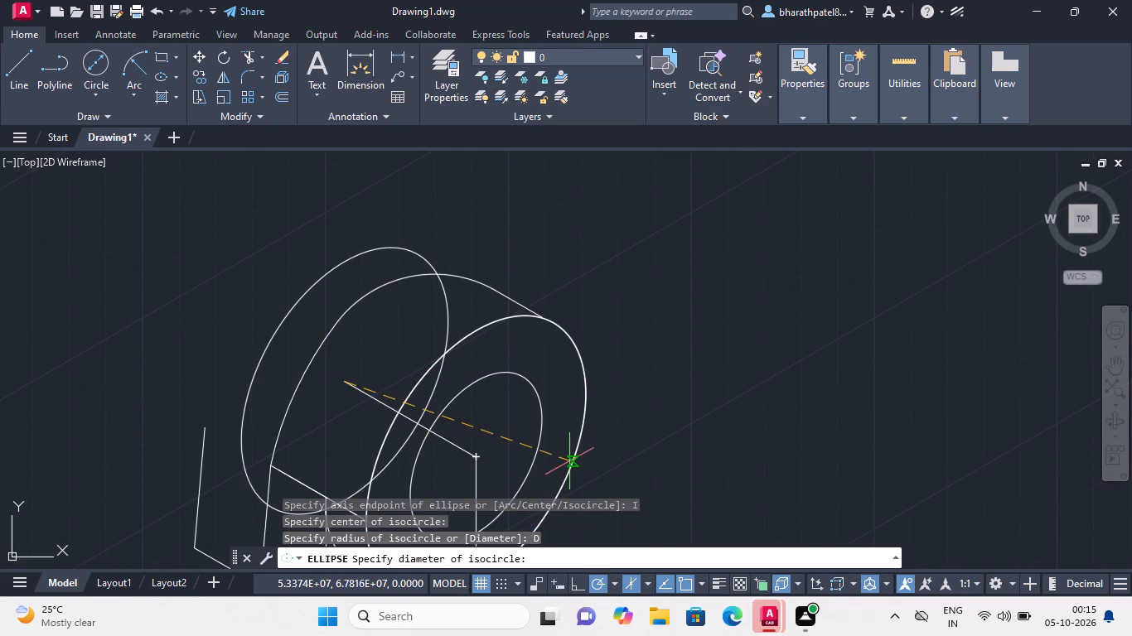
{"action": "type", "text": "36"}
{"action": "key", "text": "Return"}
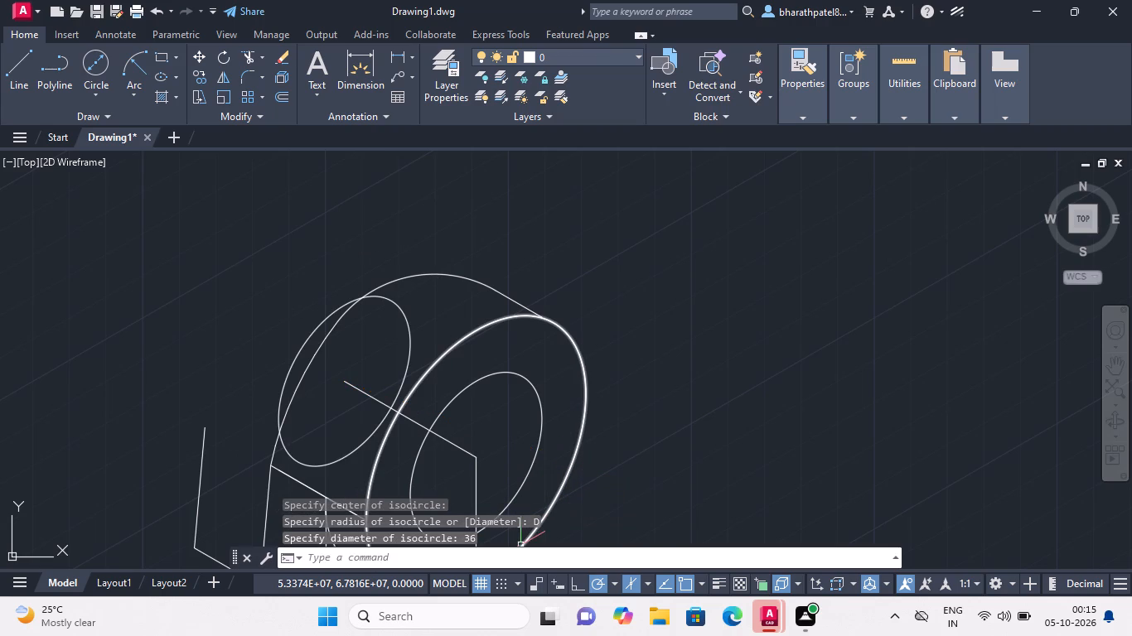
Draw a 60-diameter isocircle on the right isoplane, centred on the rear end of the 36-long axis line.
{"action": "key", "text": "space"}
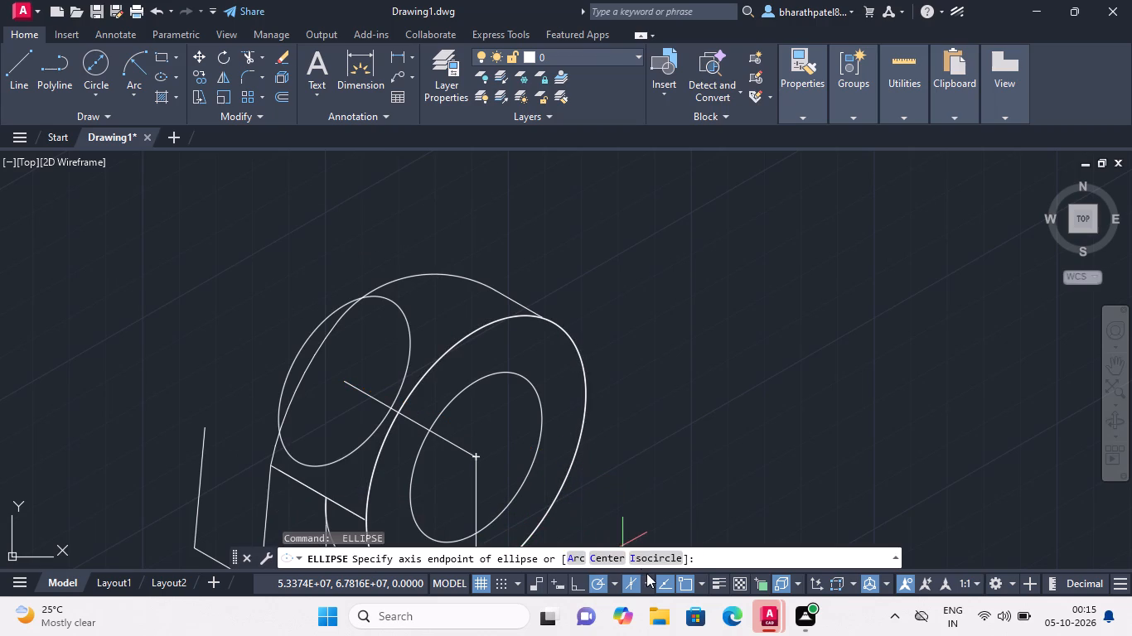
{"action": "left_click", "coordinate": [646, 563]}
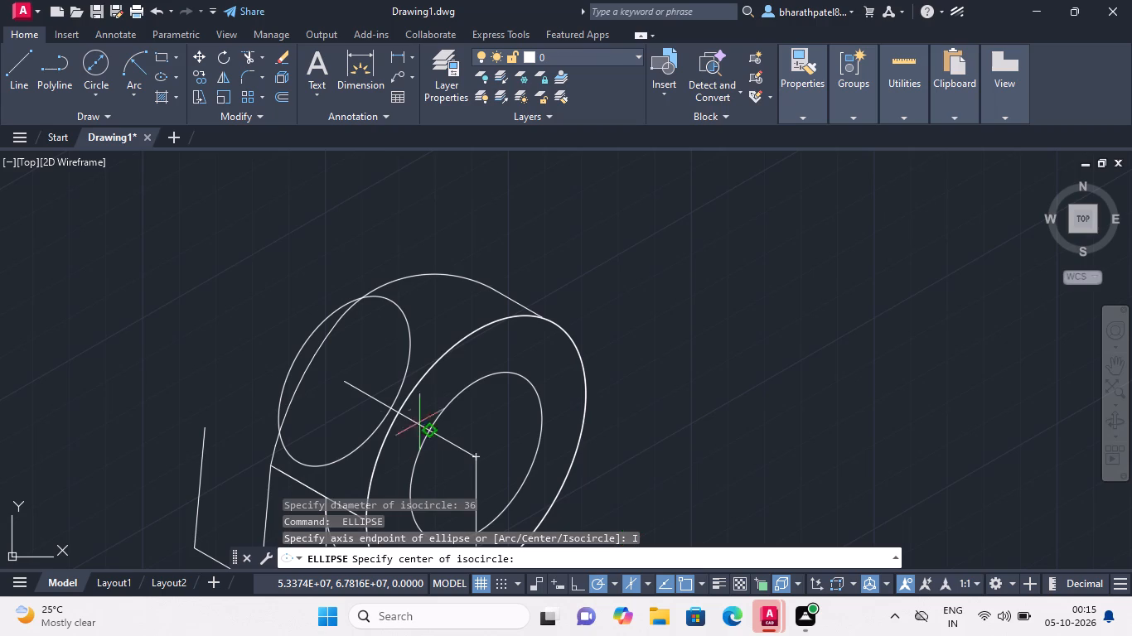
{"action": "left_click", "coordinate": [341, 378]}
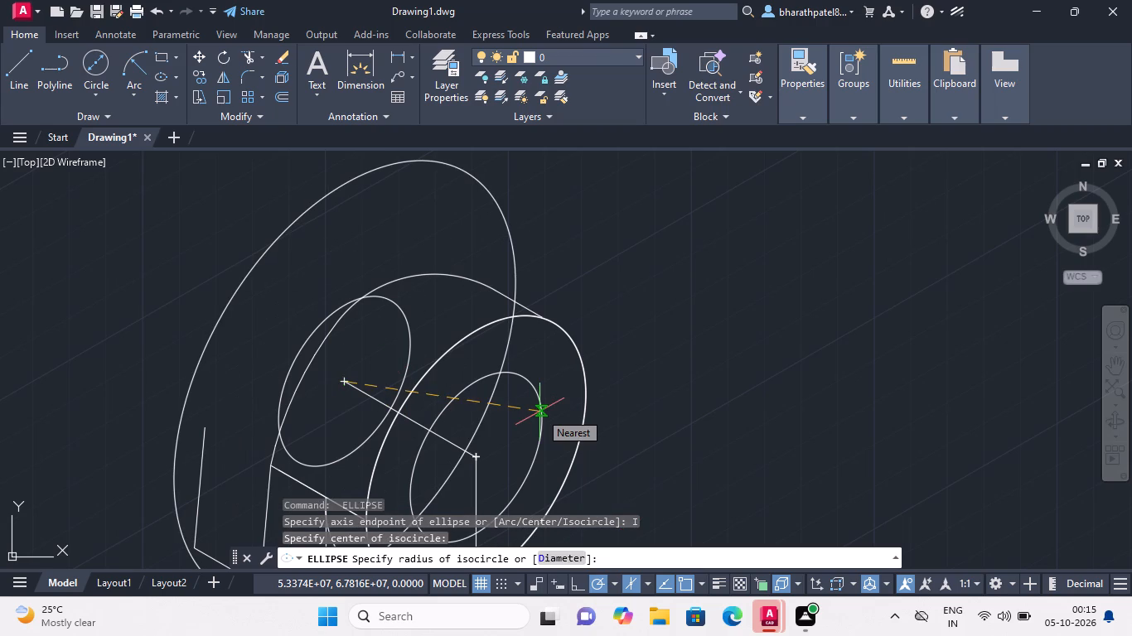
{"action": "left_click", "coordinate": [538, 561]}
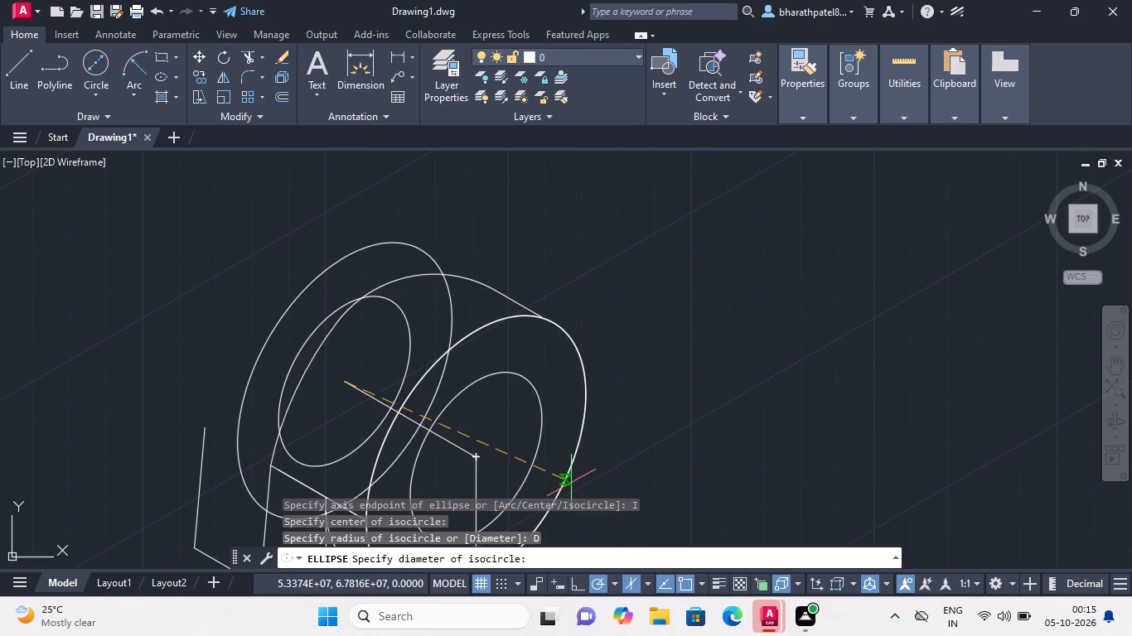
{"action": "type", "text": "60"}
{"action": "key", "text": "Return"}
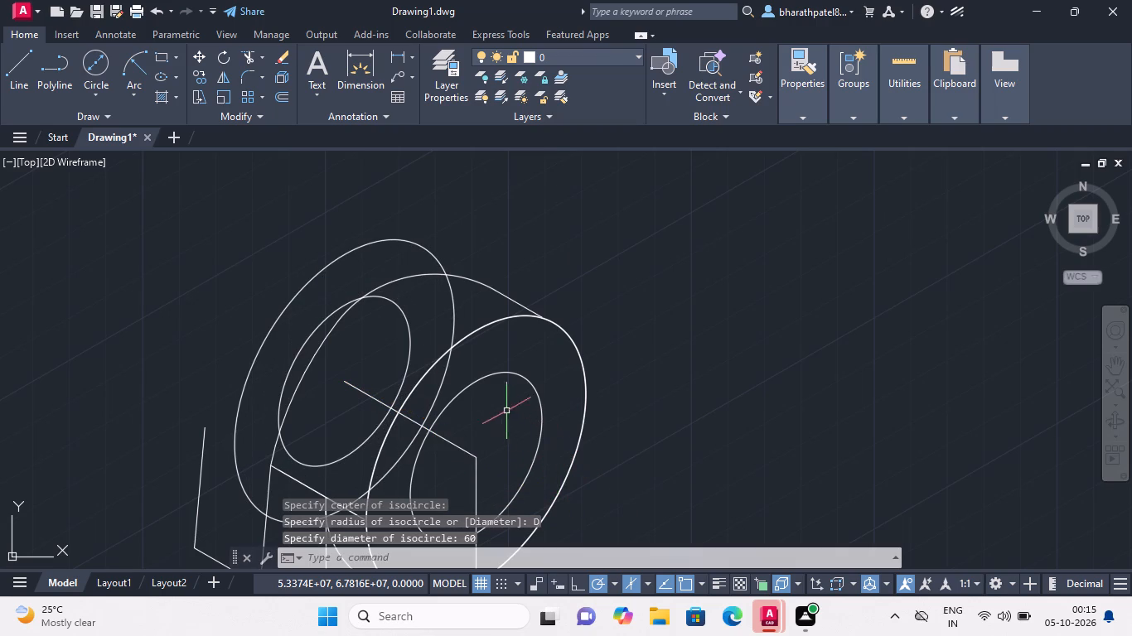
Erase the 36-diameter and 60-diameter isocircles around the rear end of the axis line.
{"action": "scroll", "coordinate": [371, 394], "scroll_direction": "down", "scroll_amount": 2}
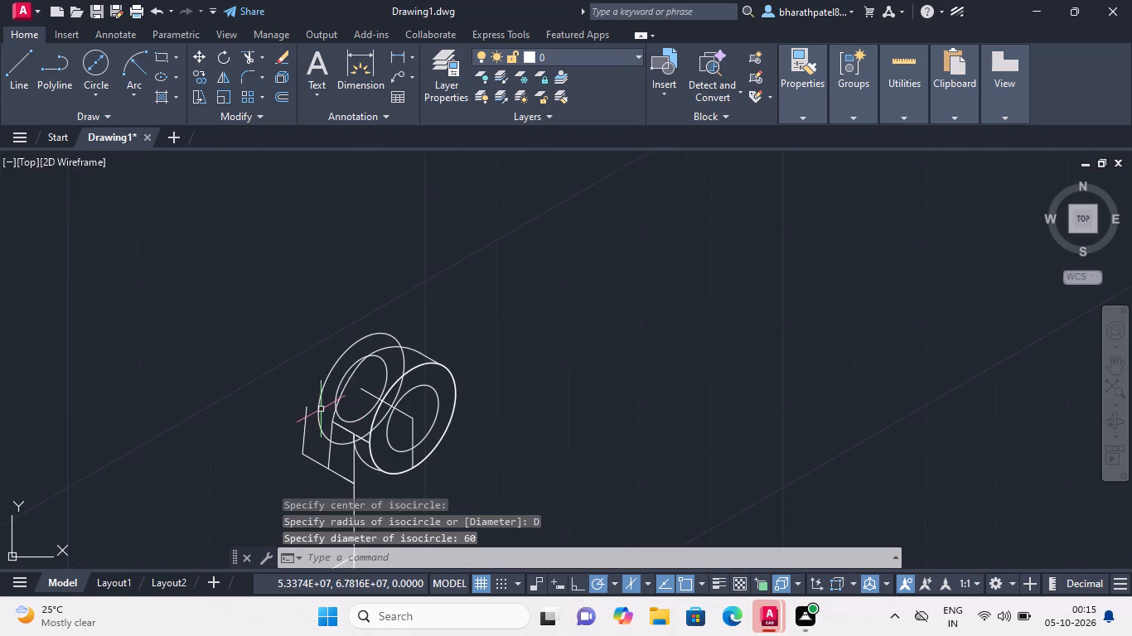
{"action": "scroll", "coordinate": [296, 368], "scroll_direction": "down", "scroll_amount": 1}
{"action": "scroll", "coordinate": [299, 383], "scroll_direction": "up", "scroll_amount": 3}
{"action": "scroll", "coordinate": [299, 383], "scroll_direction": "down", "scroll_amount": 3}
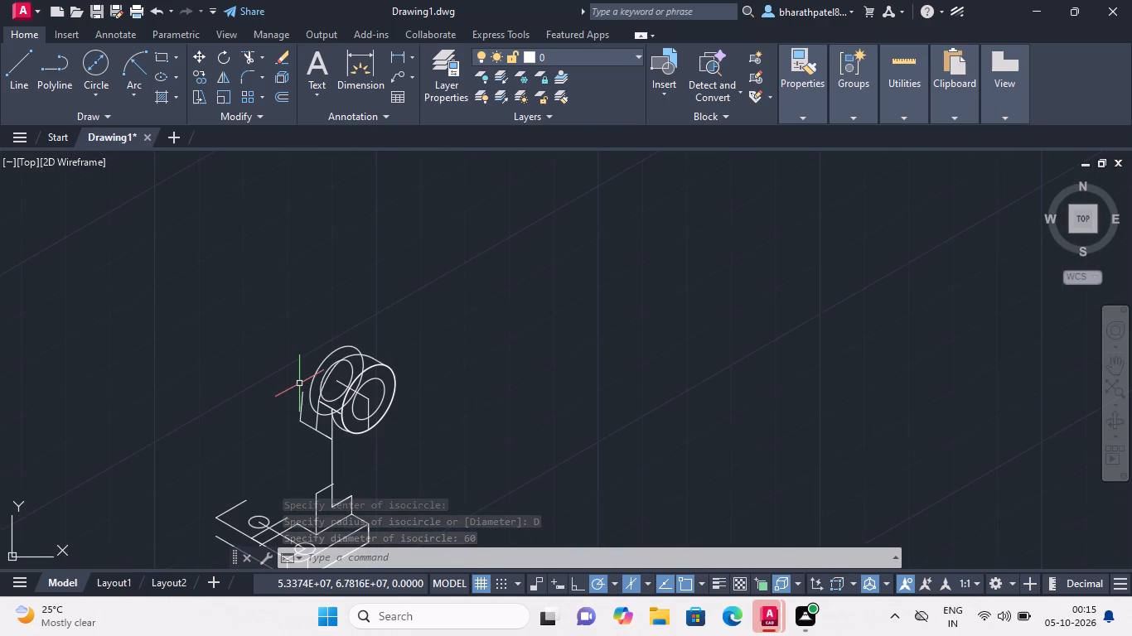
{"action": "scroll", "coordinate": [304, 441], "scroll_direction": "up", "scroll_amount": 3}
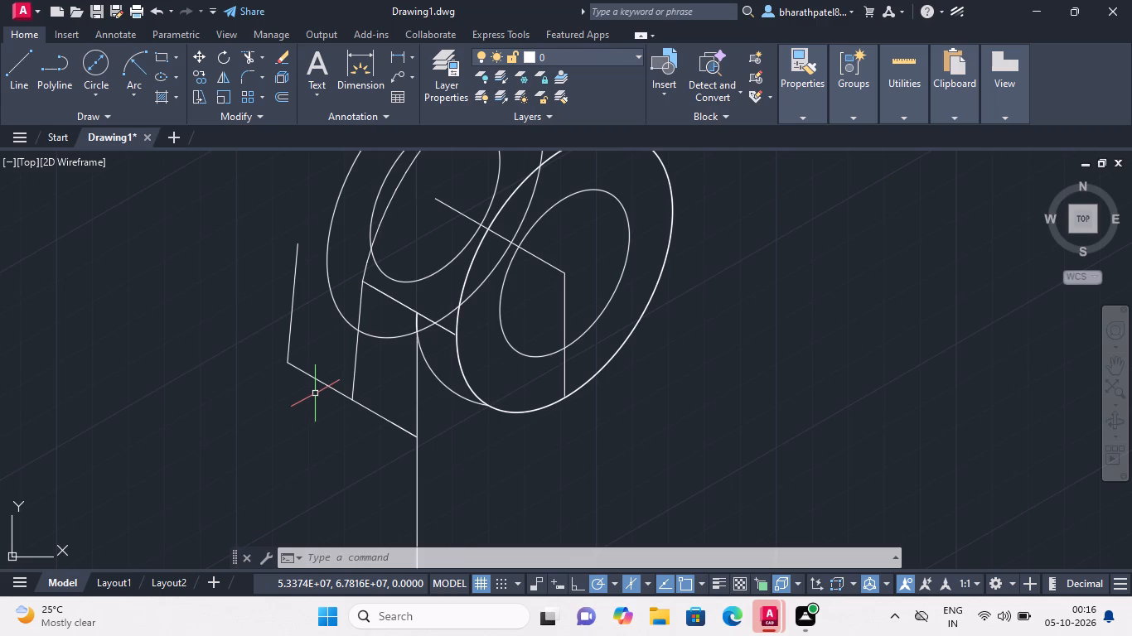
{"action": "scroll", "coordinate": [315, 402], "scroll_direction": "down", "scroll_amount": 3}
{"action": "scroll", "coordinate": [340, 356], "scroll_direction": "up", "scroll_amount": 4}
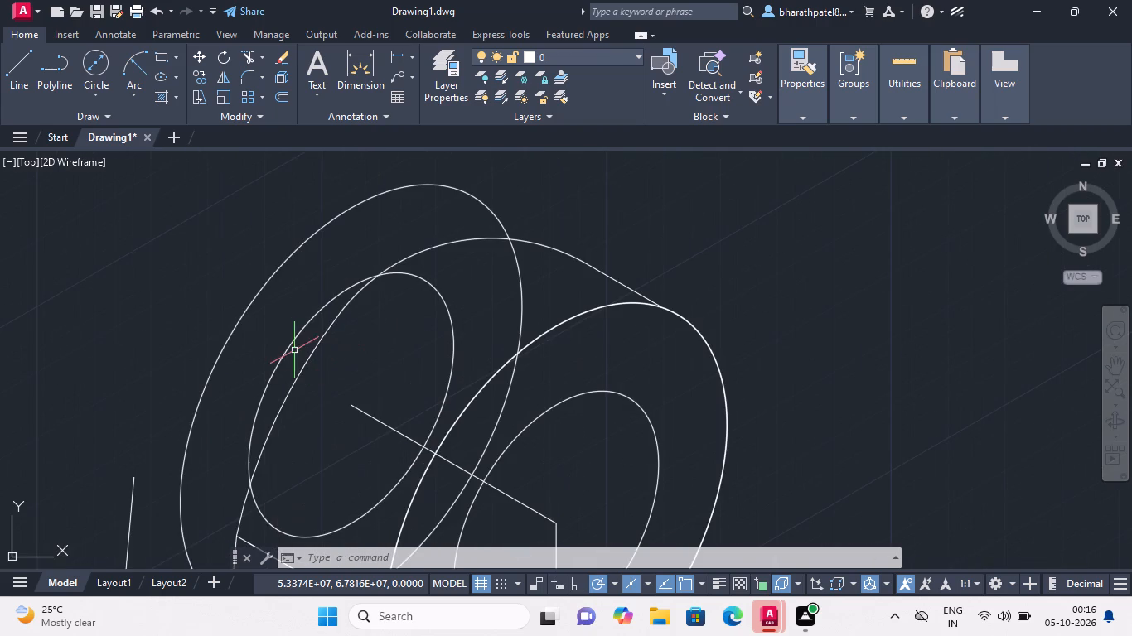
{"action": "left_click", "coordinate": [292, 344]}
{"action": "left_click", "coordinate": [244, 311]}
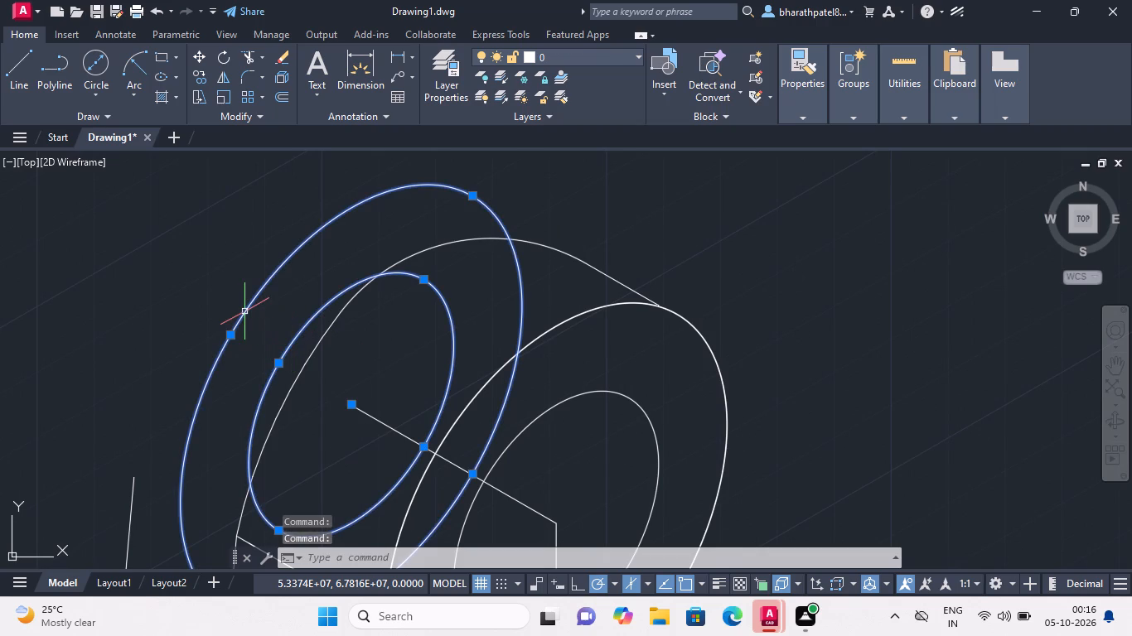
{"action": "key", "text": "Delete"}
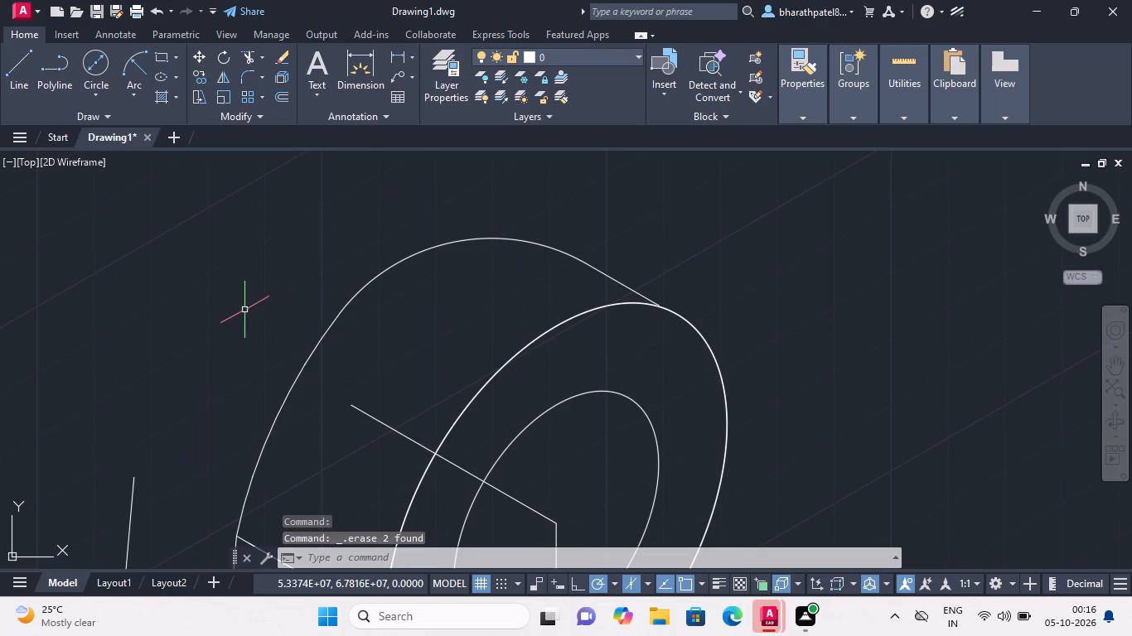
Draw a guide line about 128 long at 30° from the upper end of the upright's rear slanted edge, across the ring.
{"action": "scroll", "coordinate": [276, 284], "scroll_direction": "down", "scroll_amount": 2}
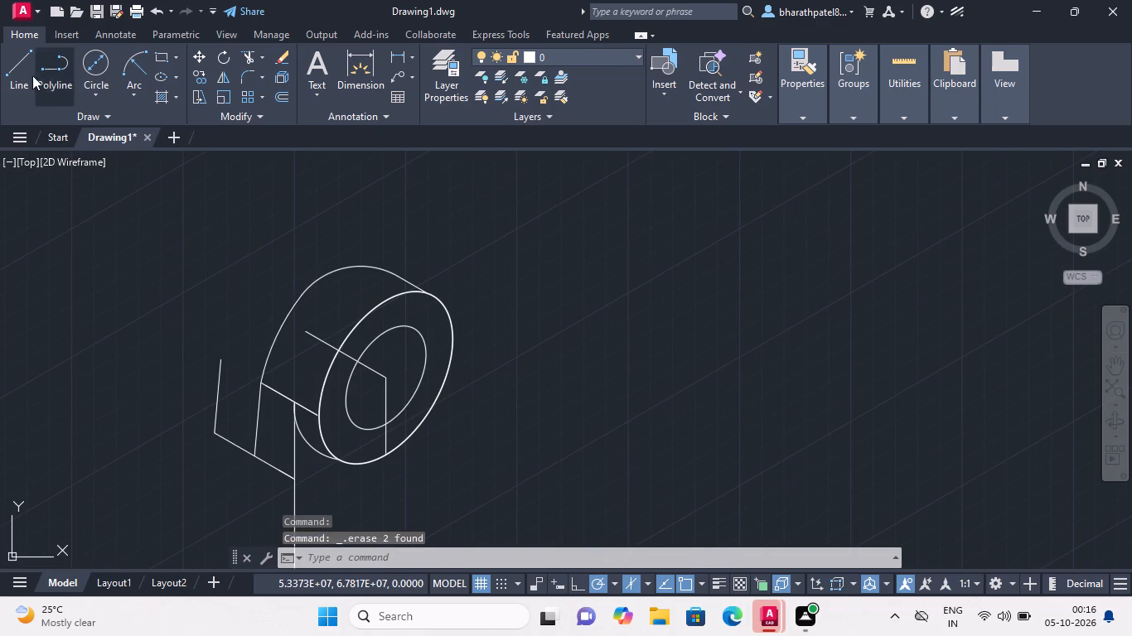
{"action": "left_click", "coordinate": [17, 63]}
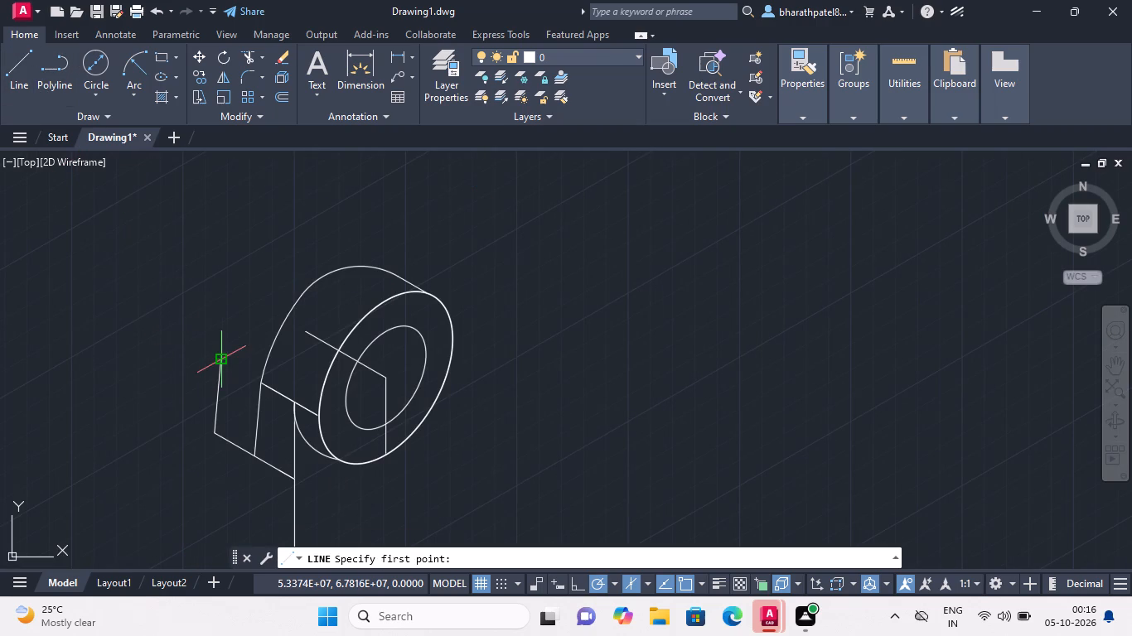
{"action": "left_click", "coordinate": [225, 360]}
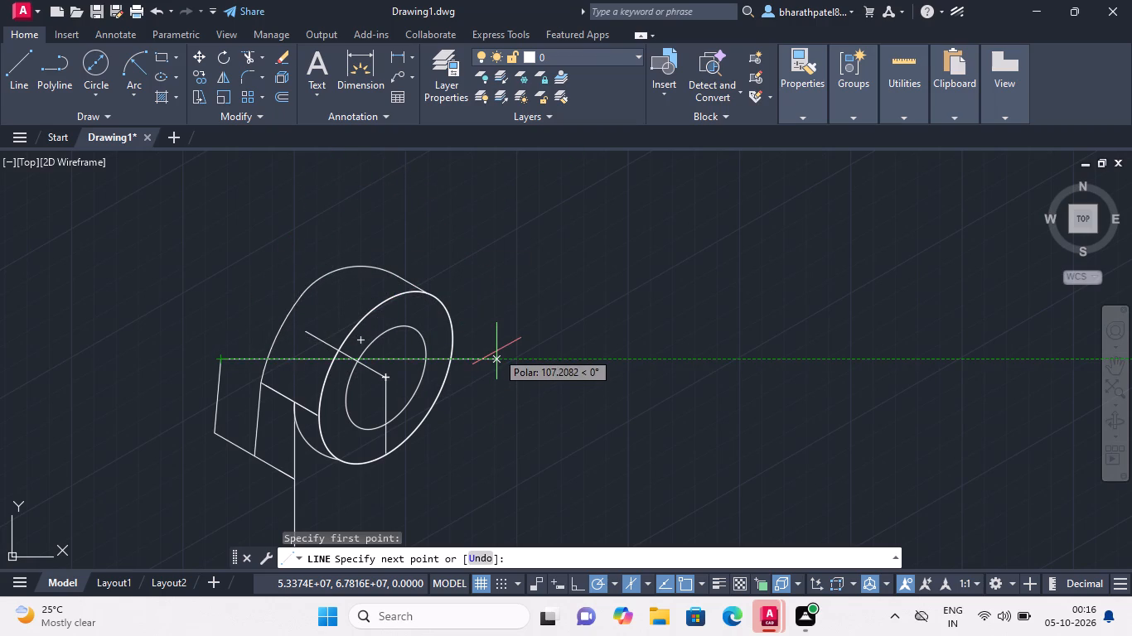
{"action": "left_click", "coordinate": [507, 197]}
{"action": "key", "text": "Escape"}
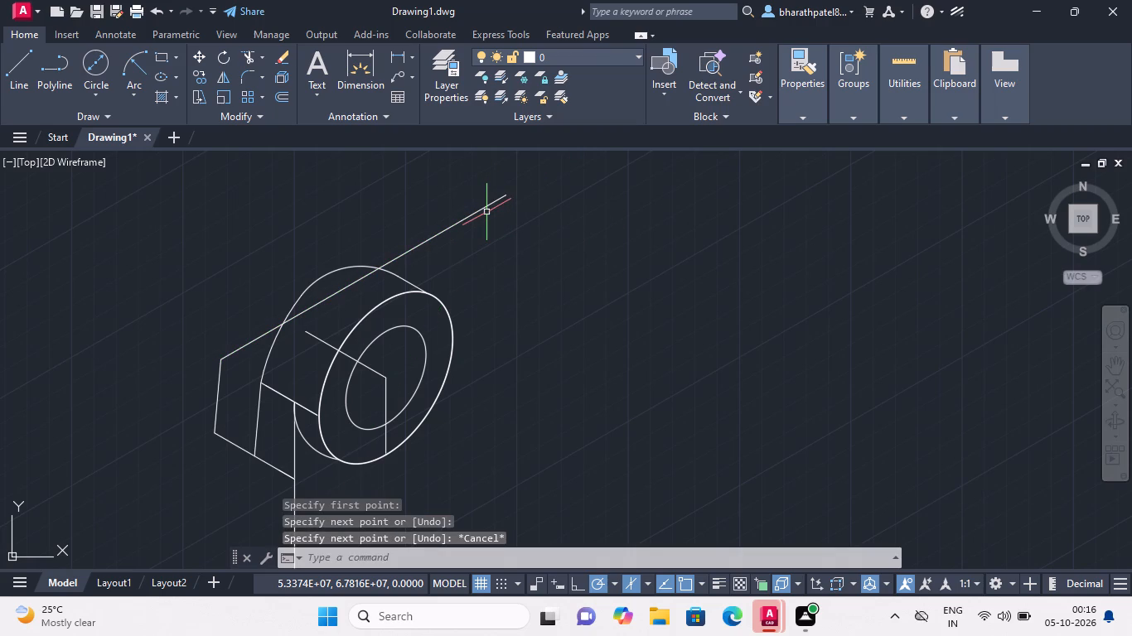
Draw a guide line about 76 long at 150° from the front ring's centre, crossing the 30° guide line.
{"action": "left_click", "coordinate": [25, 67]}
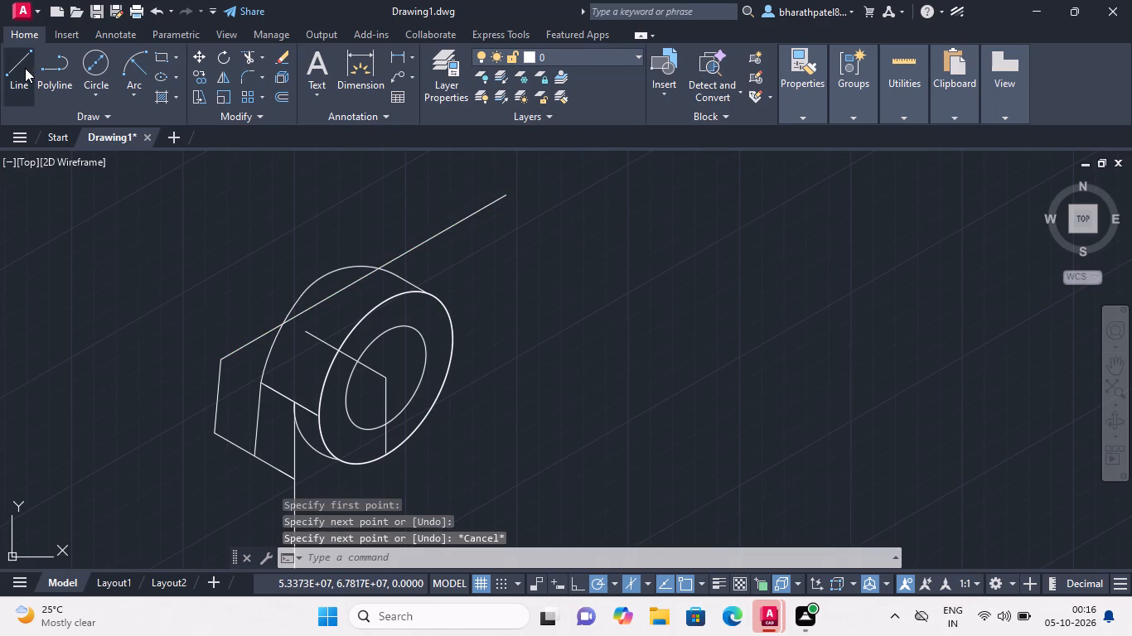
{"action": "left_click", "coordinate": [389, 375]}
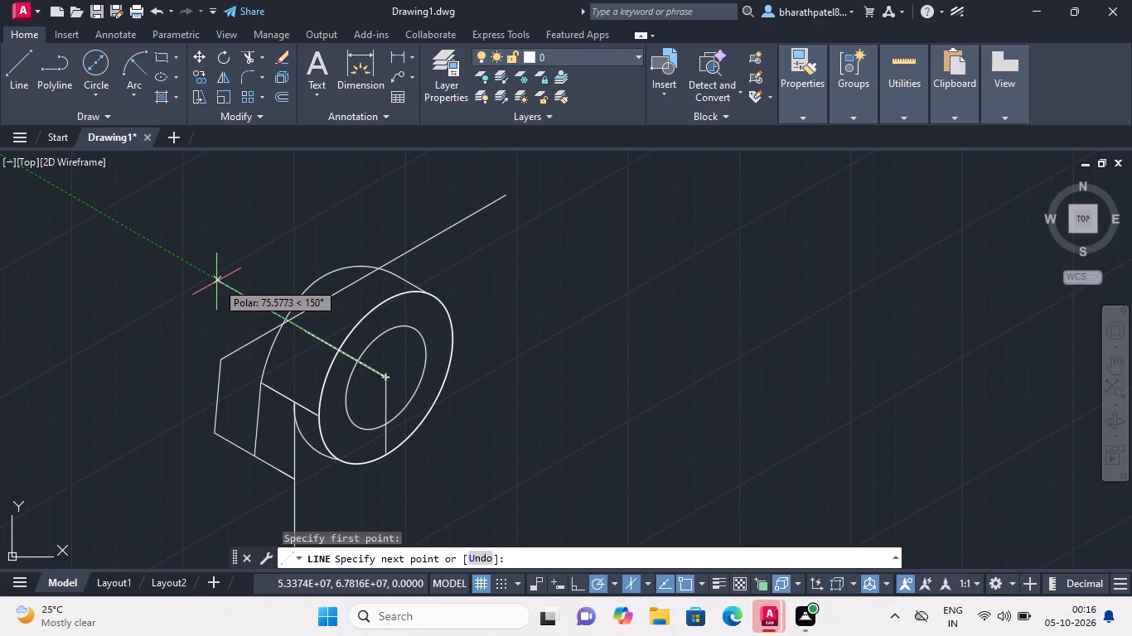
{"action": "left_click", "coordinate": [216, 282]}
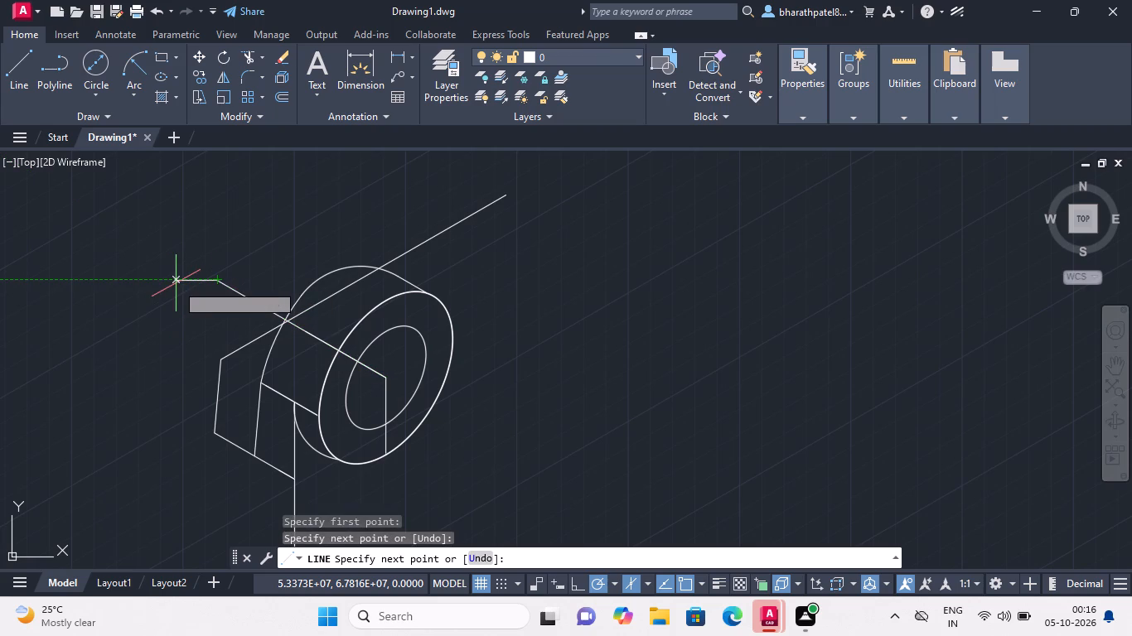
{"action": "key", "text": "Escape"}
Draw a 36-diameter isocircle on the right isoplane, centred on the intersection of the 30° and 150° guide lines.
{"action": "scroll", "coordinate": [259, 323], "scroll_direction": "up", "scroll_amount": 3}
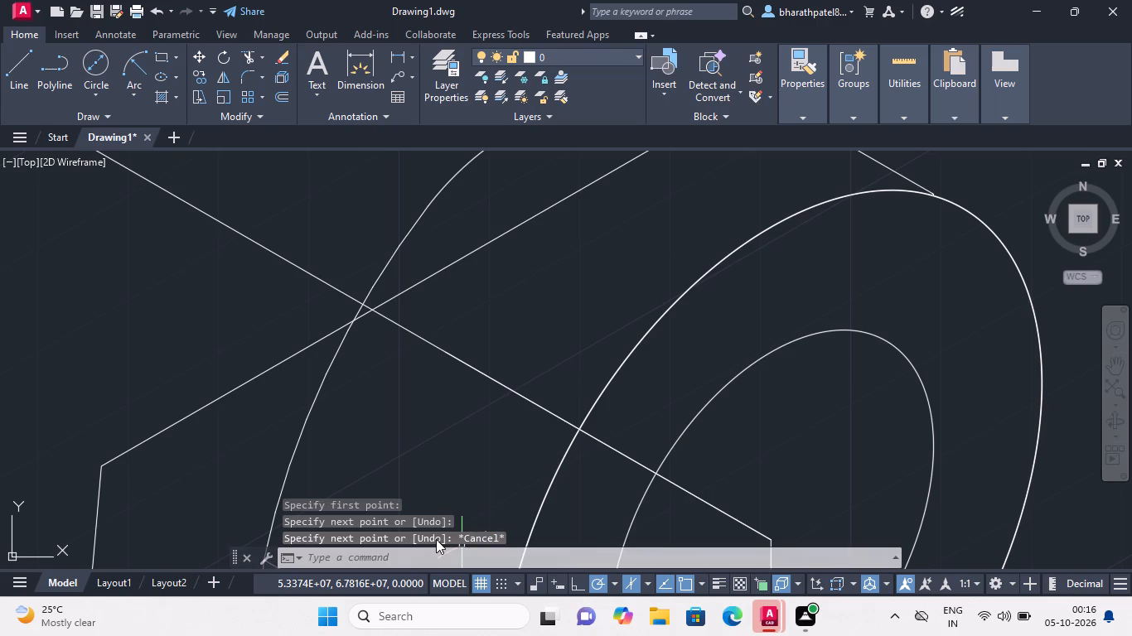
{"action": "key", "text": "space"}
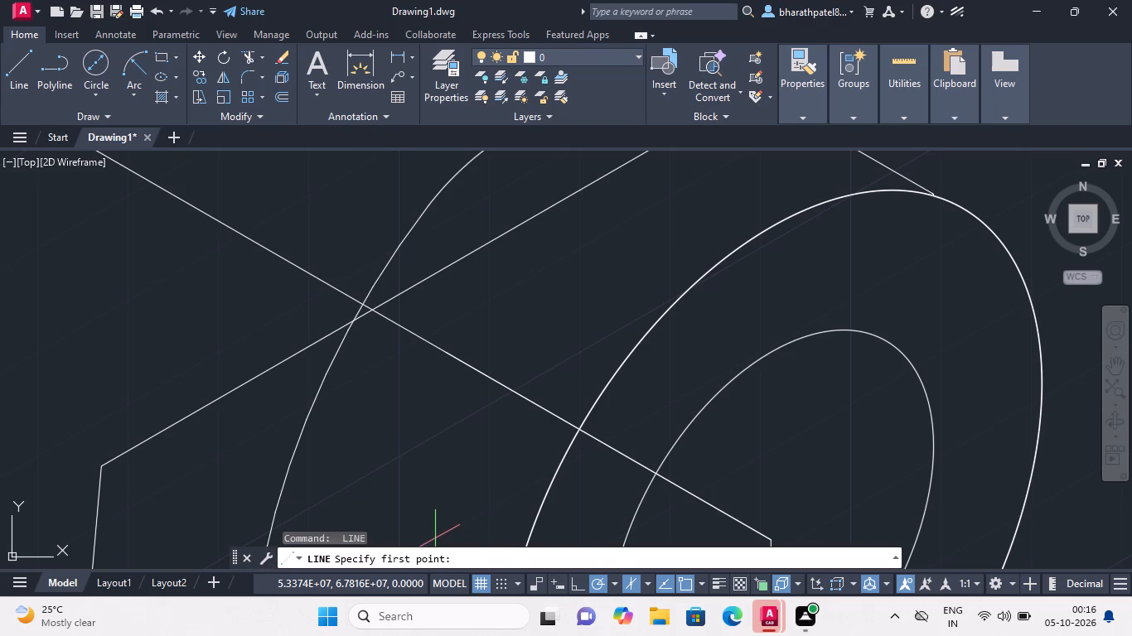
{"action": "key", "text": "Escape"}
{"action": "left_click", "coordinate": [428, 557]}
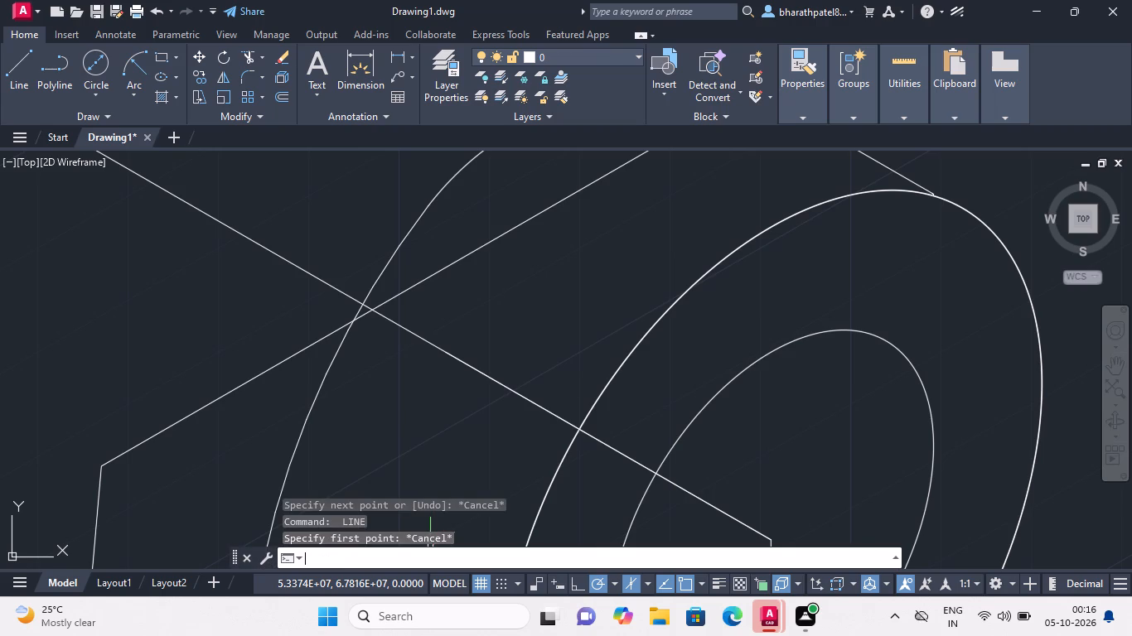
{"action": "type", "text": "EL"}
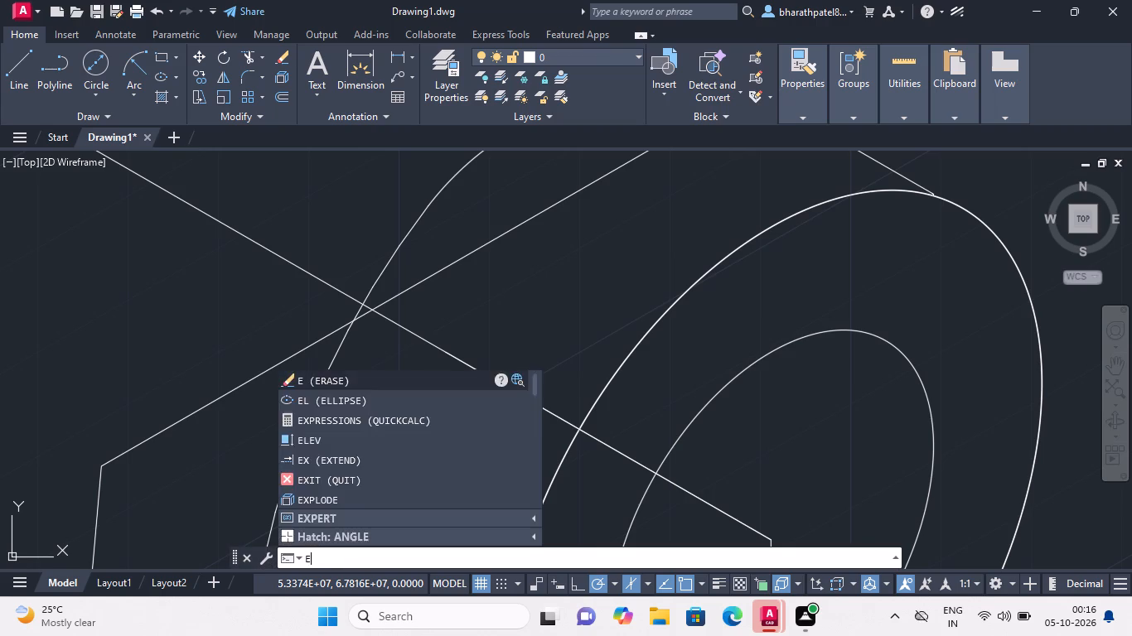
{"action": "key", "text": "Return"}
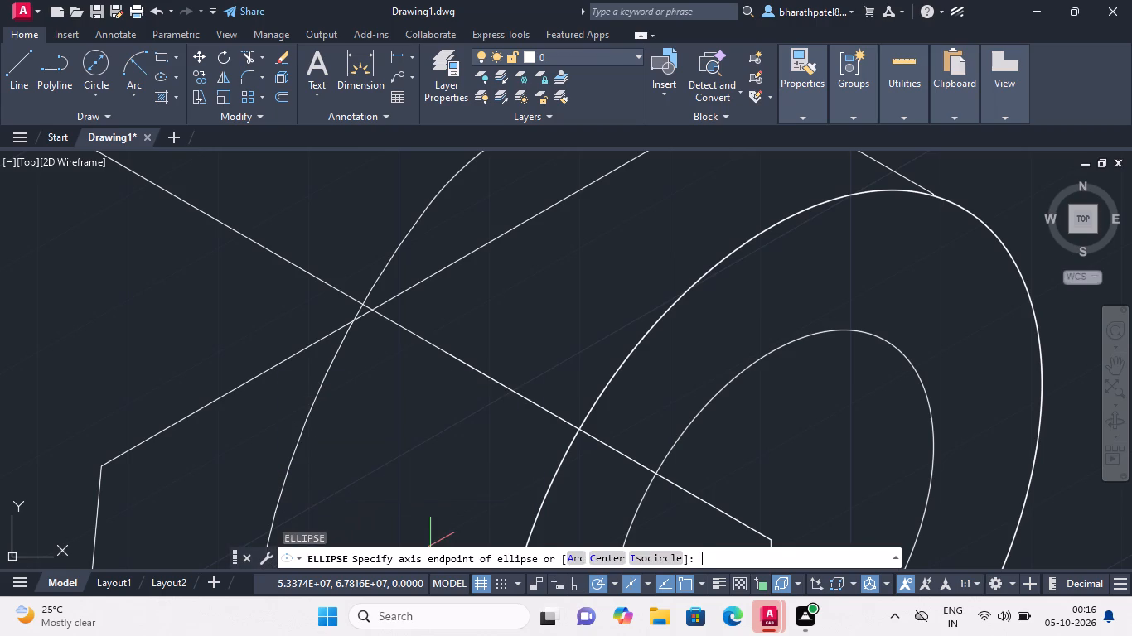
{"action": "left_click", "coordinate": [639, 561]}
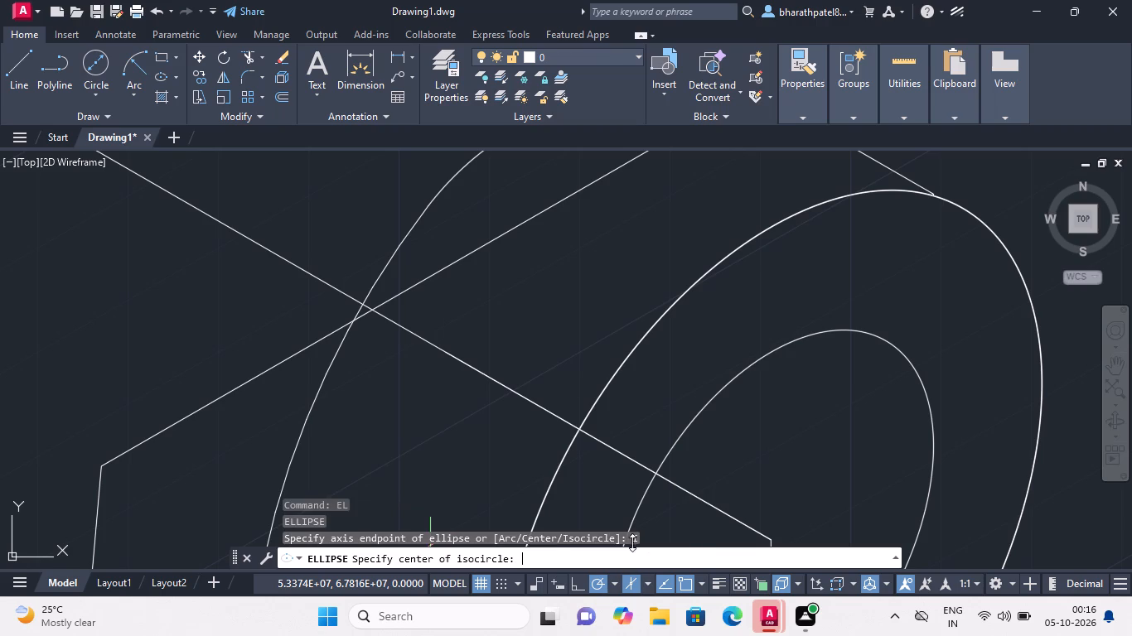
{"action": "scroll", "coordinate": [617, 513], "scroll_direction": "down", "scroll_amount": 2}
{"action": "scroll", "coordinate": [534, 440], "scroll_direction": "up", "scroll_amount": 3}
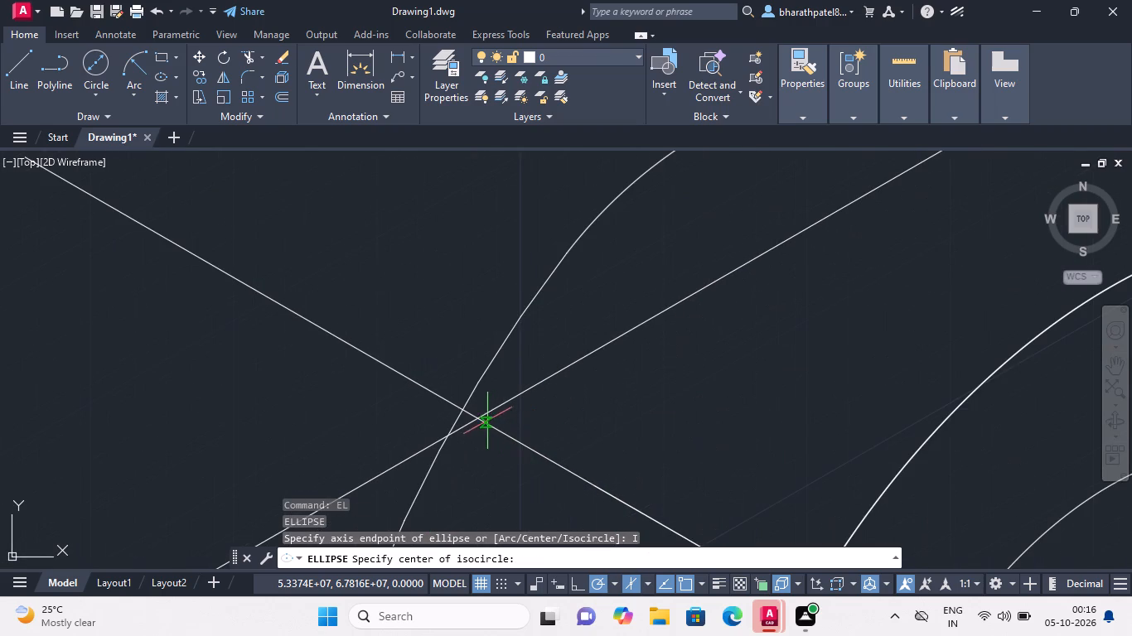
{"action": "left_click", "coordinate": [476, 419]}
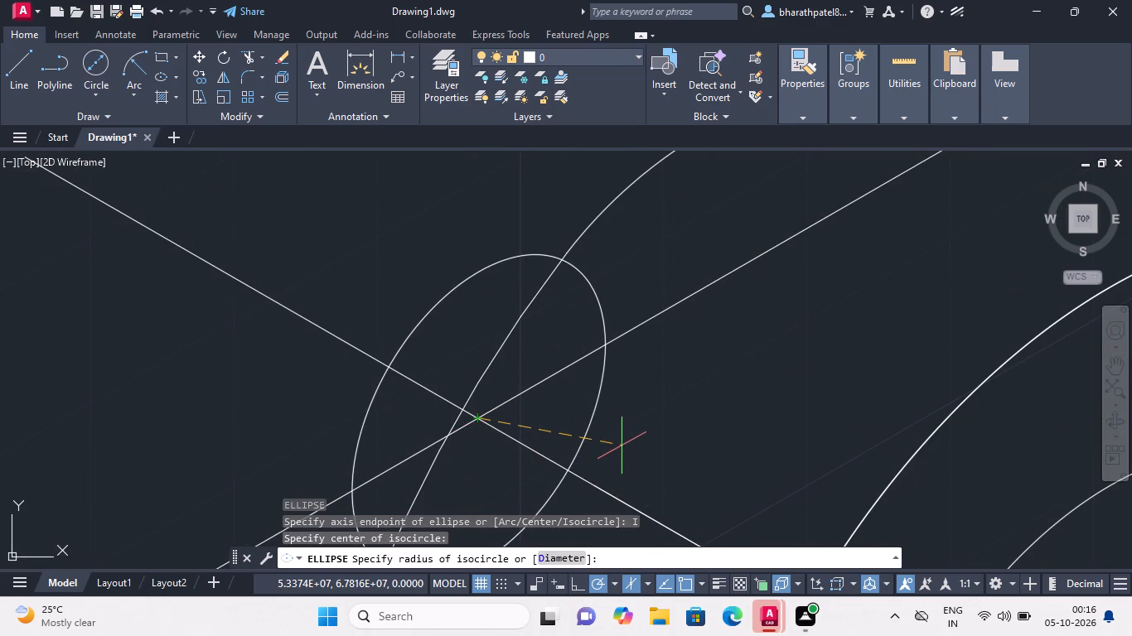
{"action": "left_click", "coordinate": [572, 554]}
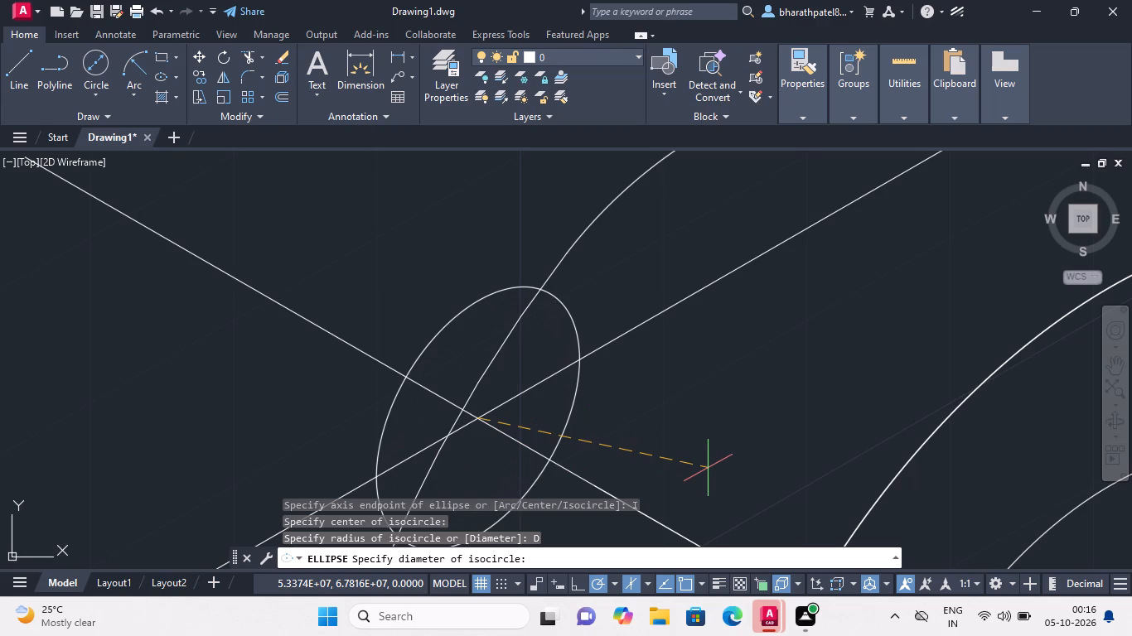
{"action": "key", "text": "3"}
{"action": "key", "text": "6"}
{"action": "key", "text": "Return"}
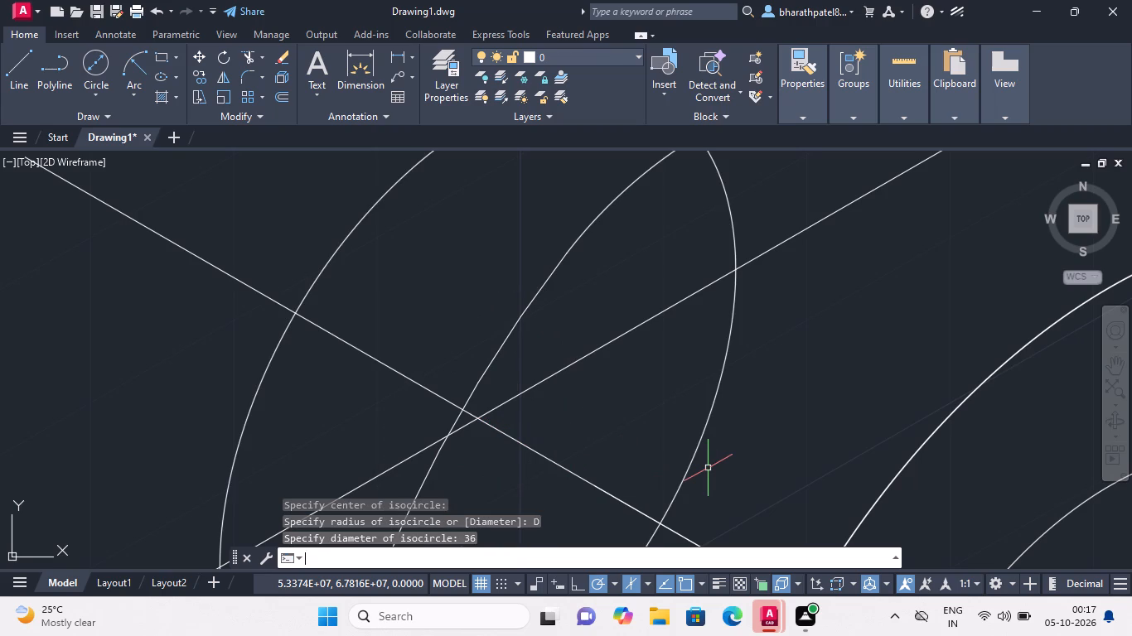
Draw a 60-diameter isocircle centred on the intersection of the 30° and 150° guide lines, concentric with the 36-diameter one.
{"action": "scroll", "coordinate": [708, 466], "scroll_direction": "down", "scroll_amount": 3}
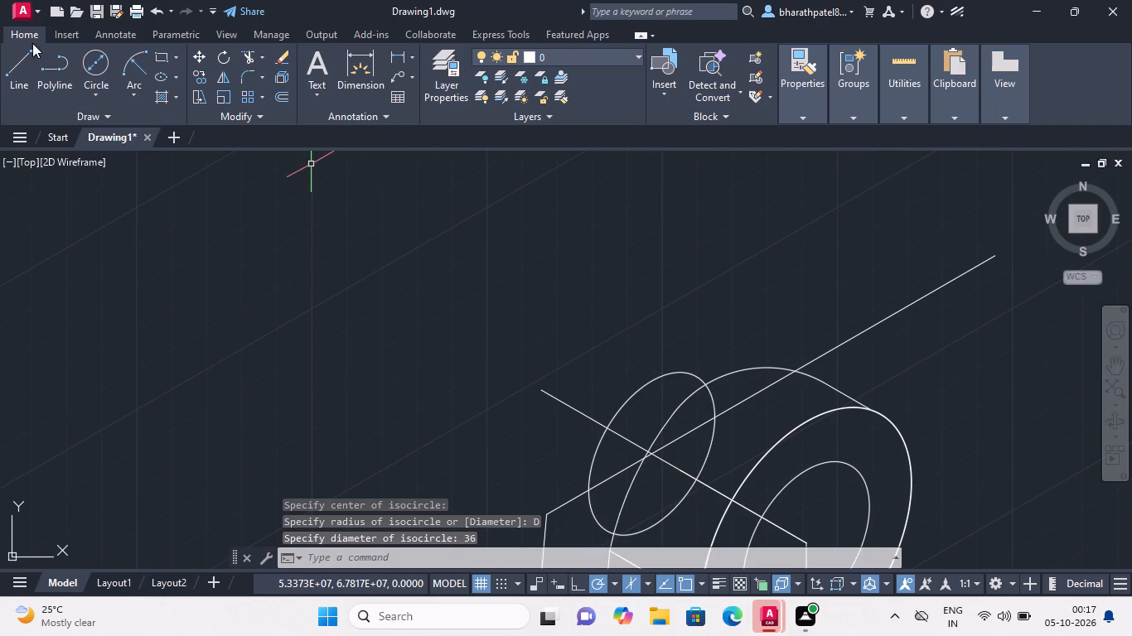
{"action": "key", "text": "space"}
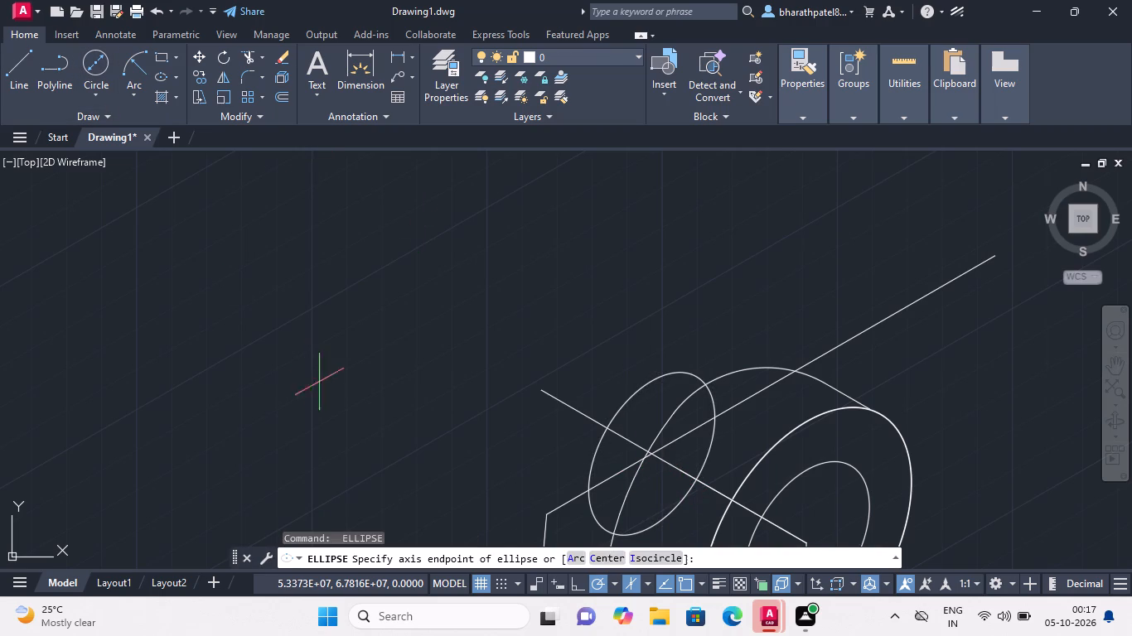
{"action": "left_click", "coordinate": [655, 556]}
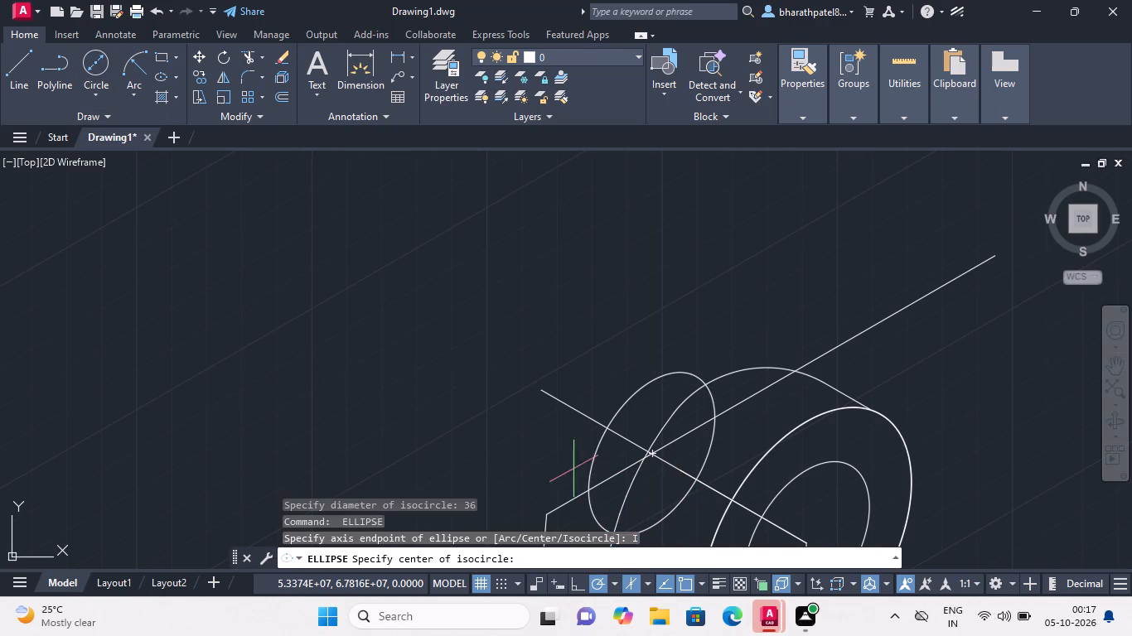
{"action": "scroll", "coordinate": [649, 452], "scroll_direction": "up", "scroll_amount": 4}
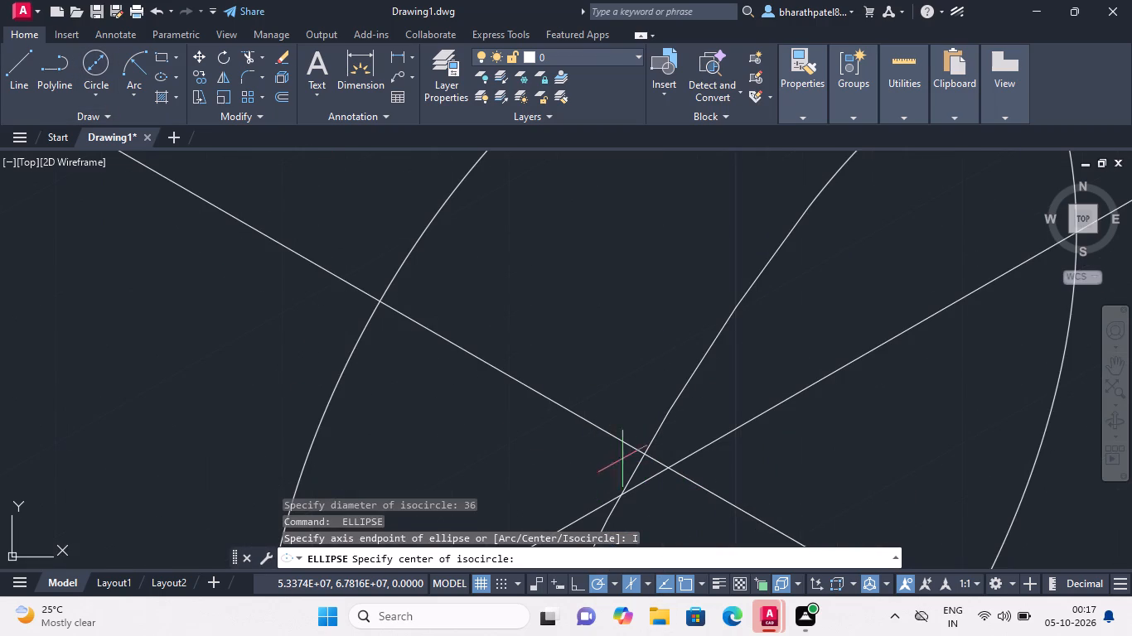
{"action": "scroll", "coordinate": [665, 448], "scroll_direction": "down", "scroll_amount": 3}
{"action": "scroll", "coordinate": [670, 461], "scroll_direction": "up", "scroll_amount": 4}
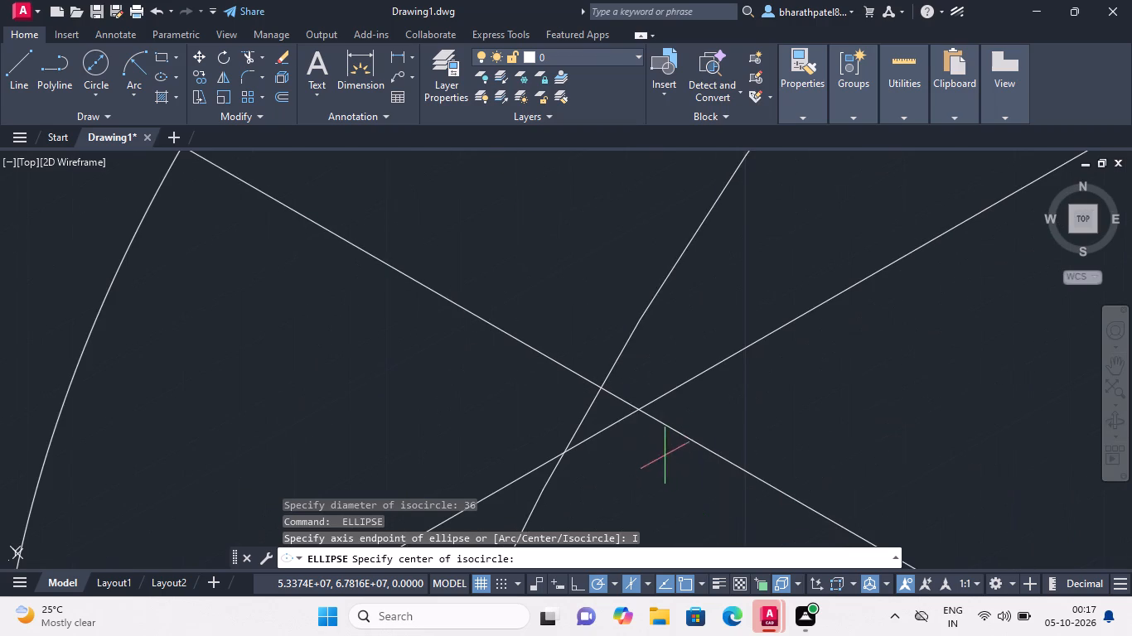
{"action": "left_click", "coordinate": [637, 411]}
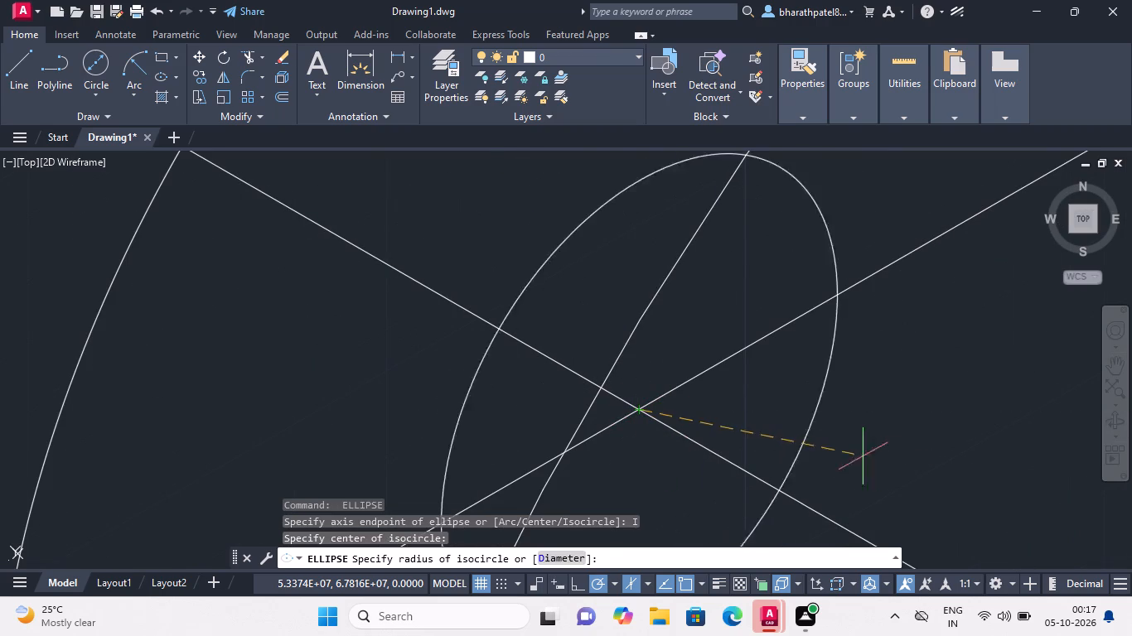
{"action": "scroll", "coordinate": [871, 445], "scroll_direction": "down", "scroll_amount": 4}
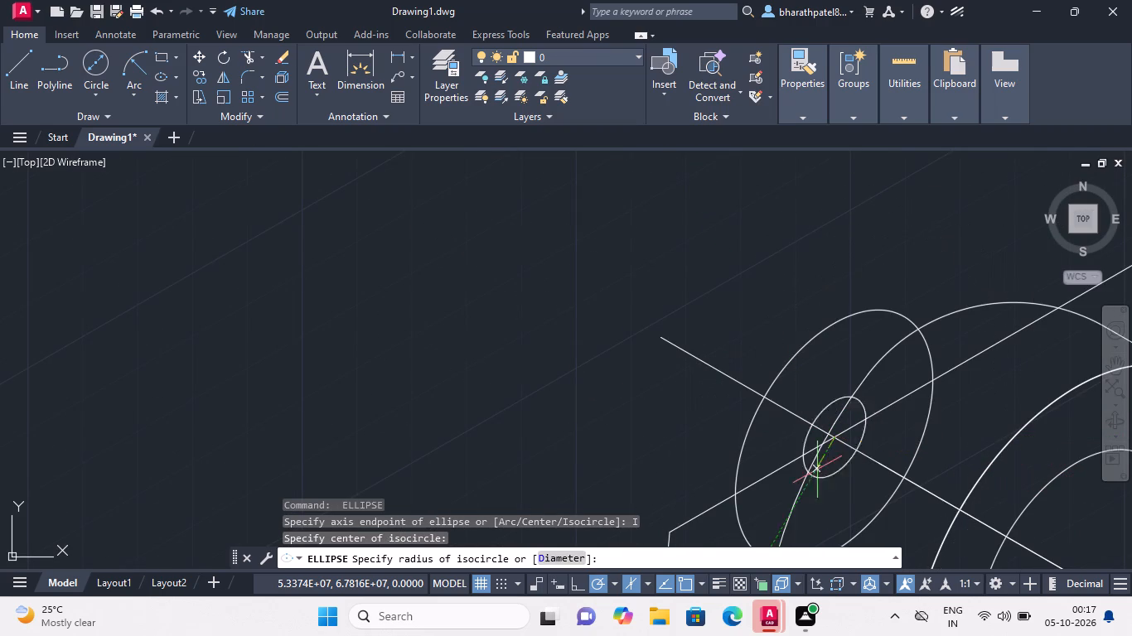
{"action": "left_click", "coordinate": [548, 561]}
{"action": "scroll", "coordinate": [361, 329], "scroll_direction": "down", "scroll_amount": 3}
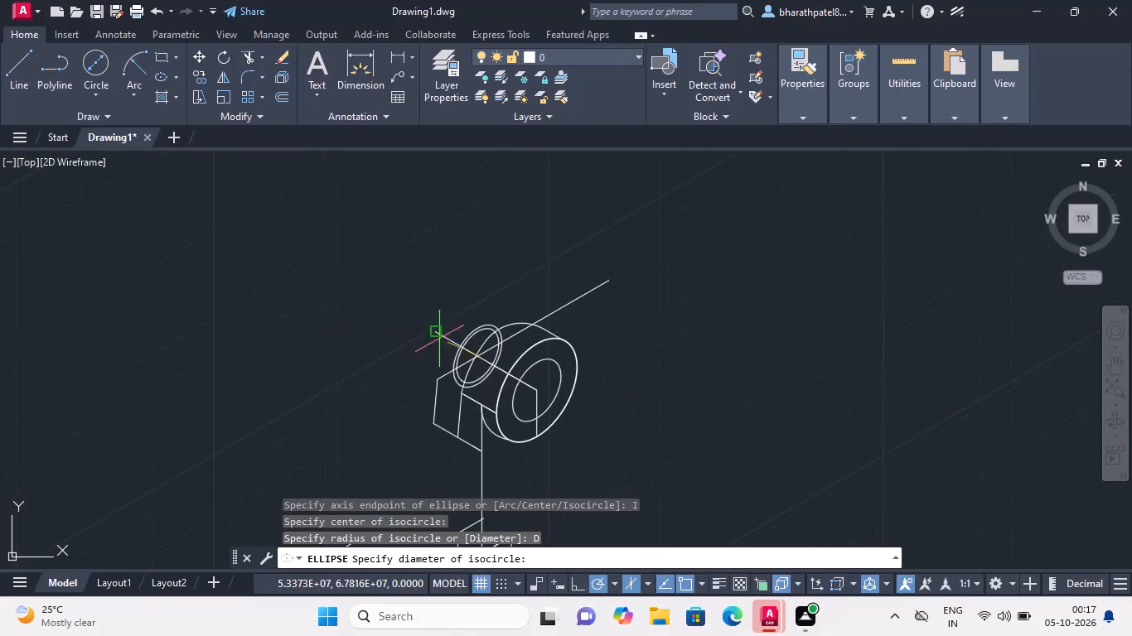
{"action": "type", "text": "60"}
{"action": "key", "text": "Return"}
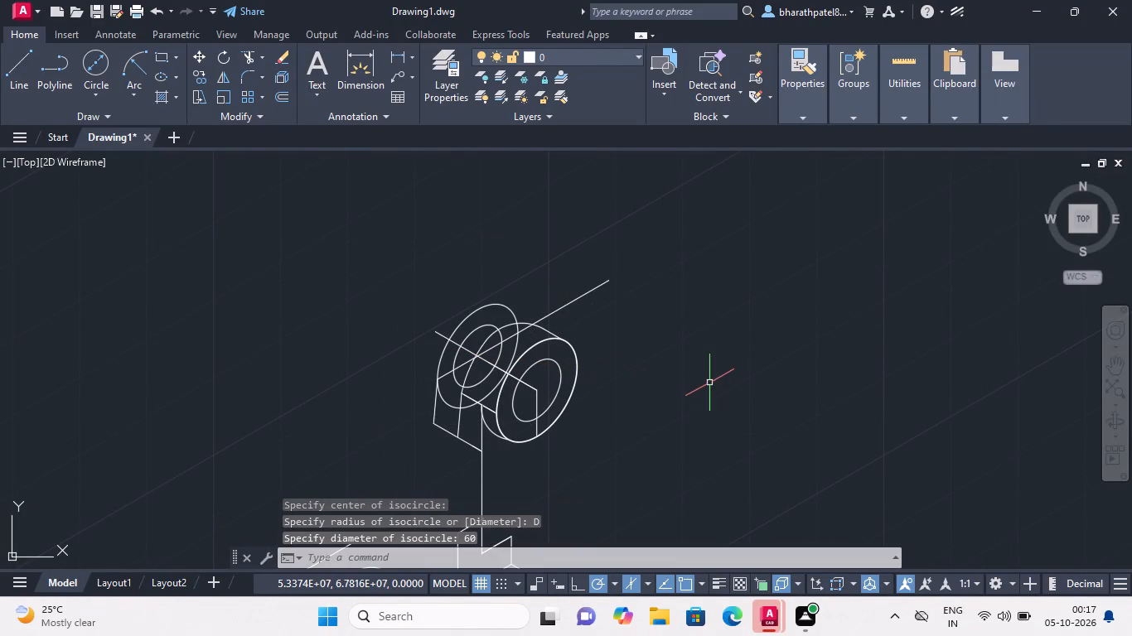
Trim the 150° guide line where it extends behind its intersection with the 30° guide line, across the rear ring.
{"action": "scroll", "coordinate": [498, 347], "scroll_direction": "up", "scroll_amount": 3}
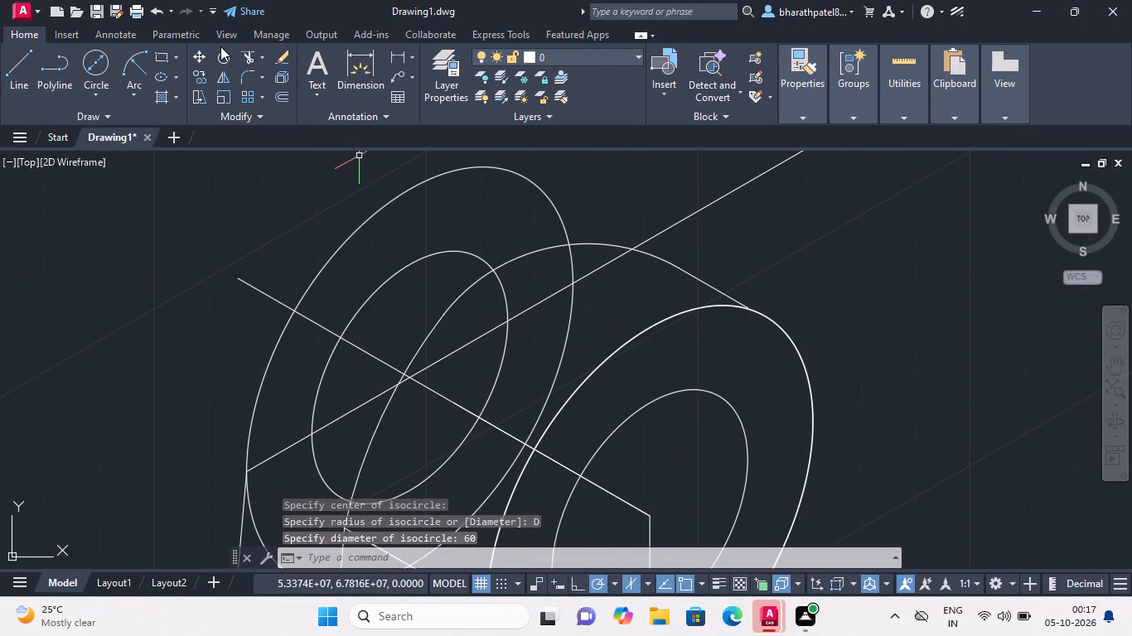
{"action": "left_click", "coordinate": [248, 62]}
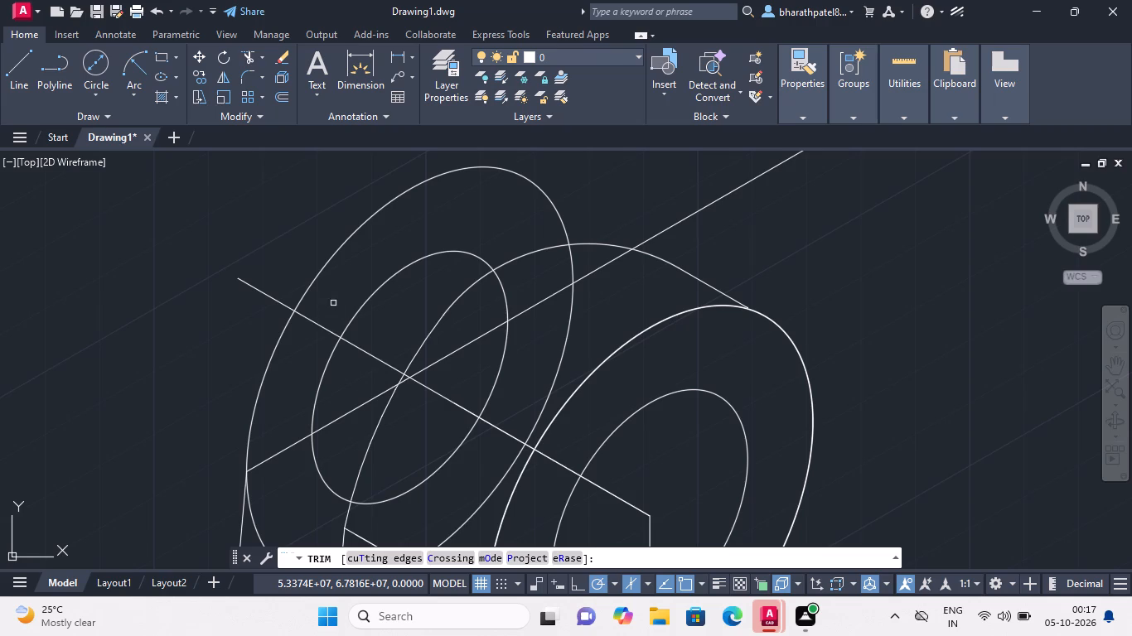
{"action": "left_click", "coordinate": [334, 303]}
{"action": "left_click", "coordinate": [291, 350]}
{"action": "double_click", "coordinate": [255, 287]}
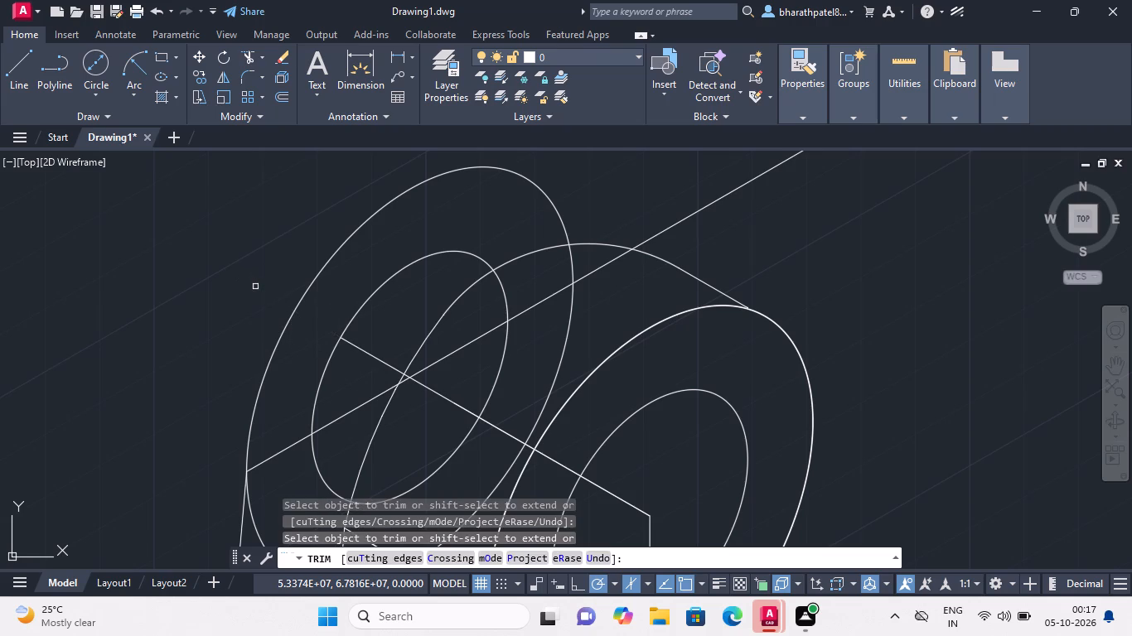
{"action": "left_click", "coordinate": [375, 355]}
Trim the parts of the rear ring's 36- and 60-diameter isocircles hidden behind the front ring and the upright's front slanted edge.
{"action": "scroll", "coordinate": [374, 354], "scroll_direction": "down", "scroll_amount": 1}
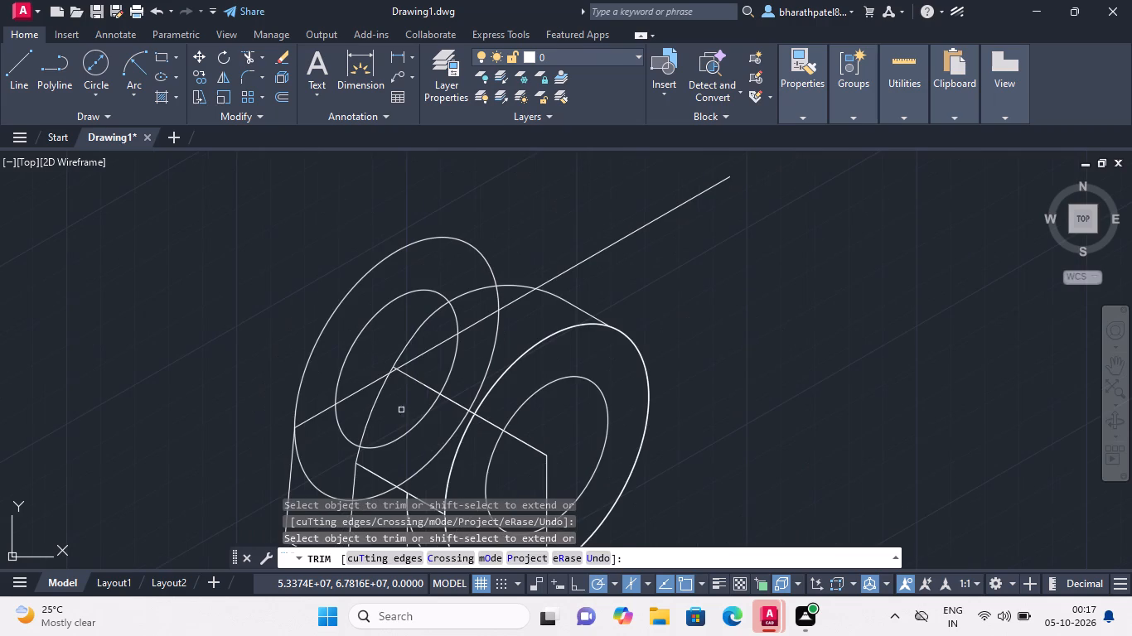
{"action": "left_click", "coordinate": [401, 410]}
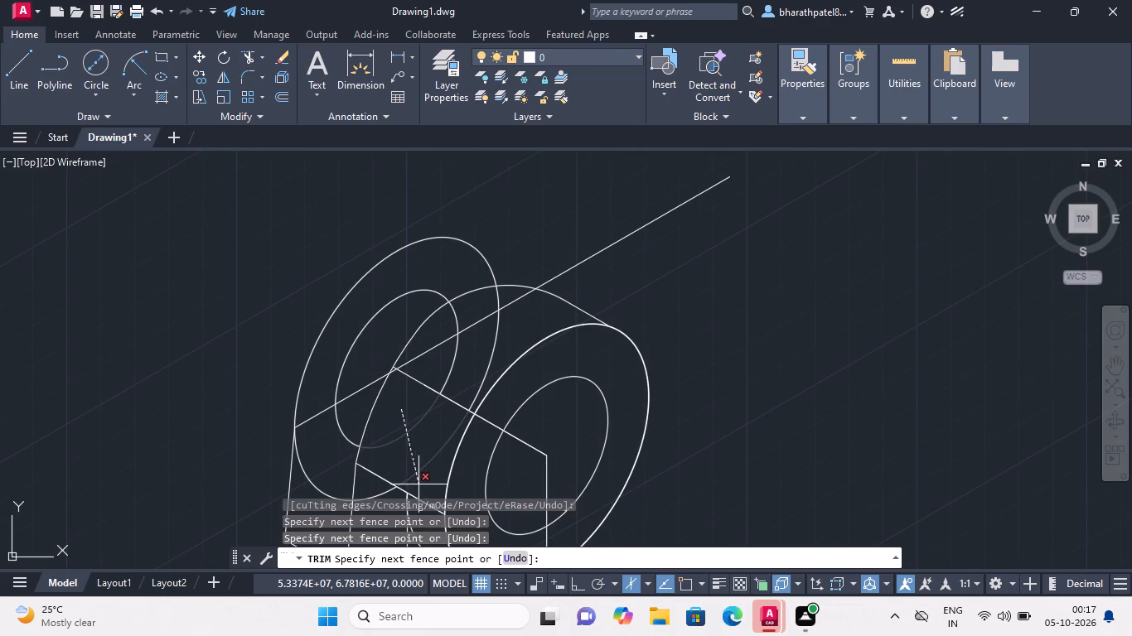
{"action": "left_click", "coordinate": [418, 484]}
{"action": "left_click", "coordinate": [445, 362]}
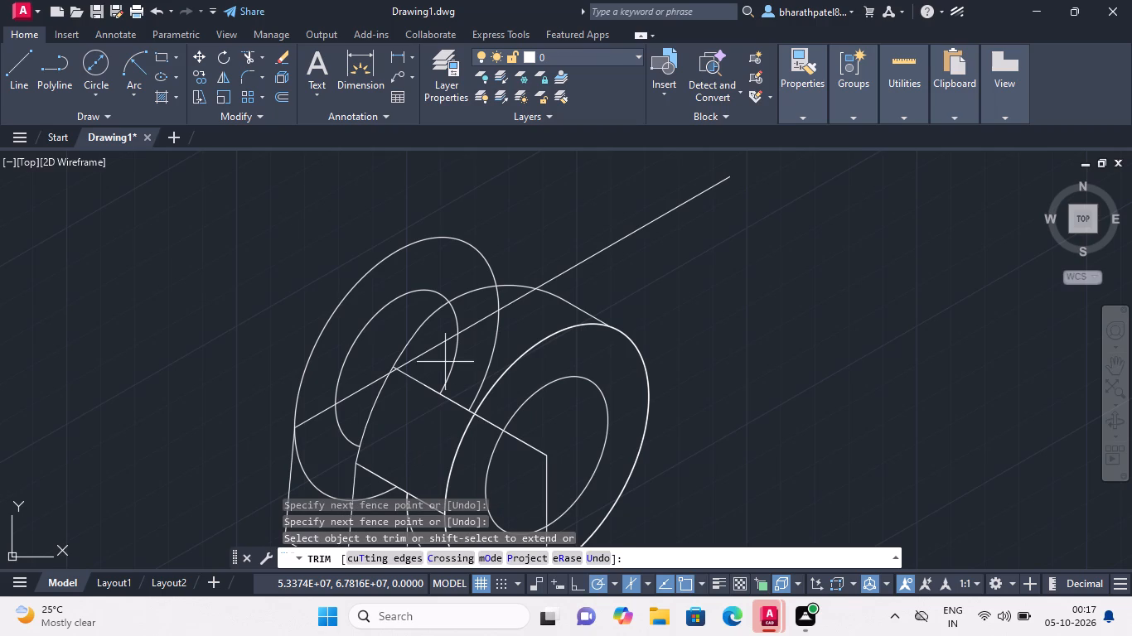
{"action": "left_click", "coordinate": [503, 349]}
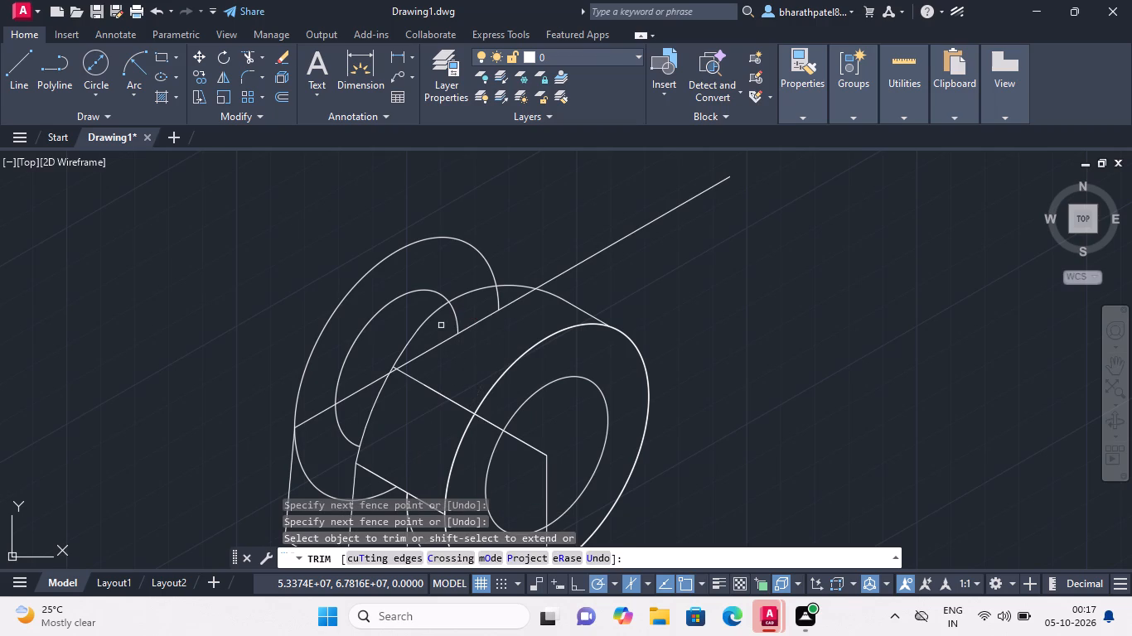
{"action": "left_click", "coordinate": [440, 325]}
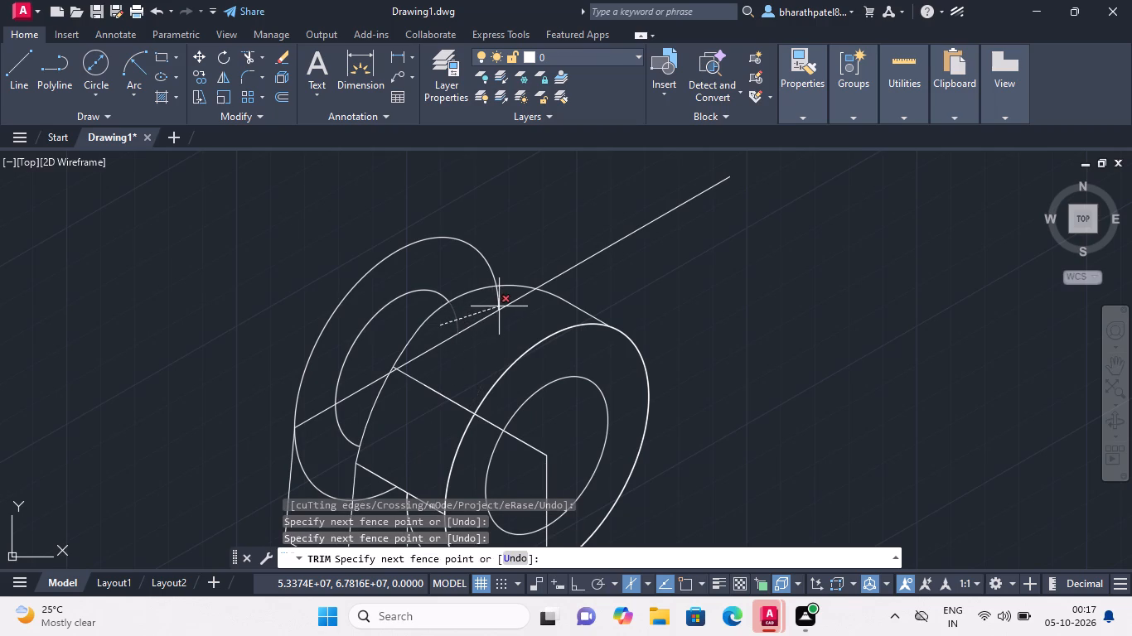
{"action": "left_click", "coordinate": [502, 303]}
{"action": "scroll", "coordinate": [501, 303], "scroll_direction": "down", "scroll_amount": 3}
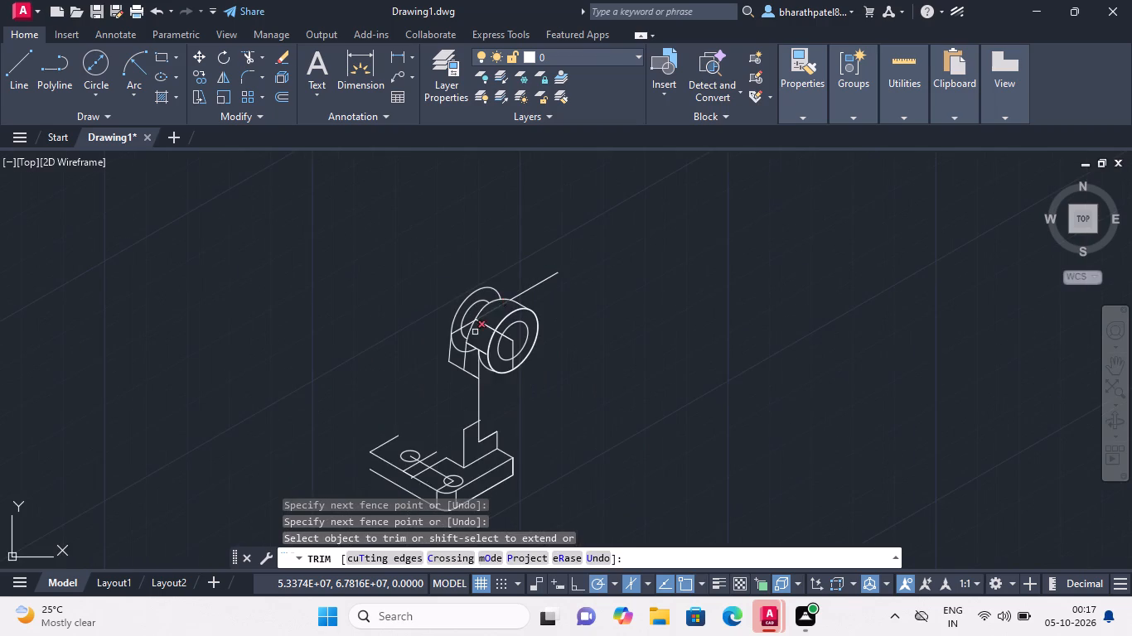
{"action": "scroll", "coordinate": [465, 349], "scroll_direction": "up", "scroll_amount": 4}
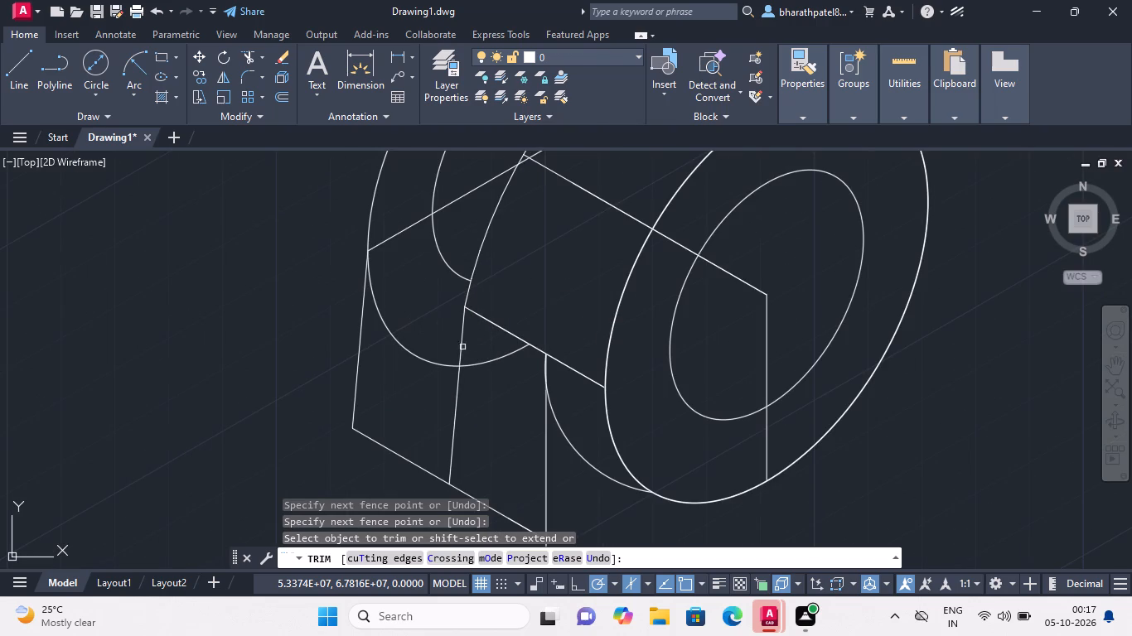
{"action": "left_click", "coordinate": [494, 346]}
{"action": "left_click", "coordinate": [492, 378]}
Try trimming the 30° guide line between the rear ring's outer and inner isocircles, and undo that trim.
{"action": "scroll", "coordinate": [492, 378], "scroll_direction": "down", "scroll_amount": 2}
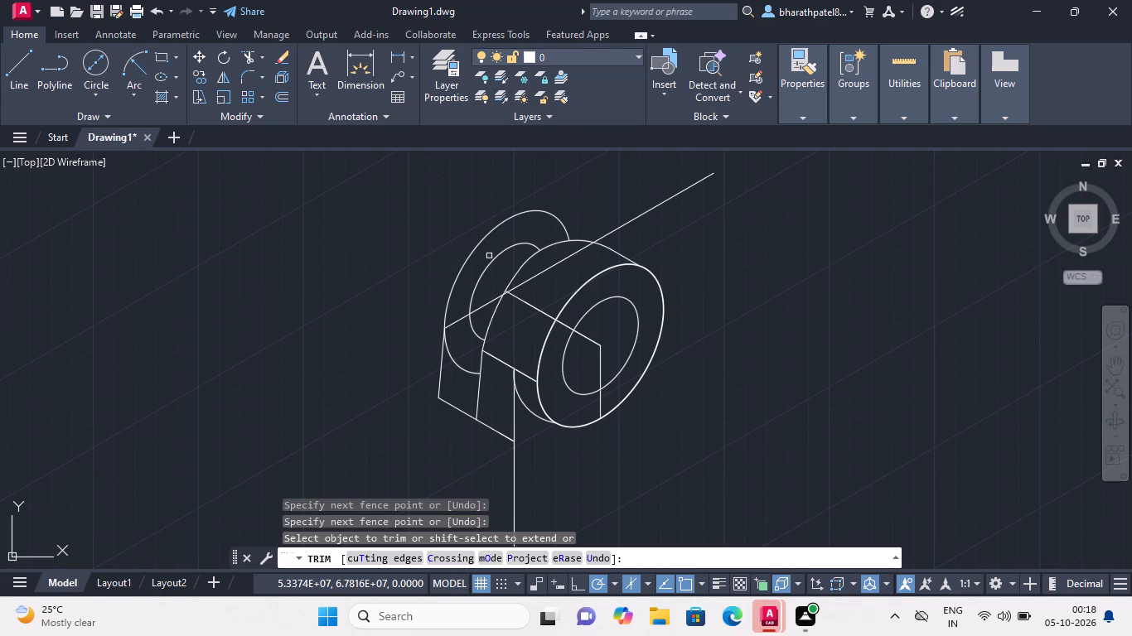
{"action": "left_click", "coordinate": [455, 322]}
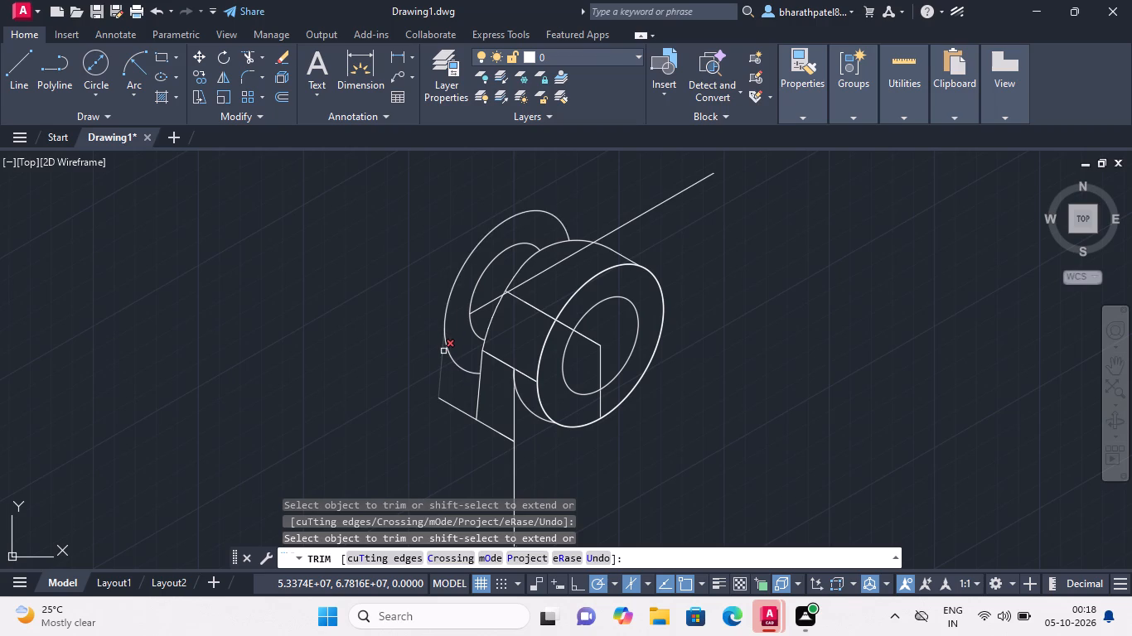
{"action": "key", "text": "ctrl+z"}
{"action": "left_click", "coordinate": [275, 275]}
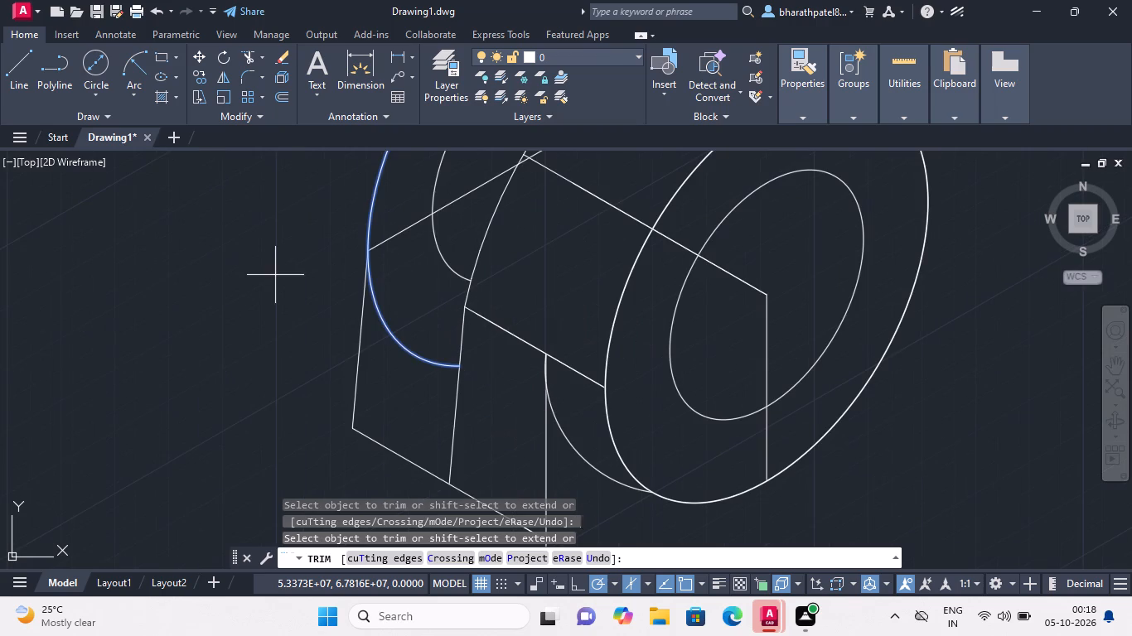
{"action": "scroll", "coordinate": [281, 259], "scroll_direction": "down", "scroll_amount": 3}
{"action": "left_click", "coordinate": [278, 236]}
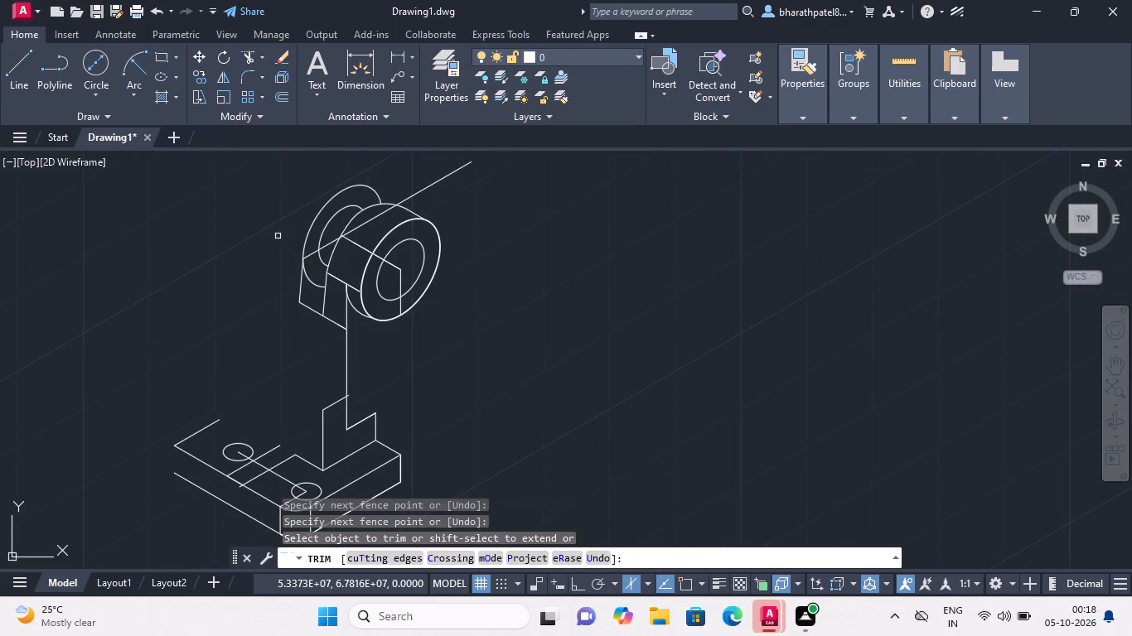
Trim the 30° guide line from the rear ring's centre across and beyond the front ring.
{"action": "left_click", "coordinate": [413, 199]}
{"action": "left_click", "coordinate": [375, 216]}
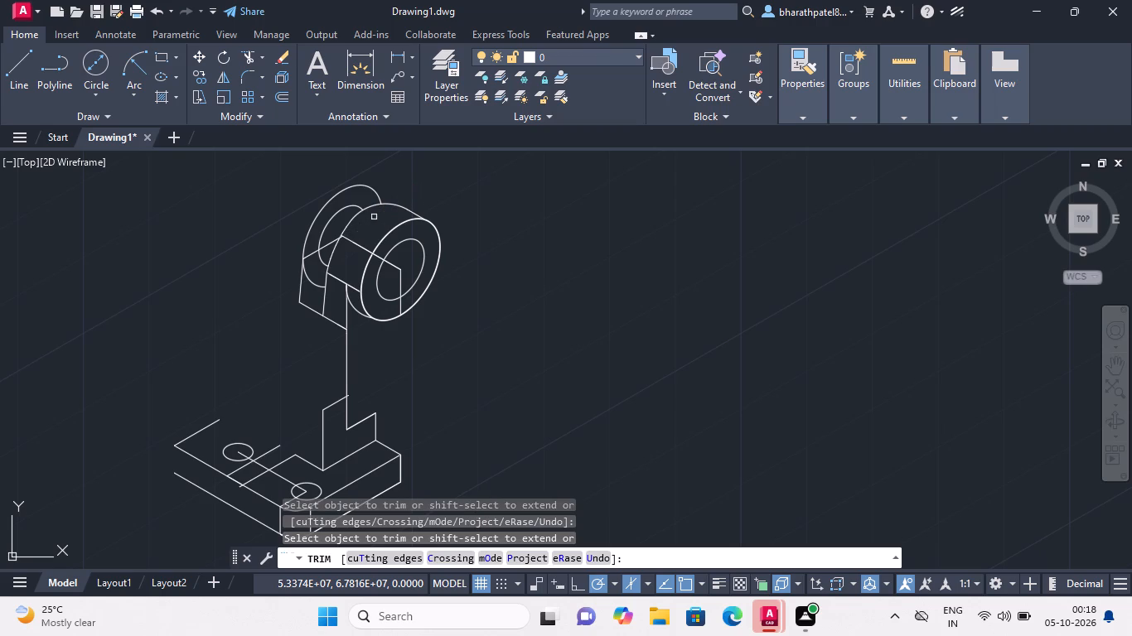
Draw an 18-long line at 150° from the lower end of the upright's rear slanted edge.
{"action": "scroll", "coordinate": [199, 219], "scroll_direction": "down", "scroll_amount": 2}
{"action": "scroll", "coordinate": [194, 201], "scroll_direction": "up", "scroll_amount": 3}
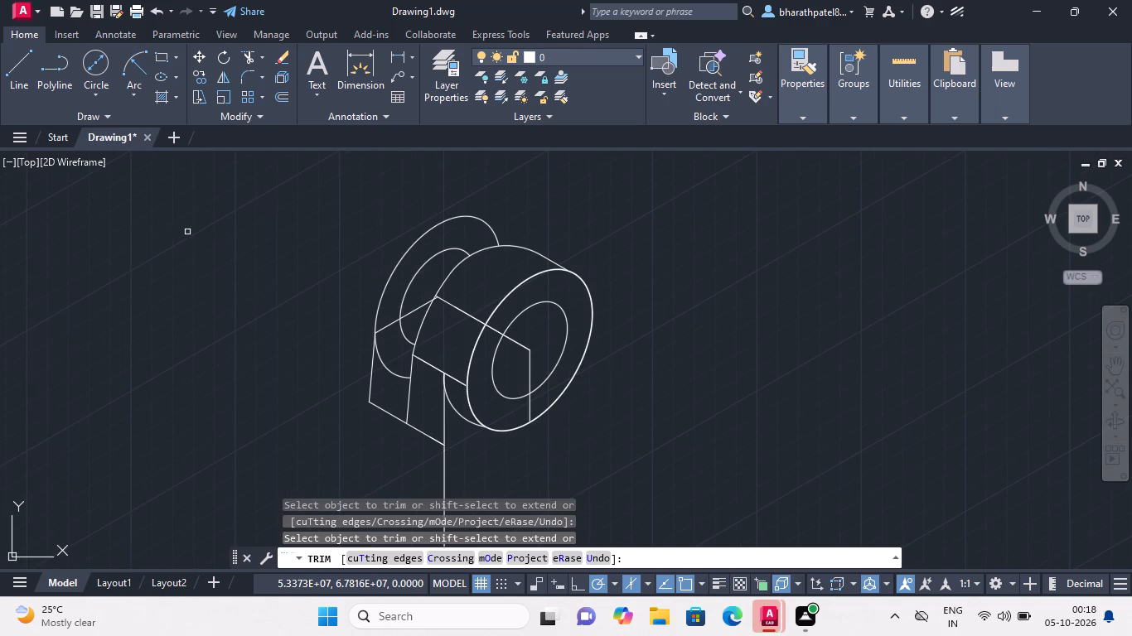
{"action": "left_click", "coordinate": [21, 60]}
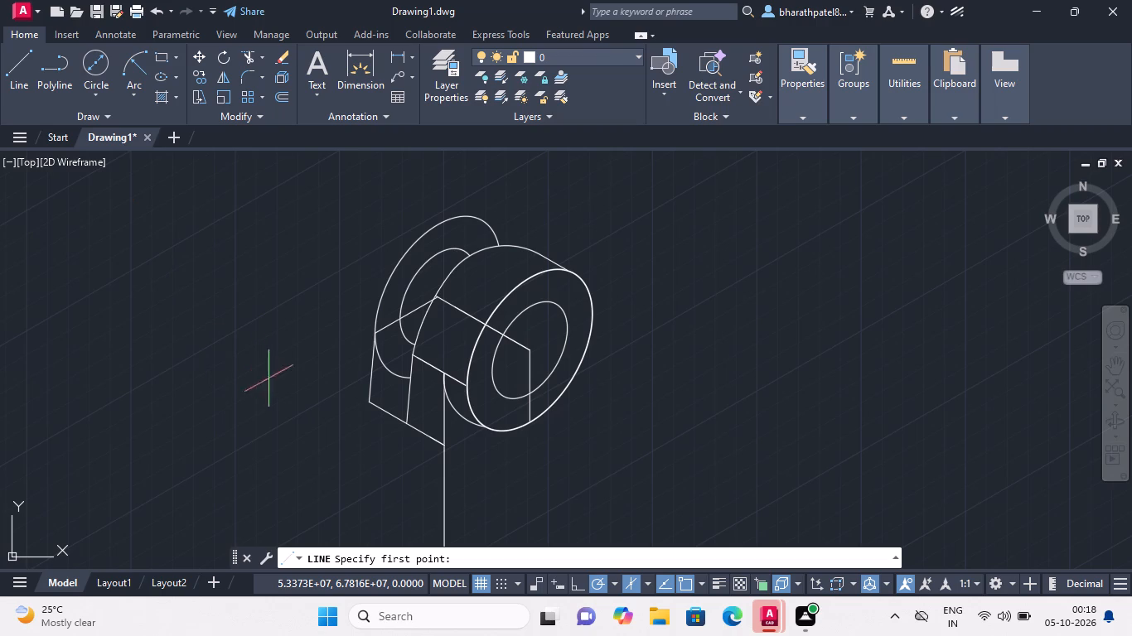
{"action": "left_click", "coordinate": [370, 403]}
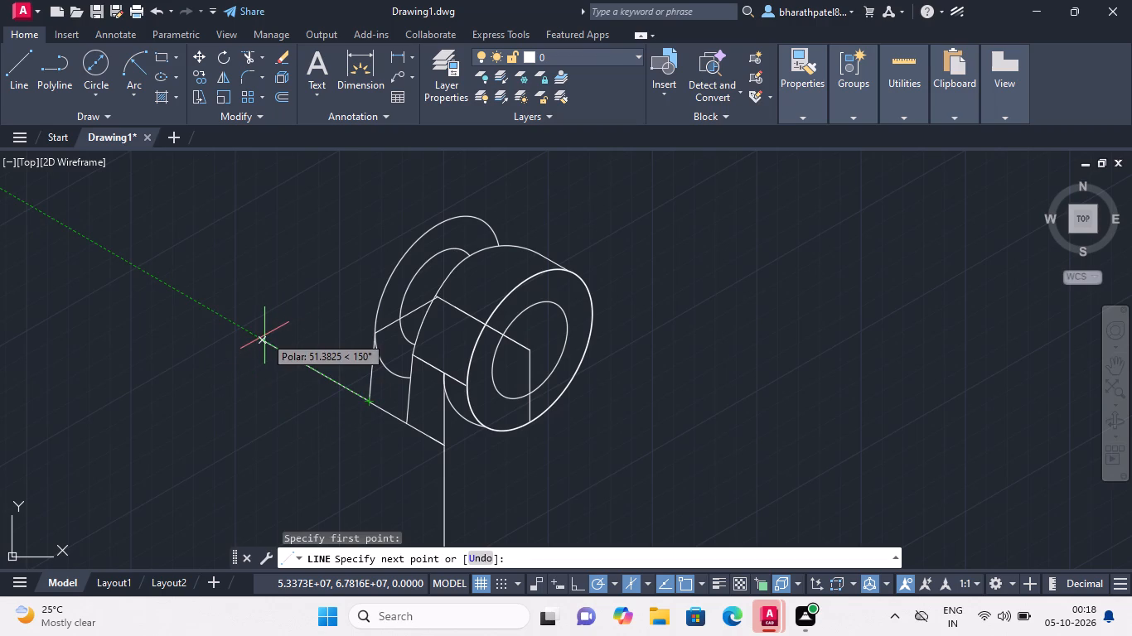
{"action": "key", "text": "1"}
{"action": "key", "text": "8"}
{"action": "key", "text": "Return"}
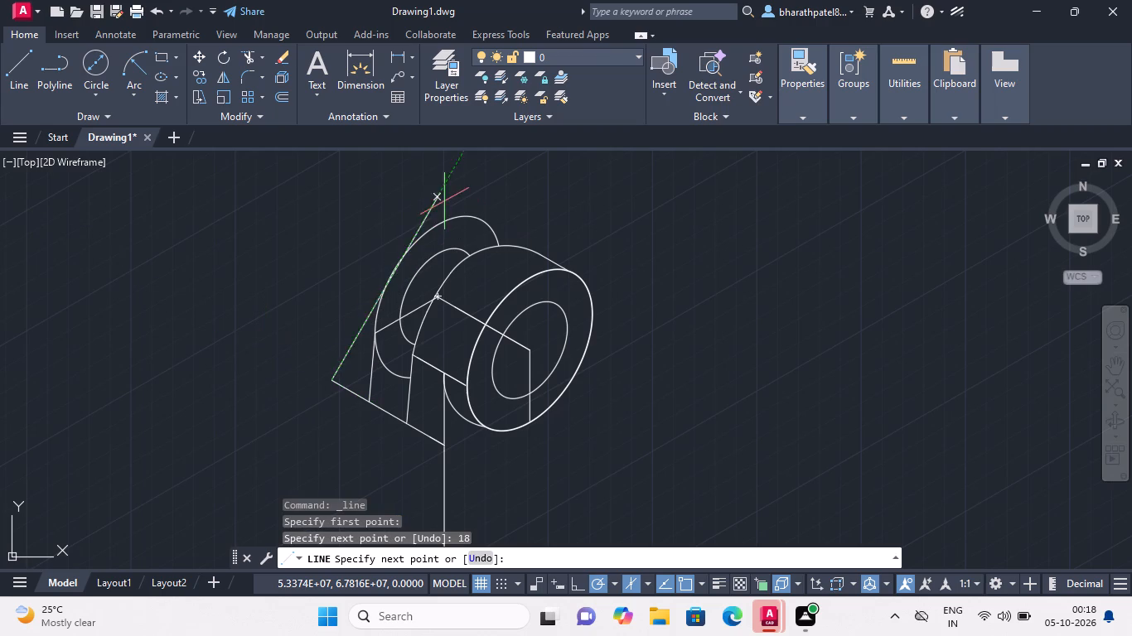
{"action": "key", "text": "Escape"}
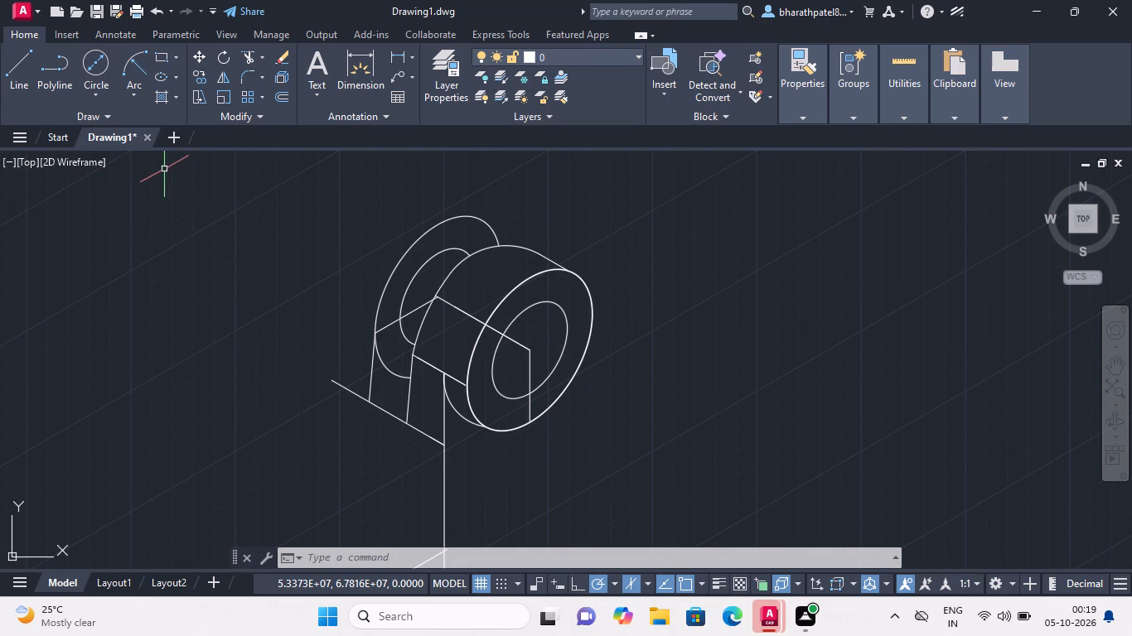
Draw a 24-long line at 150° from the upper end of the upright's rear slanted edge, on the rear ring's outer isocircle.
{"action": "left_click", "coordinate": [17, 65]}
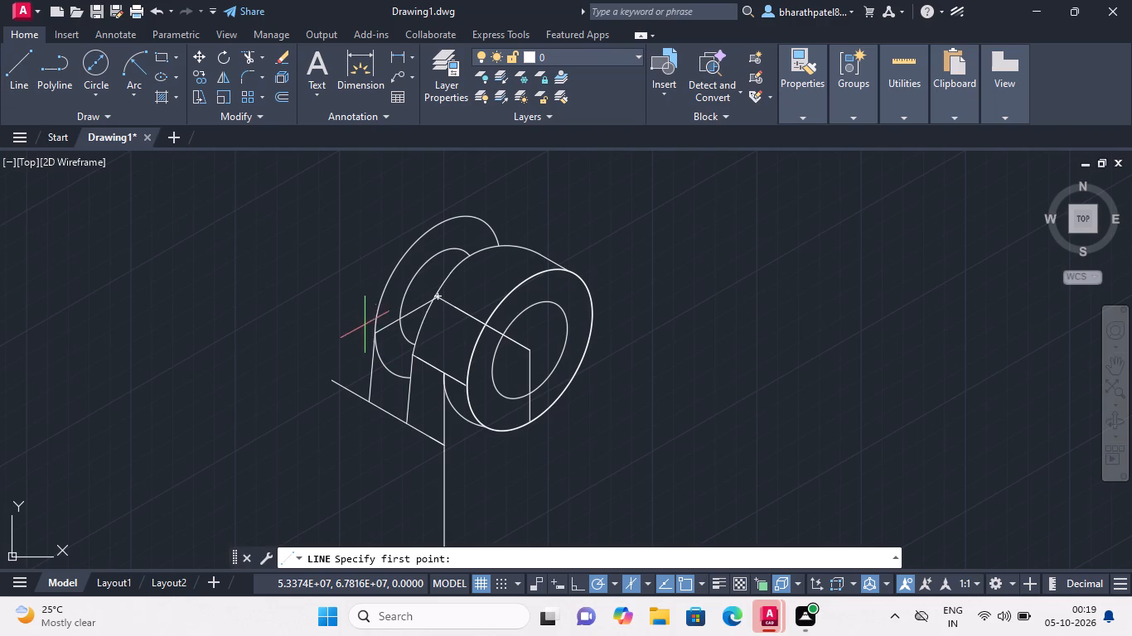
{"action": "left_click", "coordinate": [375, 334]}
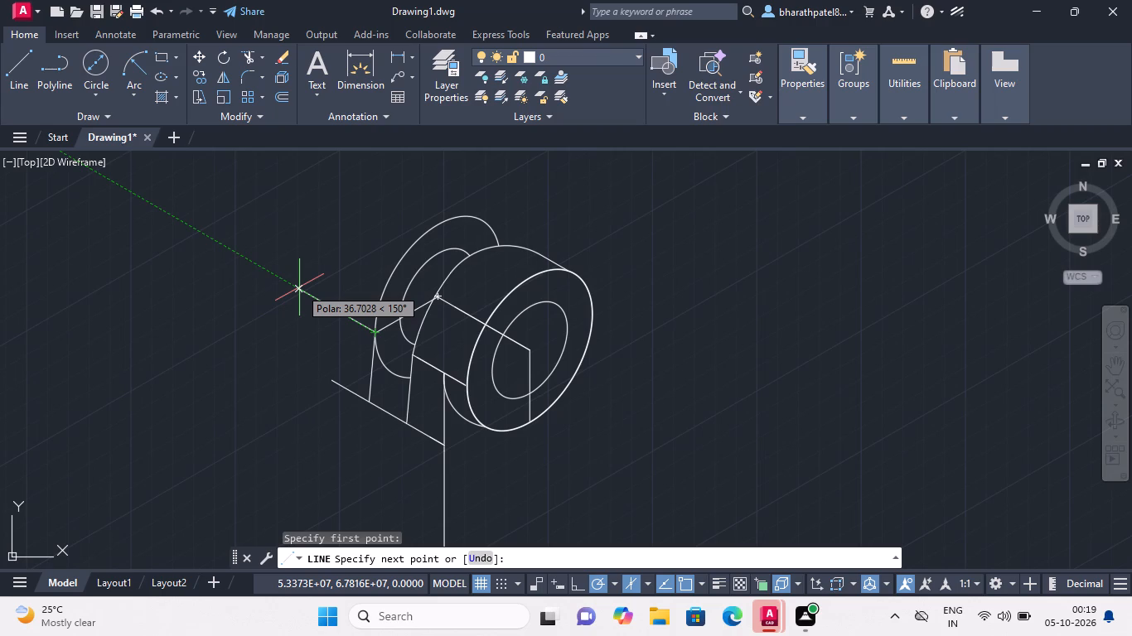
{"action": "type", "text": "24"}
{"action": "key", "text": "Return"}
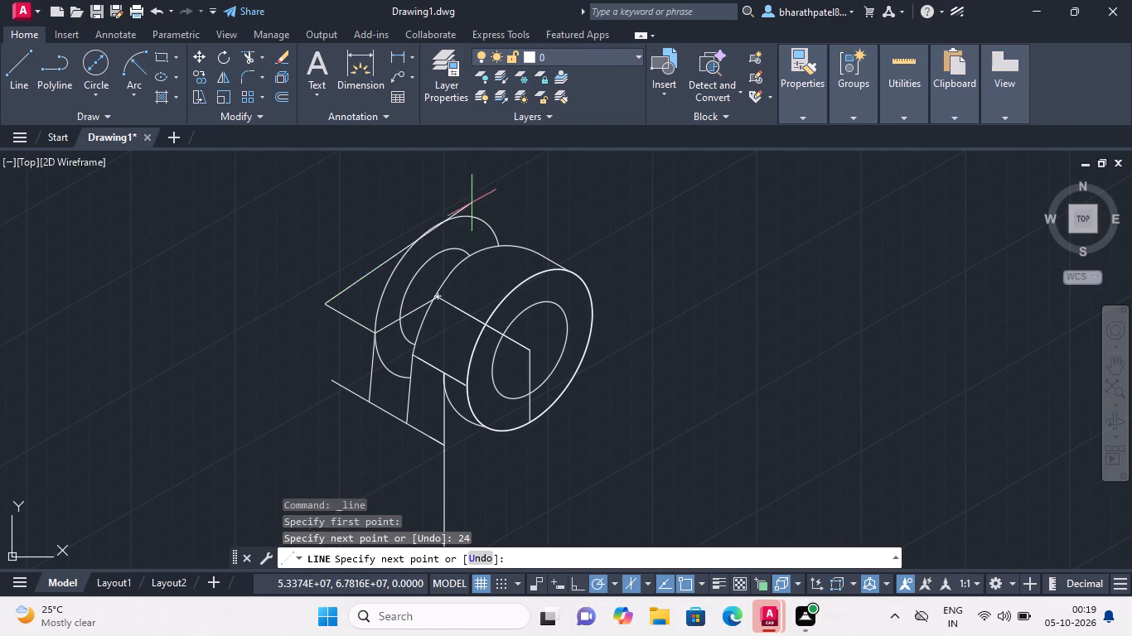
{"action": "key", "text": "Escape"}
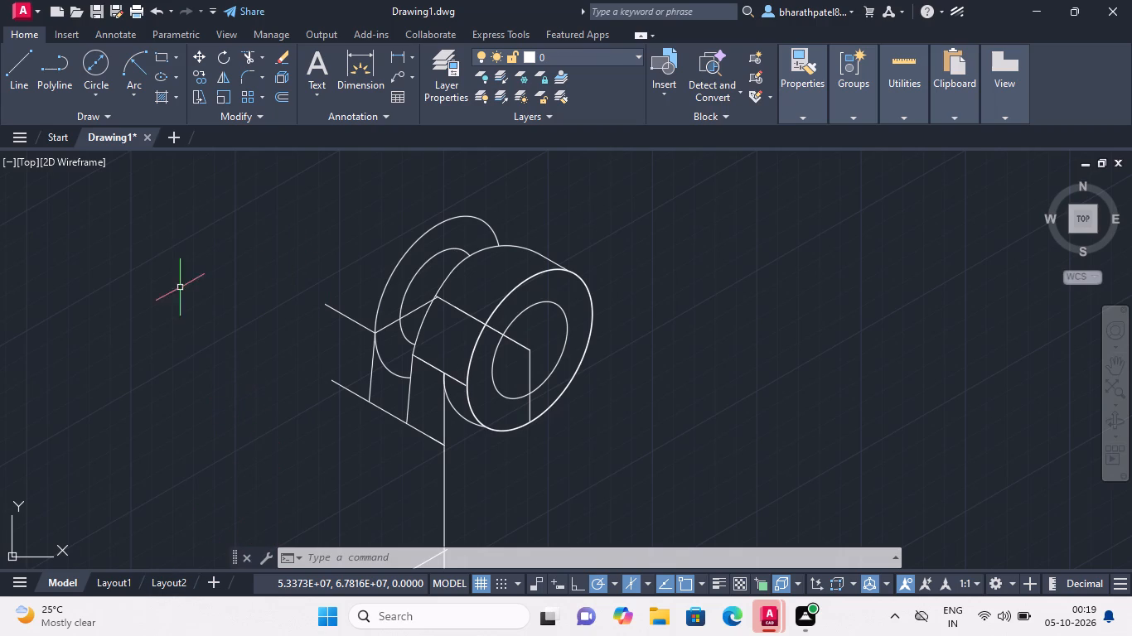
Draw a 24-long line at 150° from the rear ring's centre, where the 30° guide line ends.
{"action": "left_click", "coordinate": [10, 65]}
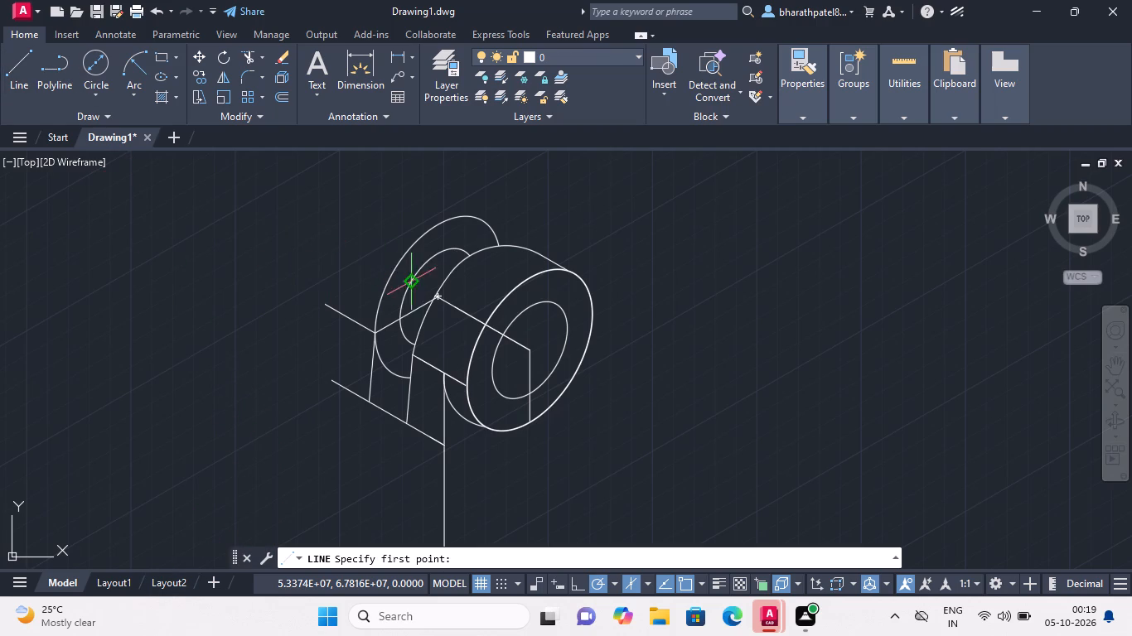
{"action": "scroll", "coordinate": [439, 296], "scroll_direction": "up", "scroll_amount": 3}
{"action": "left_click", "coordinate": [424, 305]}
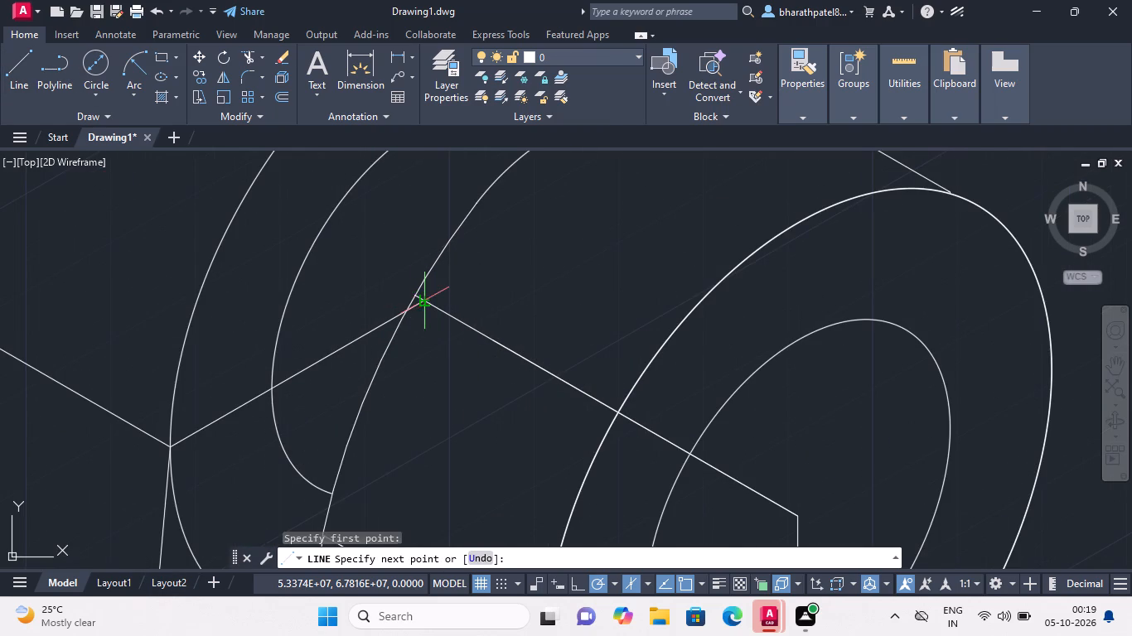
{"action": "scroll", "coordinate": [308, 260], "scroll_direction": "down", "scroll_amount": 3}
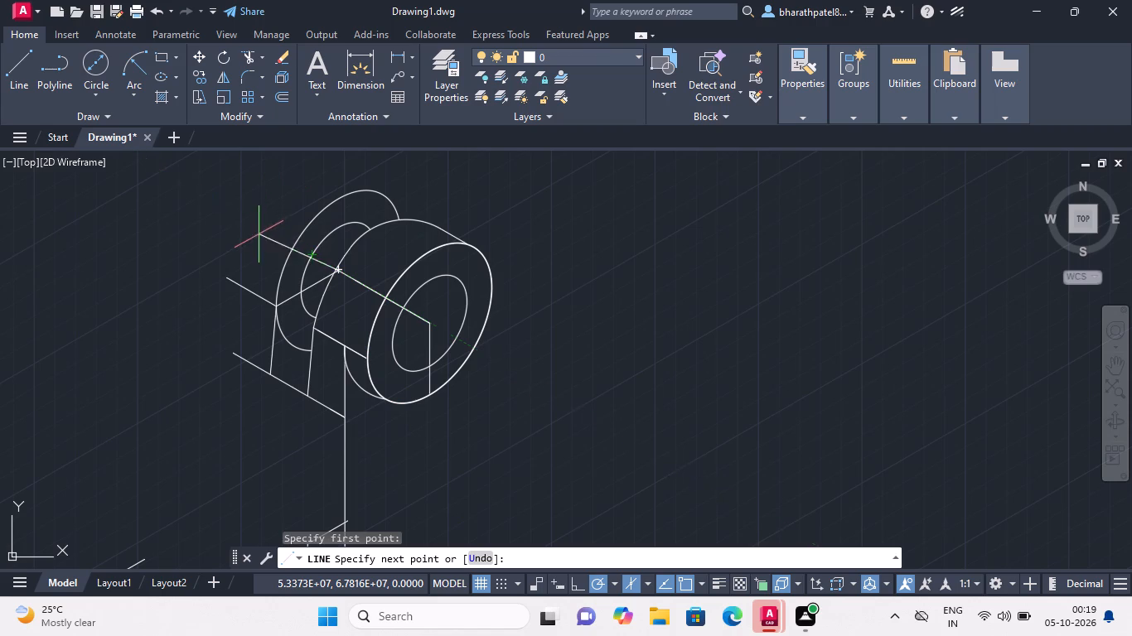
{"action": "key", "text": "2"}
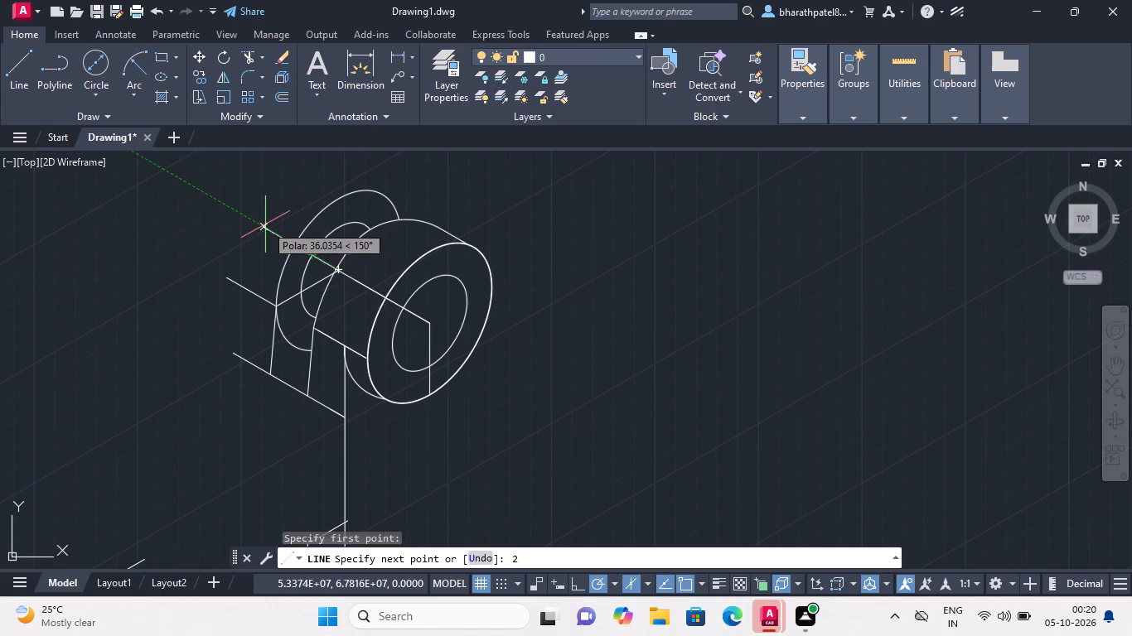
{"action": "key", "text": "4"}
{"action": "key", "text": "Return"}
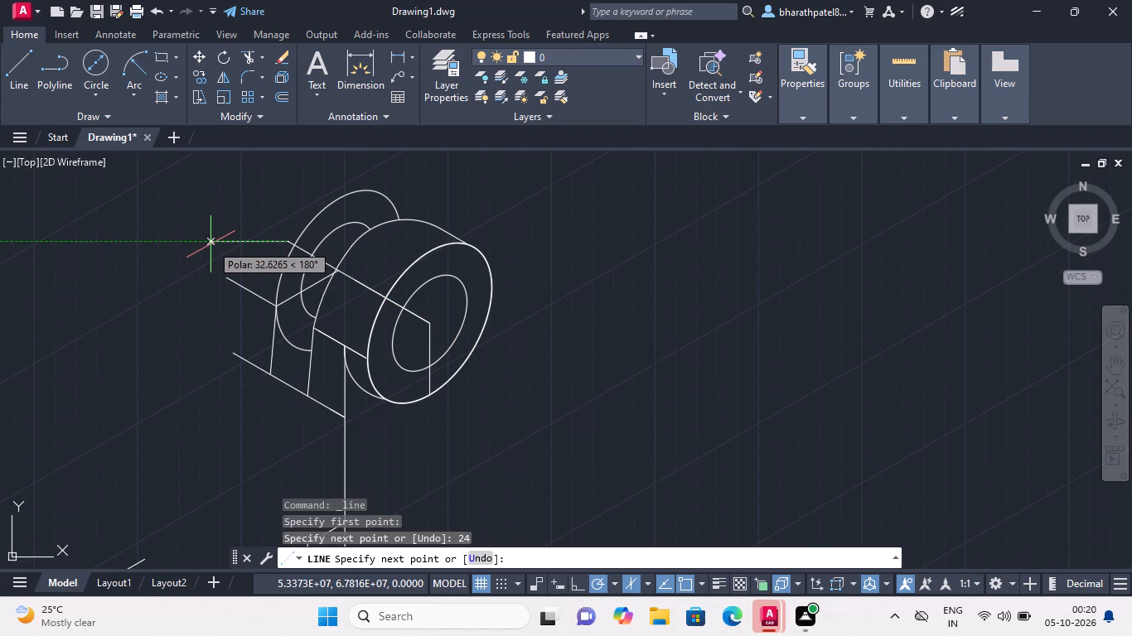
{"action": "key", "text": "Escape"}
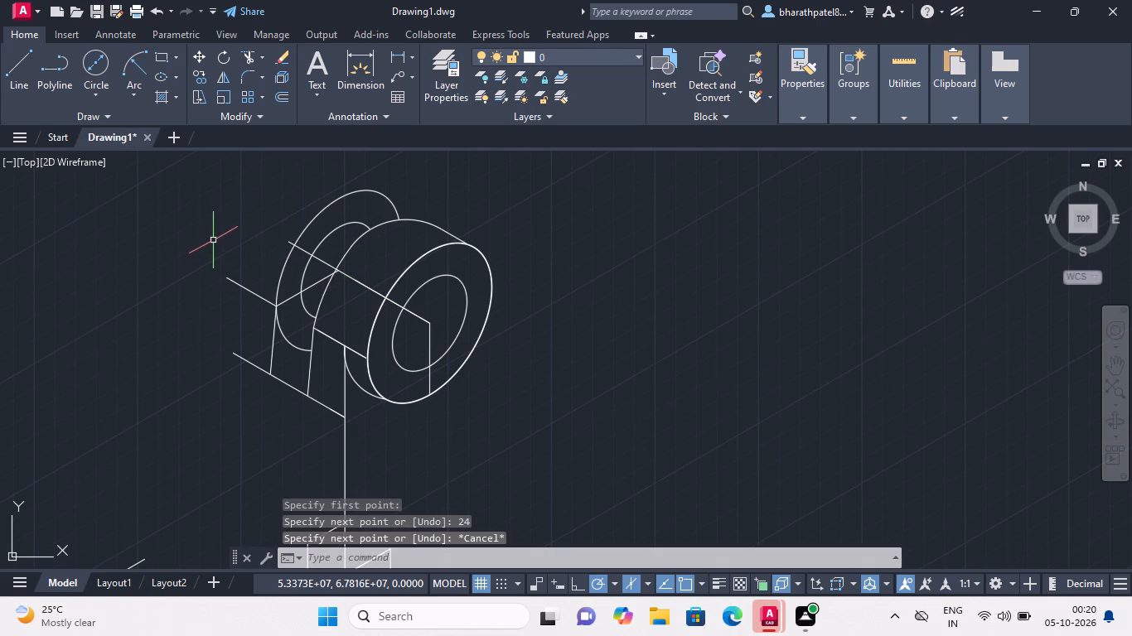
Draw a 60-diameter isocircle centred on the far end of the 24-long line from the rear ring's centre.
{"action": "left_click", "coordinate": [484, 562]}
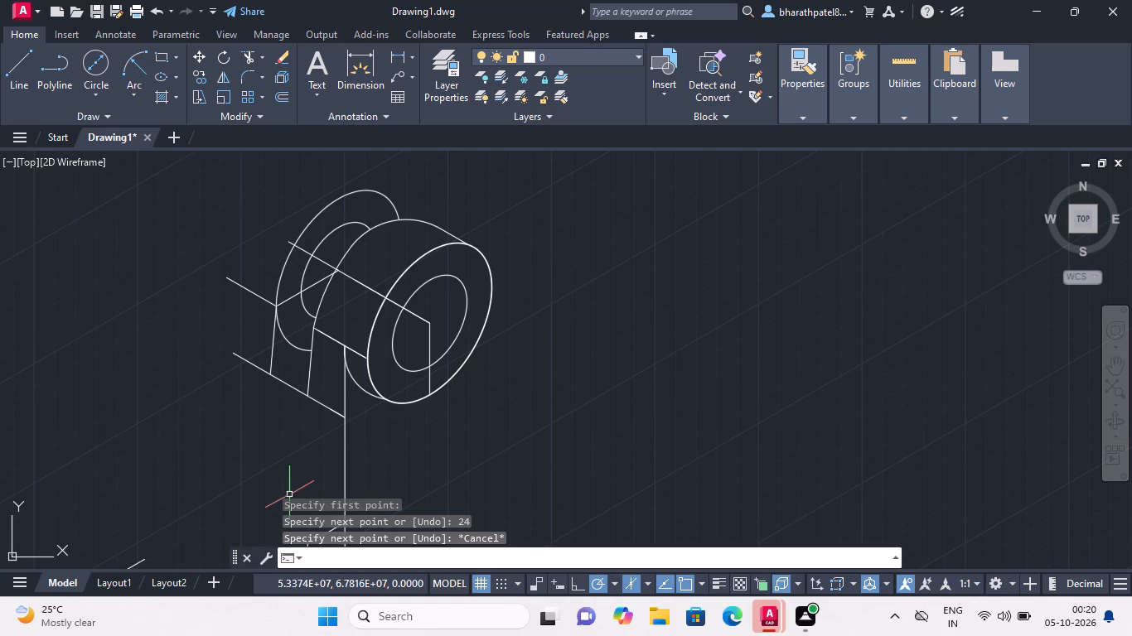
{"action": "type", "text": "EL"}
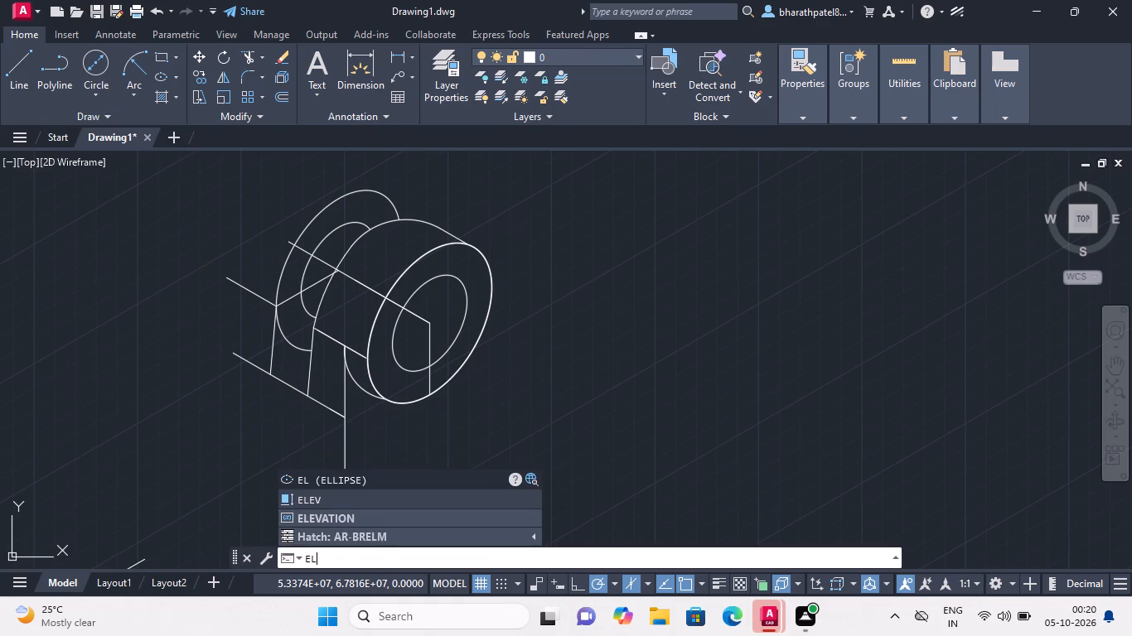
{"action": "key", "text": "Return"}
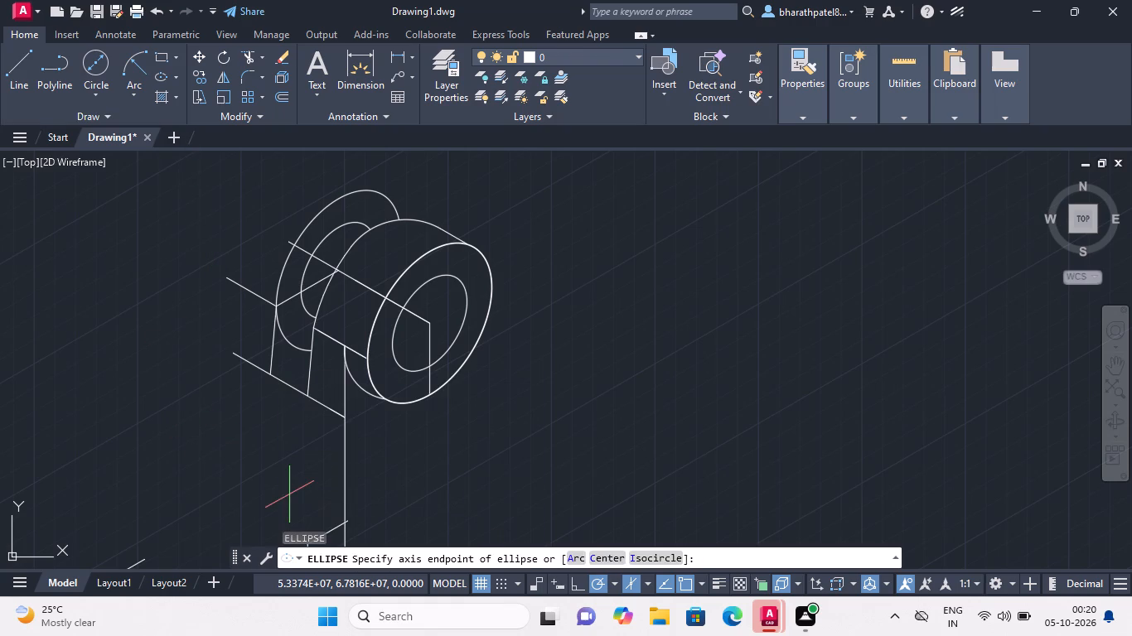
{"action": "left_click", "coordinate": [660, 553]}
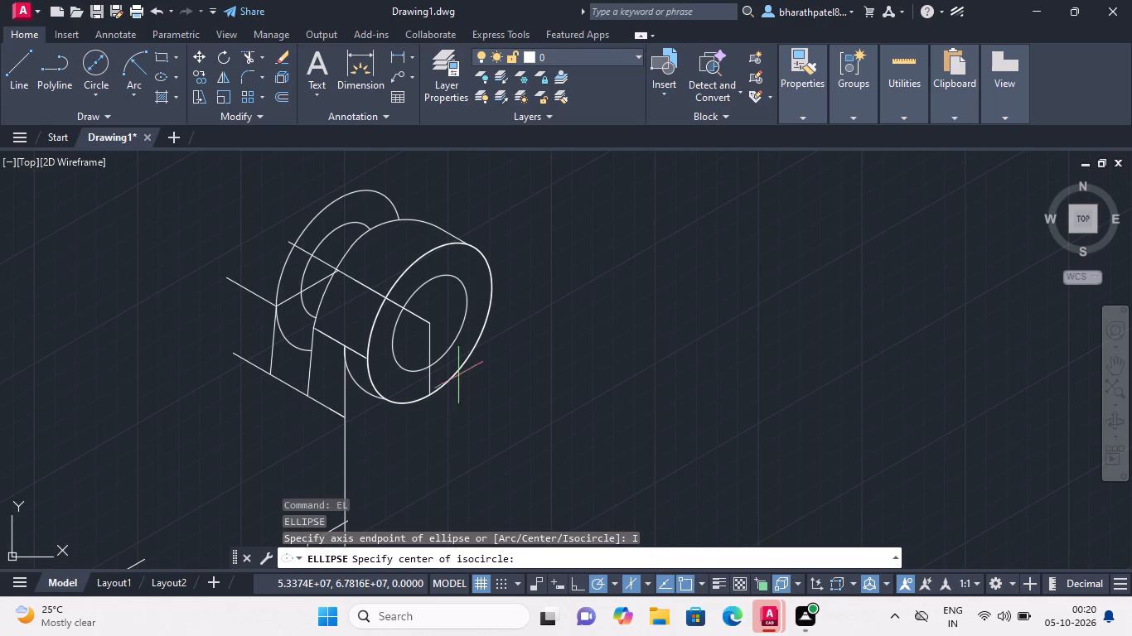
{"action": "scroll", "coordinate": [283, 234], "scroll_direction": "up", "scroll_amount": 3}
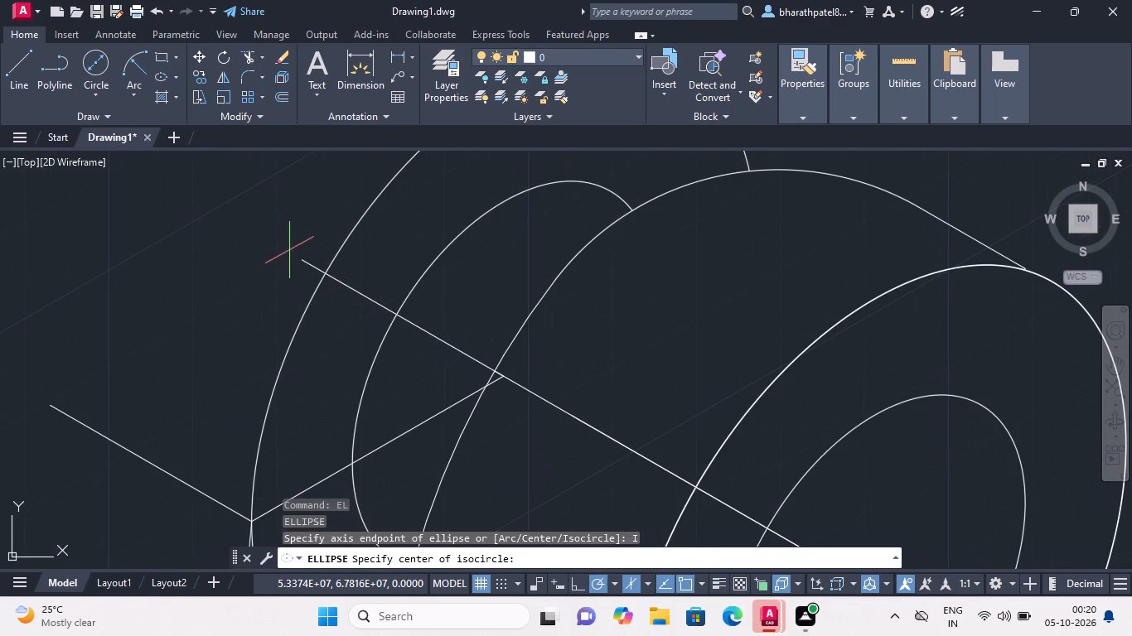
{"action": "left_click", "coordinate": [300, 261]}
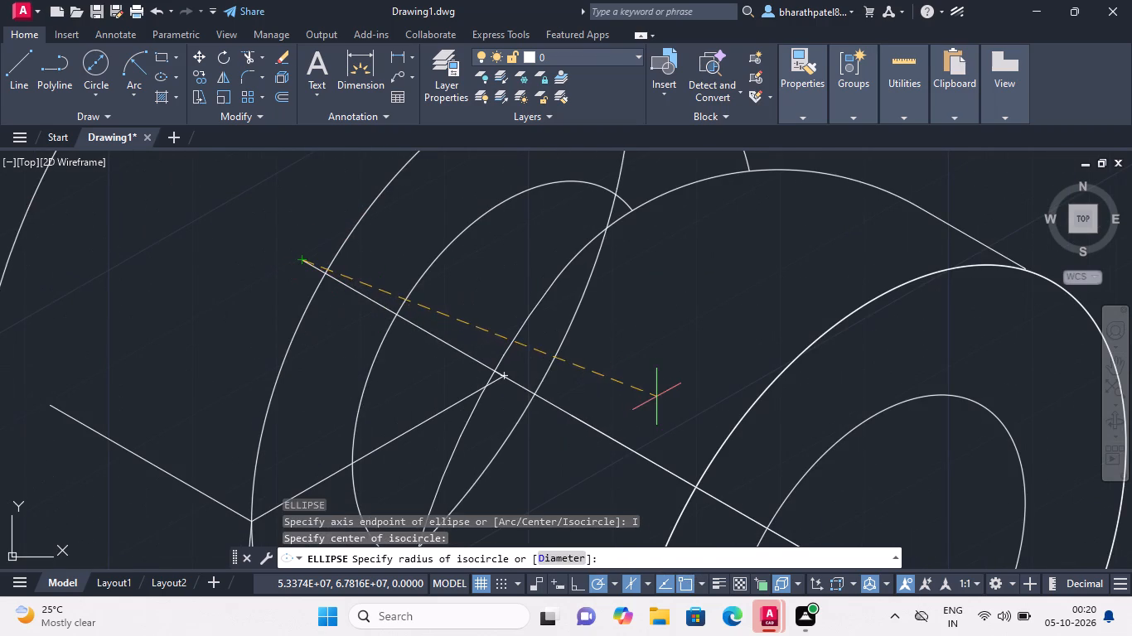
{"action": "scroll", "coordinate": [654, 396], "scroll_direction": "down", "scroll_amount": 4}
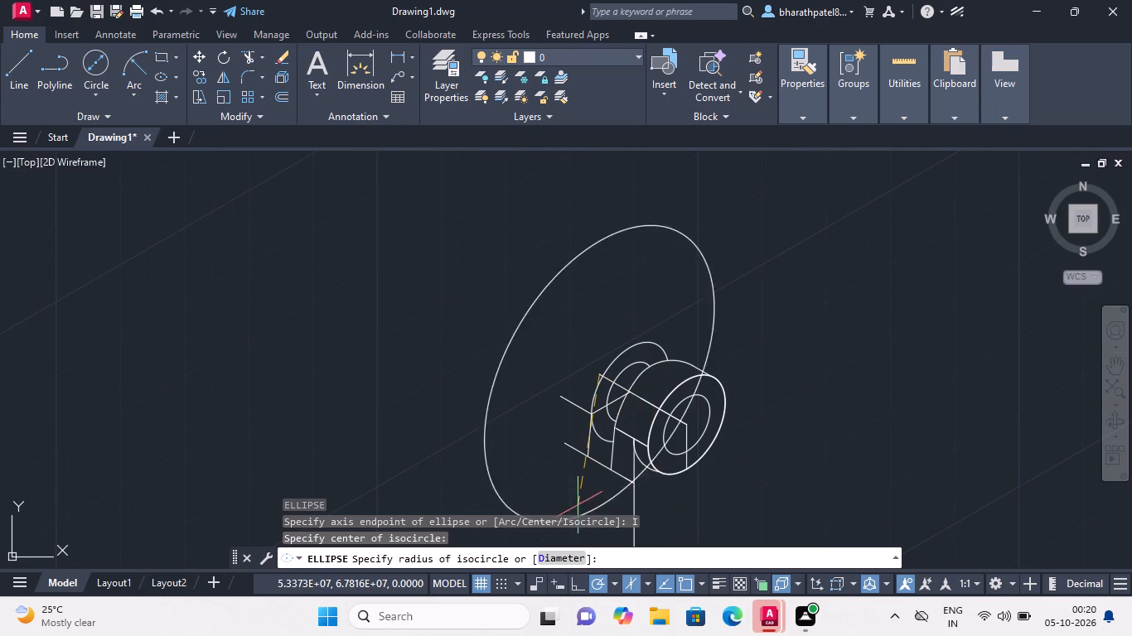
{"action": "left_click", "coordinate": [559, 562]}
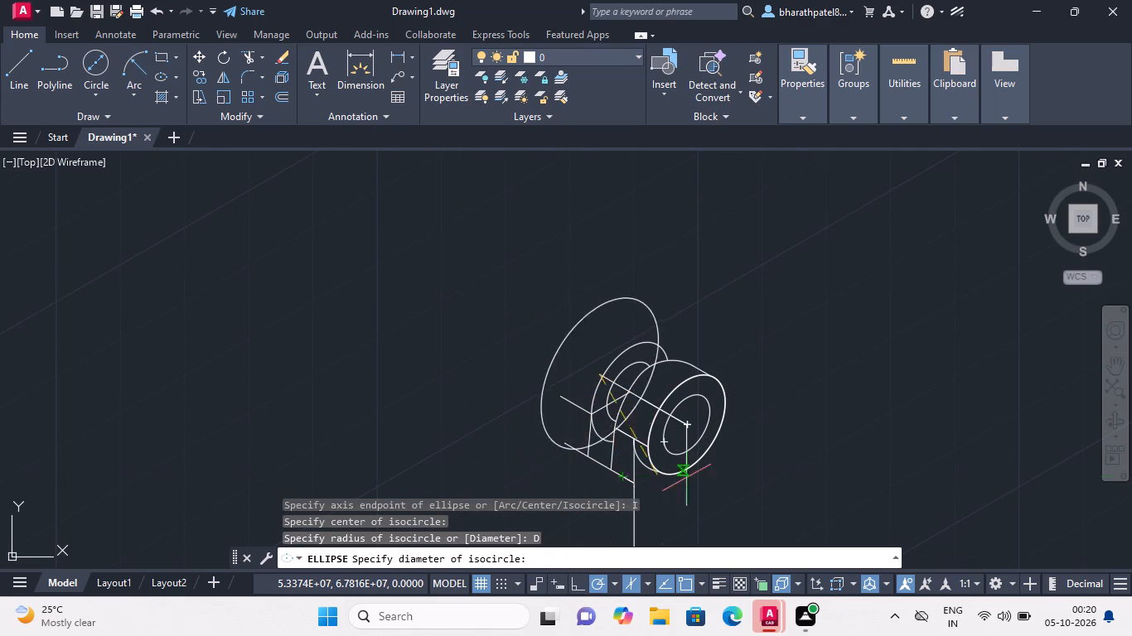
{"action": "type", "text": "60"}
{"action": "key", "text": "Return"}
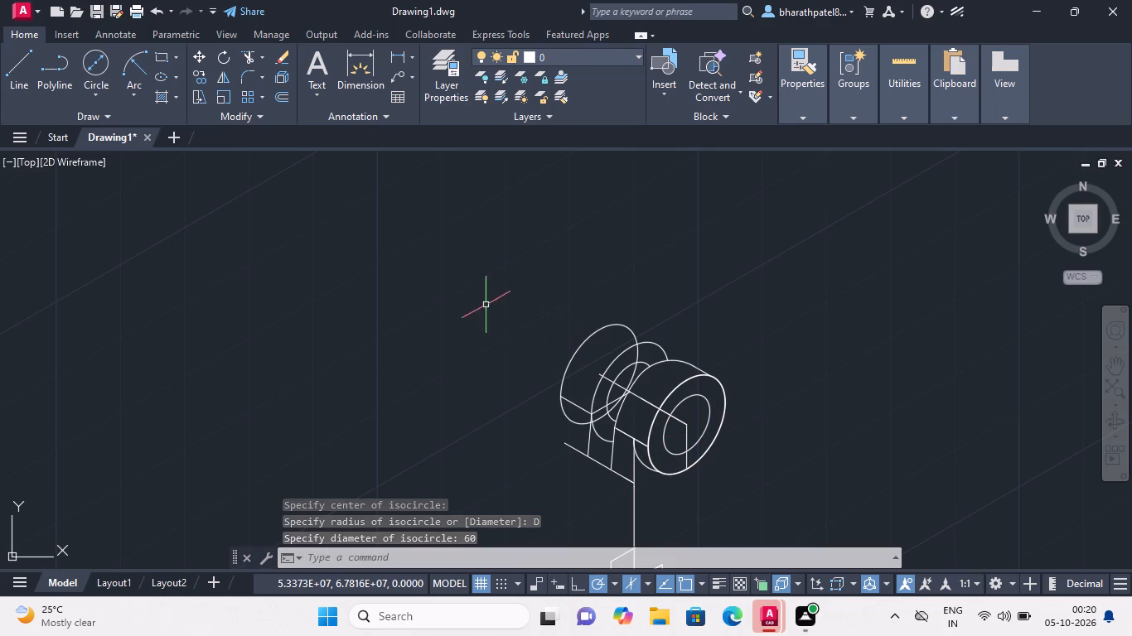
Trim the segments of the rearmost 60-diameter isocircle that lie behind the rear ring and the upright's rear slanted edge.
{"action": "left_click", "coordinate": [244, 55]}
{"action": "scroll", "coordinate": [666, 378], "scroll_direction": "up", "scroll_amount": 3}
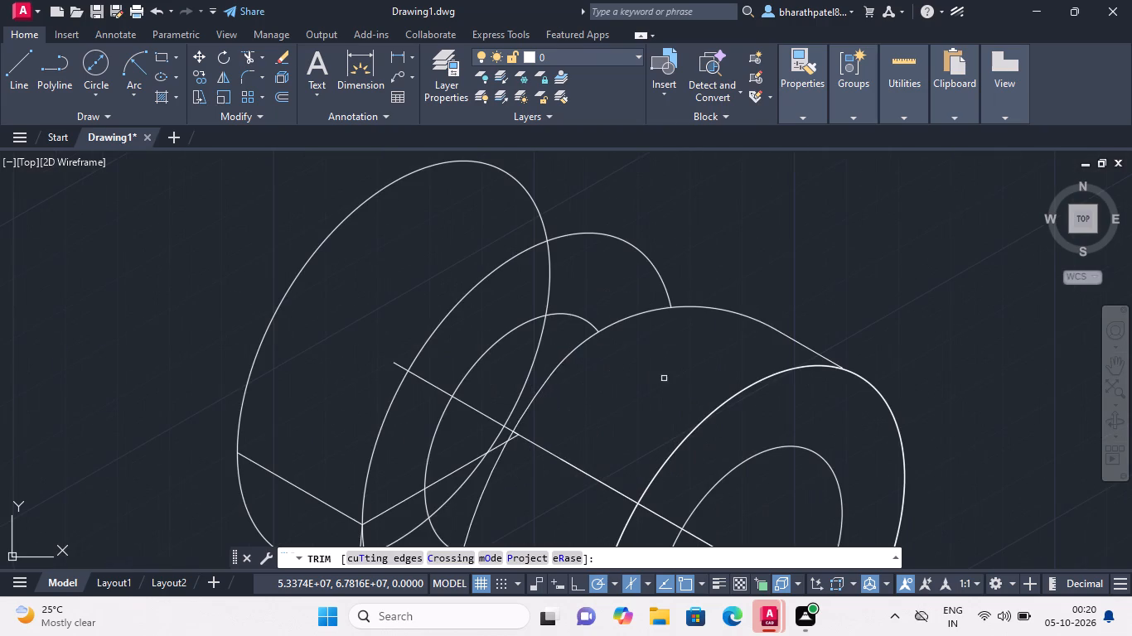
{"action": "left_click", "coordinate": [535, 272]}
{"action": "left_click", "coordinate": [566, 273]}
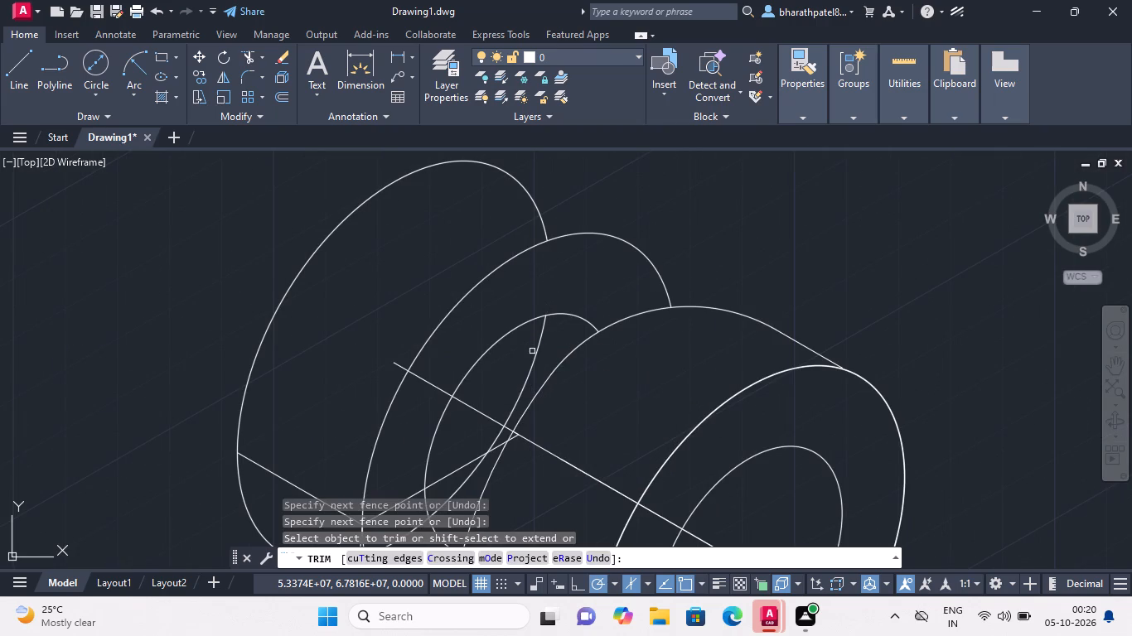
{"action": "left_click", "coordinate": [538, 350]}
{"action": "scroll", "coordinate": [484, 455], "scroll_direction": "up", "scroll_amount": 5}
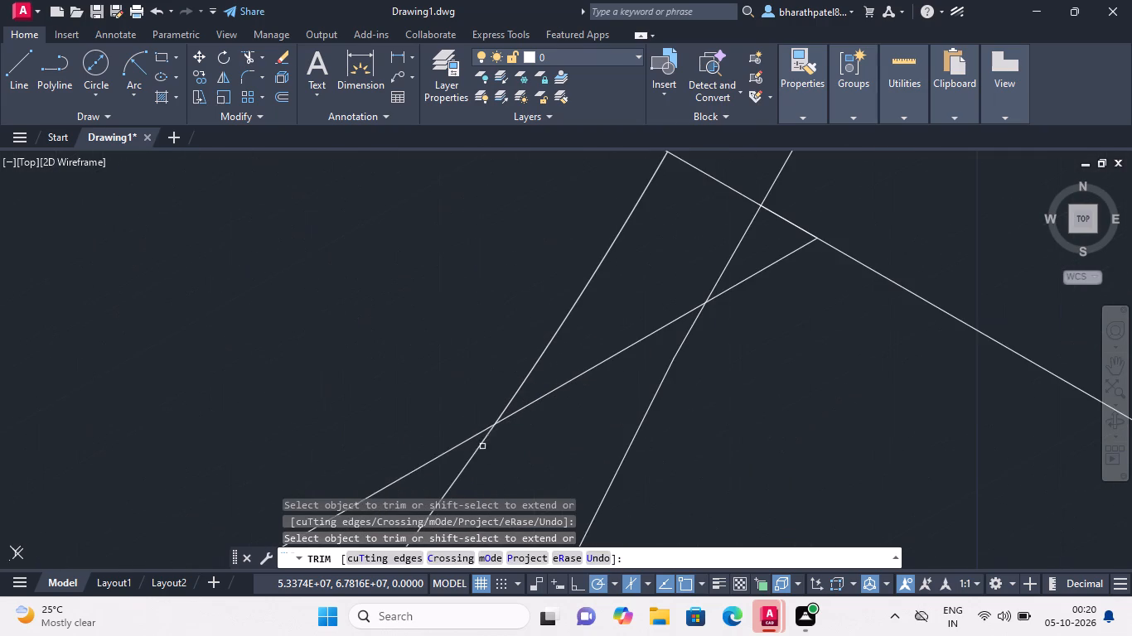
{"action": "scroll", "coordinate": [483, 390], "scroll_direction": "down", "scroll_amount": 6}
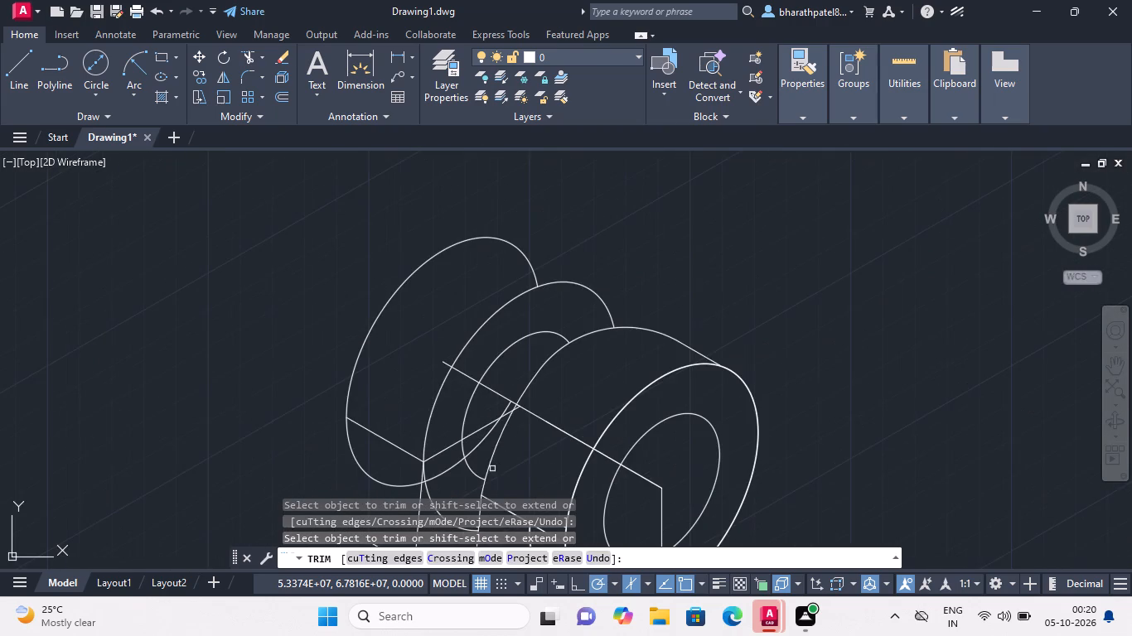
{"action": "scroll", "coordinate": [492, 469], "scroll_direction": "up", "scroll_amount": 4}
{"action": "left_click", "coordinate": [220, 416]}
{"action": "left_click", "coordinate": [239, 455]}
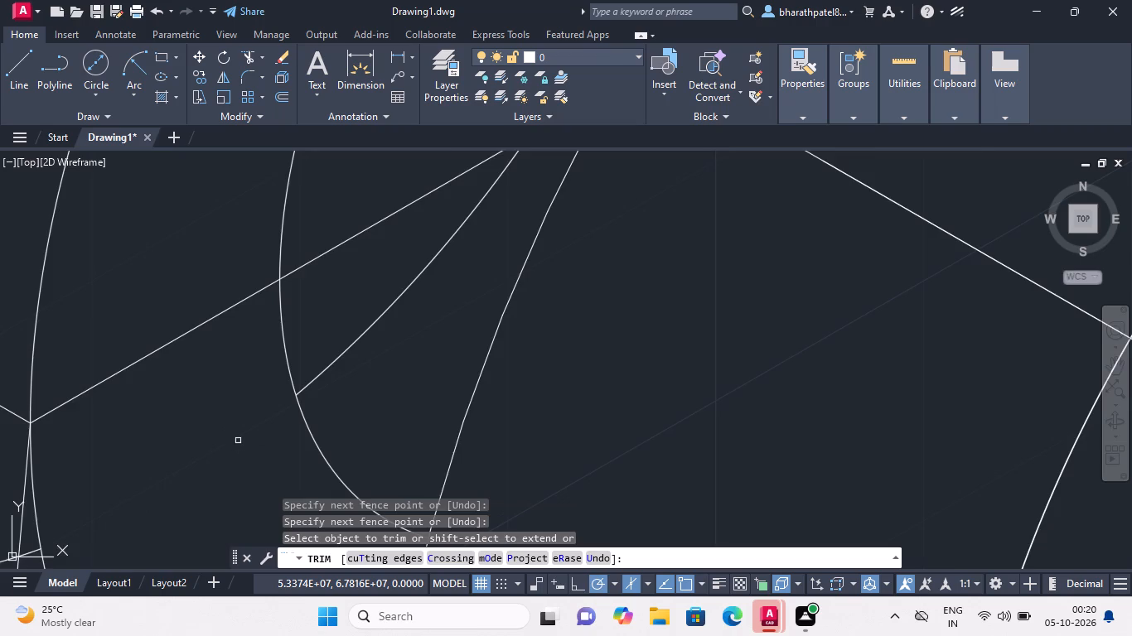
{"action": "scroll", "coordinate": [238, 440], "scroll_direction": "down", "scroll_amount": 4}
{"action": "scroll", "coordinate": [238, 440], "scroll_direction": "up", "scroll_amount": 1}
{"action": "scroll", "coordinate": [238, 440], "scroll_direction": "down", "scroll_amount": 1}
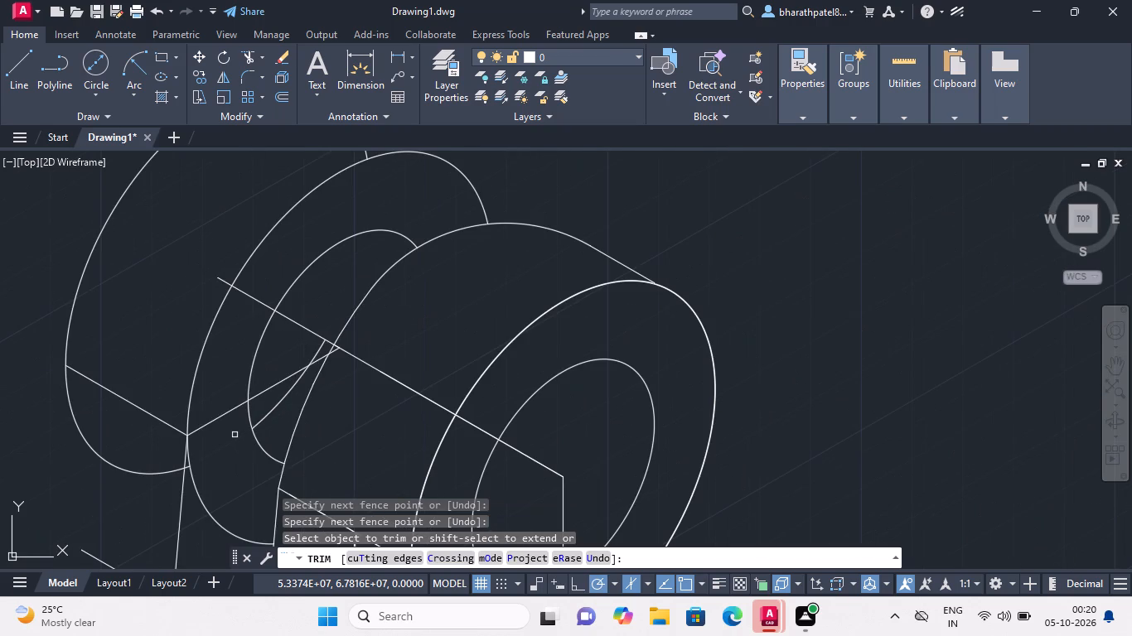
{"action": "scroll", "coordinate": [236, 414], "scroll_direction": "down", "scroll_amount": 3}
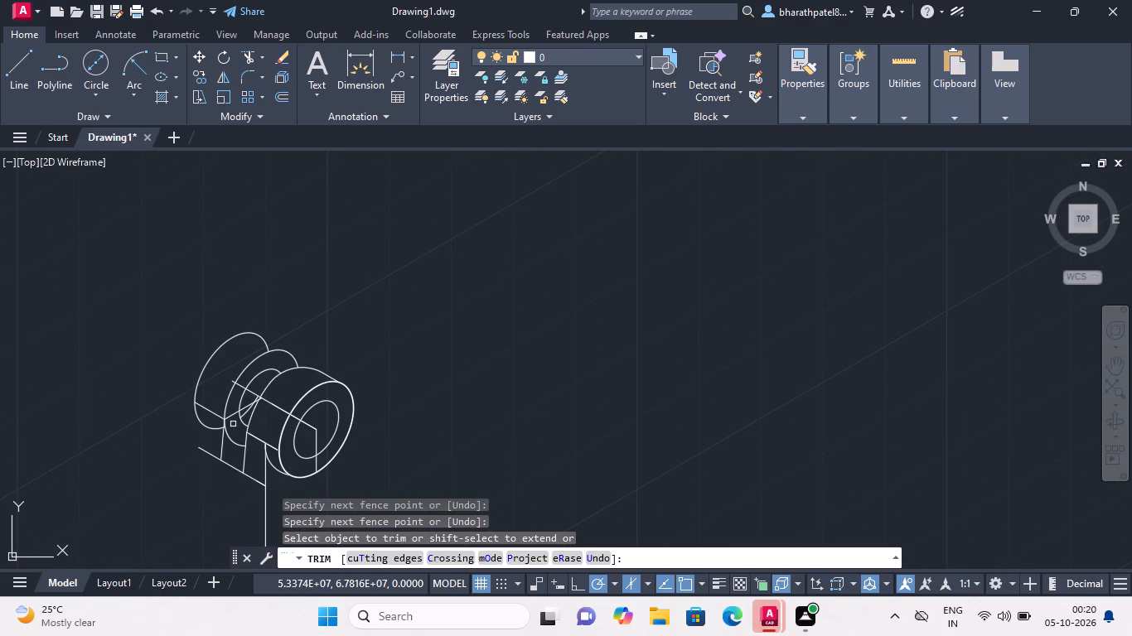
{"action": "scroll", "coordinate": [233, 424], "scroll_direction": "up", "scroll_amount": 2}
{"action": "left_click", "coordinate": [270, 393]}
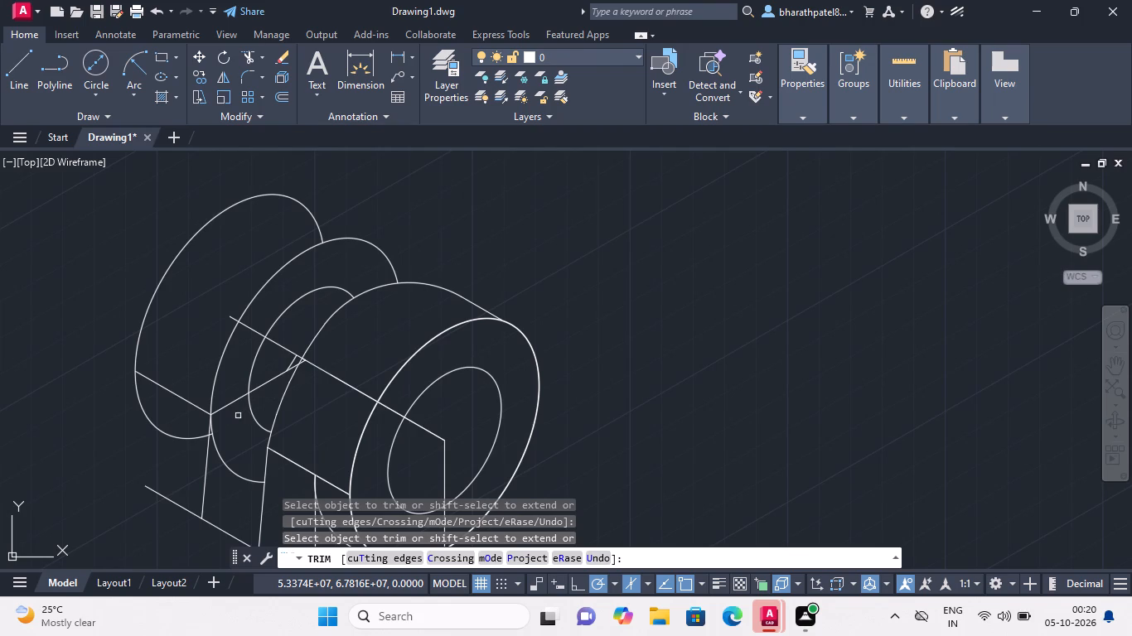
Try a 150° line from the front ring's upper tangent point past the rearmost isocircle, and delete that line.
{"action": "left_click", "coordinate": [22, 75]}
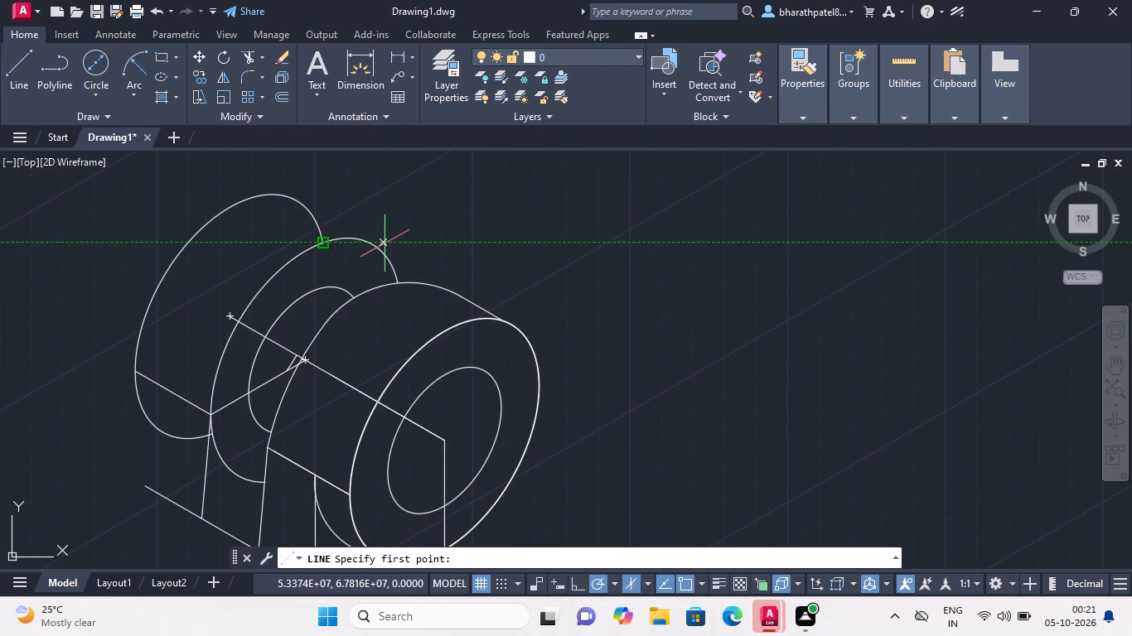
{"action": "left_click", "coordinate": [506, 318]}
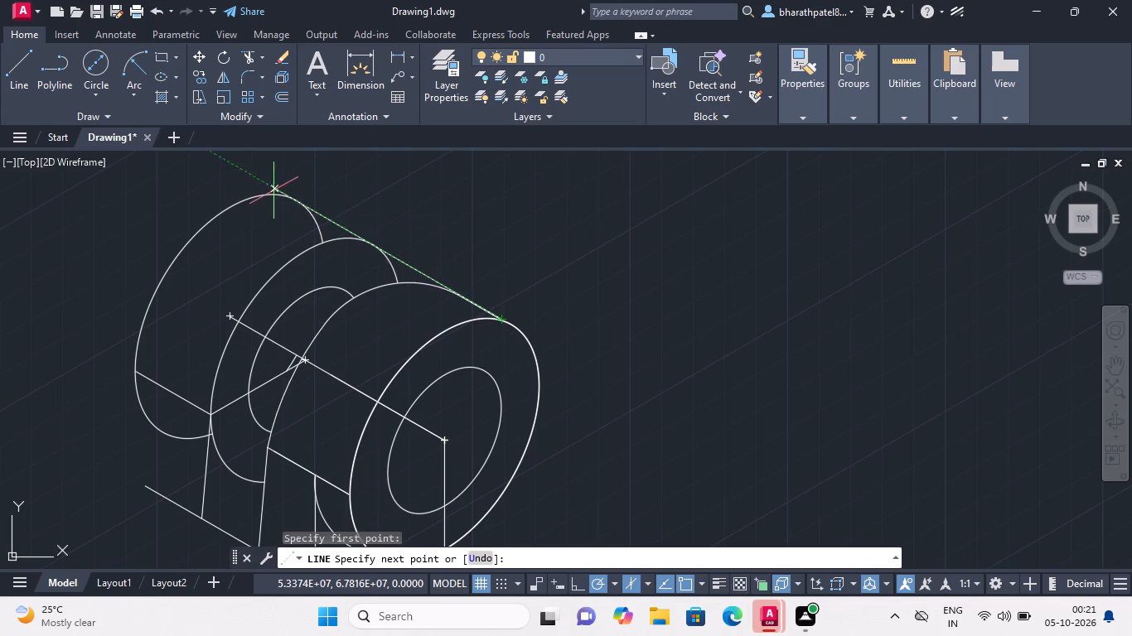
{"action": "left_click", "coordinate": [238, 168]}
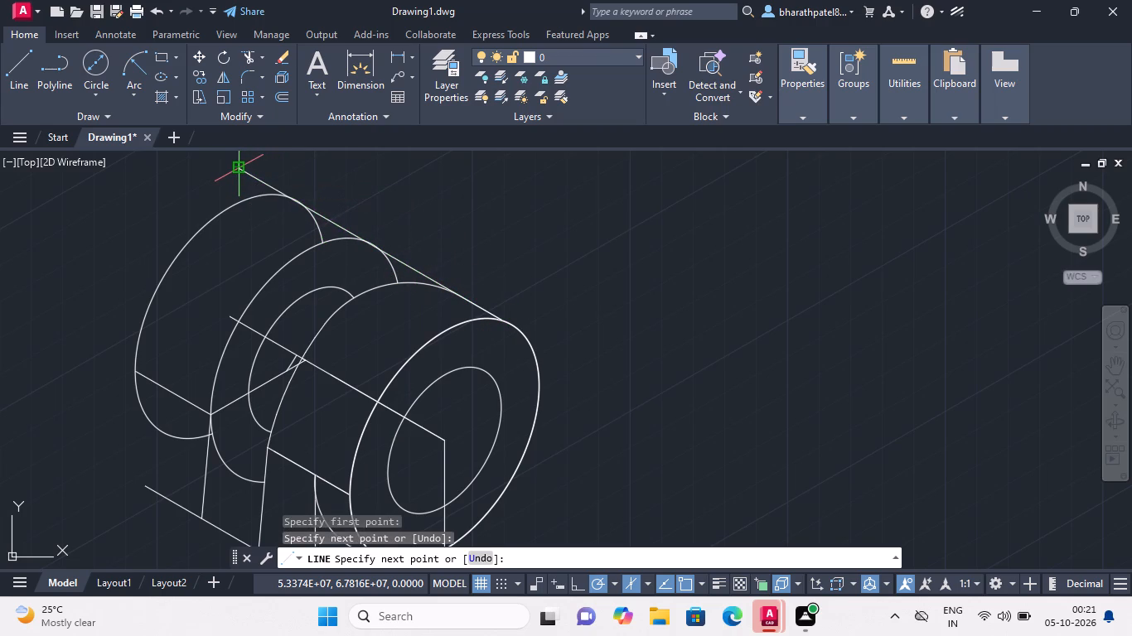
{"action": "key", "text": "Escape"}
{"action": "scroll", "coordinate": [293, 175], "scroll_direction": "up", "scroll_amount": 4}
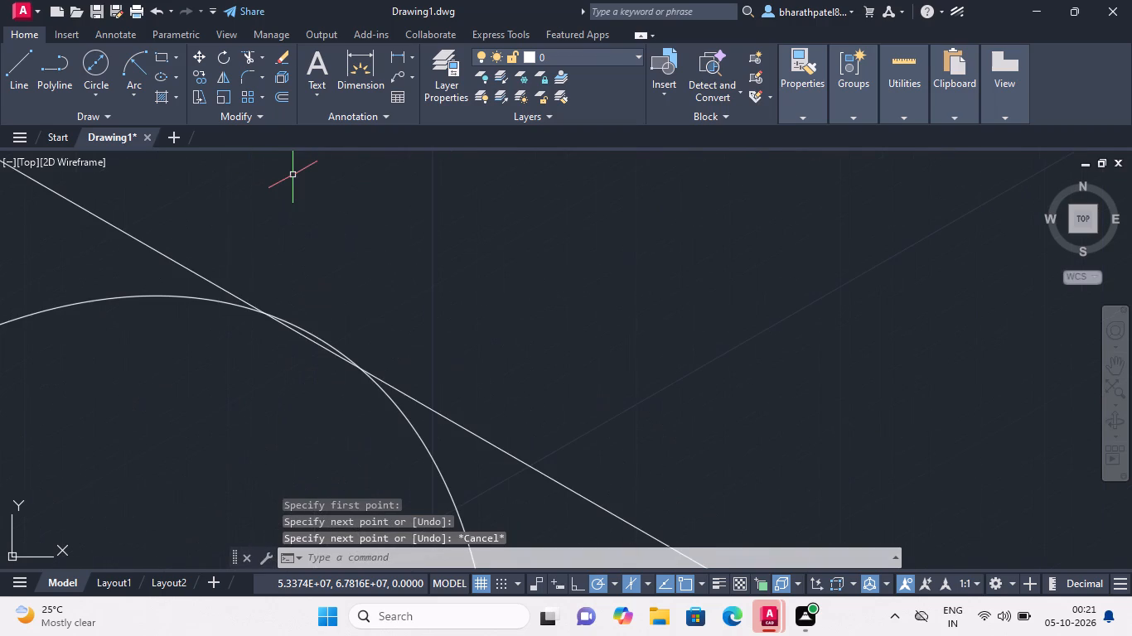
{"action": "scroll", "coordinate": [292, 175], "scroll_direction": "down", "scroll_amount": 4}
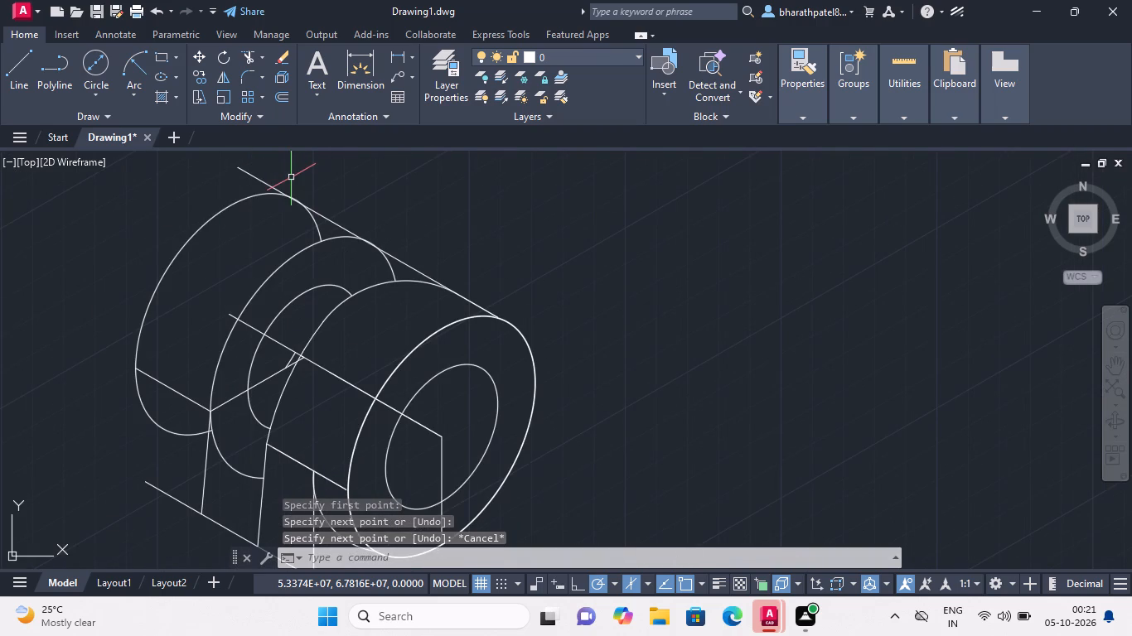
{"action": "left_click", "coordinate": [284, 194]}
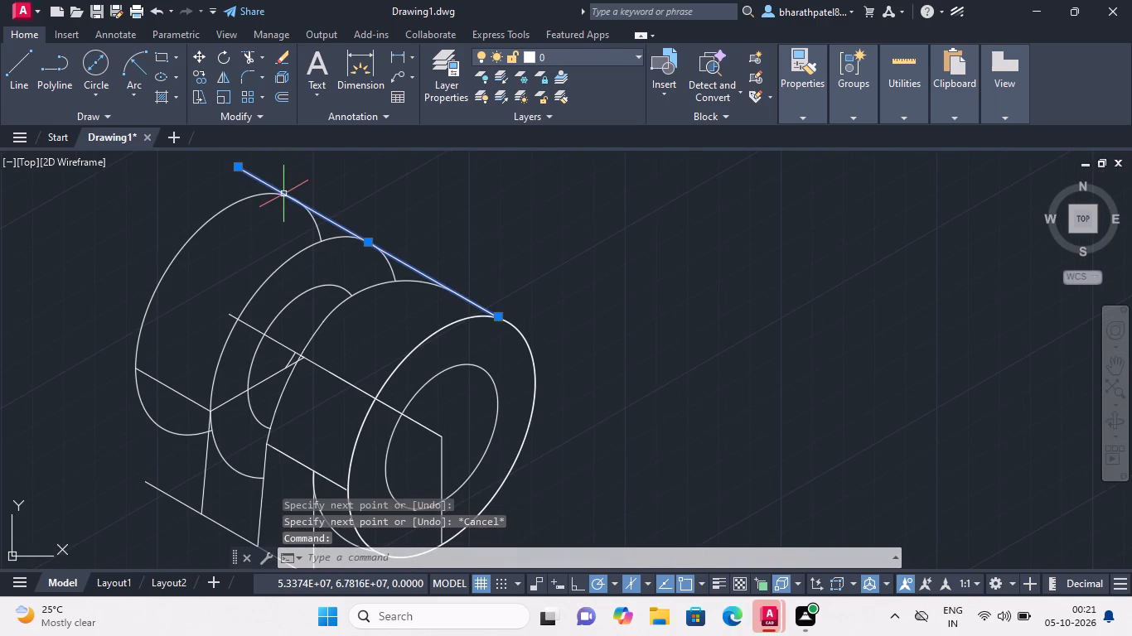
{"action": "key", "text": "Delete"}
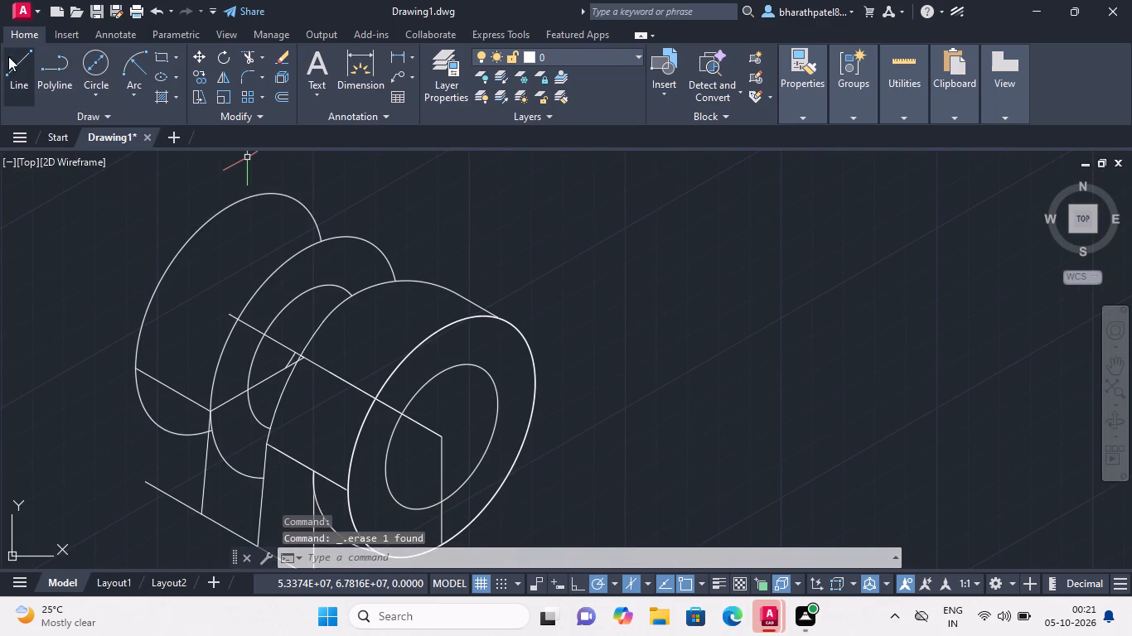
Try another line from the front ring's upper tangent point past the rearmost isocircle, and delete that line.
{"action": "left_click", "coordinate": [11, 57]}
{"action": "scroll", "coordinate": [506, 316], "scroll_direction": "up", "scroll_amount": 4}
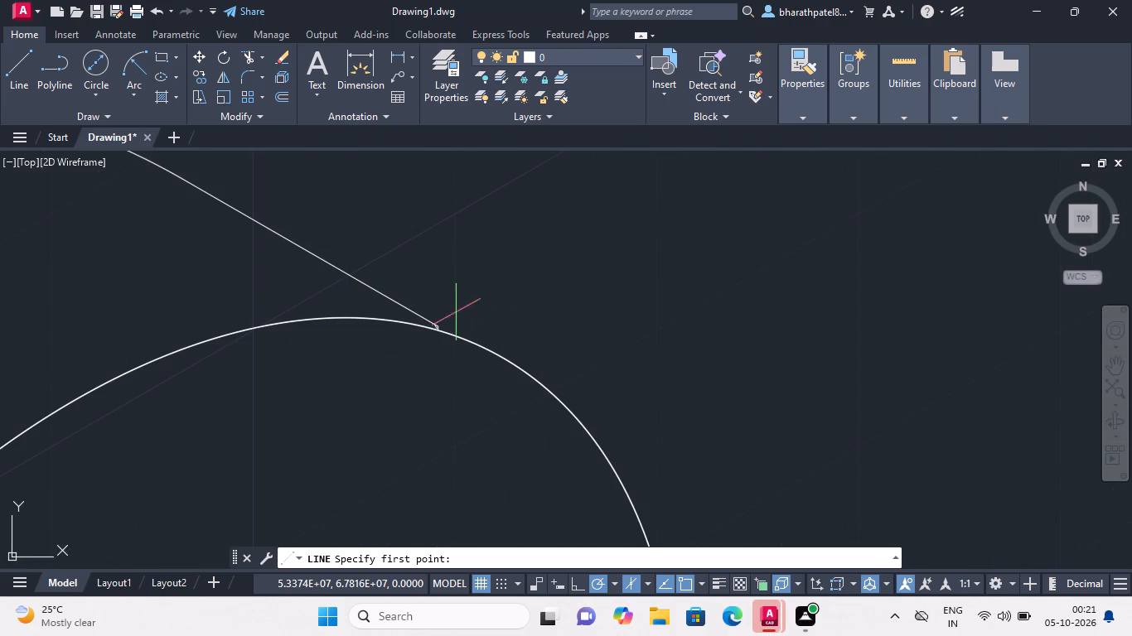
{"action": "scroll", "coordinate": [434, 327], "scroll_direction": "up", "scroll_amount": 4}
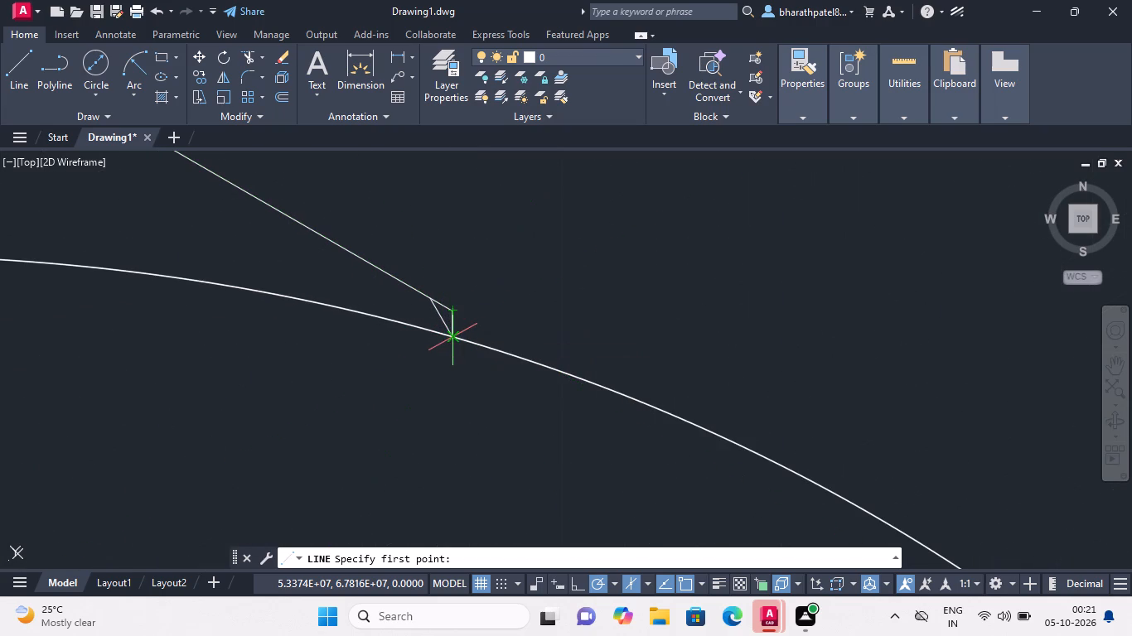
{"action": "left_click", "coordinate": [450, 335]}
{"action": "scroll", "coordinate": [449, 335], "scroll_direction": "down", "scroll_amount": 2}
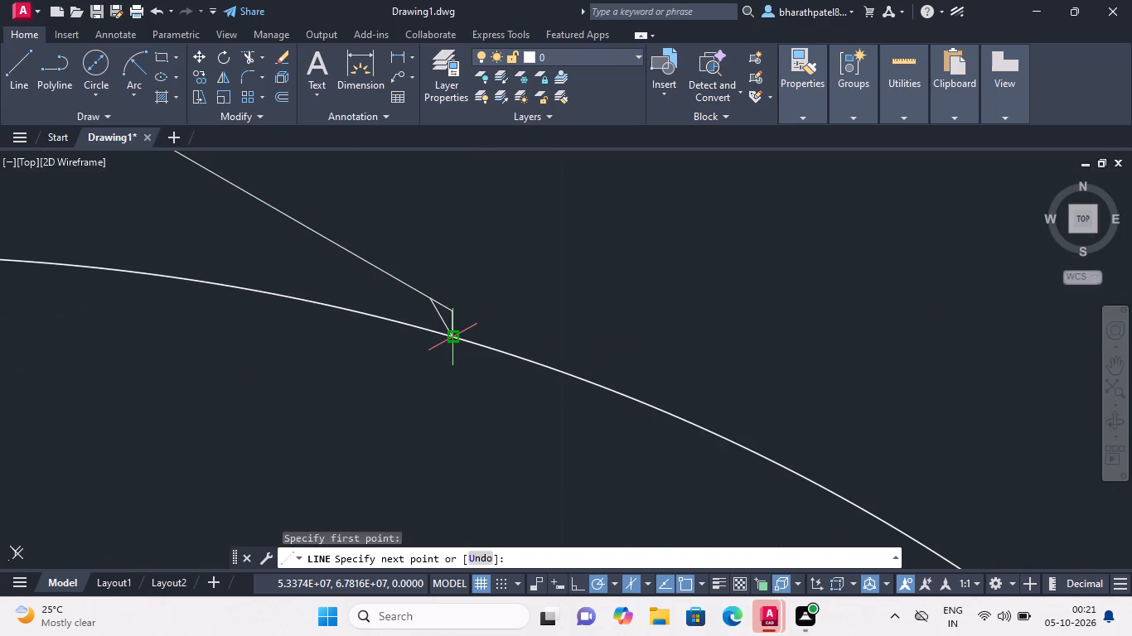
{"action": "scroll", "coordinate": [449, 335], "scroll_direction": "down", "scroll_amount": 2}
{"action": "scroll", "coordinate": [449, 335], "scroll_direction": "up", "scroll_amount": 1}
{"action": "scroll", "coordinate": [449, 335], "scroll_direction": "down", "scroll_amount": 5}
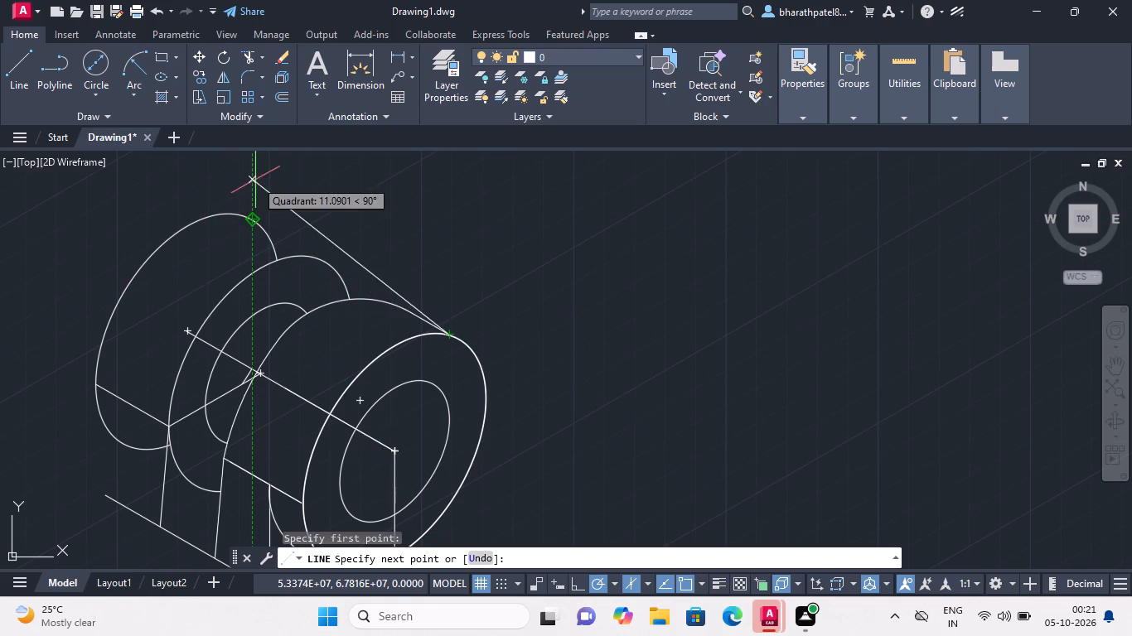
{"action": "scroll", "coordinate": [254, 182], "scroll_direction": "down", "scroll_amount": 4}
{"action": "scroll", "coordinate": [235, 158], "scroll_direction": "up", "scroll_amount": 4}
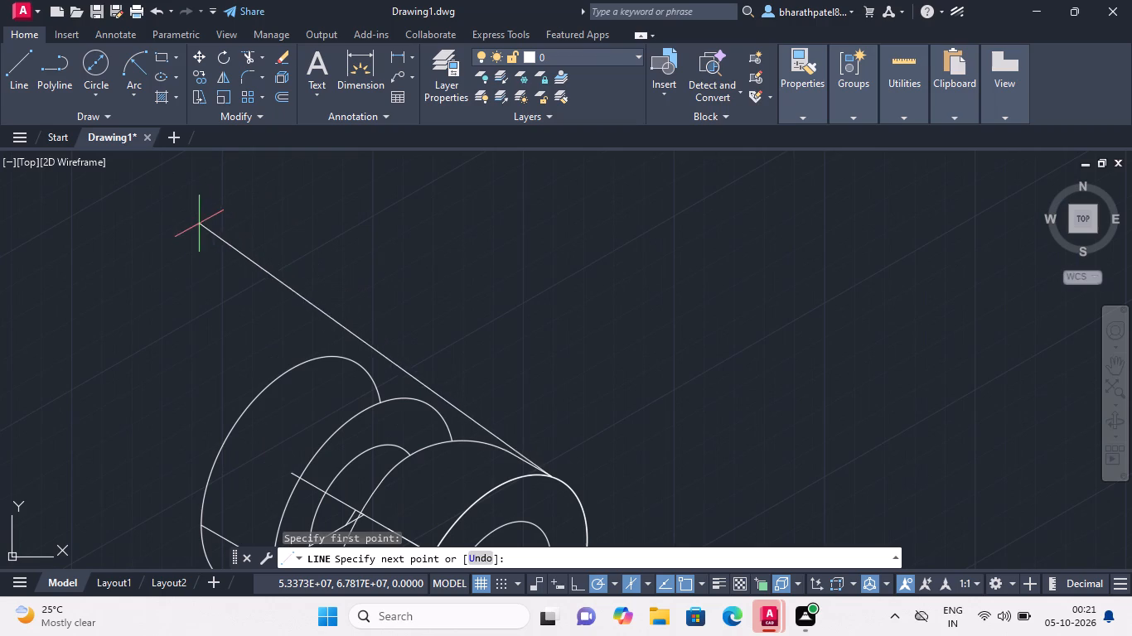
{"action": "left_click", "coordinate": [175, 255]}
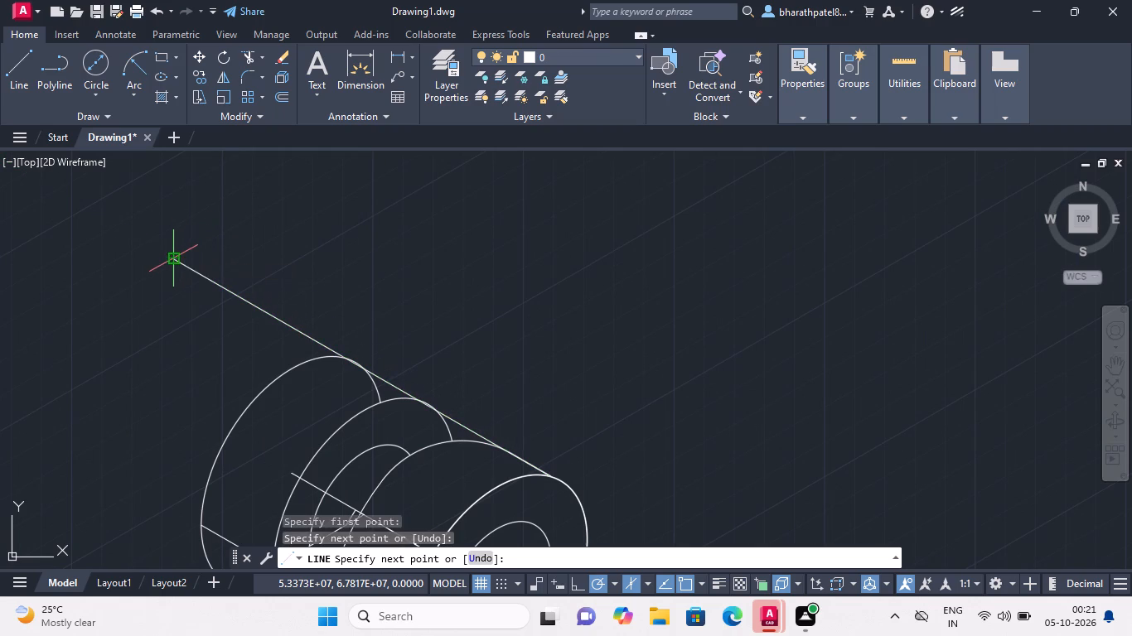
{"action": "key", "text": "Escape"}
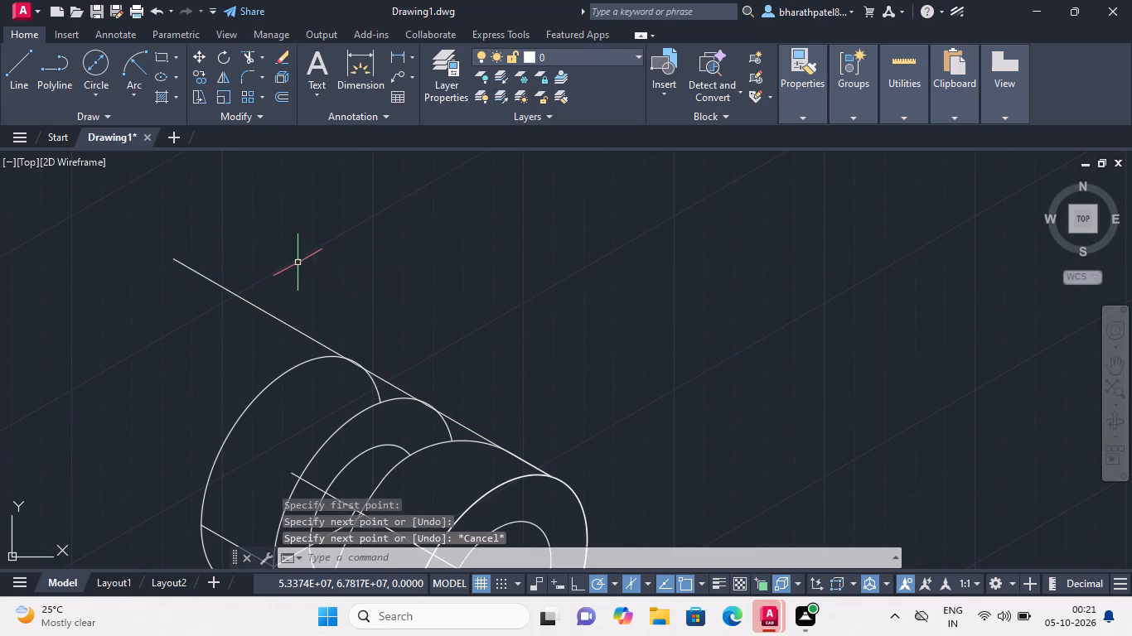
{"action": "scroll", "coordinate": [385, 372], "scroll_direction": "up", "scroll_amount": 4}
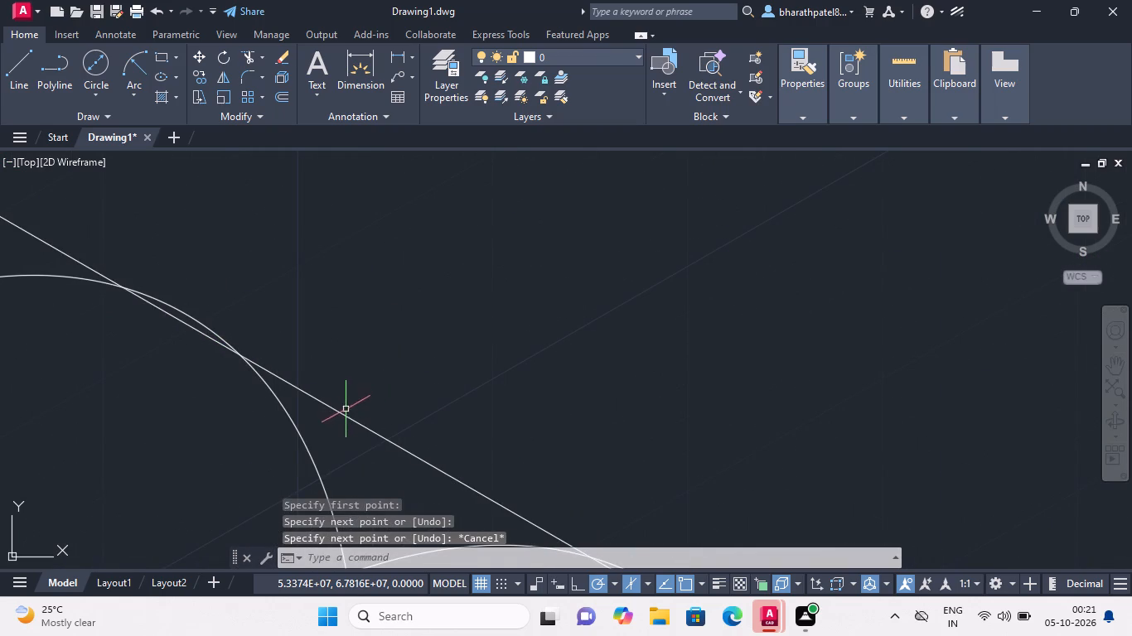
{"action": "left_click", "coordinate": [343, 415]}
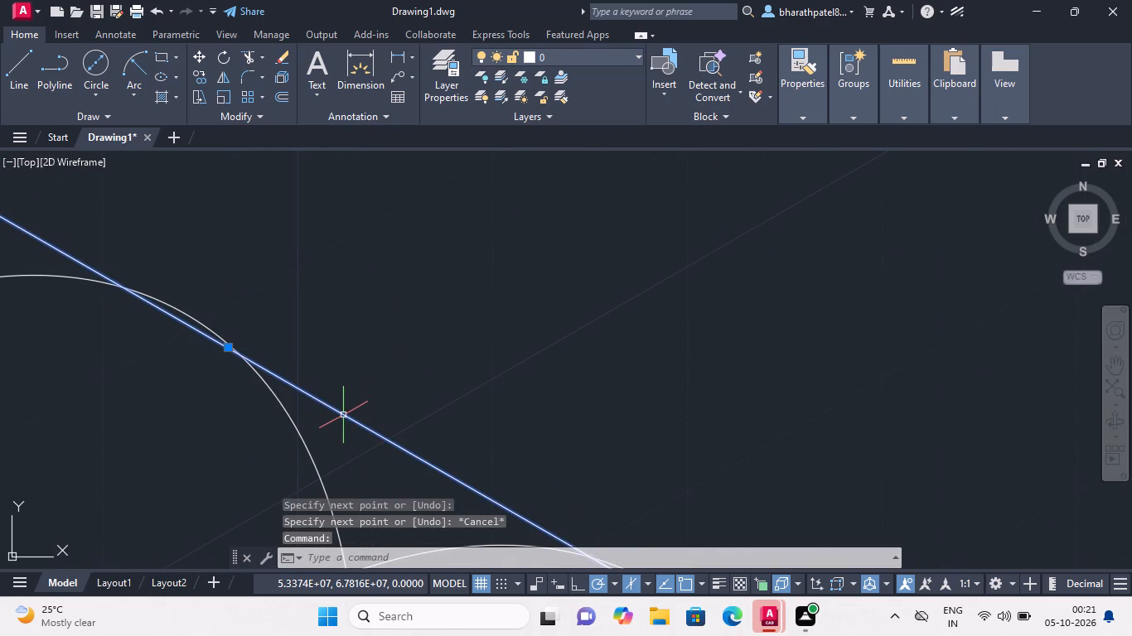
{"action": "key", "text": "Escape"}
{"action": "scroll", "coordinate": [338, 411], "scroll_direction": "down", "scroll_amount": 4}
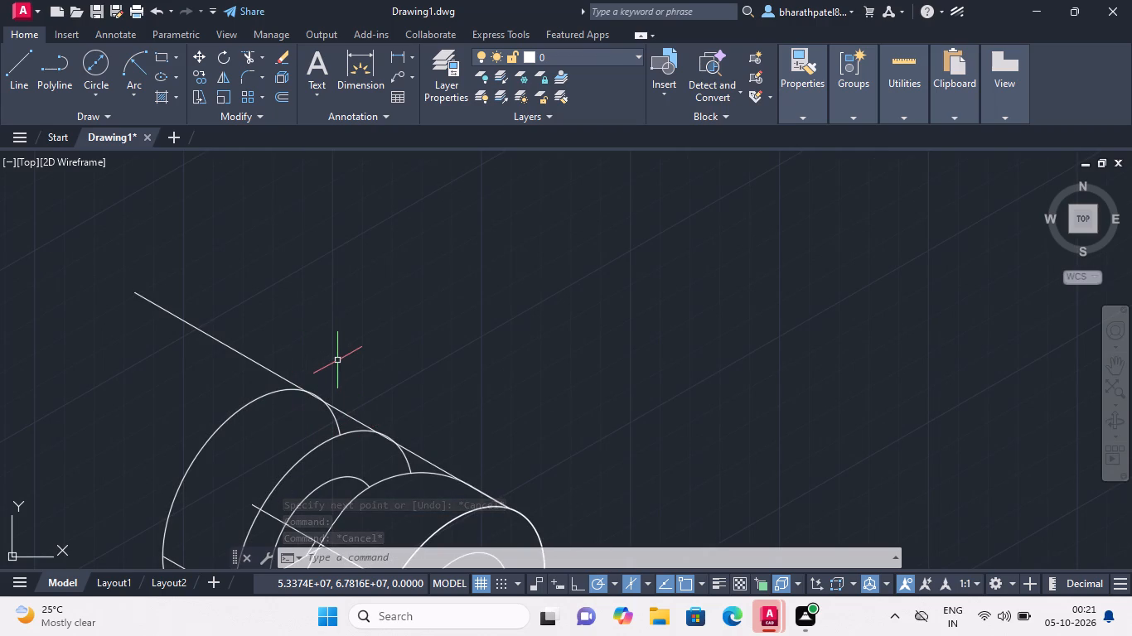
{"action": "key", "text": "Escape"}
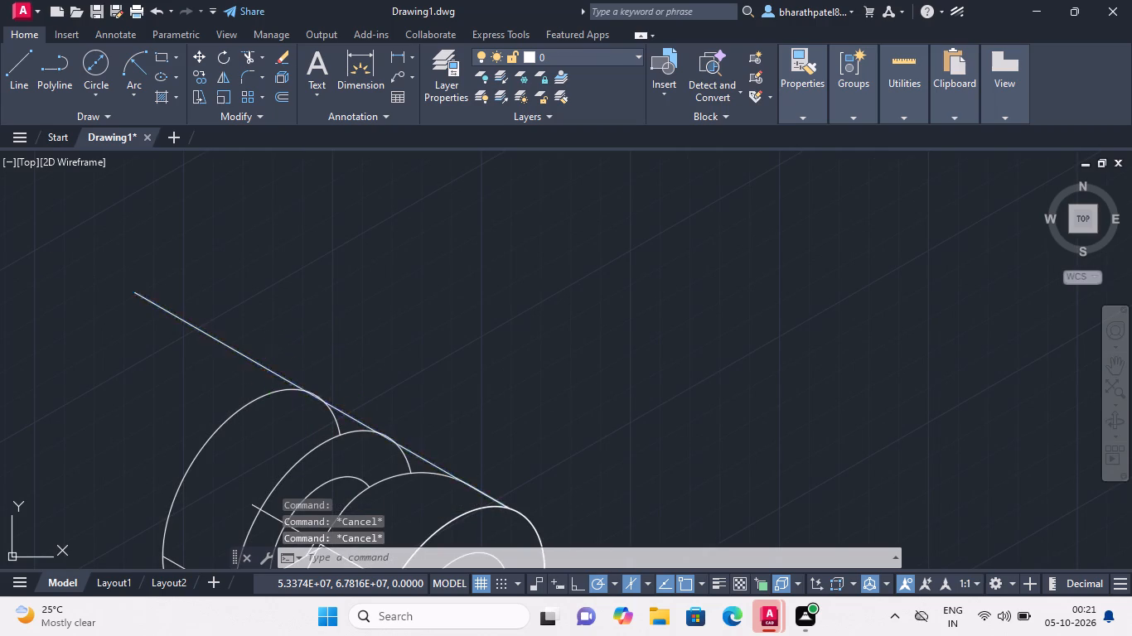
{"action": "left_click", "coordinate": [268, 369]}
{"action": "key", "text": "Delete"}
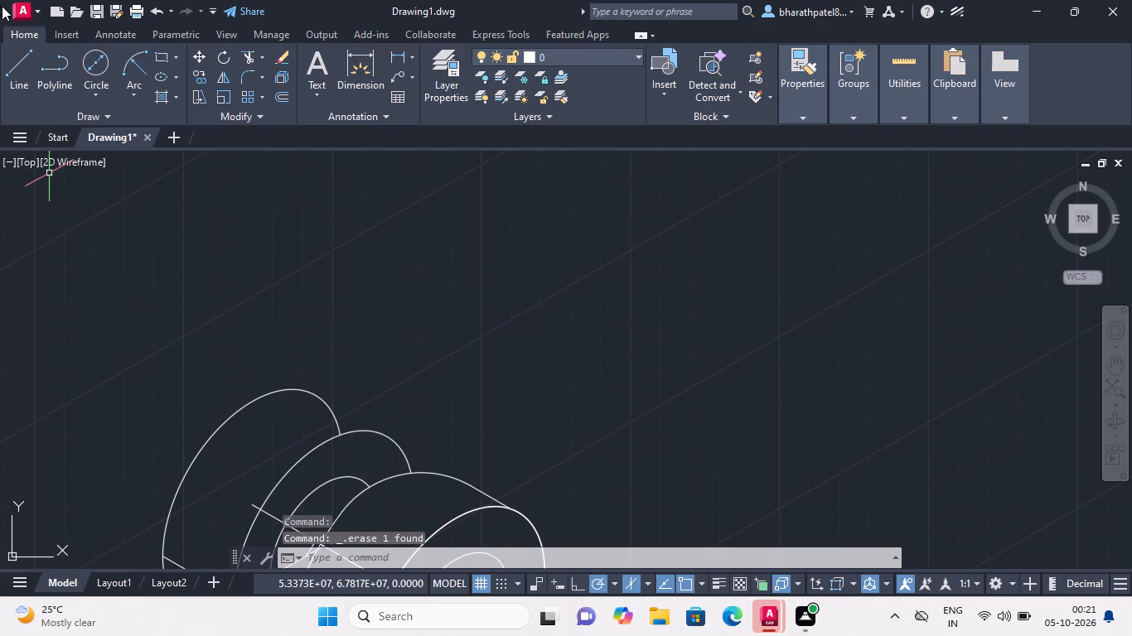
Draw a tangent line at 150° from the front ring's upper tangent point to the rearmost isocircle's upper quadrant.
{"action": "left_click", "coordinate": [20, 55]}
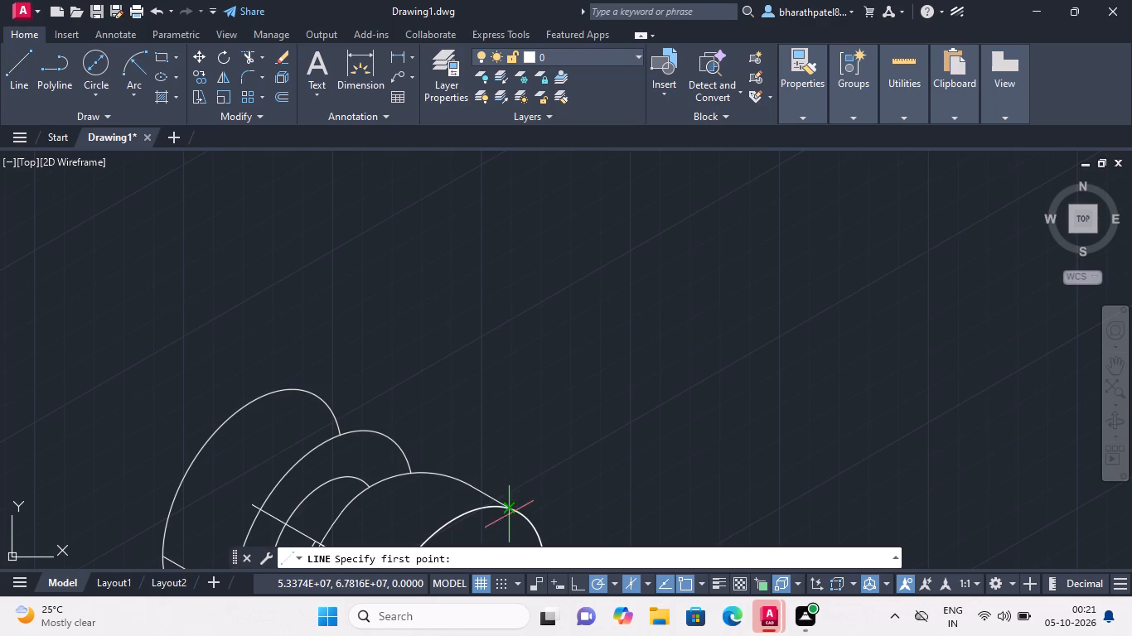
{"action": "scroll", "coordinate": [509, 514], "scroll_direction": "up", "scroll_amount": 5}
{"action": "left_click", "coordinate": [486, 465]}
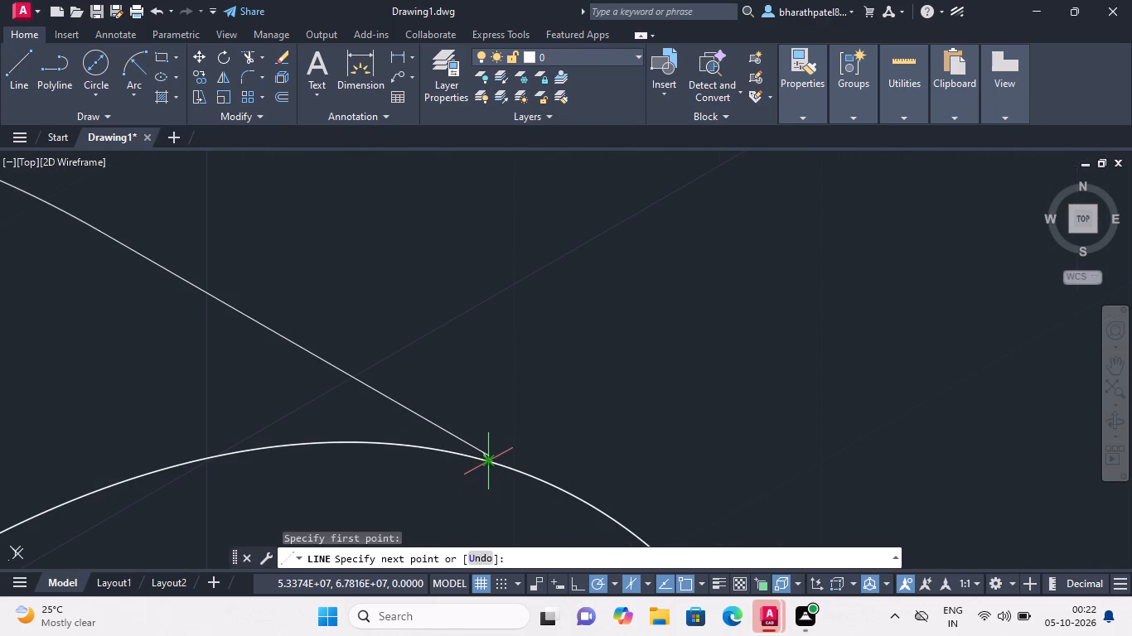
{"action": "scroll", "coordinate": [486, 464], "scroll_direction": "down", "scroll_amount": 6}
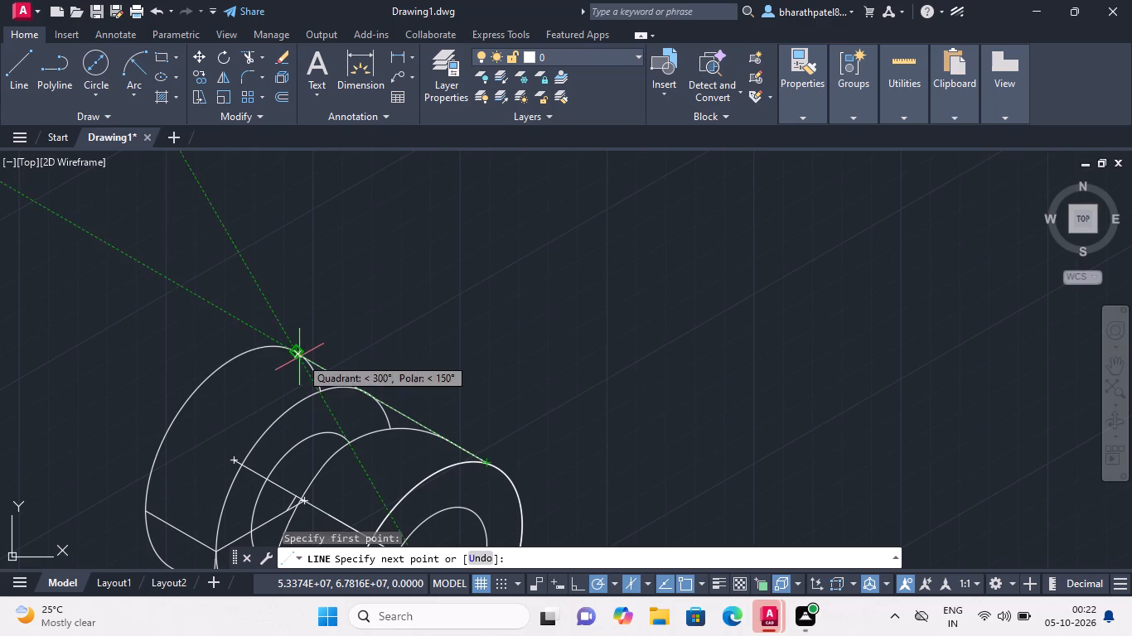
{"action": "scroll", "coordinate": [297, 357], "scroll_direction": "up", "scroll_amount": 3}
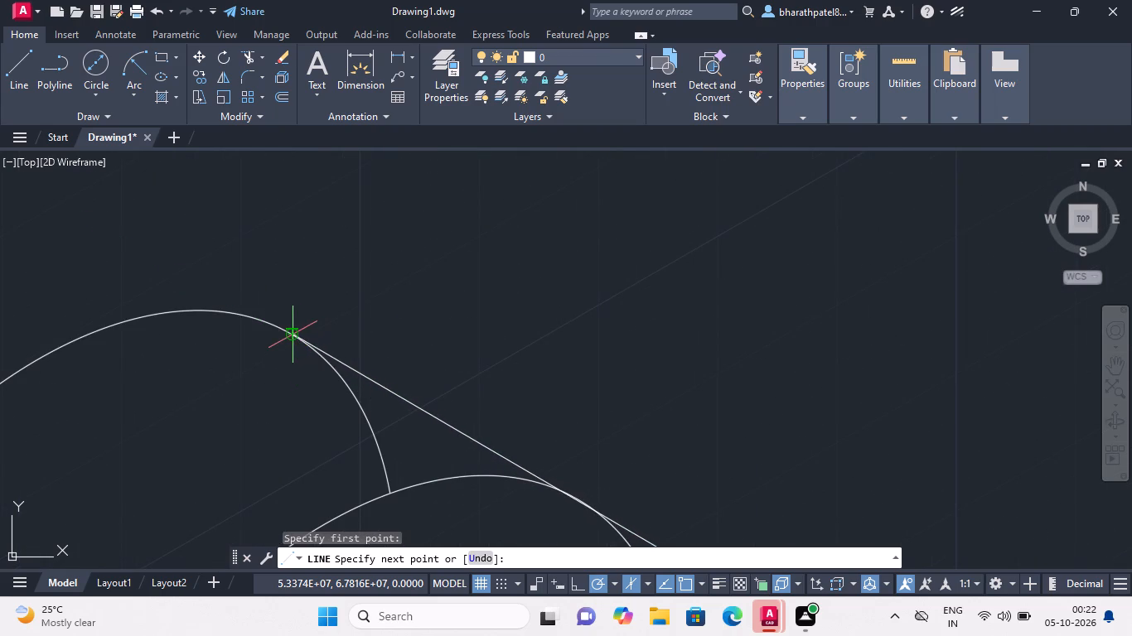
{"action": "left_click", "coordinate": [297, 334]}
{"action": "scroll", "coordinate": [297, 334], "scroll_direction": "down", "scroll_amount": 3}
{"action": "key", "text": "Escape"}
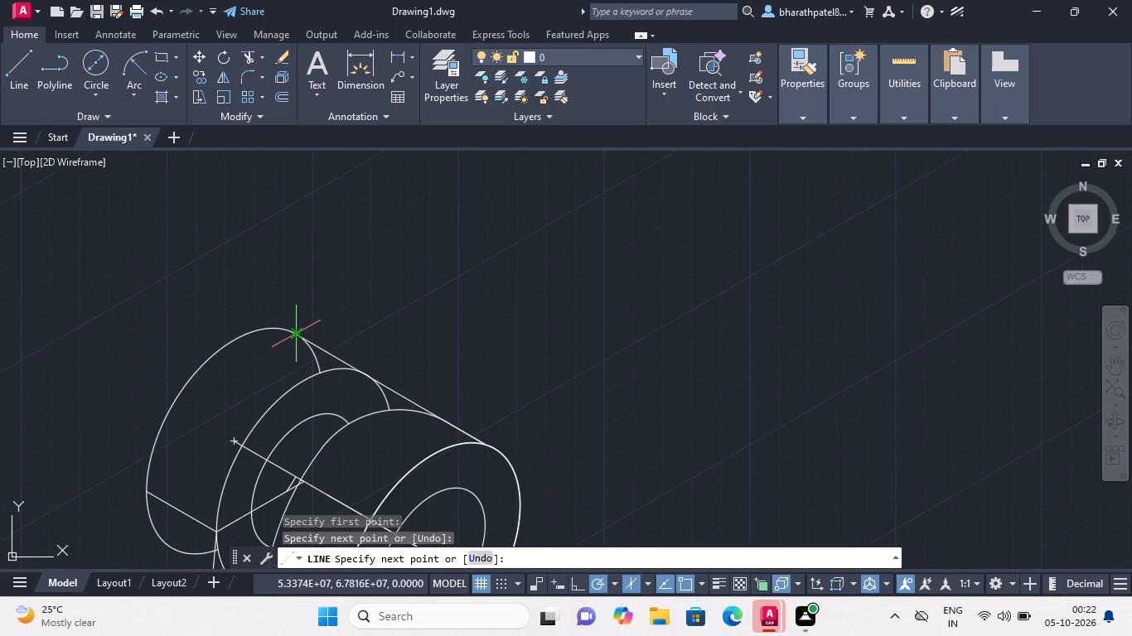
Trim away the duplicate upper edge line and the short stray segments at the front ring's upper tangent point.
{"action": "scroll", "coordinate": [326, 347], "scroll_direction": "up", "scroll_amount": 4}
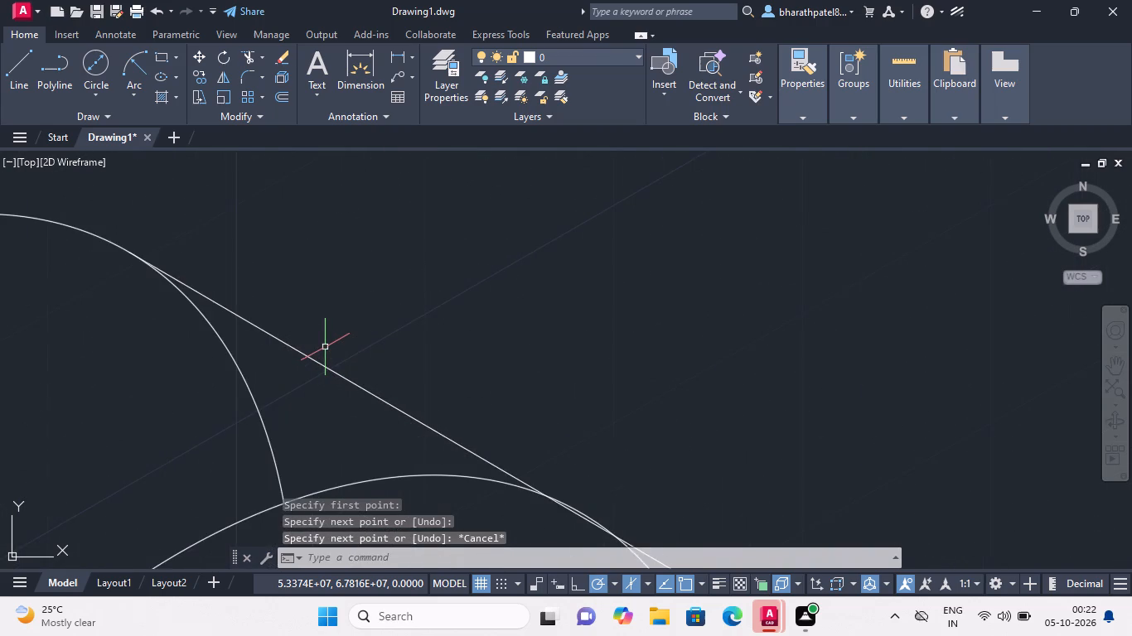
{"action": "scroll", "coordinate": [325, 347], "scroll_direction": "down", "scroll_amount": 5}
{"action": "scroll", "coordinate": [413, 390], "scroll_direction": "up", "scroll_amount": 5}
{"action": "scroll", "coordinate": [413, 384], "scroll_direction": "down", "scroll_amount": 4}
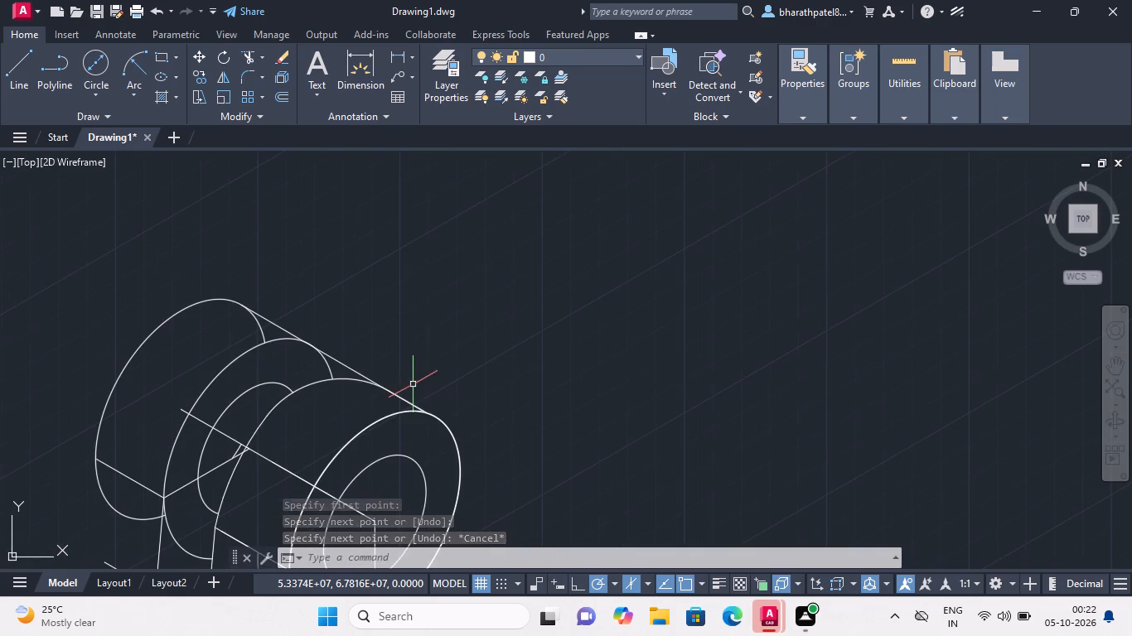
{"action": "scroll", "coordinate": [425, 417], "scroll_direction": "up", "scroll_amount": 4}
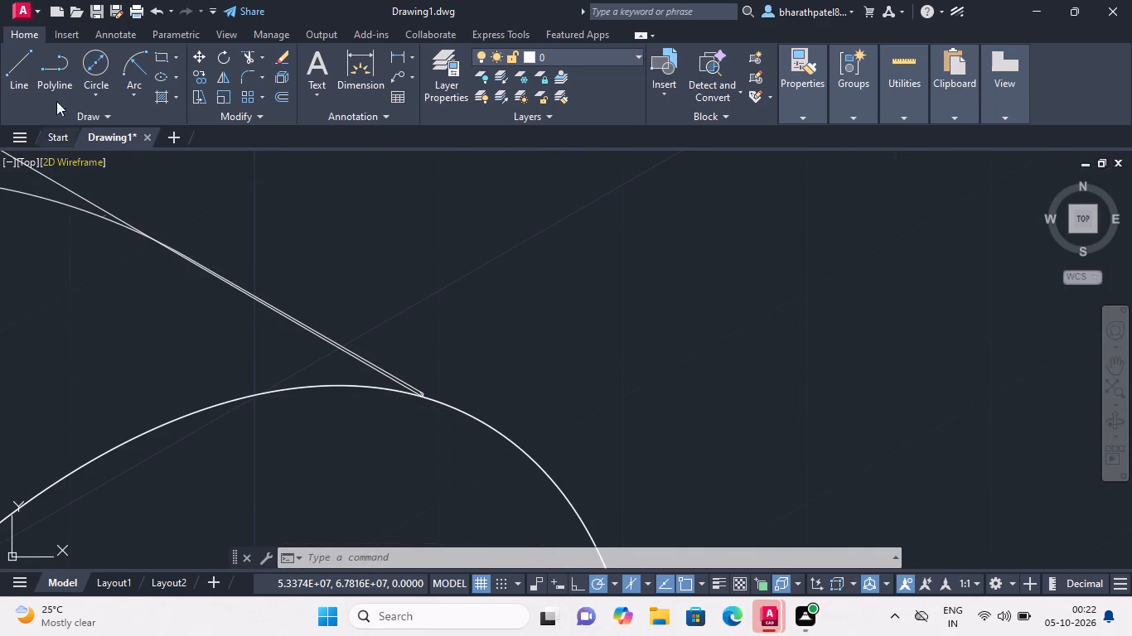
{"action": "left_click", "coordinate": [254, 55]}
{"action": "scroll", "coordinate": [445, 378], "scroll_direction": "up", "scroll_amount": 5}
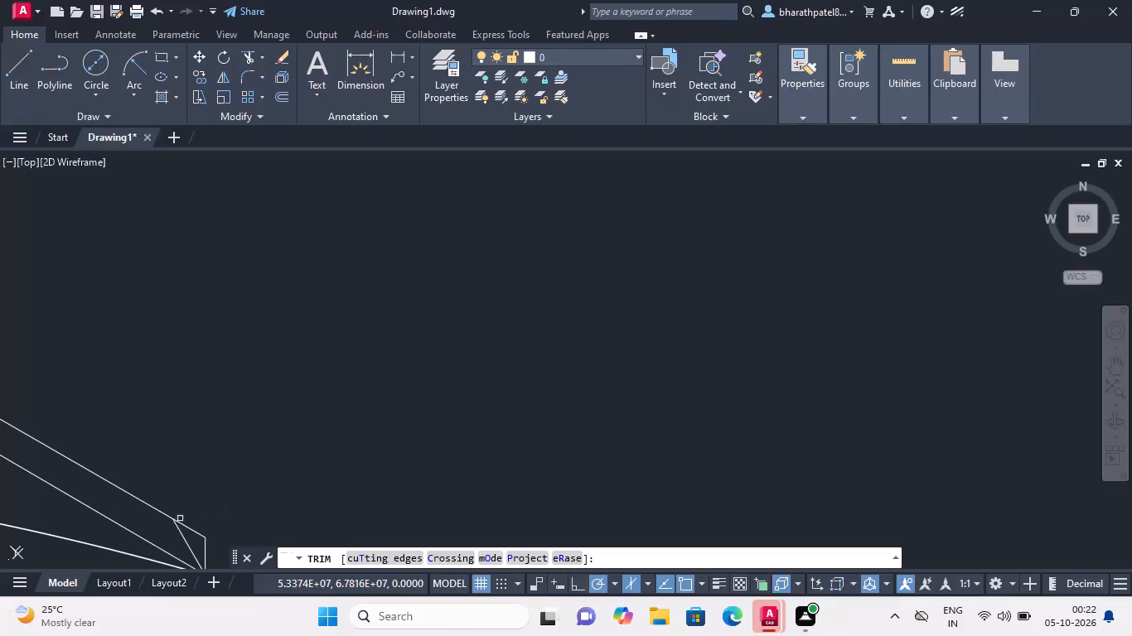
{"action": "left_click", "coordinate": [172, 531]}
{"action": "left_click", "coordinate": [235, 533]}
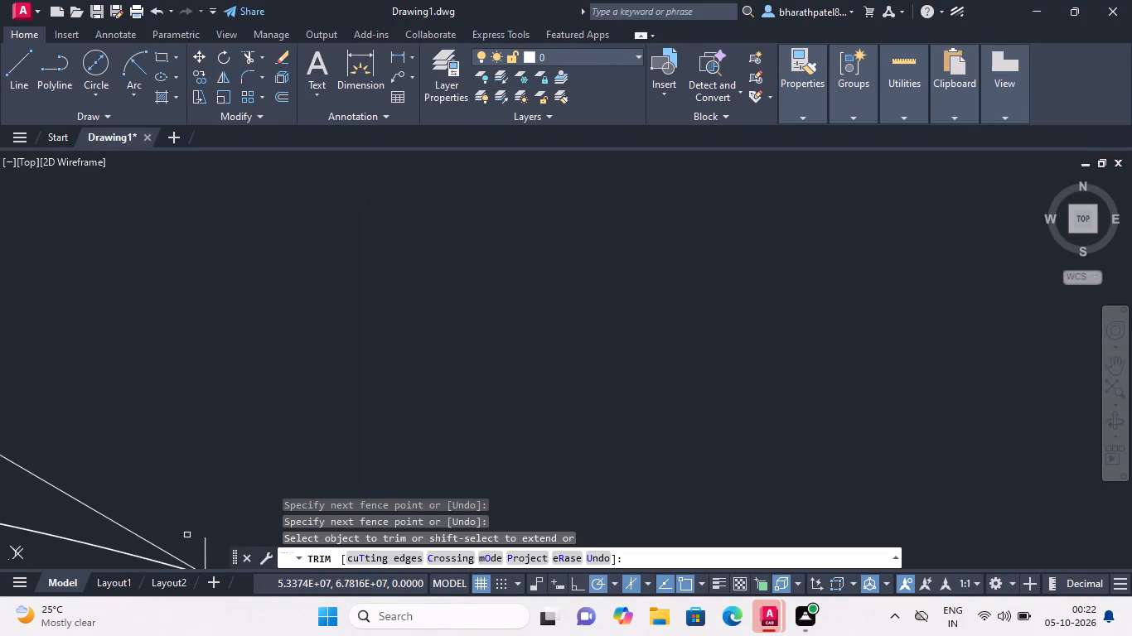
{"action": "double_click", "coordinate": [209, 543]}
{"action": "left_click", "coordinate": [194, 542]}
{"action": "scroll", "coordinate": [247, 460], "scroll_direction": "down", "scroll_amount": 5}
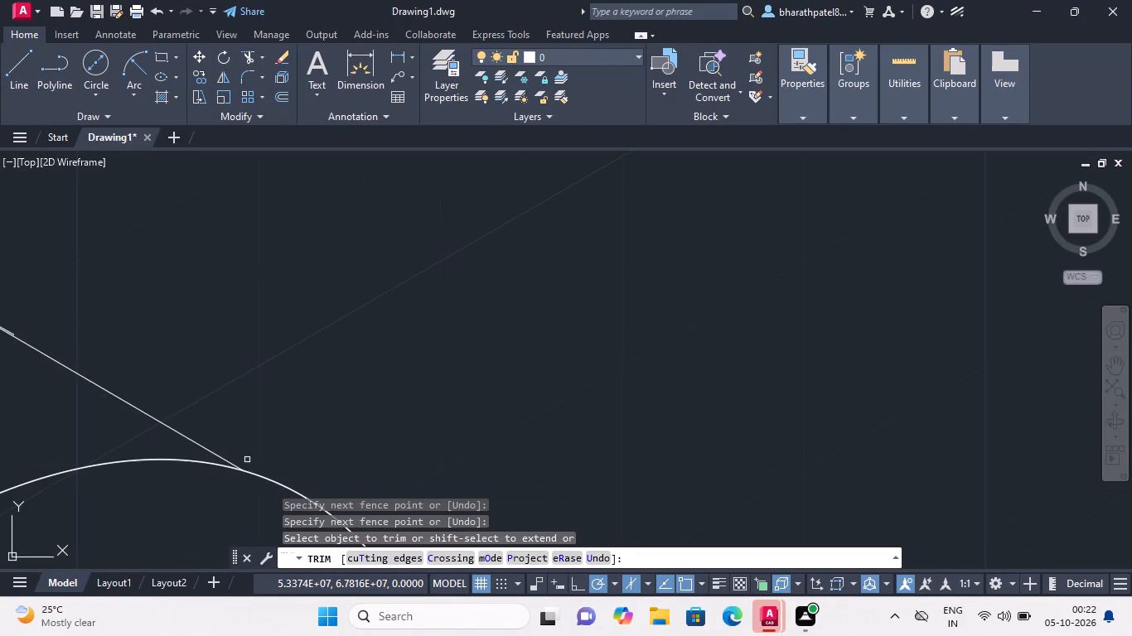
Trim the short end of the front ring's back arc that overshoots the new tangent line.
{"action": "scroll", "coordinate": [231, 435], "scroll_direction": "down", "scroll_amount": 2}
{"action": "scroll", "coordinate": [198, 432], "scroll_direction": "up", "scroll_amount": 4}
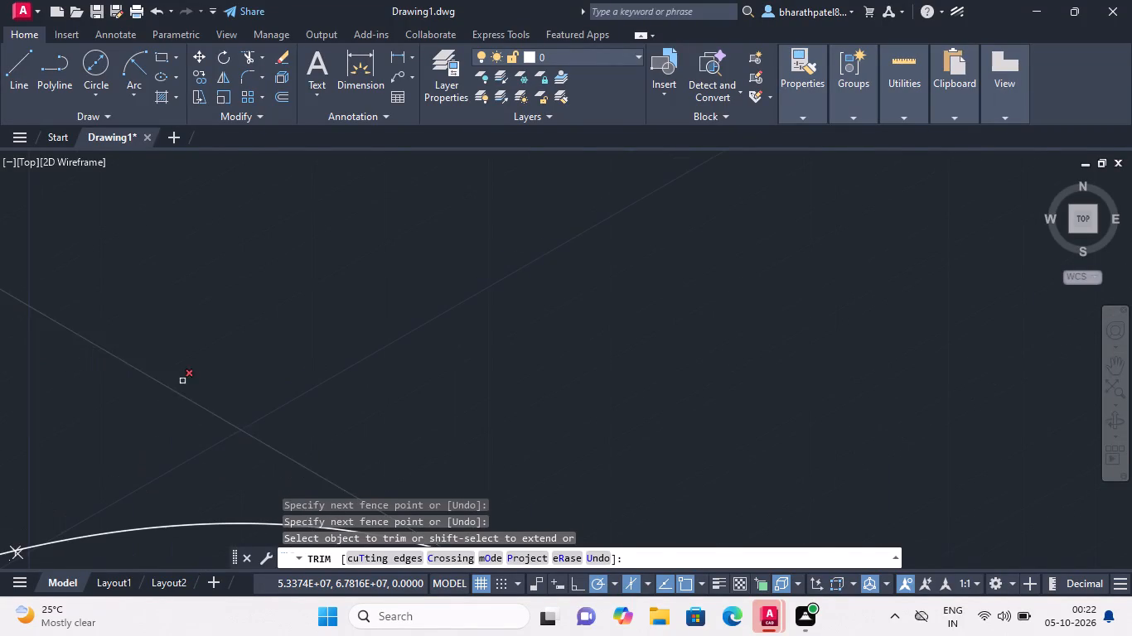
{"action": "scroll", "coordinate": [185, 359], "scroll_direction": "down", "scroll_amount": 3}
{"action": "scroll", "coordinate": [113, 326], "scroll_direction": "up", "scroll_amount": 2}
{"action": "scroll", "coordinate": [114, 328], "scroll_direction": "down", "scroll_amount": 3}
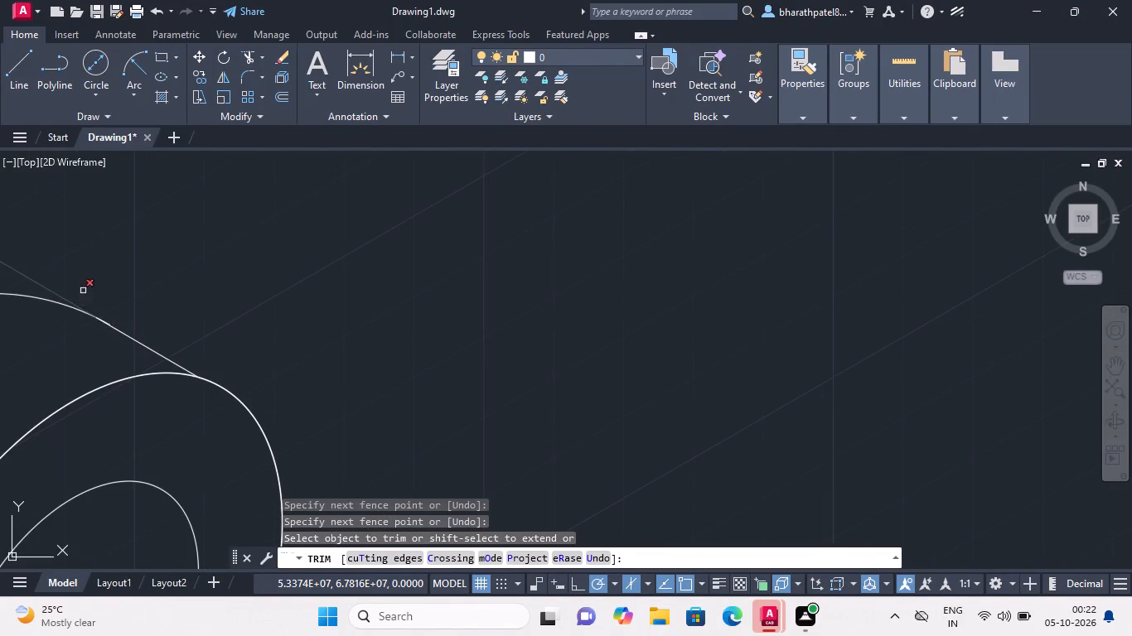
{"action": "scroll", "coordinate": [83, 291], "scroll_direction": "up", "scroll_amount": 3}
{"action": "scroll", "coordinate": [83, 291], "scroll_direction": "down", "scroll_amount": 3}
{"action": "scroll", "coordinate": [338, 291], "scroll_direction": "down", "scroll_amount": 2}
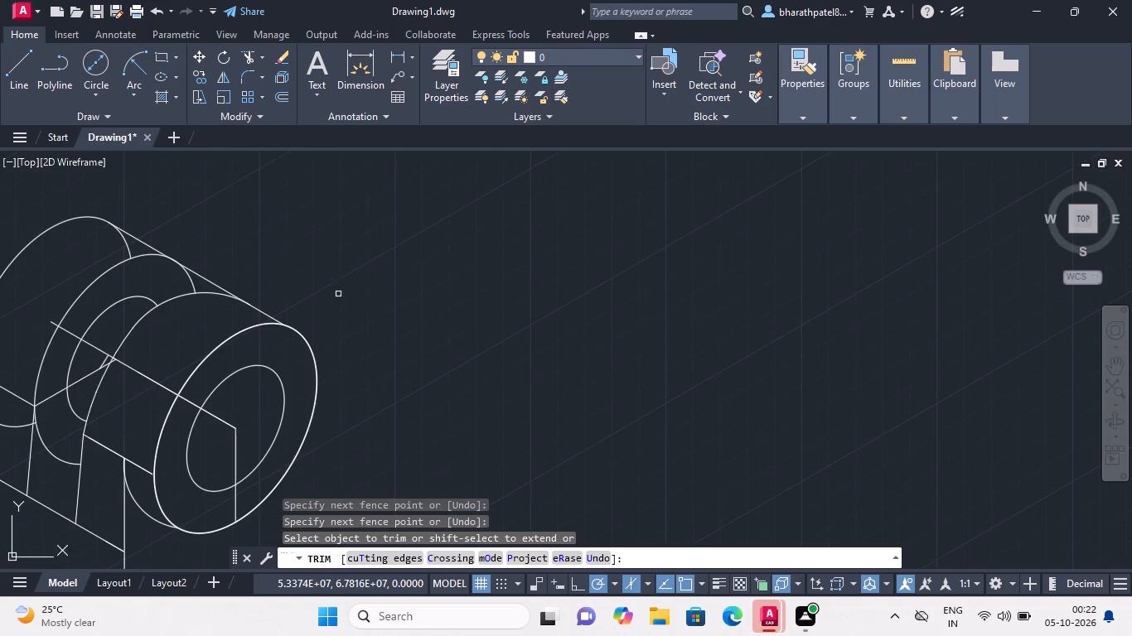
{"action": "scroll", "coordinate": [182, 276], "scroll_direction": "up", "scroll_amount": 3}
{"action": "scroll", "coordinate": [453, 411], "scroll_direction": "up", "scroll_amount": 3}
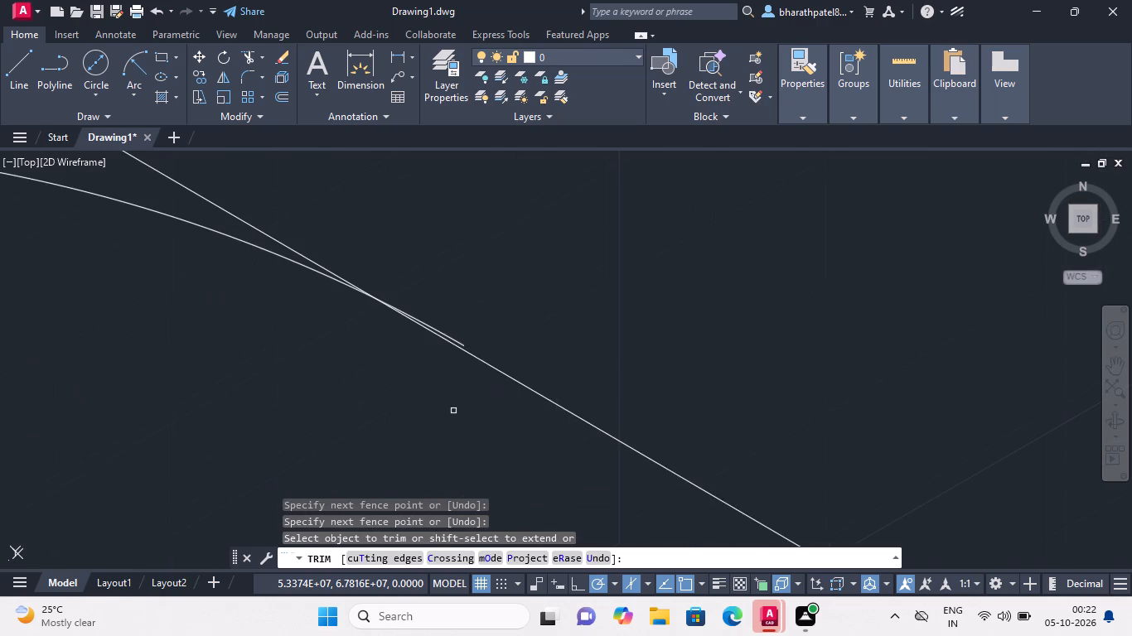
{"action": "left_click", "coordinate": [453, 337]}
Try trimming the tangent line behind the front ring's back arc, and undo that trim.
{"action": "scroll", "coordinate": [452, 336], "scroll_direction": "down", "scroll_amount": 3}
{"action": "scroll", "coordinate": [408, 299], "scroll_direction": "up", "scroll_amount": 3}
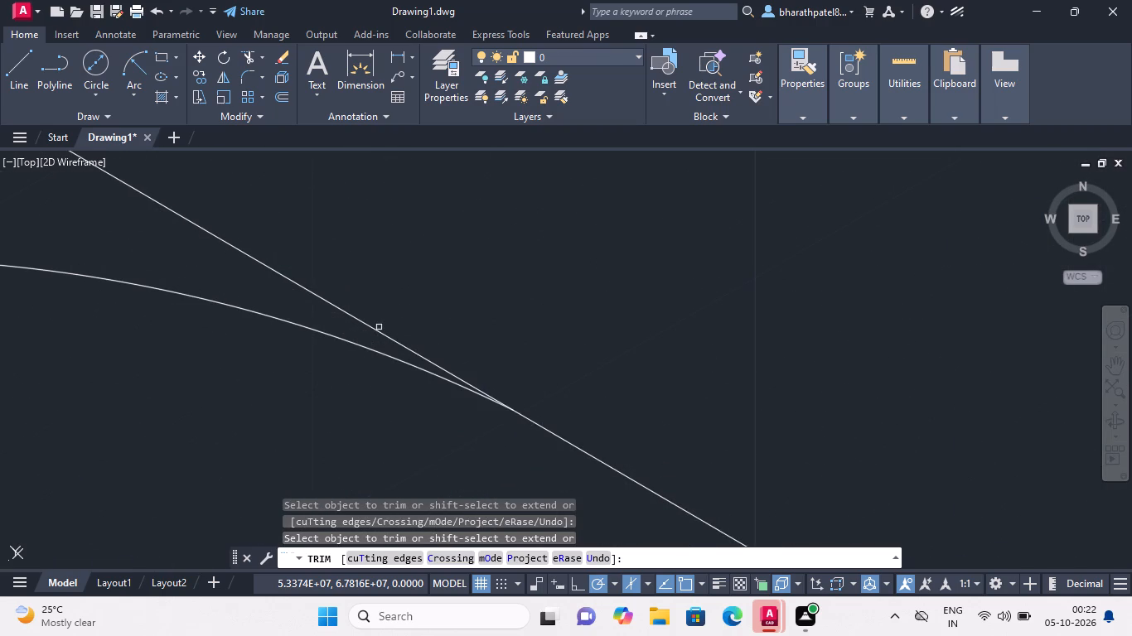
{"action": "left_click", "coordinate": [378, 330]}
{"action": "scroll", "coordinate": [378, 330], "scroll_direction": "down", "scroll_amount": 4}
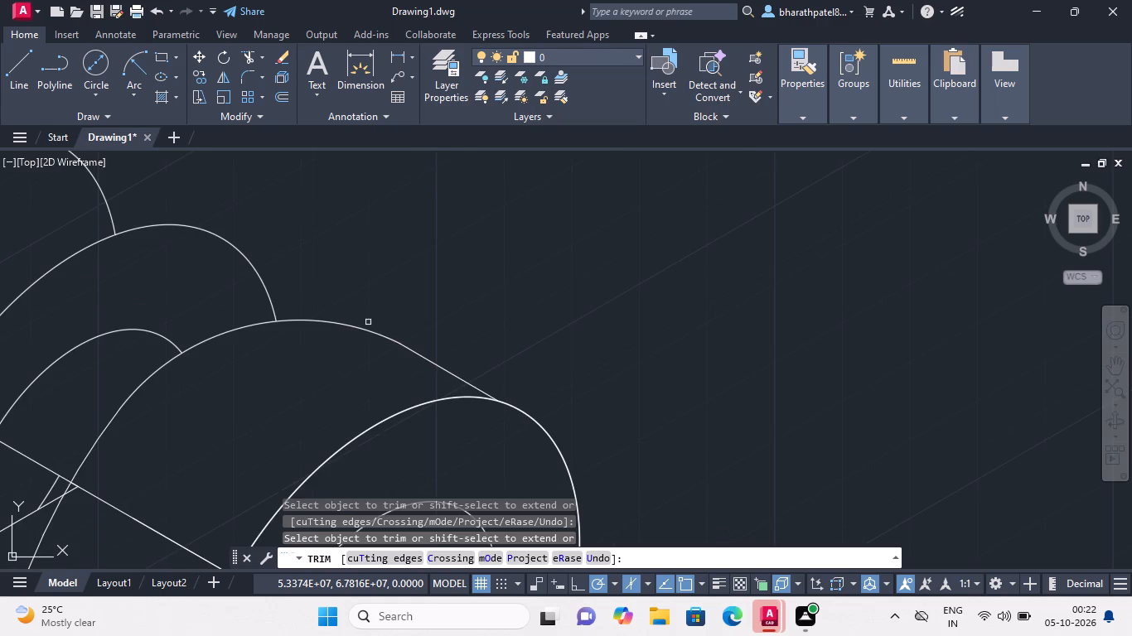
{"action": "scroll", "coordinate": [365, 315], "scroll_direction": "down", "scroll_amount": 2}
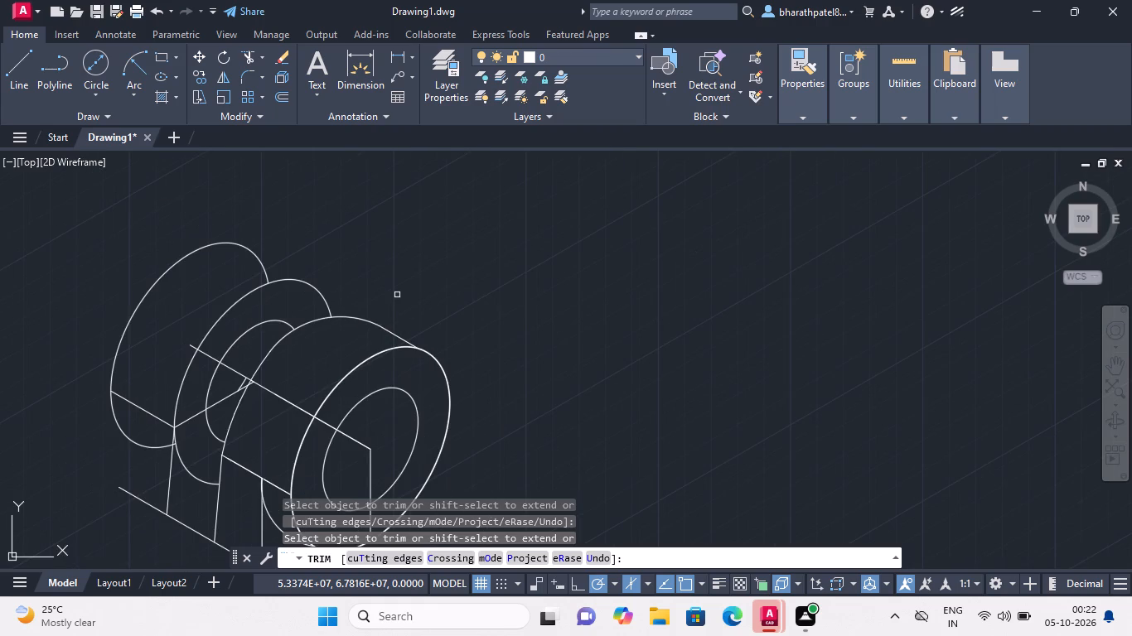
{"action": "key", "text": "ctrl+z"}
Trim the tangent line's segment between the rear ring's outer arc and the front ring's back arc.
{"action": "scroll", "coordinate": [397, 296], "scroll_direction": "down", "scroll_amount": 2}
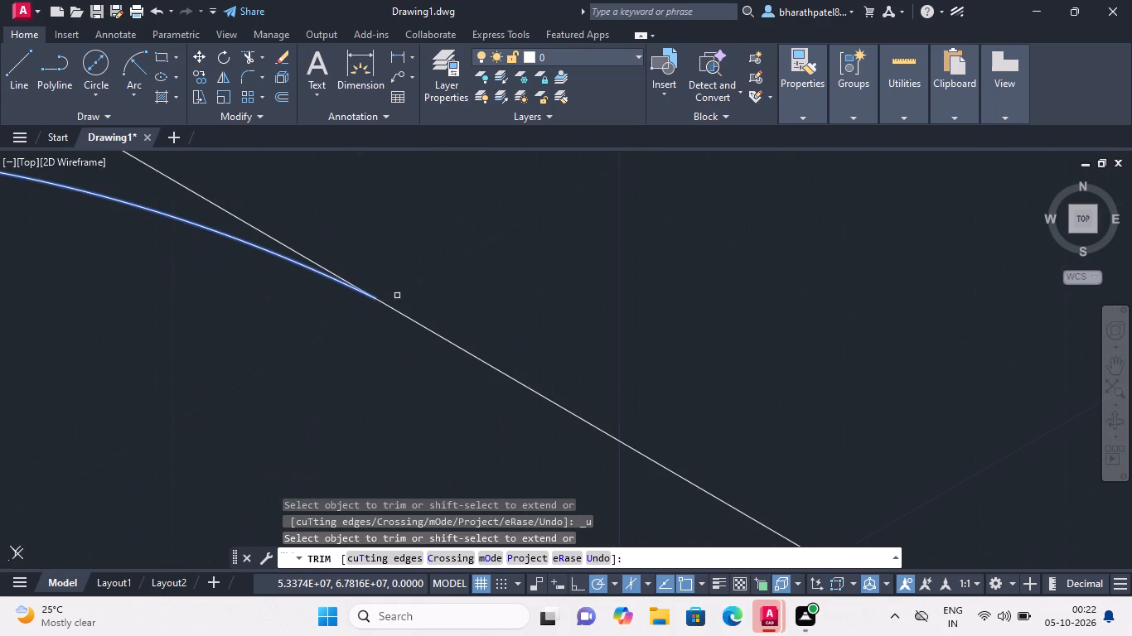
{"action": "scroll", "coordinate": [397, 296], "scroll_direction": "down", "scroll_amount": 2}
{"action": "scroll", "coordinate": [298, 231], "scroll_direction": "down", "scroll_amount": 2}
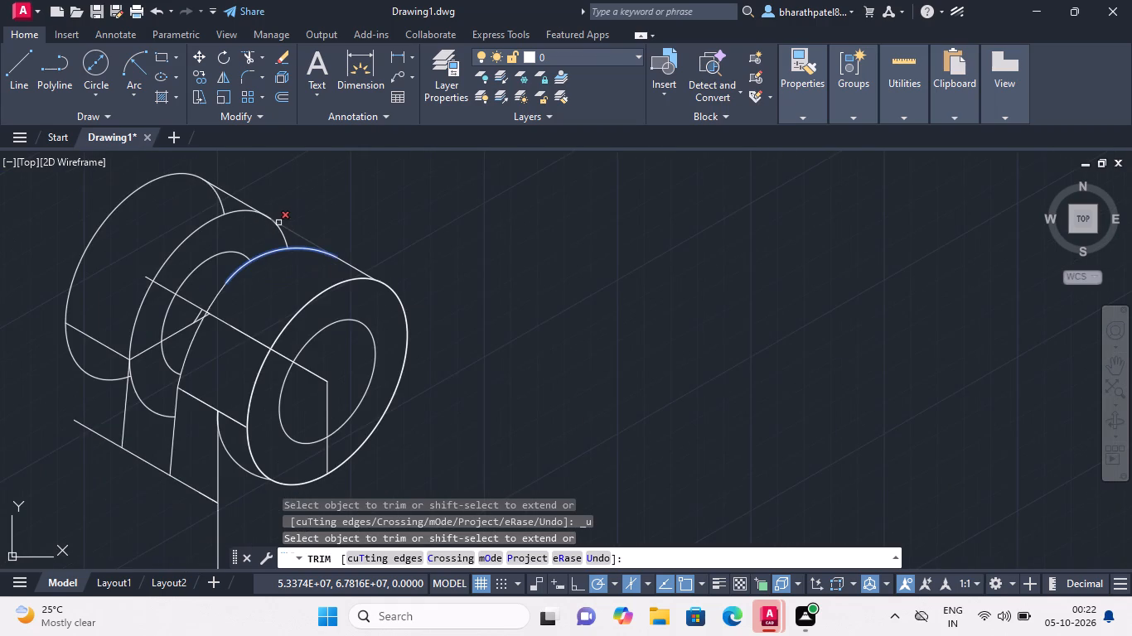
{"action": "scroll", "coordinate": [275, 220], "scroll_direction": "up", "scroll_amount": 7}
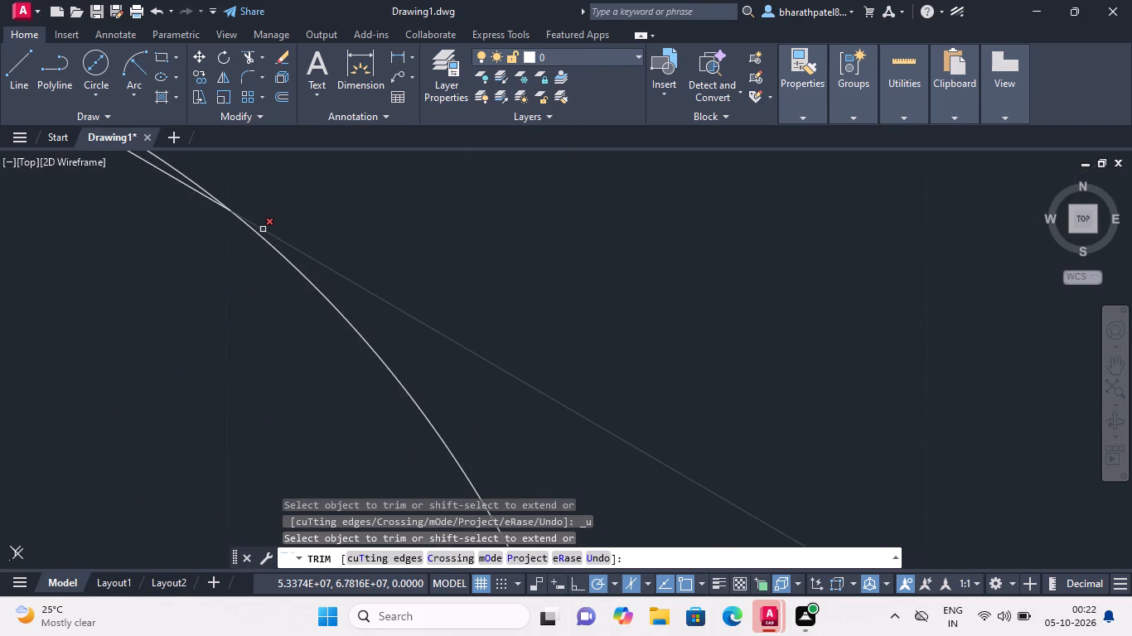
{"action": "left_click", "coordinate": [263, 229]}
{"action": "scroll", "coordinate": [263, 229], "scroll_direction": "down", "scroll_amount": 4}
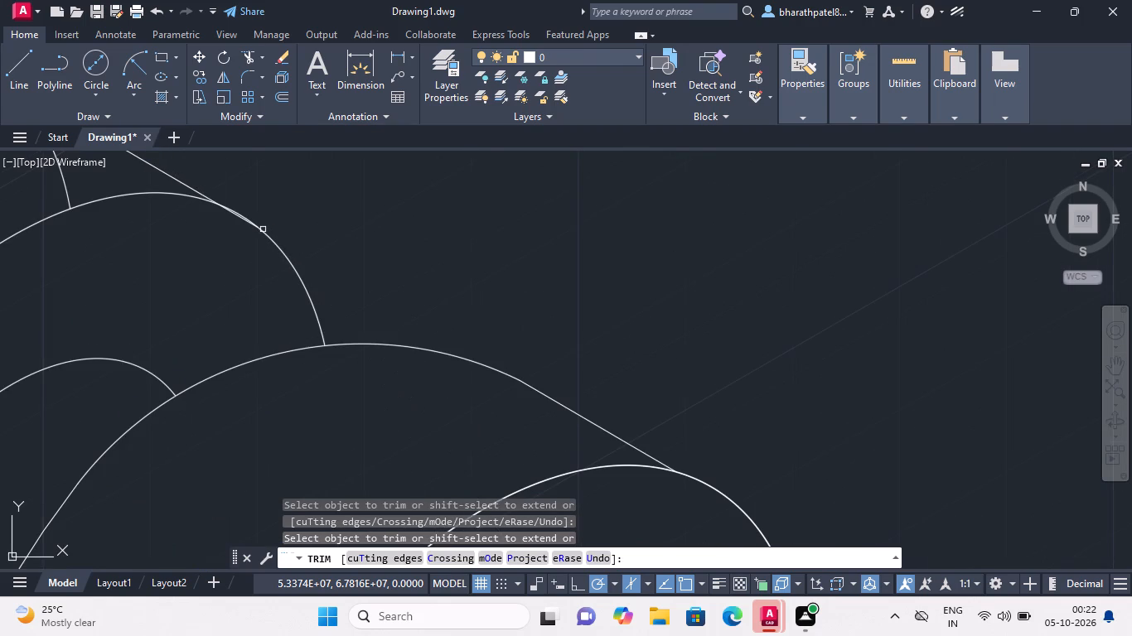
Trim the short end of the rear extension's upper tangent line that cuts inside the rear ring's outer arc.
{"action": "scroll", "coordinate": [214, 221], "scroll_direction": "up", "scroll_amount": 3}
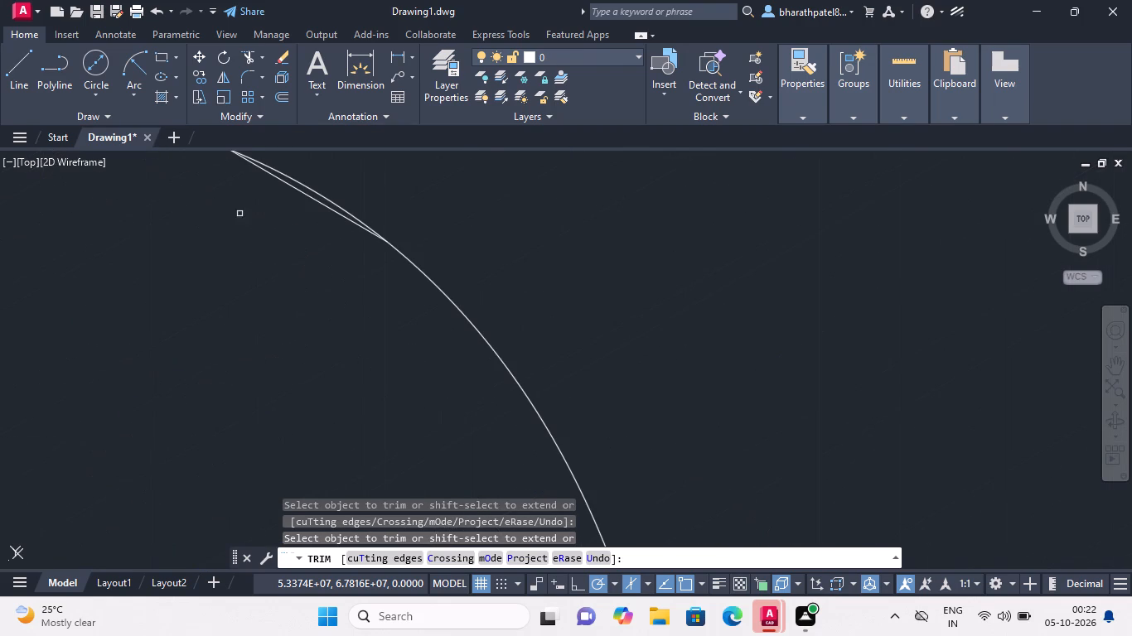
{"action": "left_click", "coordinate": [300, 194]}
{"action": "scroll", "coordinate": [302, 203], "scroll_direction": "down", "scroll_amount": 4}
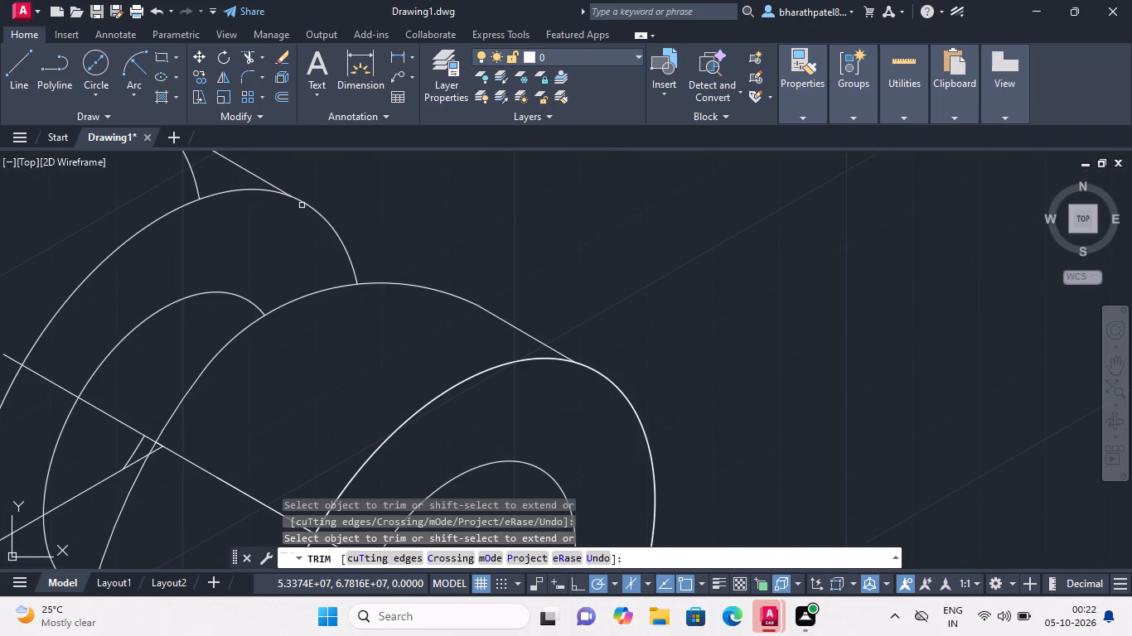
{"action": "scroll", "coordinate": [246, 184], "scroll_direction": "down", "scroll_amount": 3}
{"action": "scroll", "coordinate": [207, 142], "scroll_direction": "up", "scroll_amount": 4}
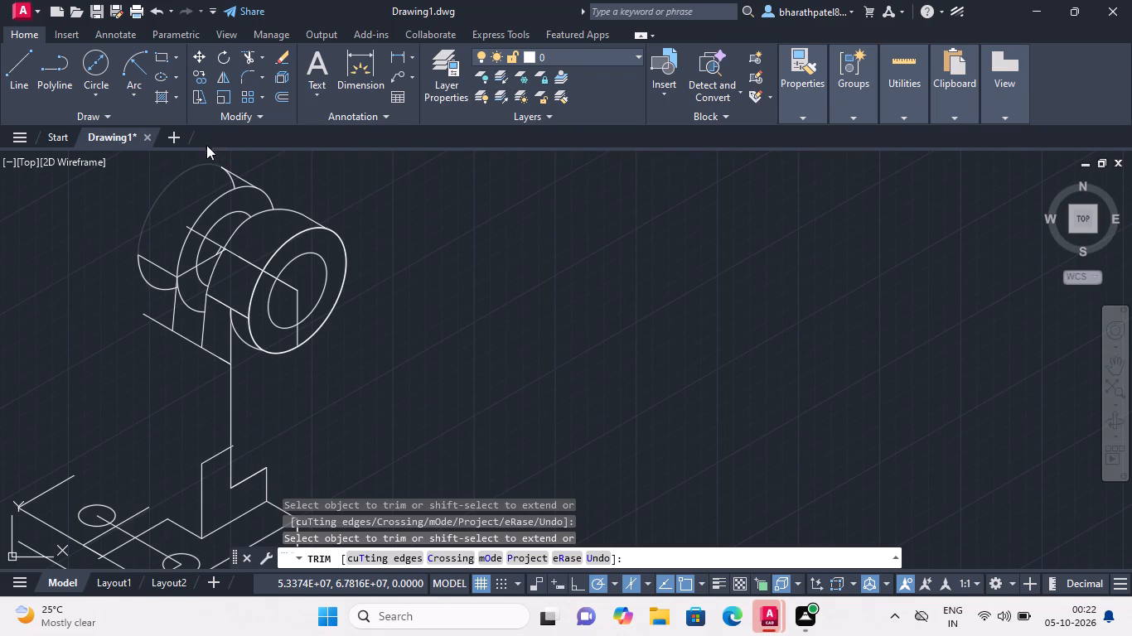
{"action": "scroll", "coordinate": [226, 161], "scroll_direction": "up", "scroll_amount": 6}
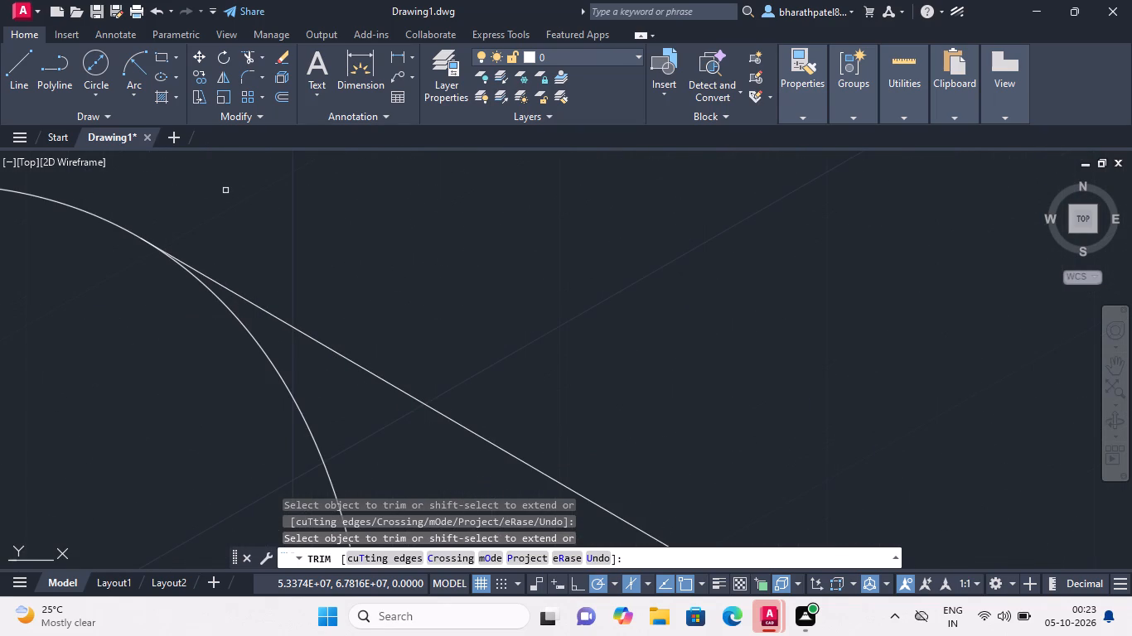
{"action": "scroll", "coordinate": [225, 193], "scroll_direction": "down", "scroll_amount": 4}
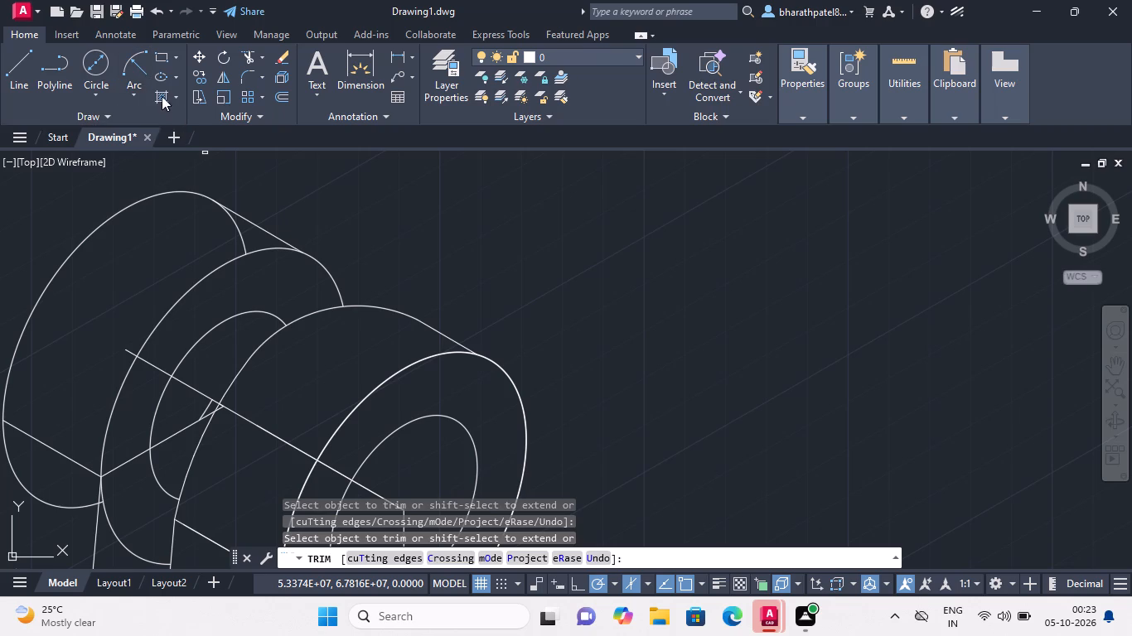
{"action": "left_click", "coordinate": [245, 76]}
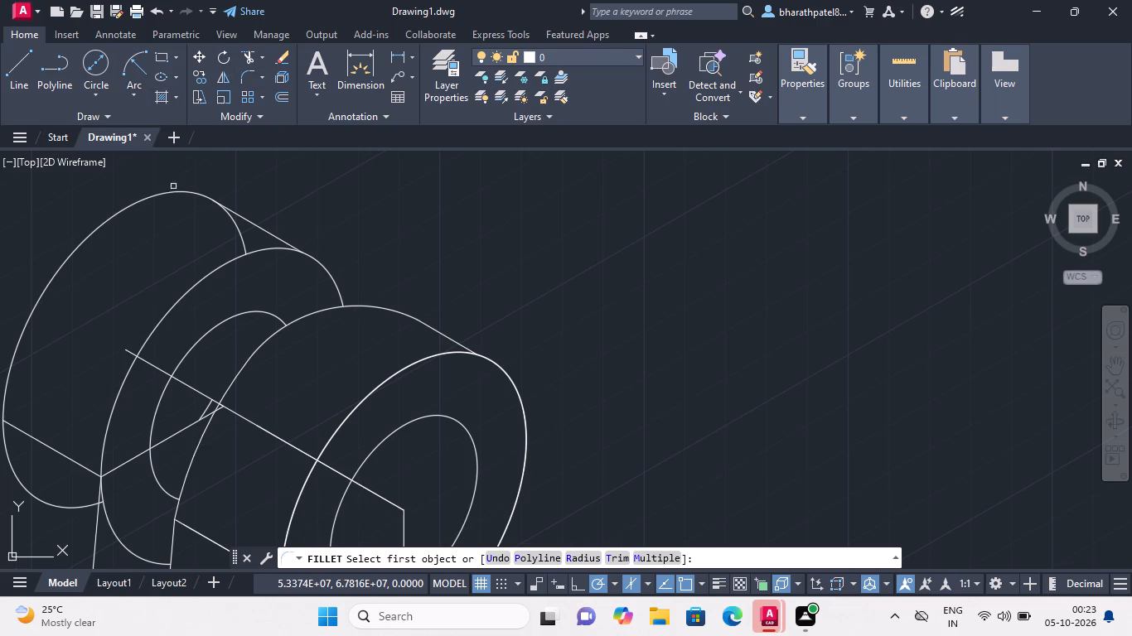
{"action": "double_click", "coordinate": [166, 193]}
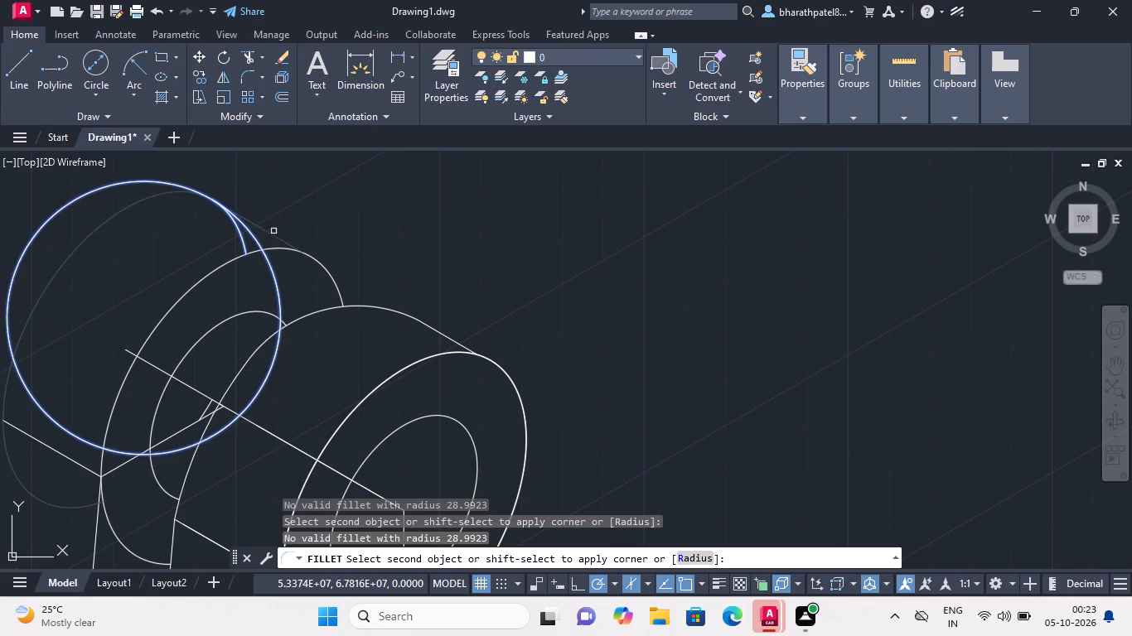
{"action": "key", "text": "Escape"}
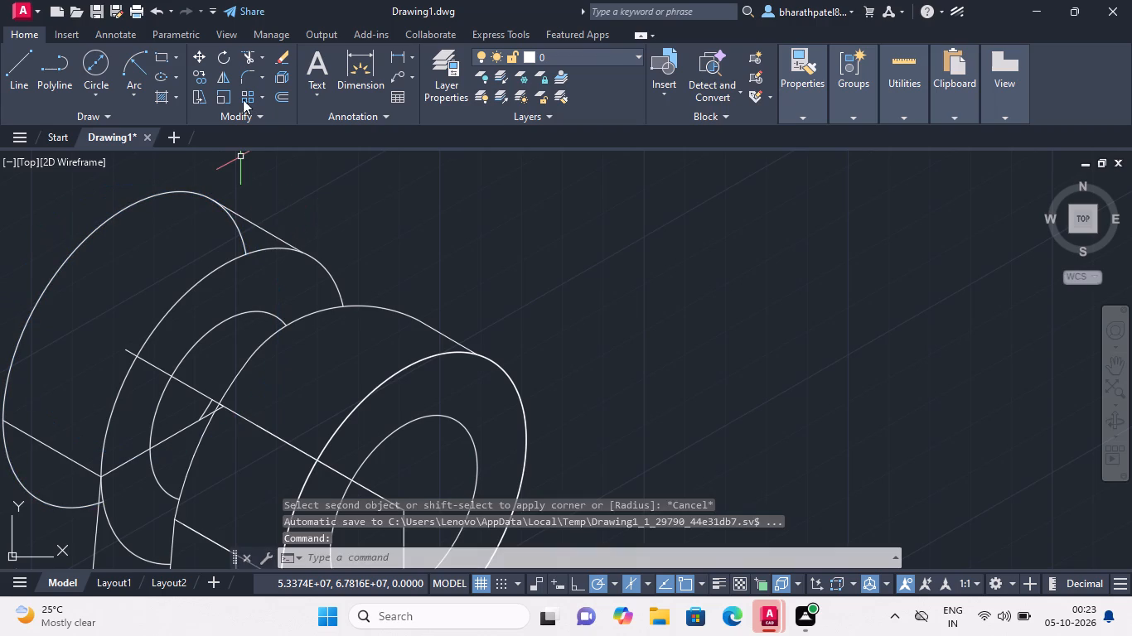
Trim the part of the rear extension's back arc between the upper tangent line and the rear ring's outer arc.
{"action": "left_click", "coordinate": [248, 56]}
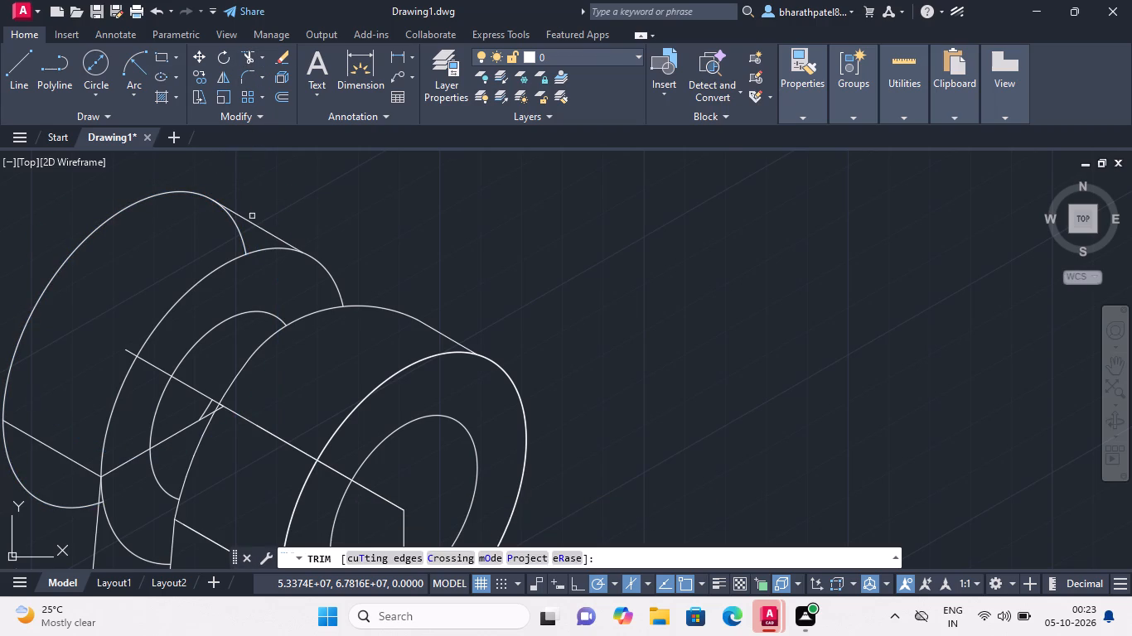
{"action": "left_click", "coordinate": [242, 240]}
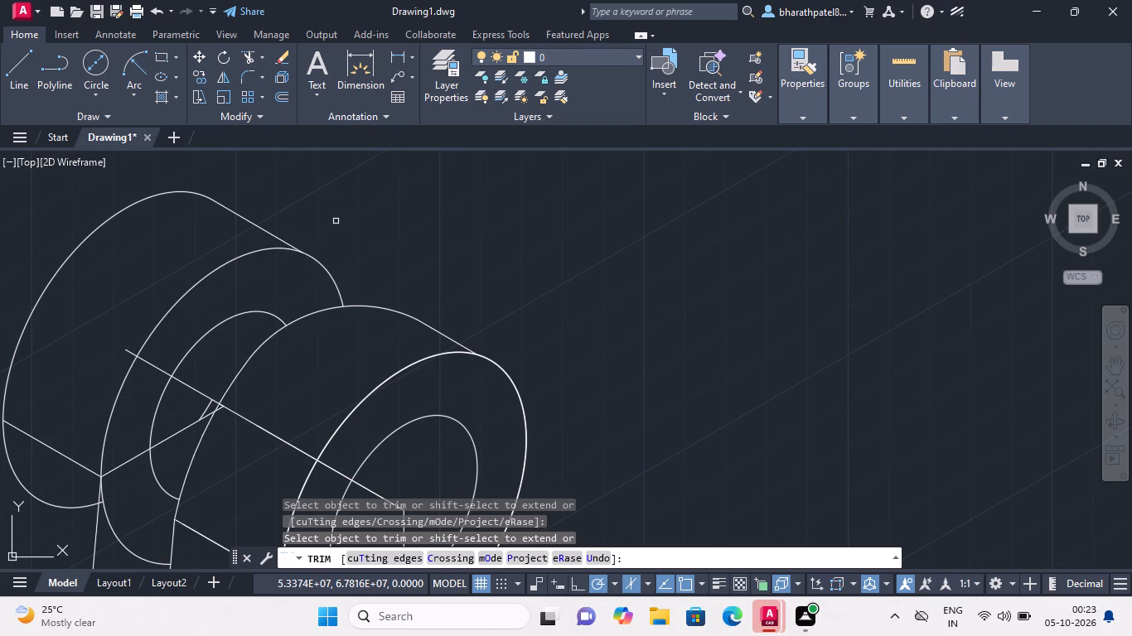
Draw a vertical line from the rear end of the upright's slanted lower edge up to the rear extension's back arc.
{"action": "scroll", "coordinate": [336, 221], "scroll_direction": "down", "scroll_amount": 3}
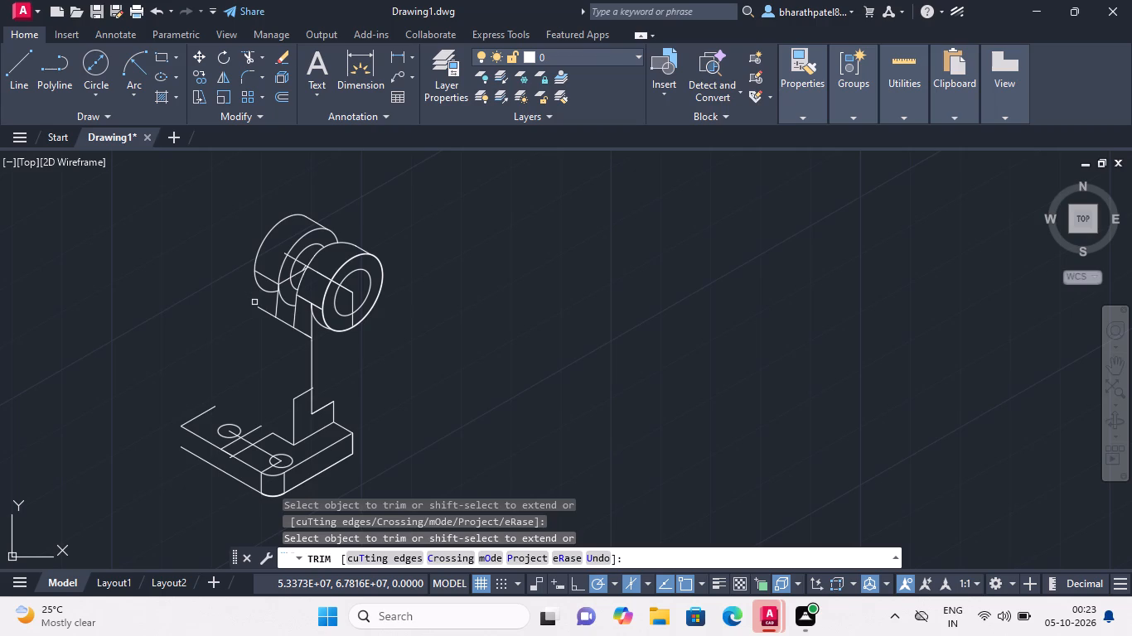
{"action": "left_click", "coordinate": [26, 70]}
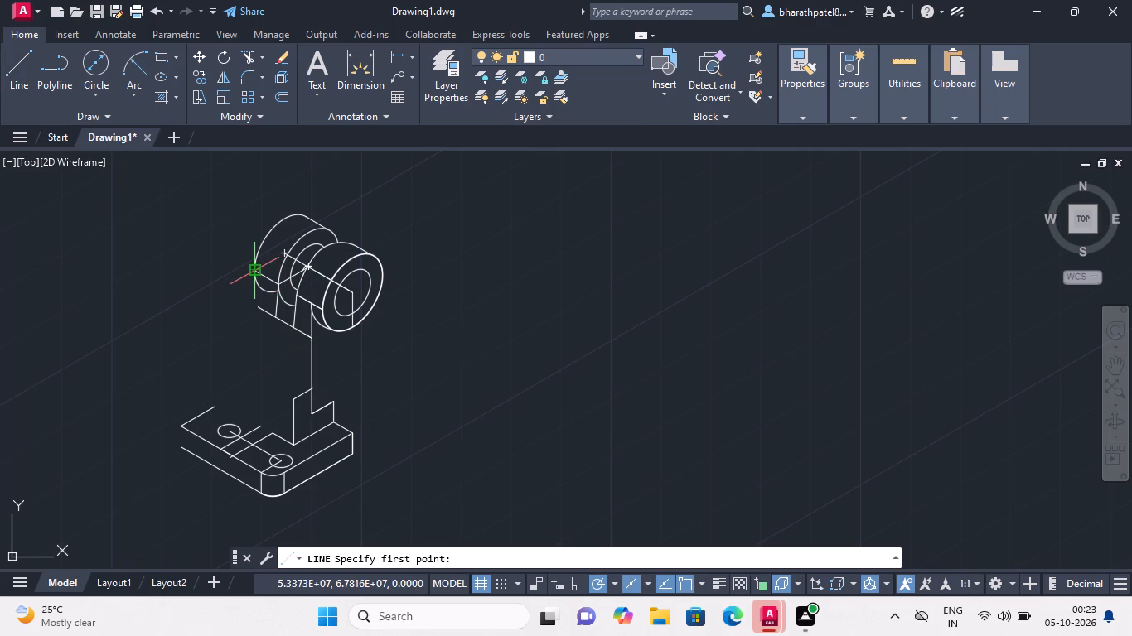
{"action": "scroll", "coordinate": [252, 274], "scroll_direction": "up", "scroll_amount": 3}
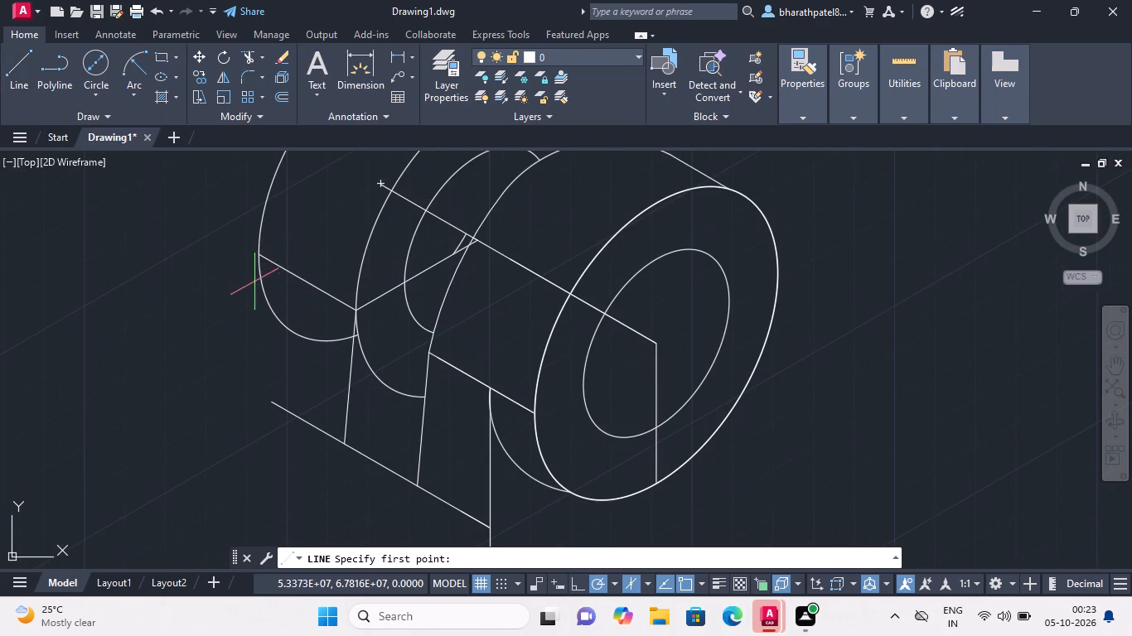
{"action": "left_click", "coordinate": [272, 398]}
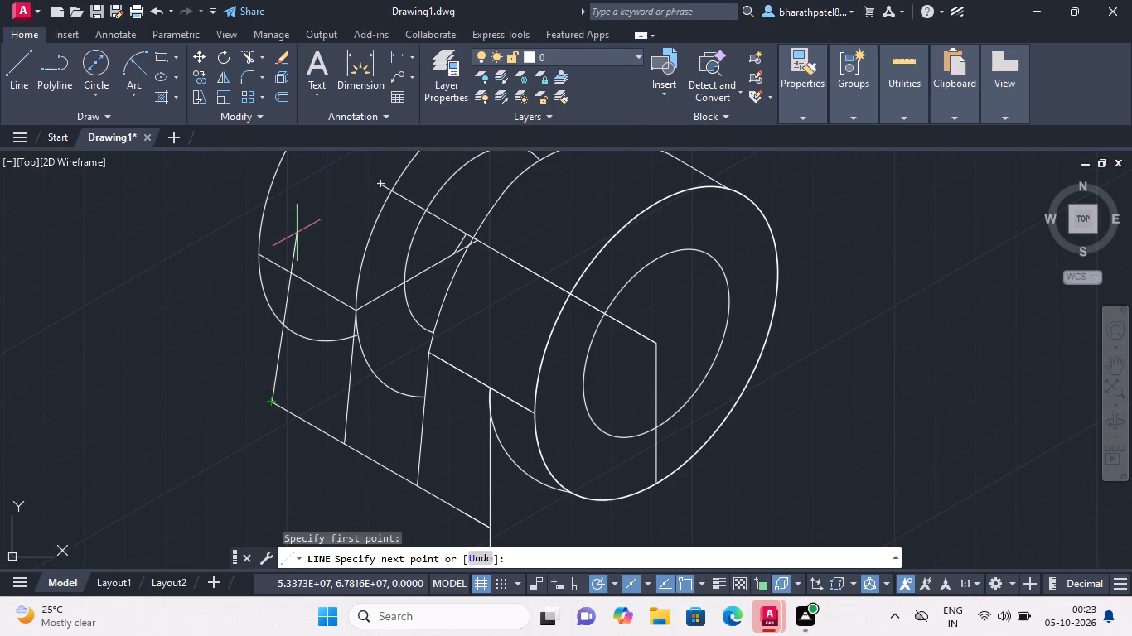
{"action": "left_click", "coordinate": [271, 224]}
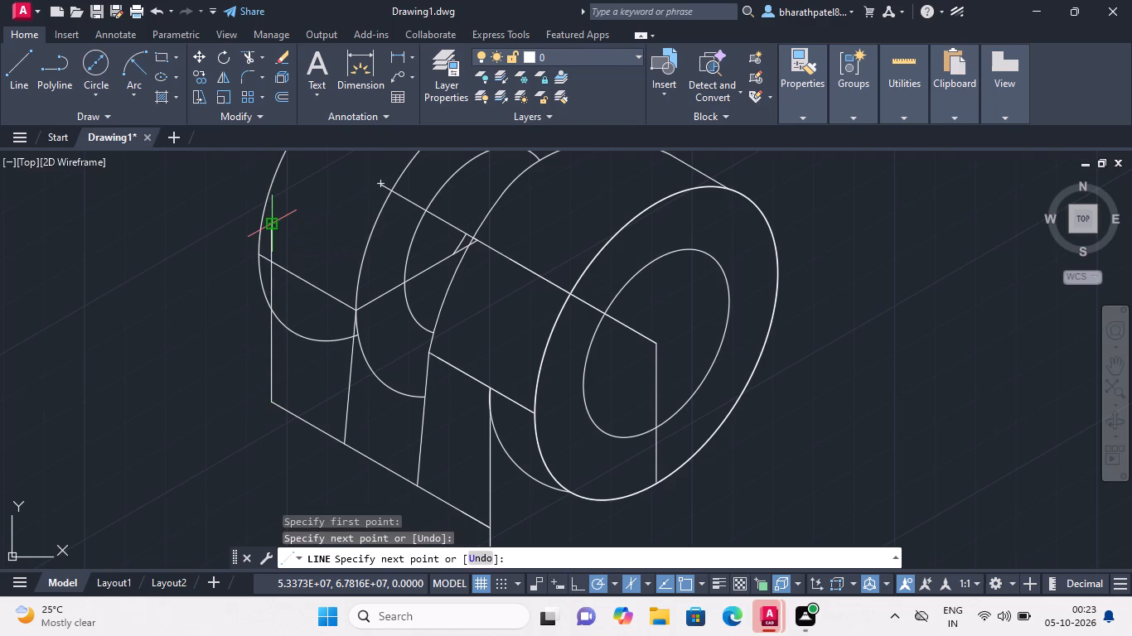
{"action": "key", "text": "Escape"}
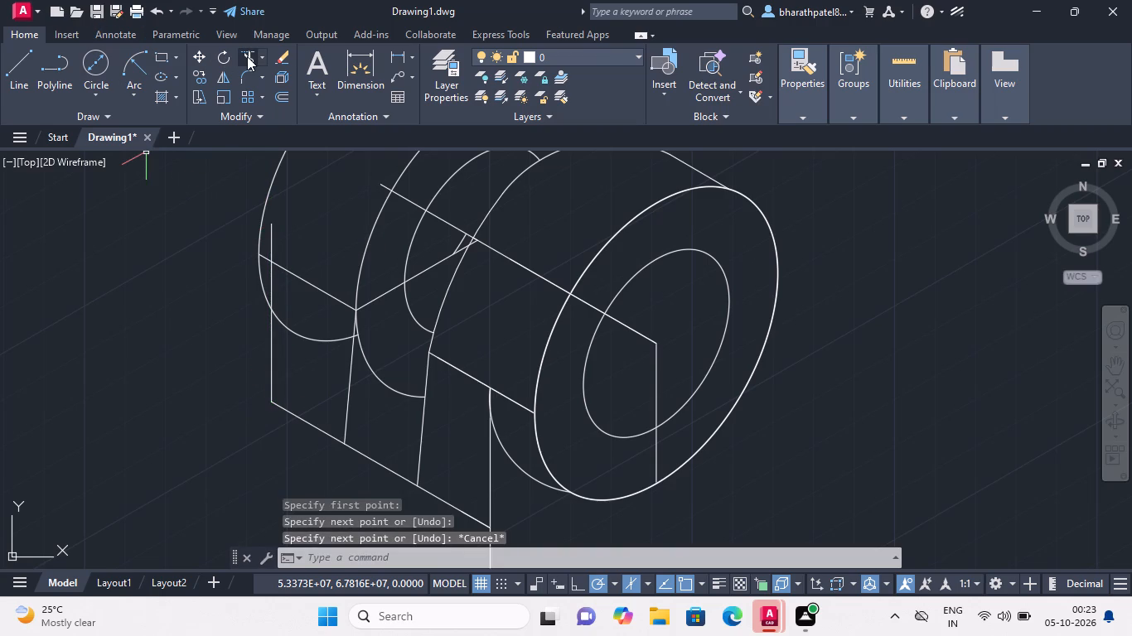
Trim the new vertical line above the extension's lower side edge, and the back arc's lower part beyond that vertical line.
{"action": "left_click", "coordinate": [247, 56]}
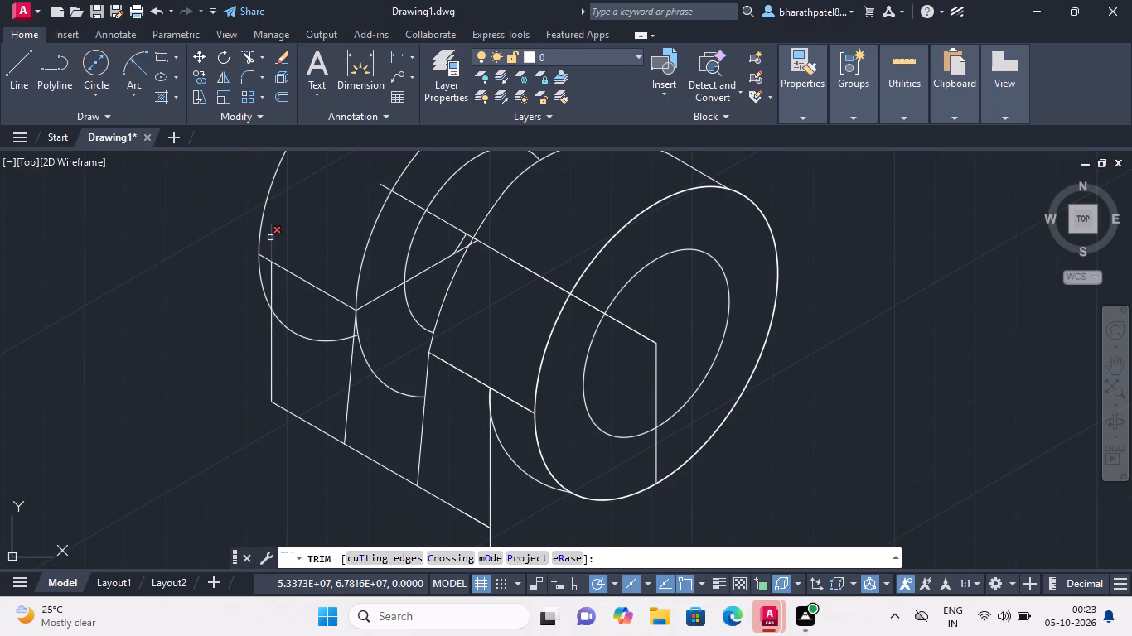
{"action": "double_click", "coordinate": [270, 238]}
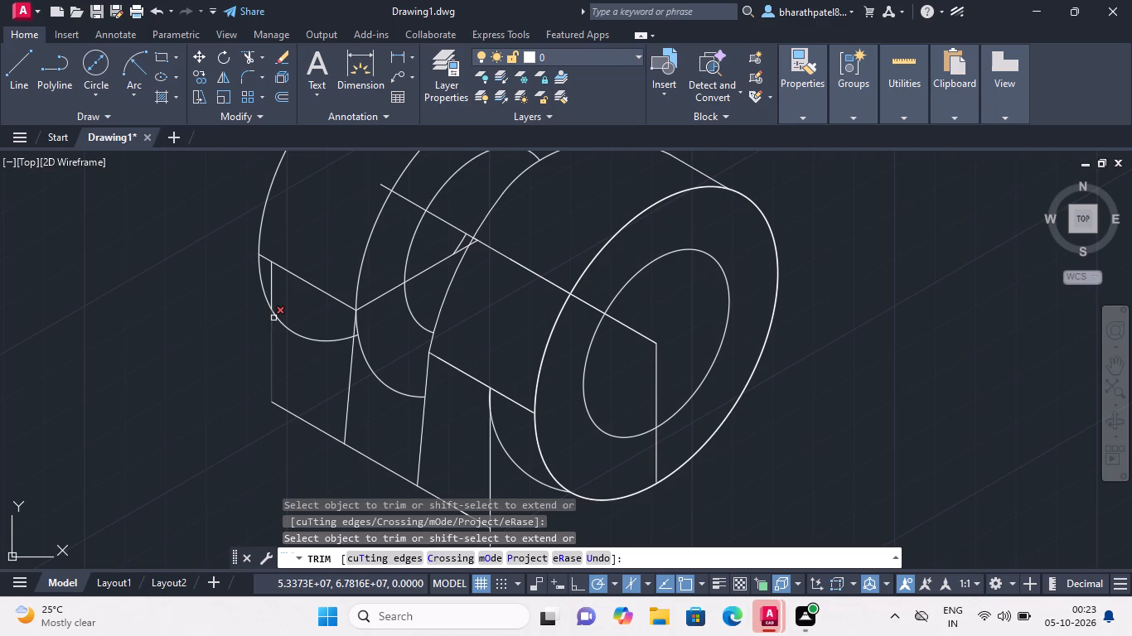
{"action": "left_click", "coordinate": [288, 325]}
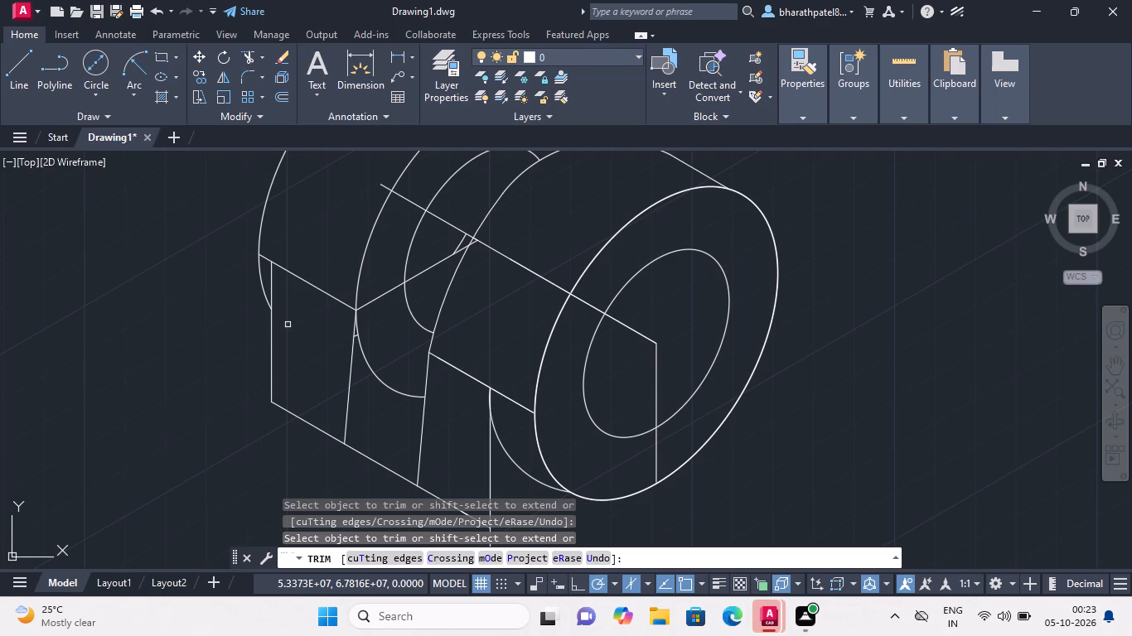
Trim the short leftover stub of the back arc beside the rear ring's lower tangent line.
{"action": "scroll", "coordinate": [285, 325], "scroll_direction": "down", "scroll_amount": 2}
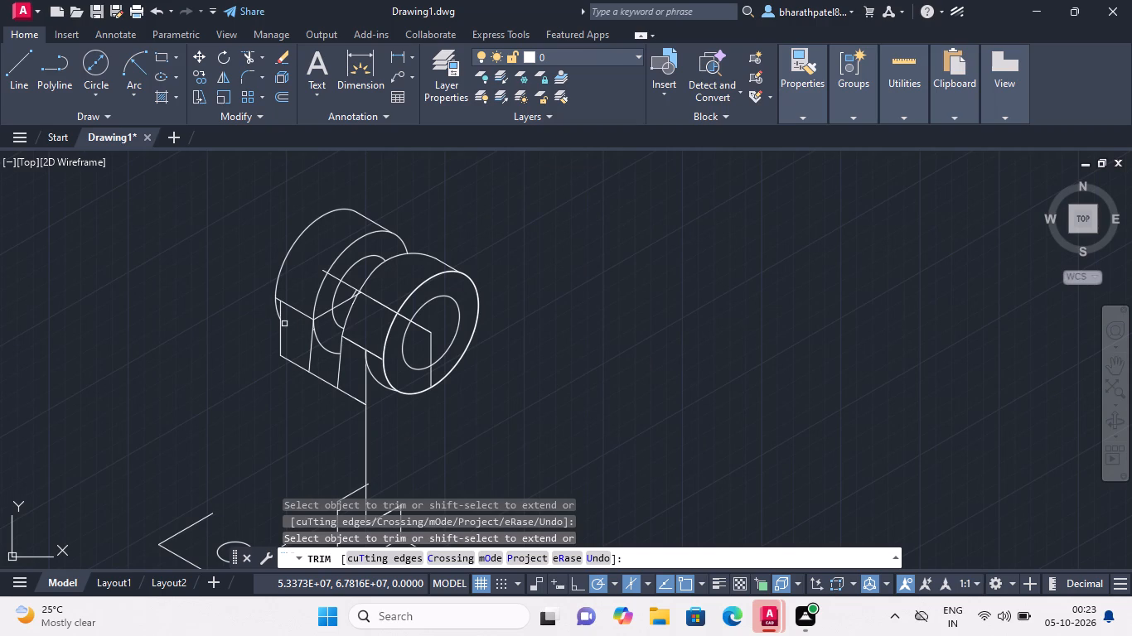
{"action": "scroll", "coordinate": [283, 325], "scroll_direction": "down", "scroll_amount": 2}
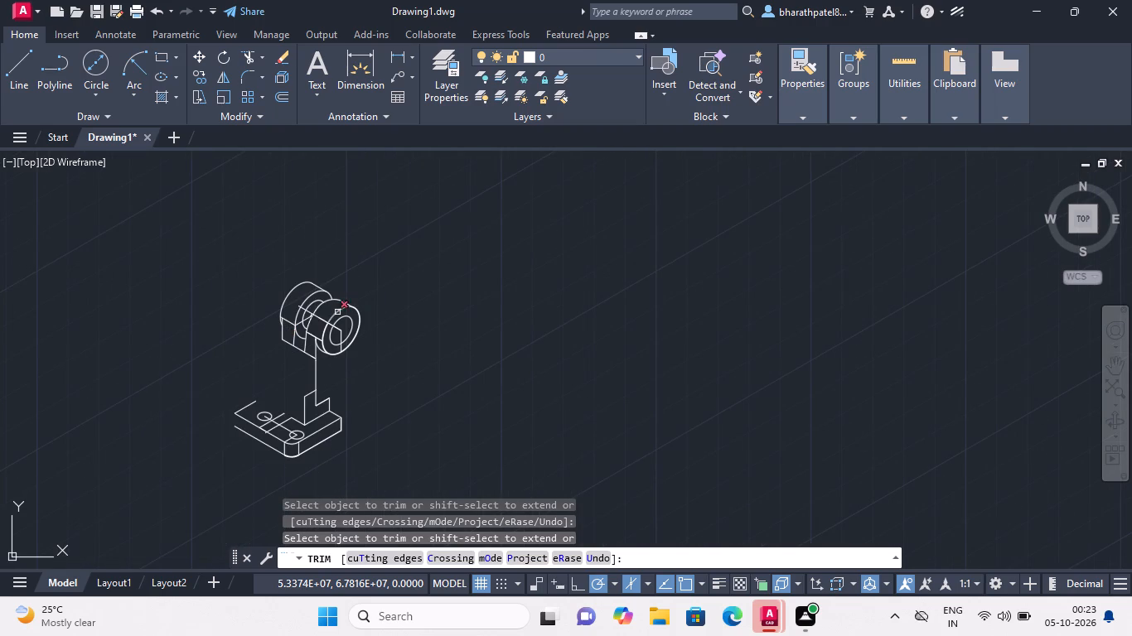
{"action": "scroll", "coordinate": [285, 314], "scroll_direction": "up", "scroll_amount": 3}
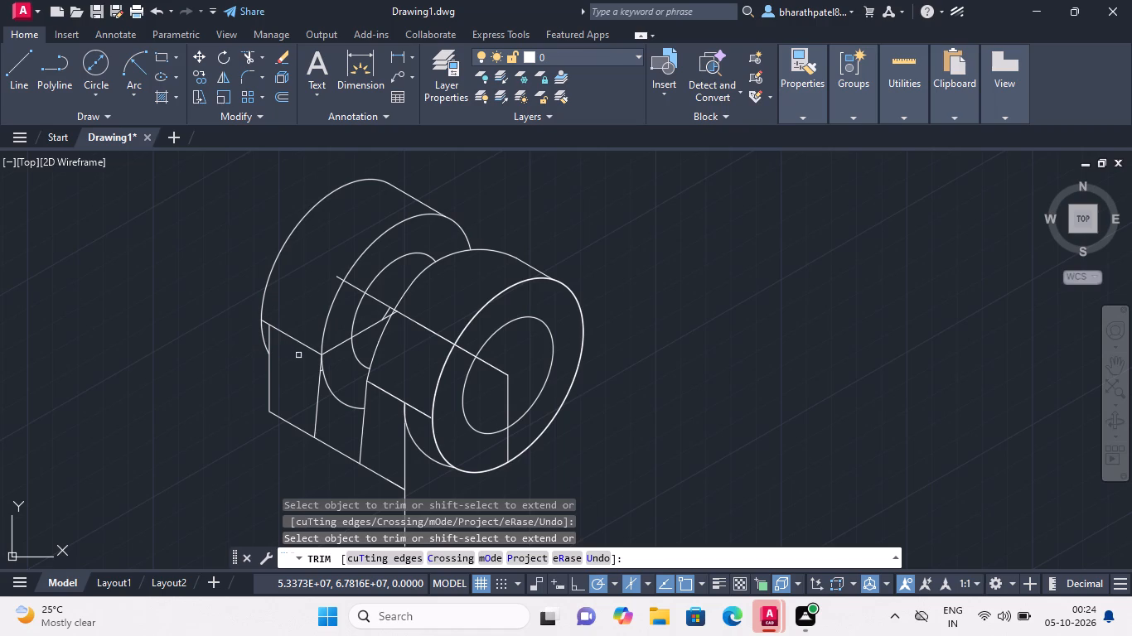
{"action": "scroll", "coordinate": [312, 376], "scroll_direction": "up", "scroll_amount": 5}
{"action": "double_click", "coordinate": [401, 320]}
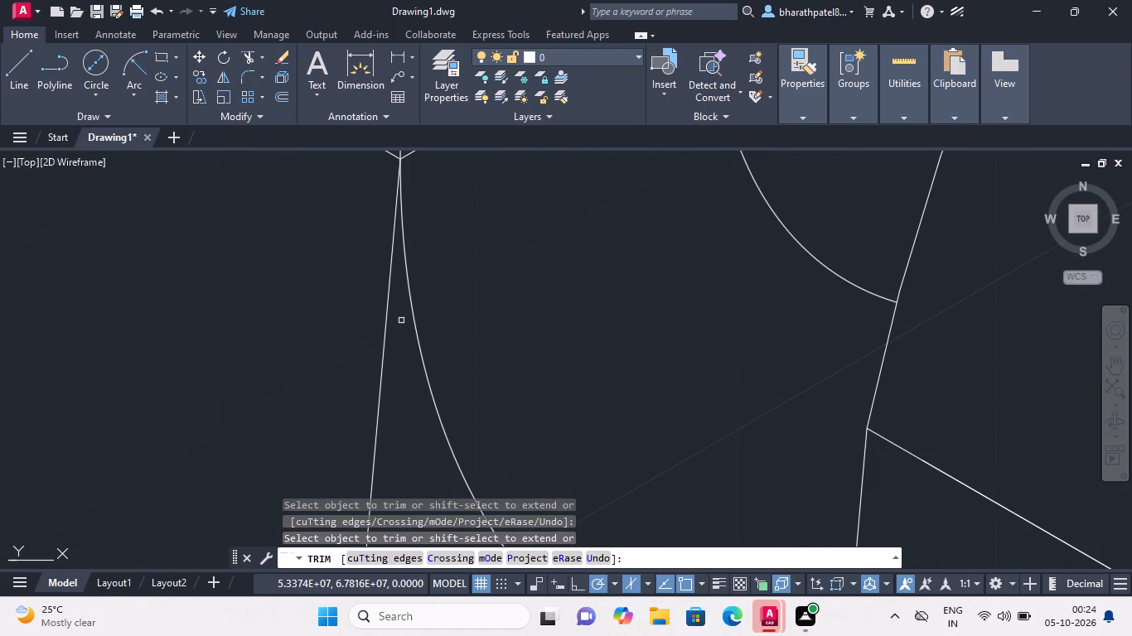
Trim the ring axis line back to the front ring's back arc, removing the short slanted line beside it as well.
{"action": "scroll", "coordinate": [400, 321], "scroll_direction": "down", "scroll_amount": 7}
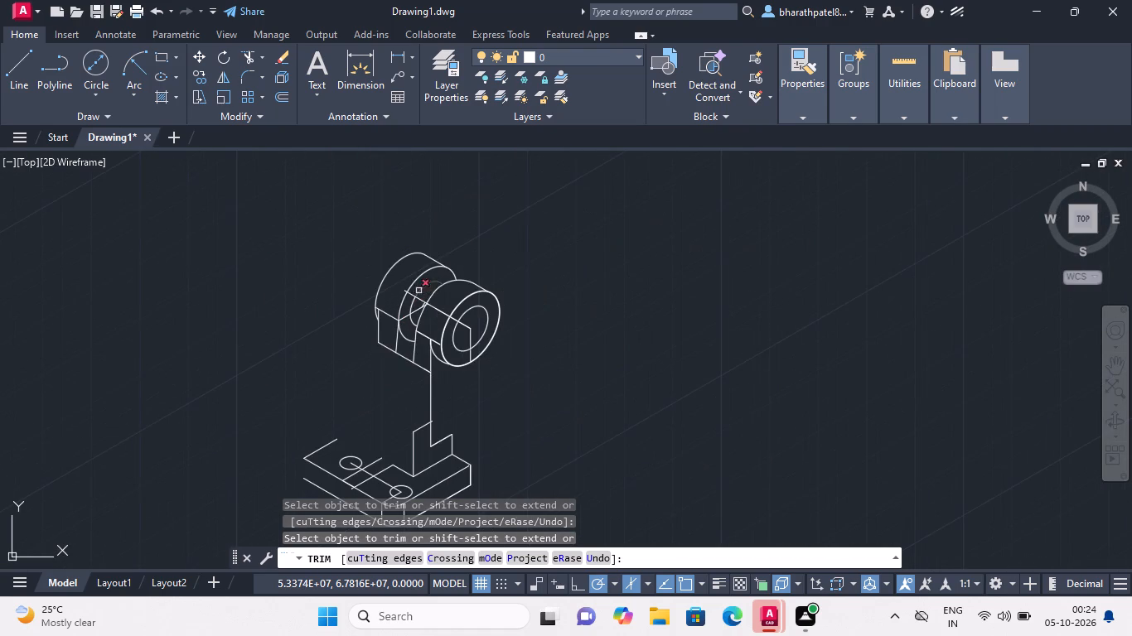
{"action": "scroll", "coordinate": [409, 284], "scroll_direction": "up", "scroll_amount": 4}
{"action": "left_click", "coordinate": [372, 325]}
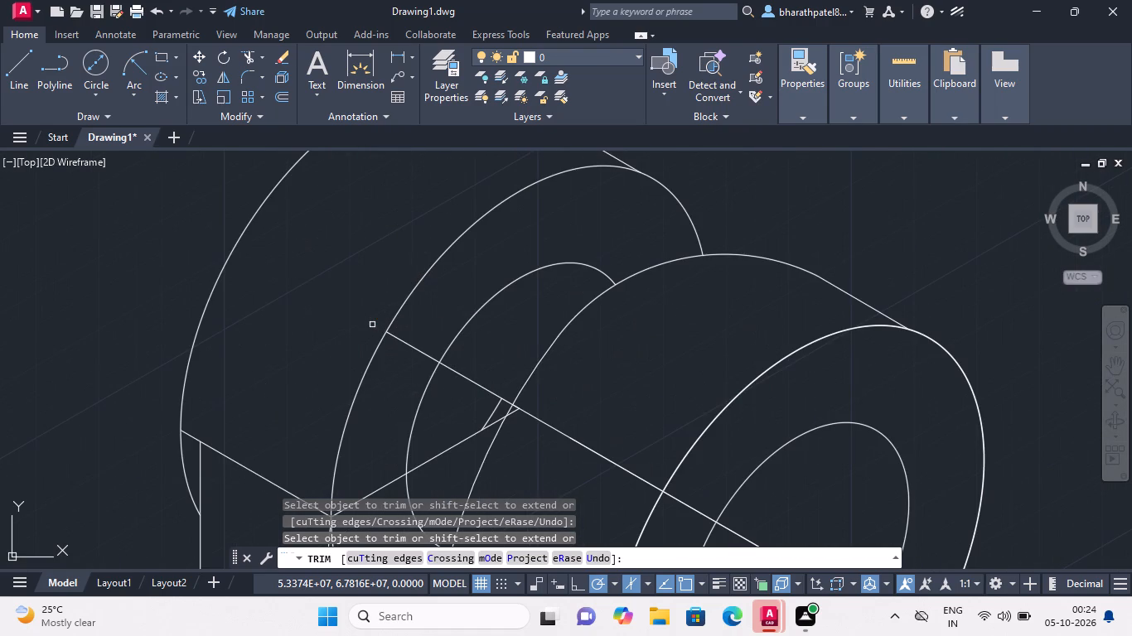
{"action": "left_click", "coordinate": [496, 407]}
{"action": "left_click", "coordinate": [510, 367]}
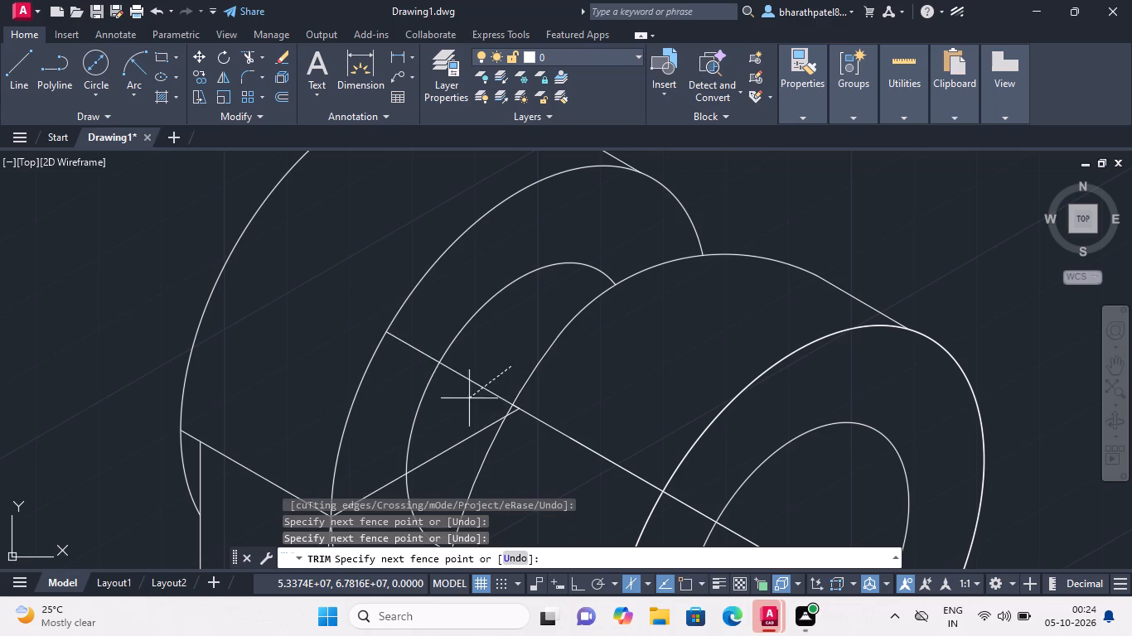
{"action": "left_click", "coordinate": [461, 407]}
{"action": "left_click", "coordinate": [417, 323]}
{"action": "left_click", "coordinate": [392, 369]}
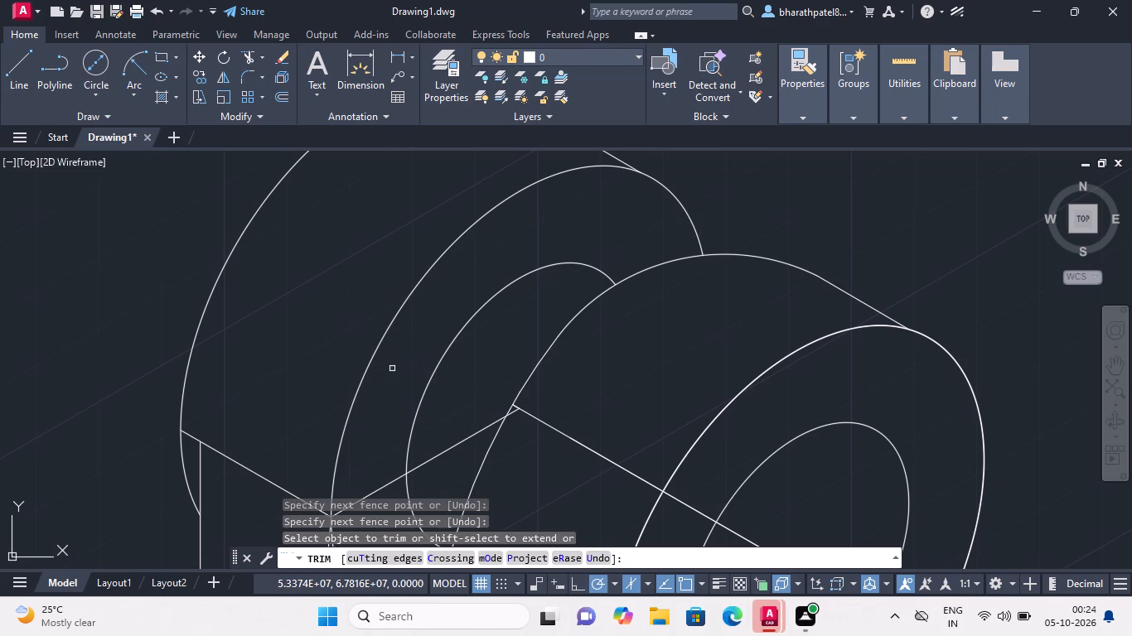
Trim away the isometric line running from the rear ring's outer arc across its hole to the axis line.
{"action": "scroll", "coordinate": [573, 387], "scroll_direction": "down", "scroll_amount": 4}
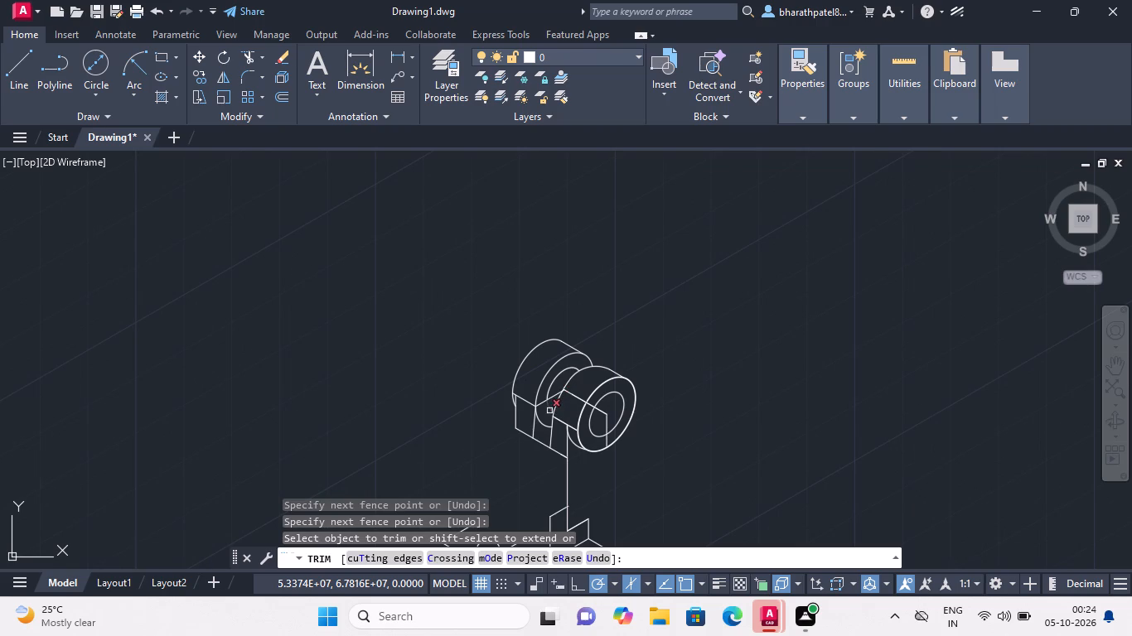
{"action": "scroll", "coordinate": [548, 419], "scroll_direction": "up", "scroll_amount": 4}
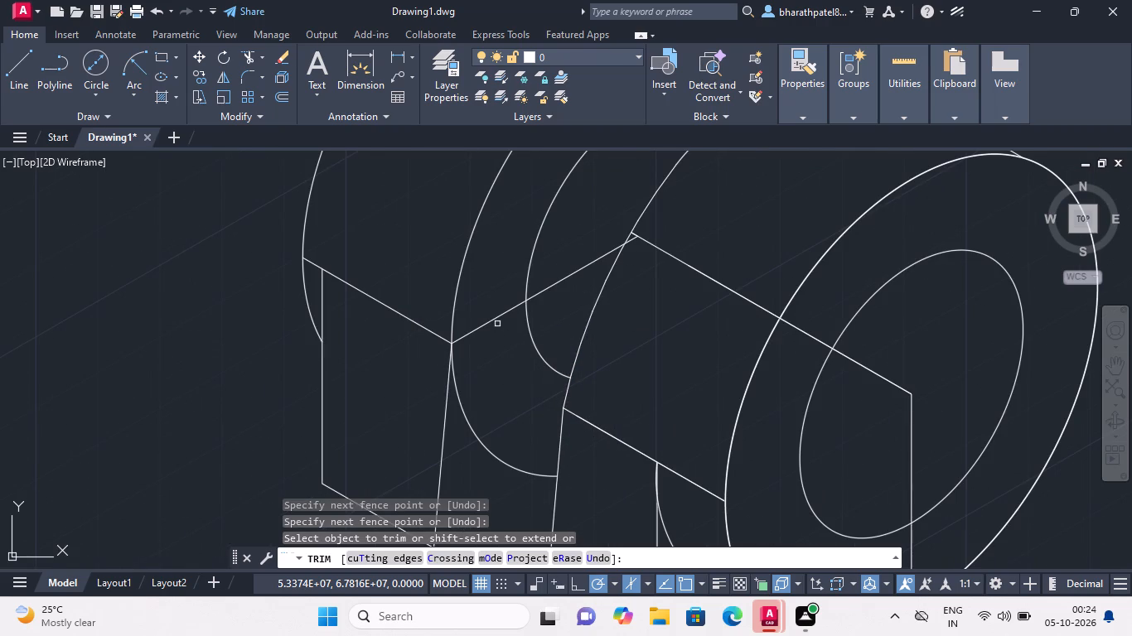
{"action": "double_click", "coordinate": [496, 320]}
{"action": "left_click", "coordinate": [549, 289]}
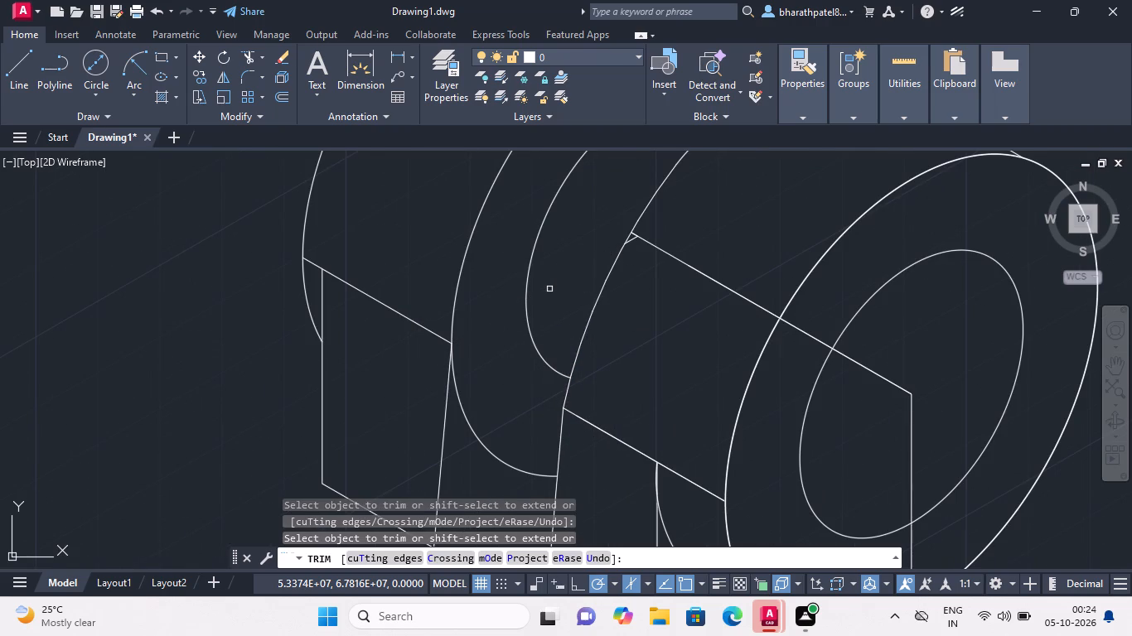
{"action": "scroll", "coordinate": [631, 228], "scroll_direction": "up", "scroll_amount": 4}
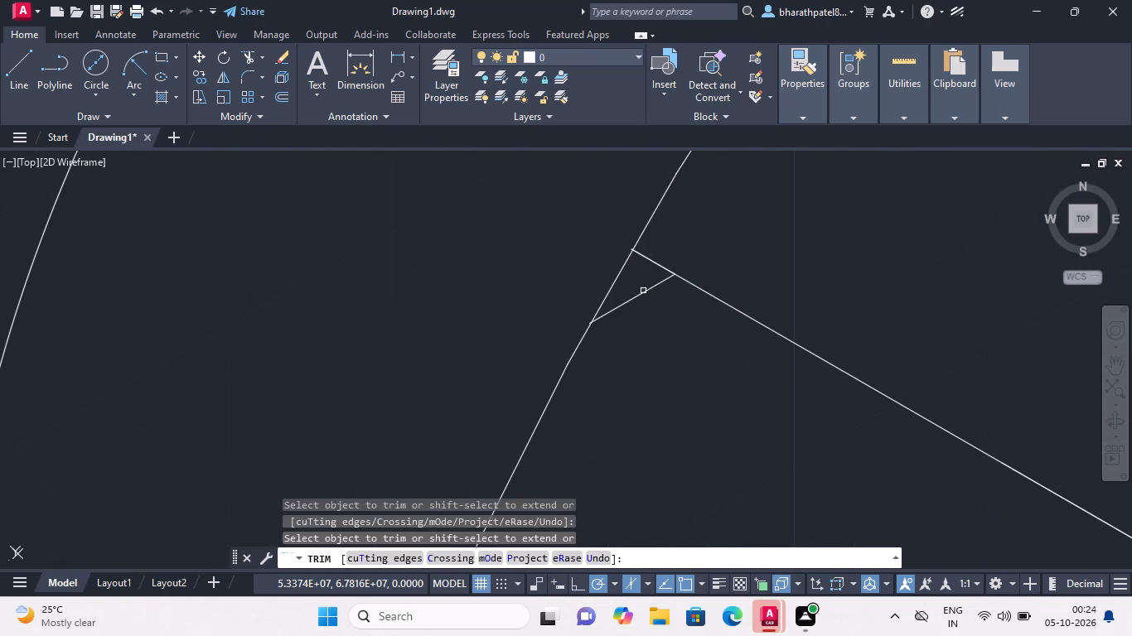
{"action": "left_click", "coordinate": [644, 295]}
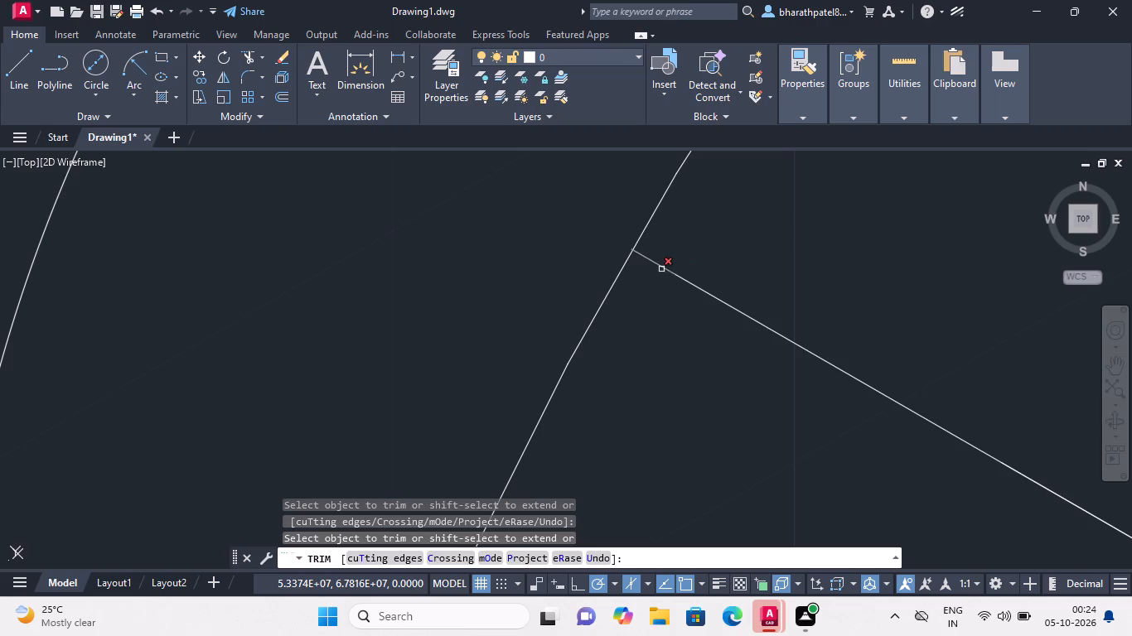
Trim away the rest of the ring axis line, from the front ring's back arc across its front face to the hole's centre.
{"action": "left_click", "coordinate": [653, 263]}
{"action": "left_click", "coordinate": [655, 263]}
{"action": "scroll", "coordinate": [662, 271], "scroll_direction": "down", "scroll_amount": 4}
{"action": "left_click", "coordinate": [768, 334]}
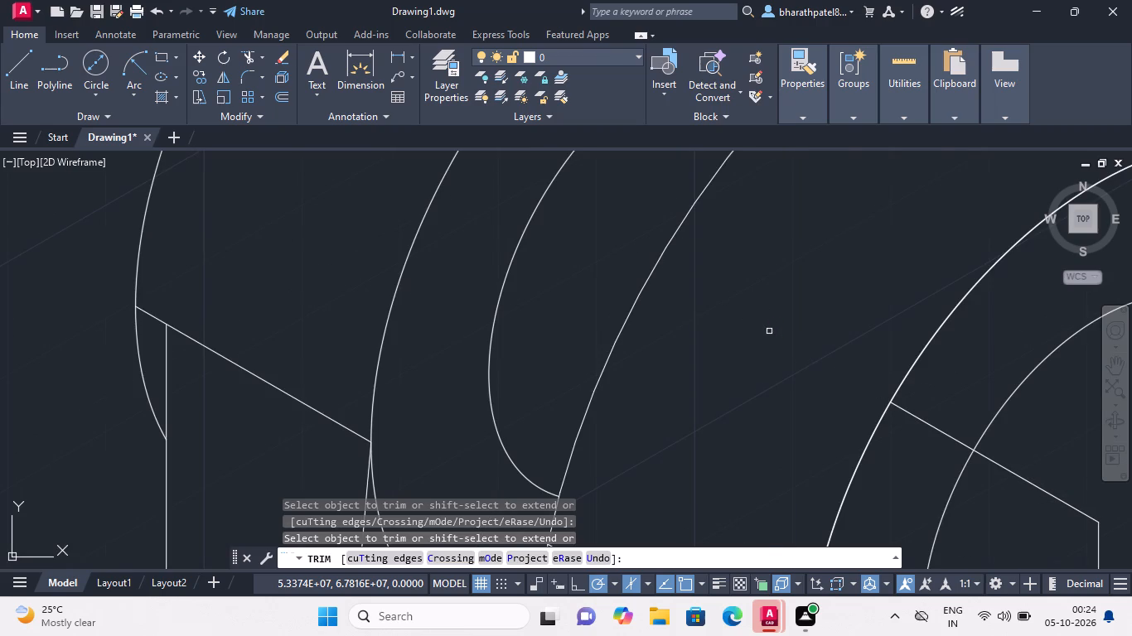
{"action": "scroll", "coordinate": [769, 331], "scroll_direction": "down", "scroll_amount": 4}
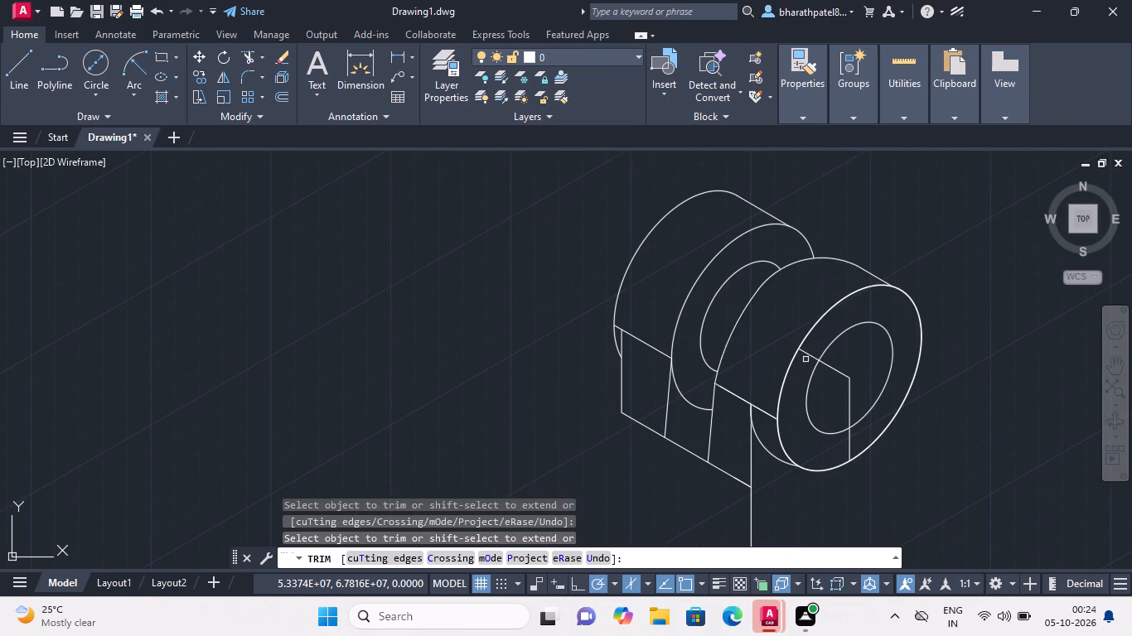
{"action": "double_click", "coordinate": [808, 354]}
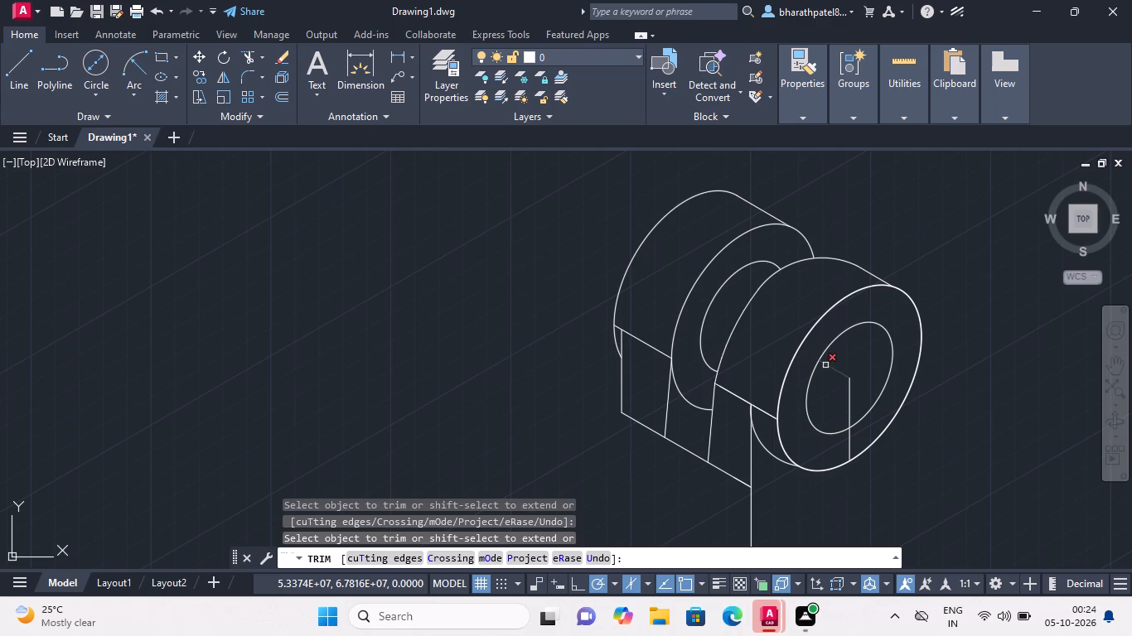
{"action": "left_click", "coordinate": [830, 365]}
Trim the lower part of the rear ring's front arc between the two slanted edges below the rings.
{"action": "scroll", "coordinate": [825, 369], "scroll_direction": "down", "scroll_amount": 3}
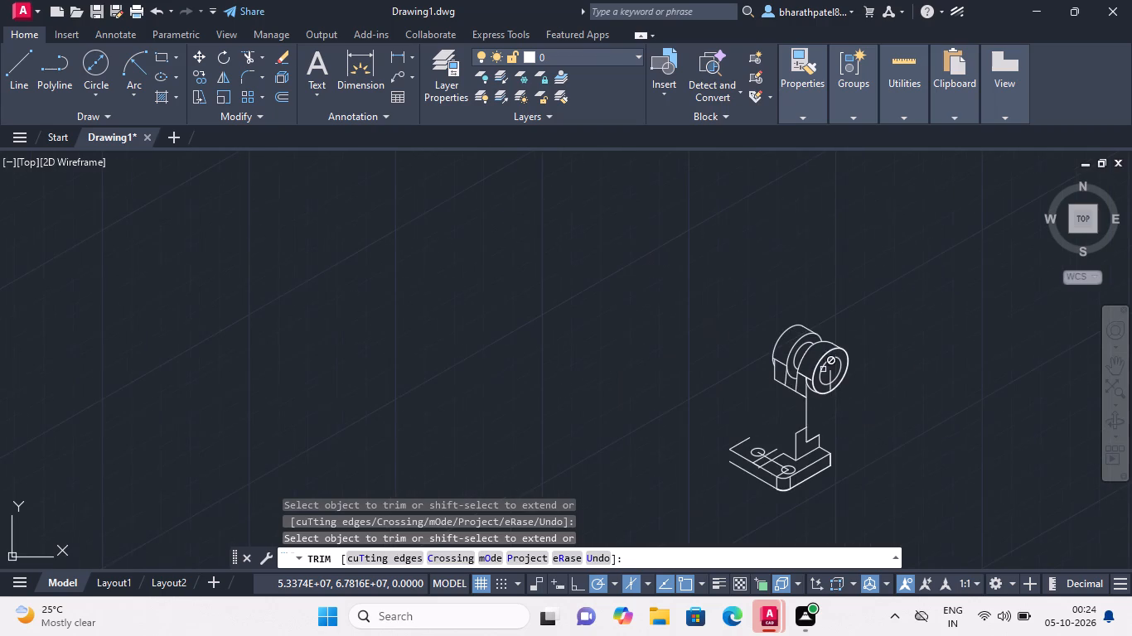
{"action": "scroll", "coordinate": [776, 306], "scroll_direction": "down", "scroll_amount": 2}
{"action": "scroll", "coordinate": [840, 330], "scroll_direction": "up", "scroll_amount": 4}
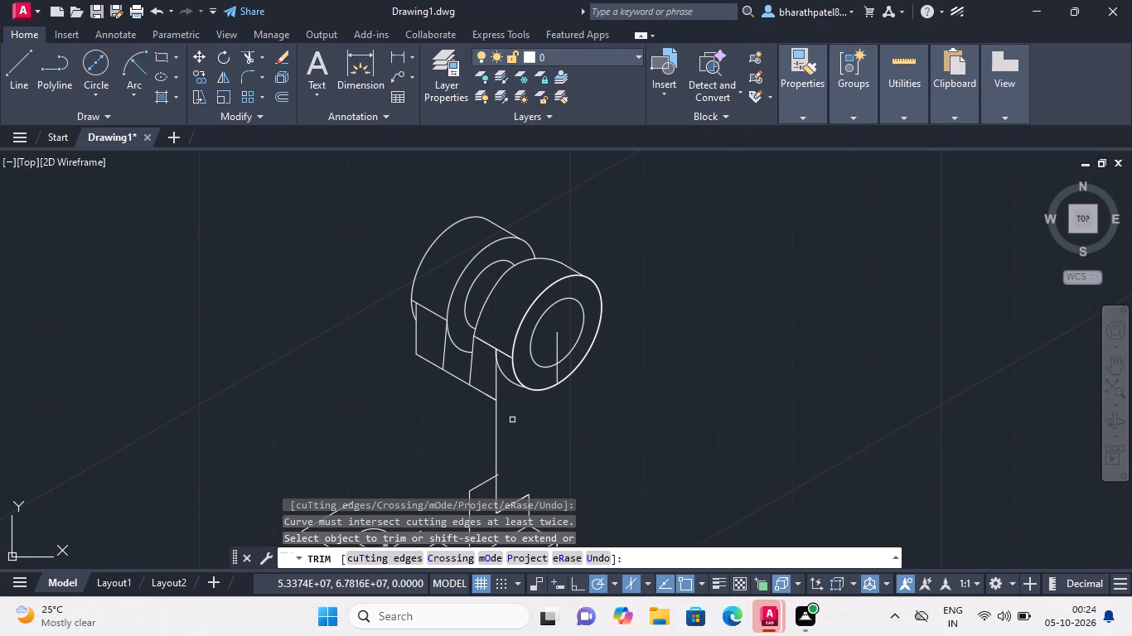
{"action": "left_click", "coordinate": [455, 349]}
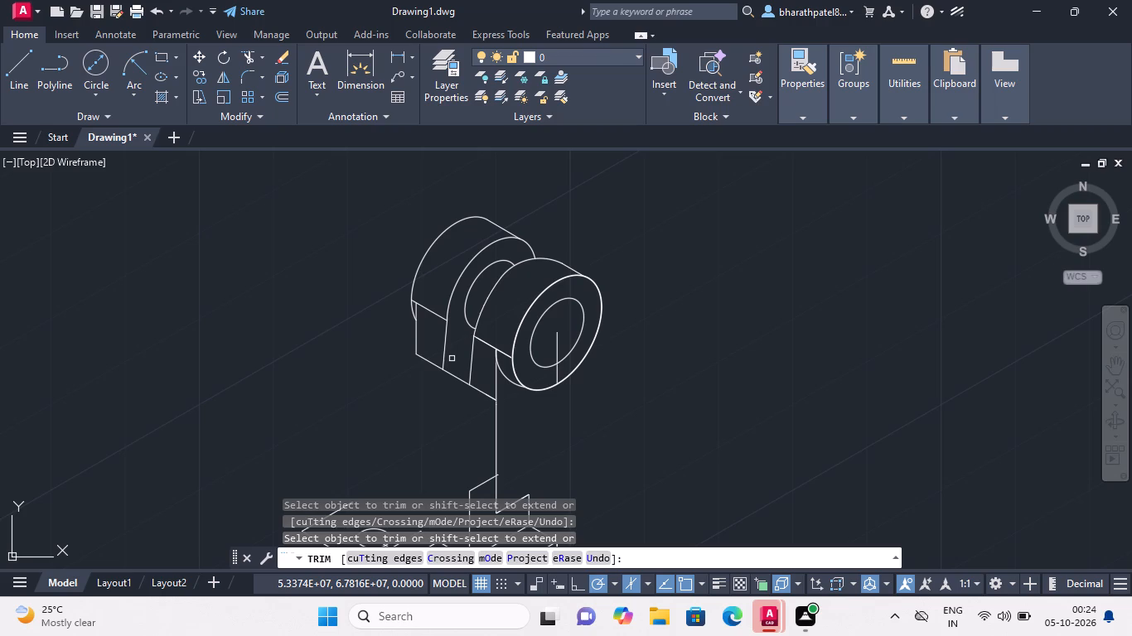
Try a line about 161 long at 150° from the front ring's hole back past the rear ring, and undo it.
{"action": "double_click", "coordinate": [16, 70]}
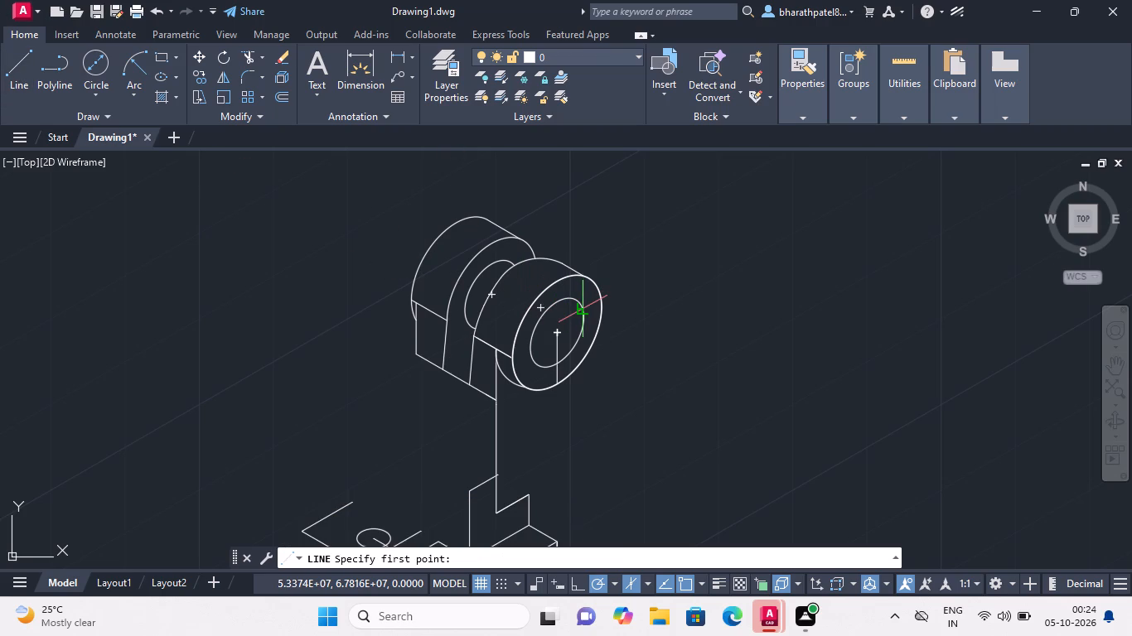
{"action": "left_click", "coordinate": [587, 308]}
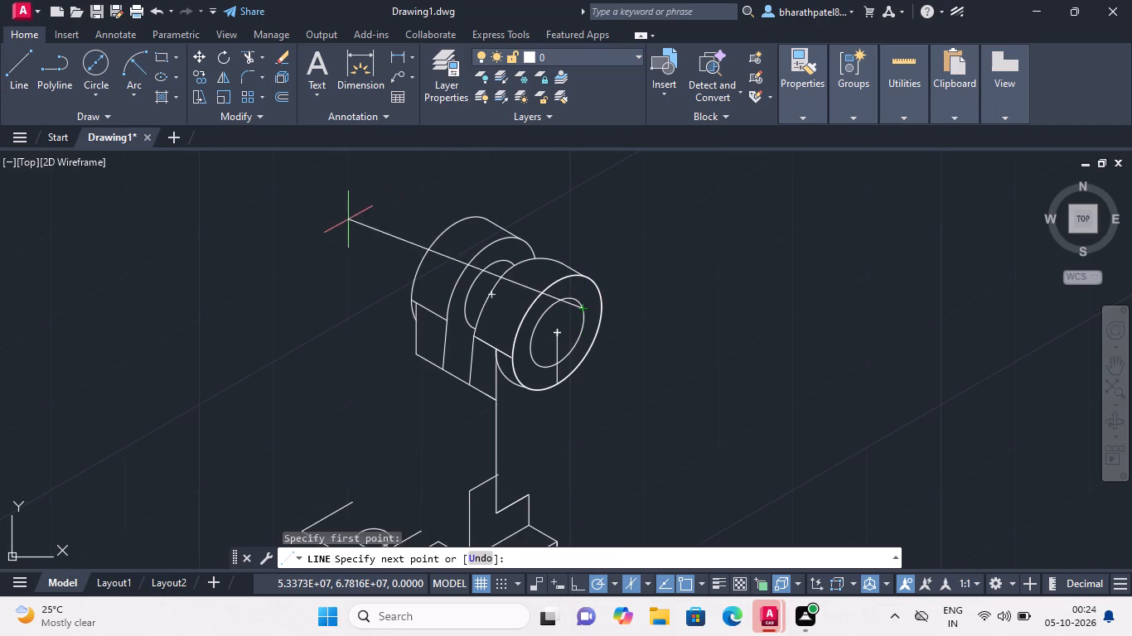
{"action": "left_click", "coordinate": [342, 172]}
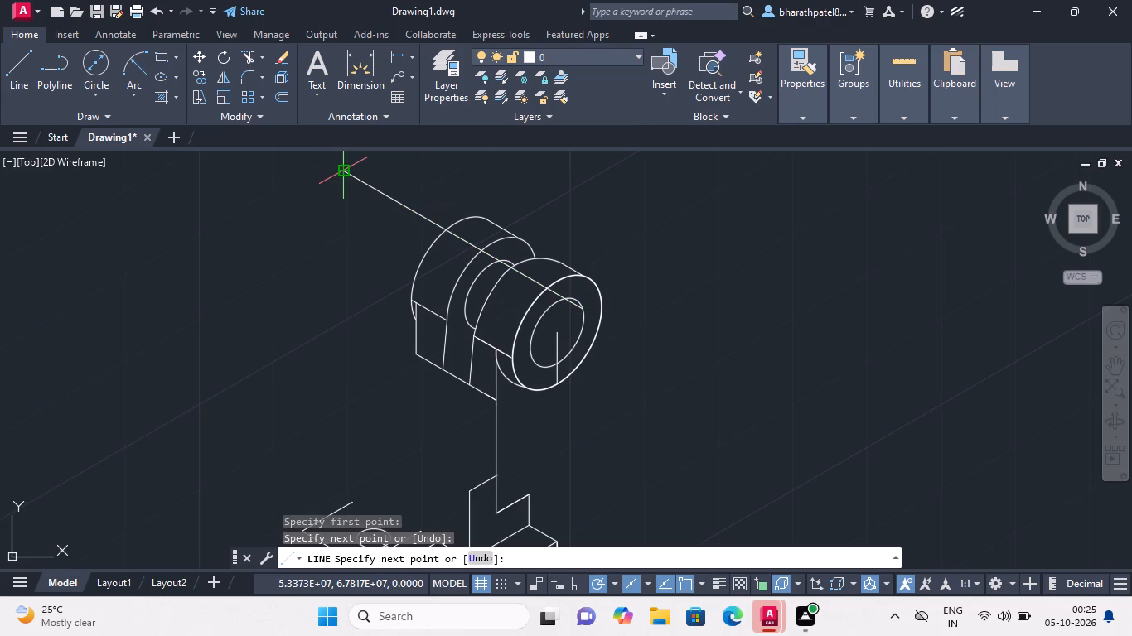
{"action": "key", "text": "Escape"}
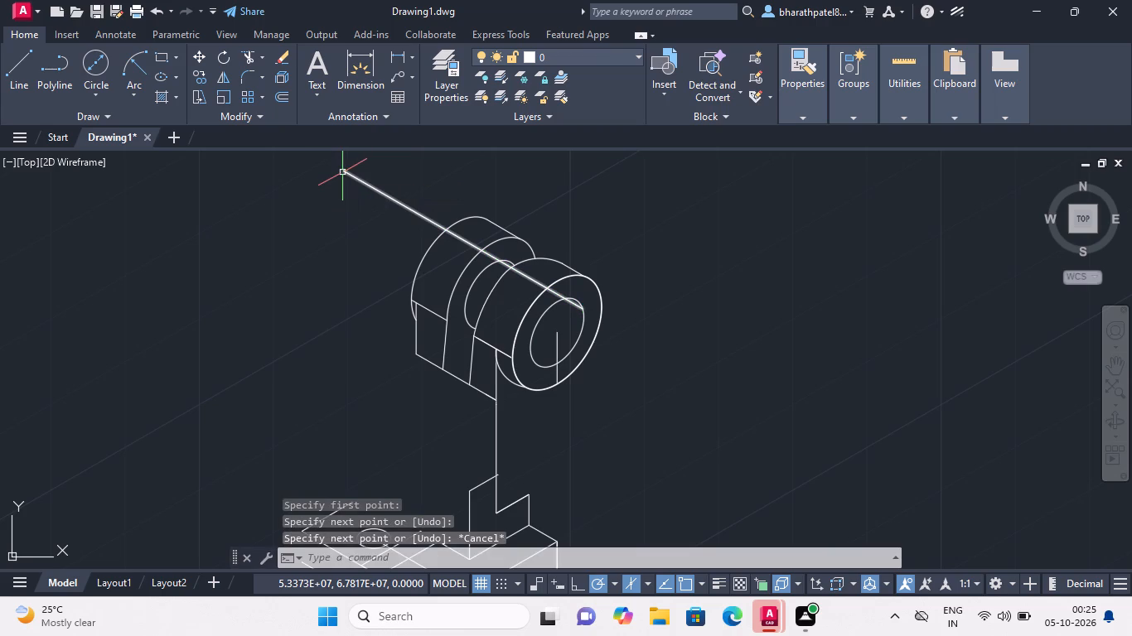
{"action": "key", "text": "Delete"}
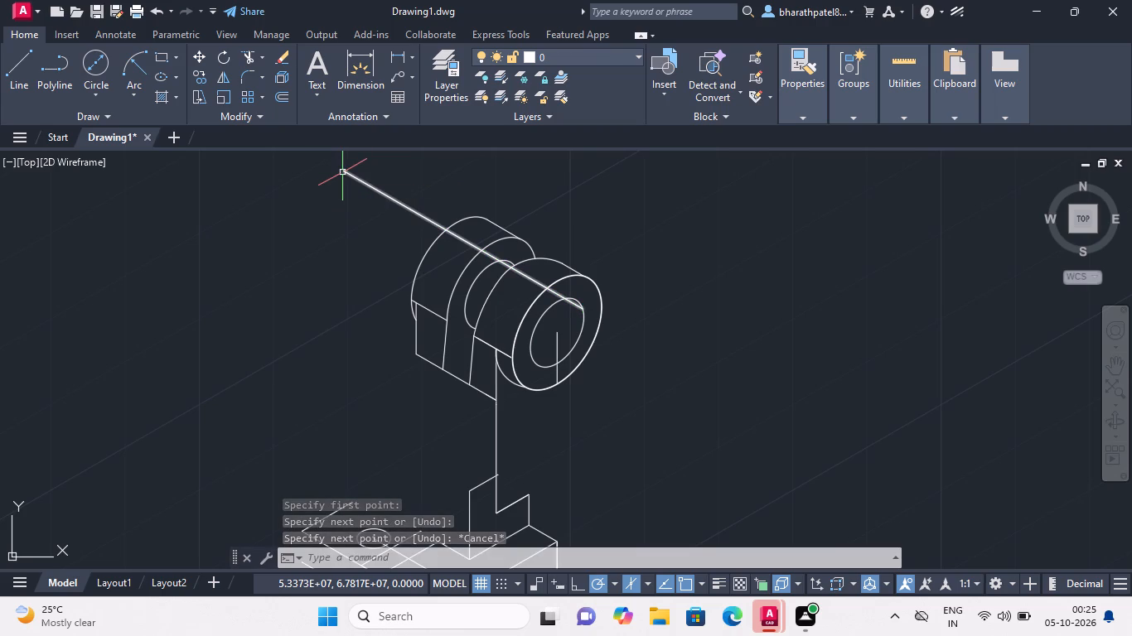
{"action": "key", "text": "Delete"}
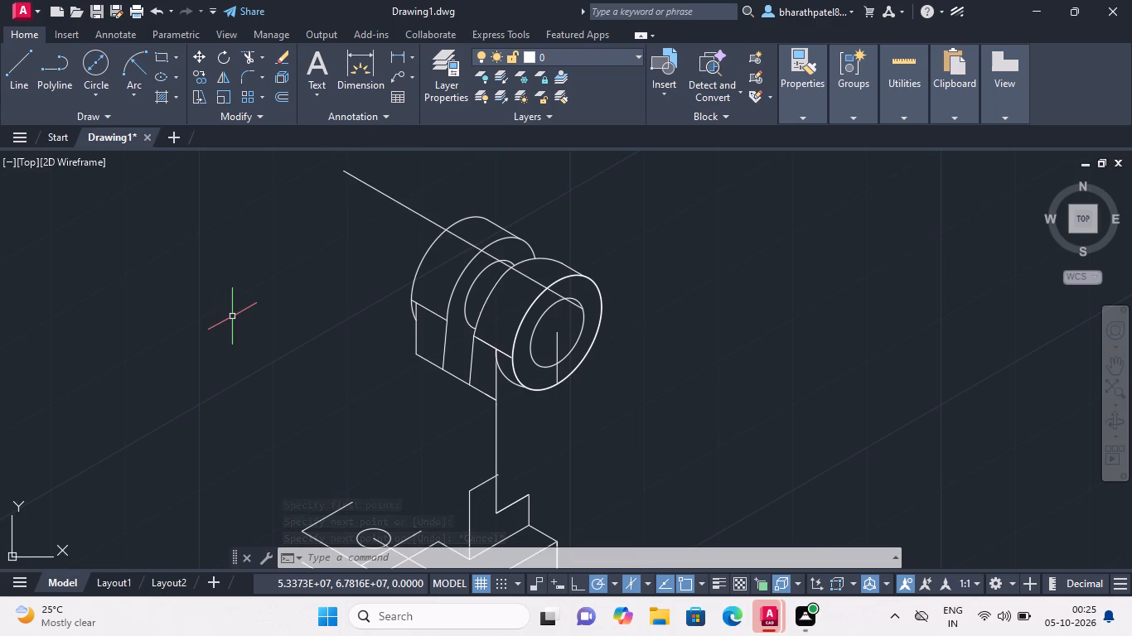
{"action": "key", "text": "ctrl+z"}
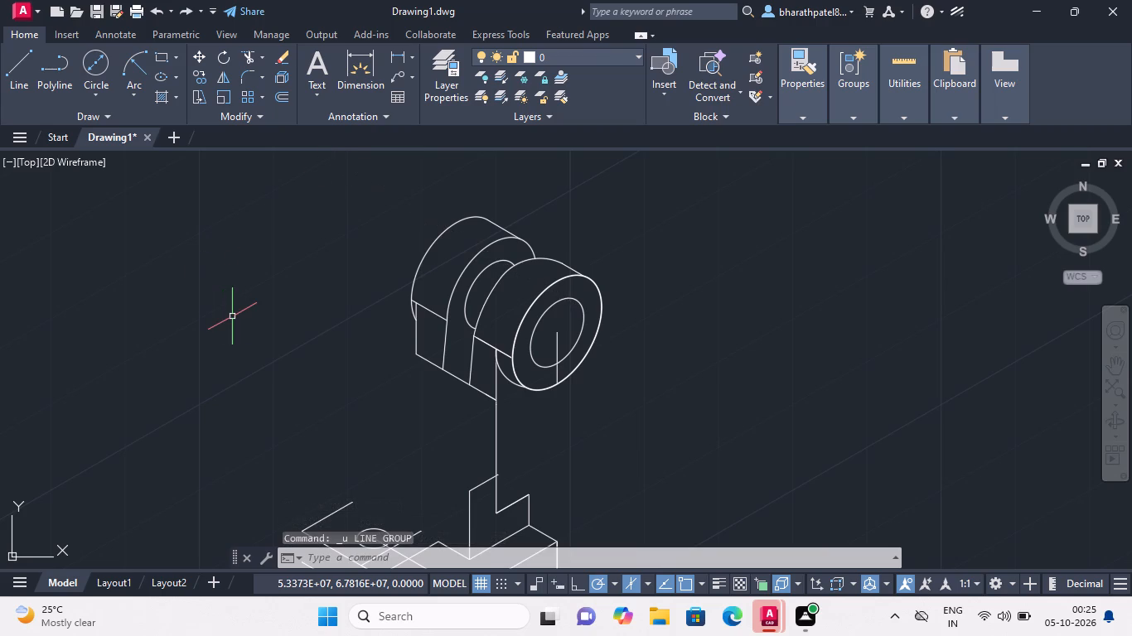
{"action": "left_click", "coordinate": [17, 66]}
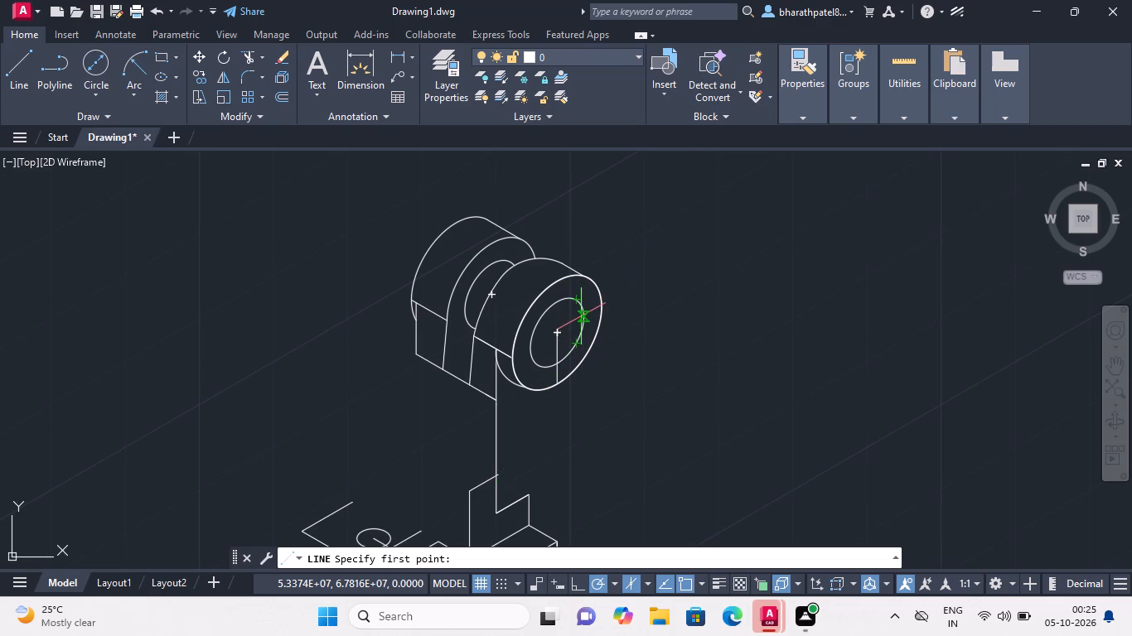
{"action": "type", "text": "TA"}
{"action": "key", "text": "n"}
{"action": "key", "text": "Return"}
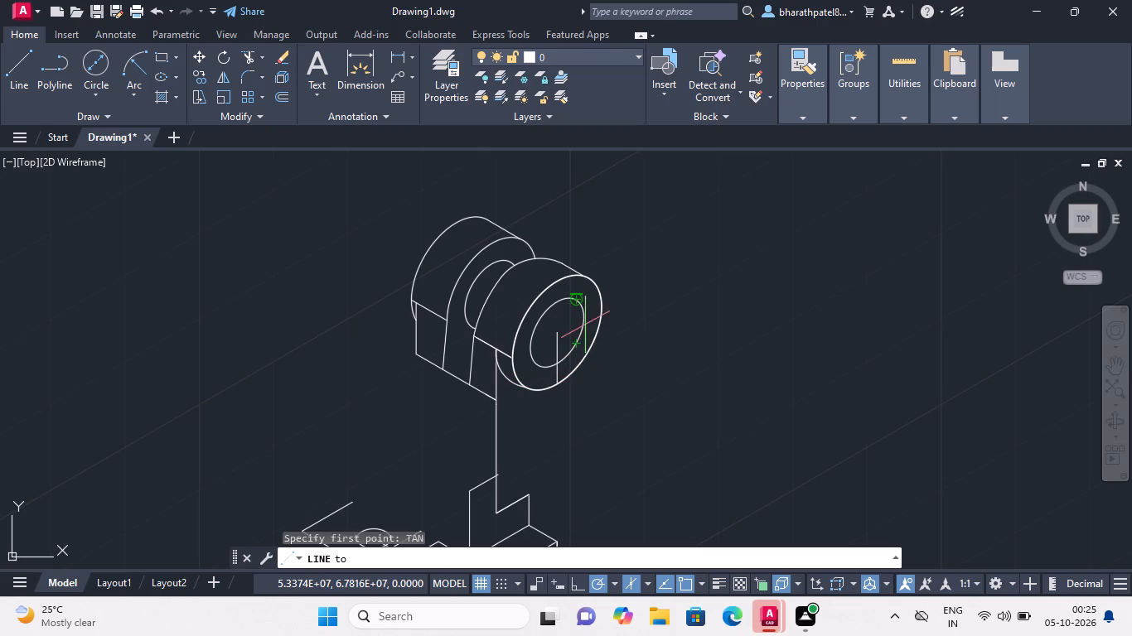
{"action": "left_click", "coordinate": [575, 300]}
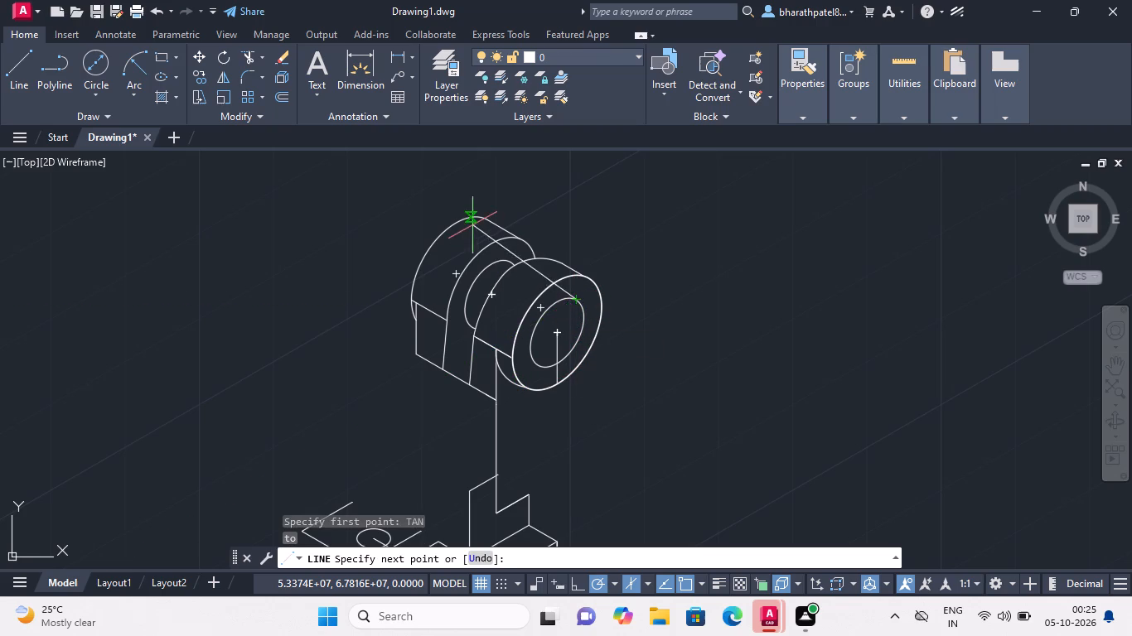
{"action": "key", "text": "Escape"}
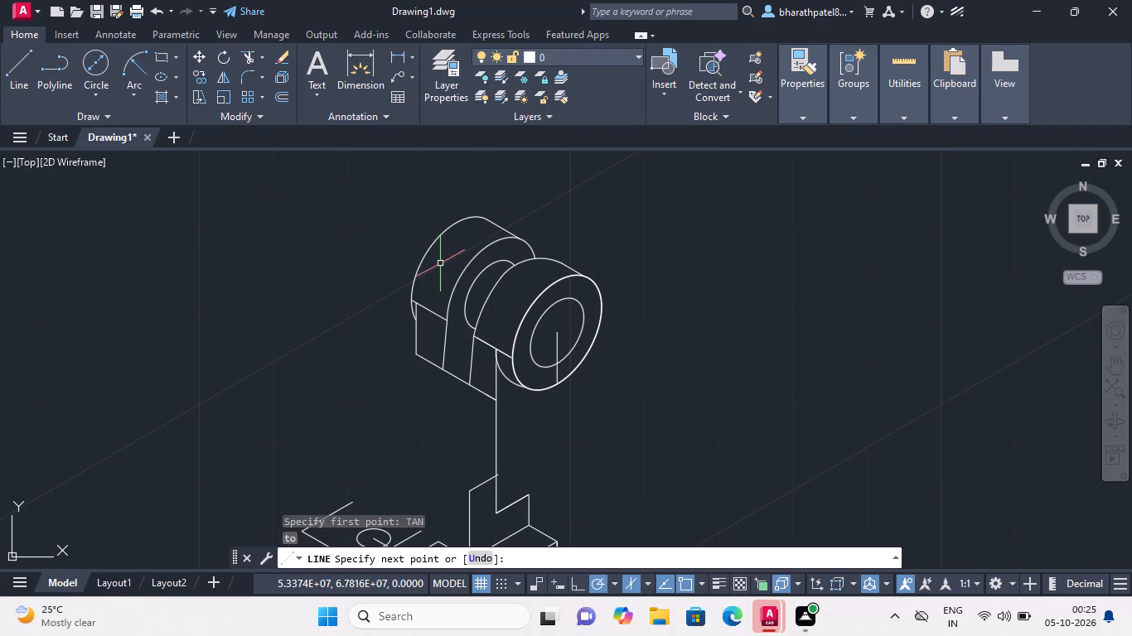
Draw a line about 163 long at 150° from the edge of the front ring's hole back past the rear ring.
{"action": "left_click", "coordinate": [12, 80]}
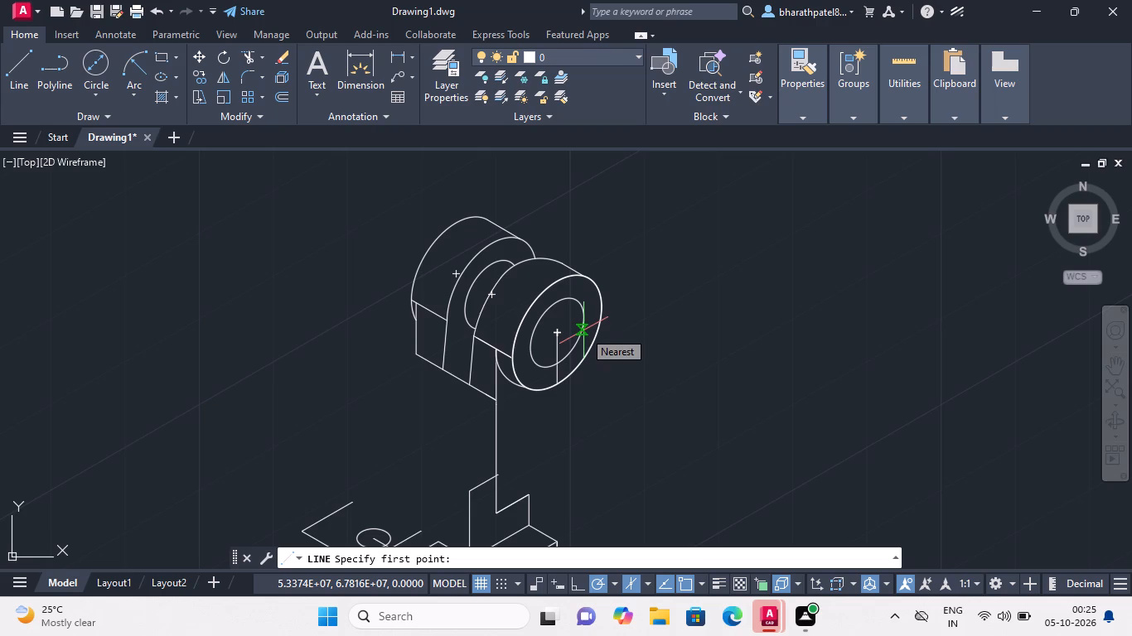
{"action": "left_click", "coordinate": [583, 321]}
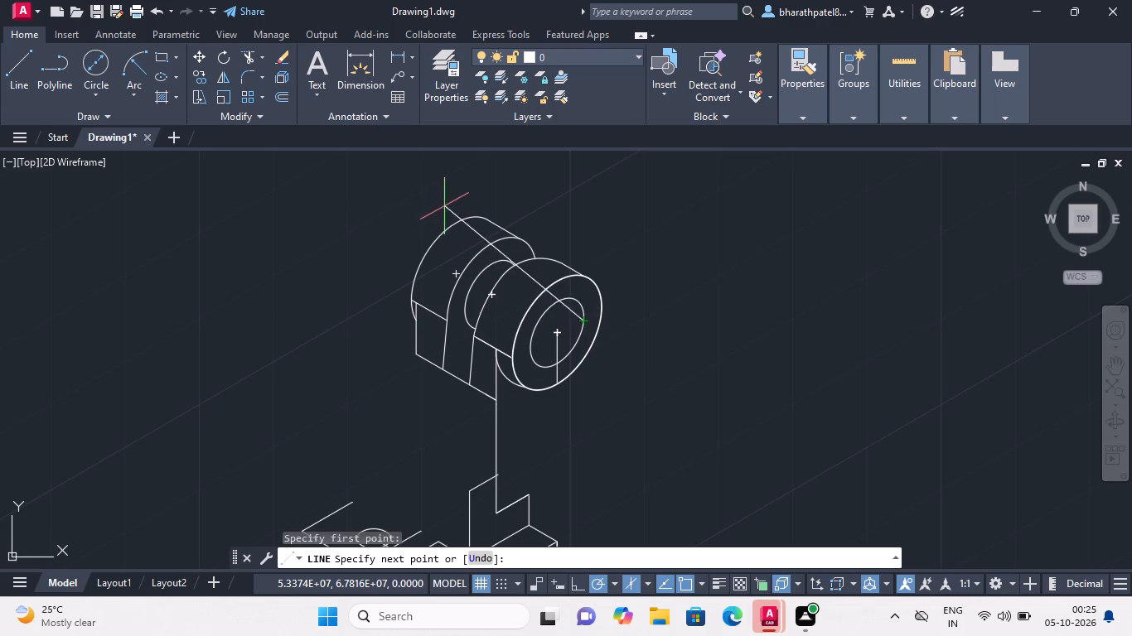
{"action": "left_click", "coordinate": [337, 189]}
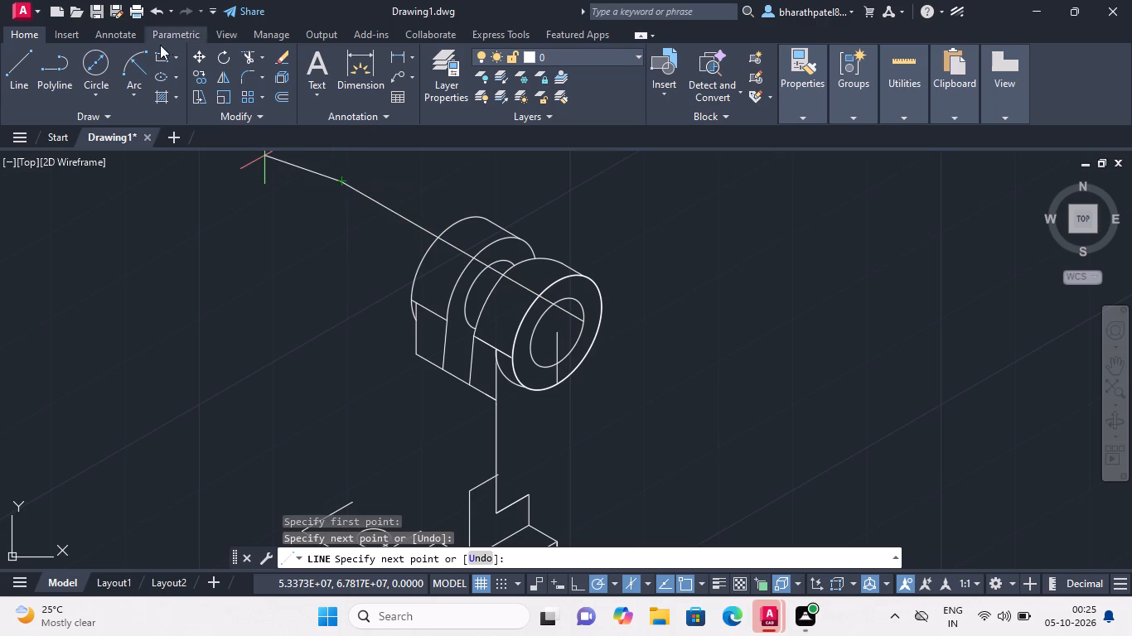
Trim the new line outside and between the rings, keeping only the segments inside the front and rear holes.
{"action": "left_click", "coordinate": [247, 55]}
{"action": "left_click", "coordinate": [389, 175]}
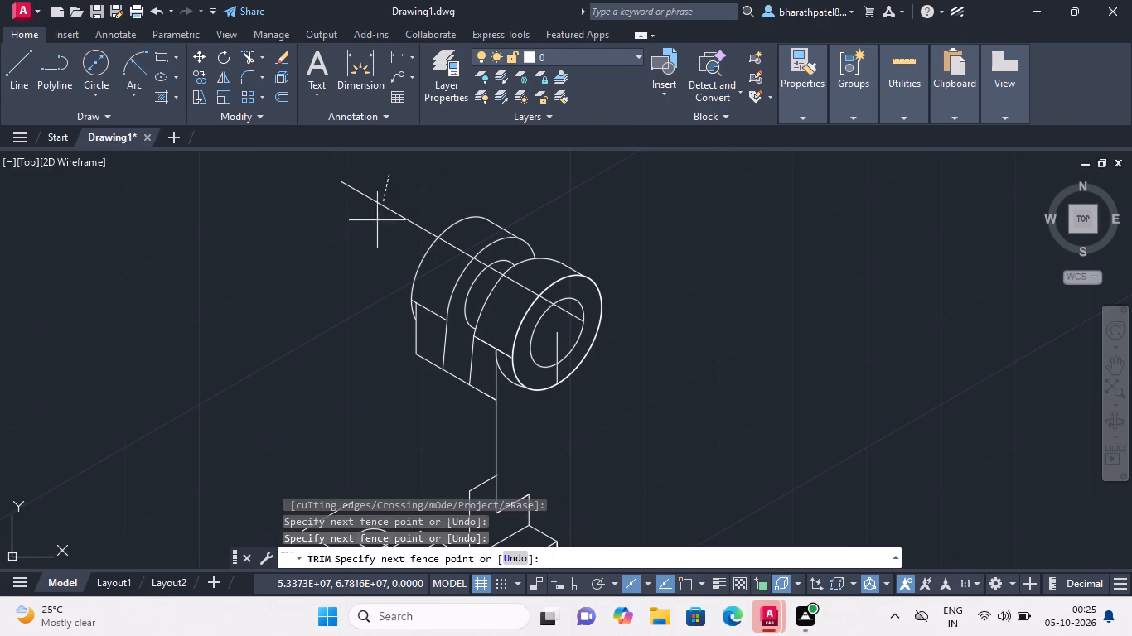
{"action": "left_click", "coordinate": [375, 226]}
{"action": "left_click", "coordinate": [456, 246]}
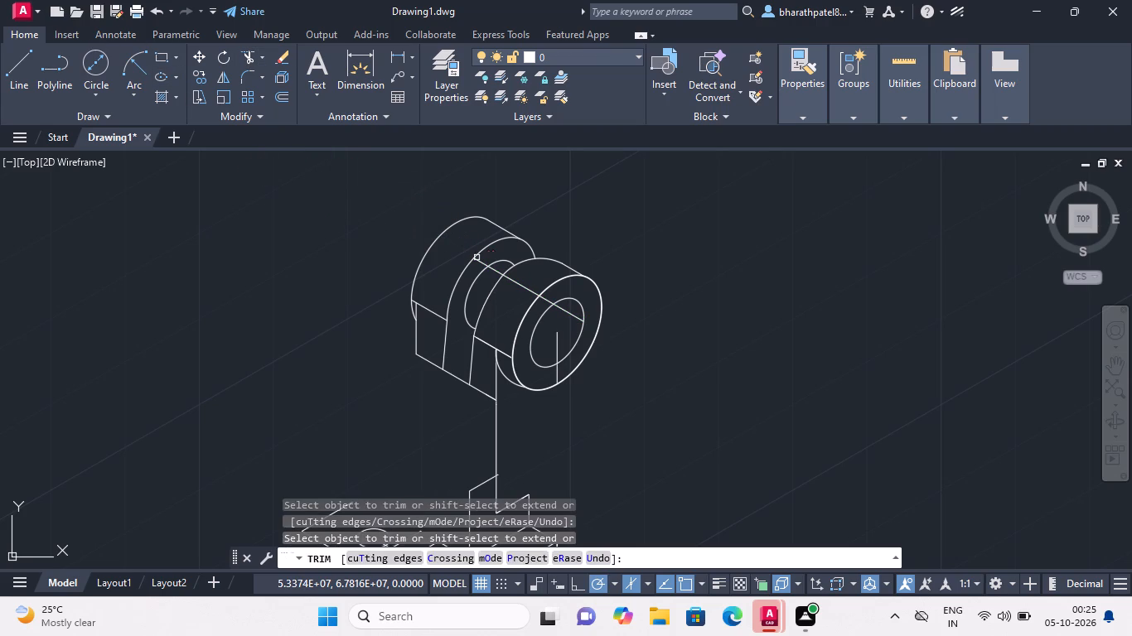
{"action": "left_click", "coordinate": [484, 262]}
{"action": "left_click", "coordinate": [516, 286]}
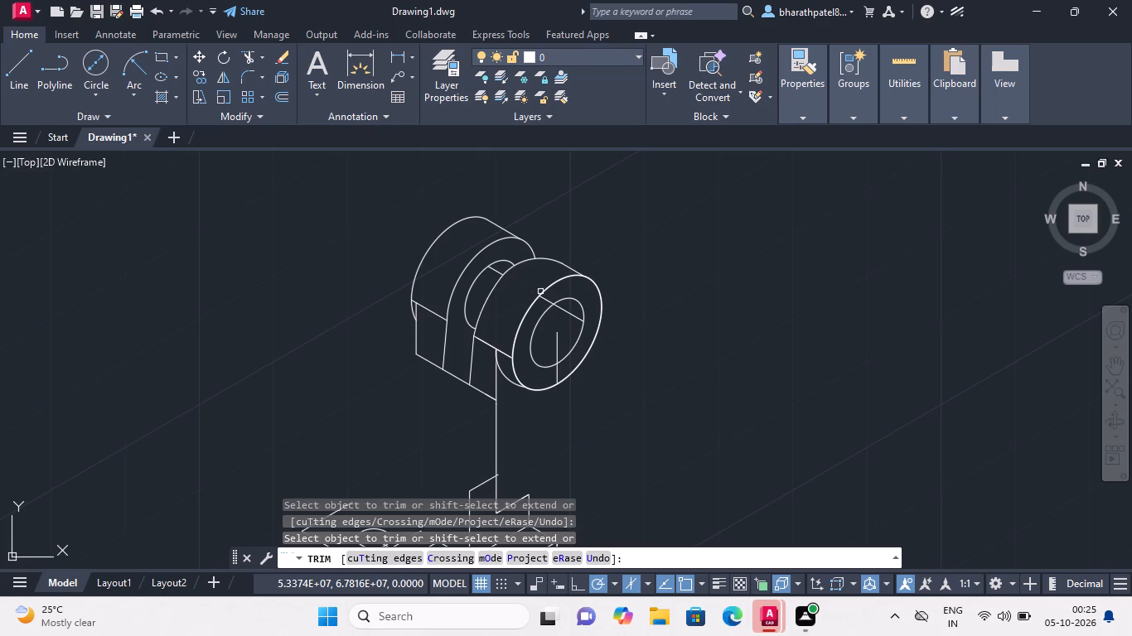
{"action": "left_click", "coordinate": [547, 301]}
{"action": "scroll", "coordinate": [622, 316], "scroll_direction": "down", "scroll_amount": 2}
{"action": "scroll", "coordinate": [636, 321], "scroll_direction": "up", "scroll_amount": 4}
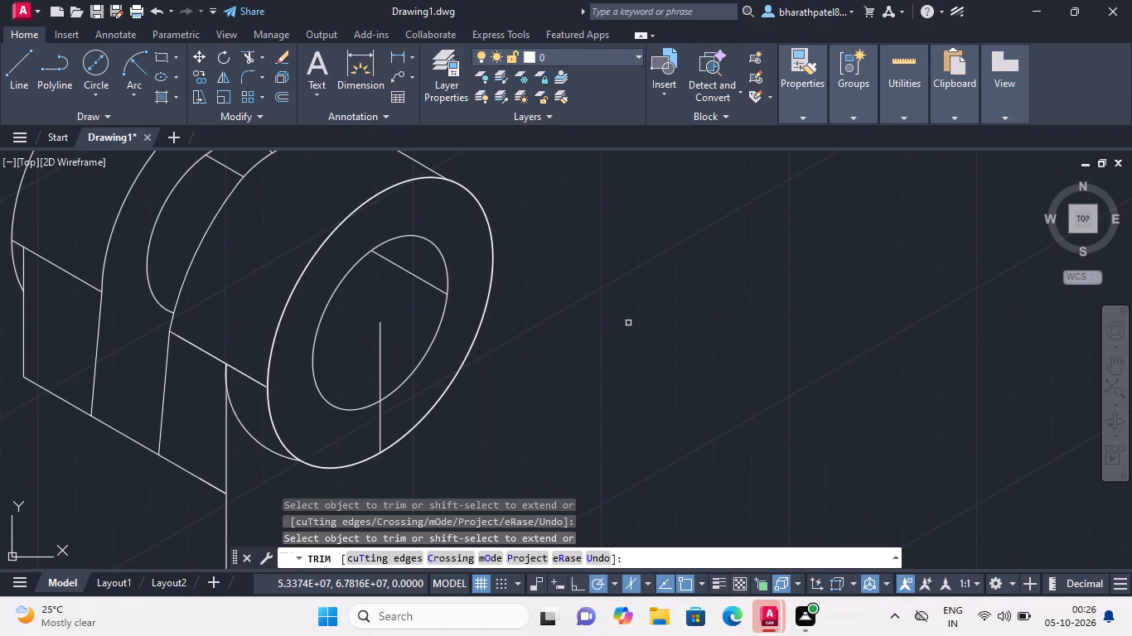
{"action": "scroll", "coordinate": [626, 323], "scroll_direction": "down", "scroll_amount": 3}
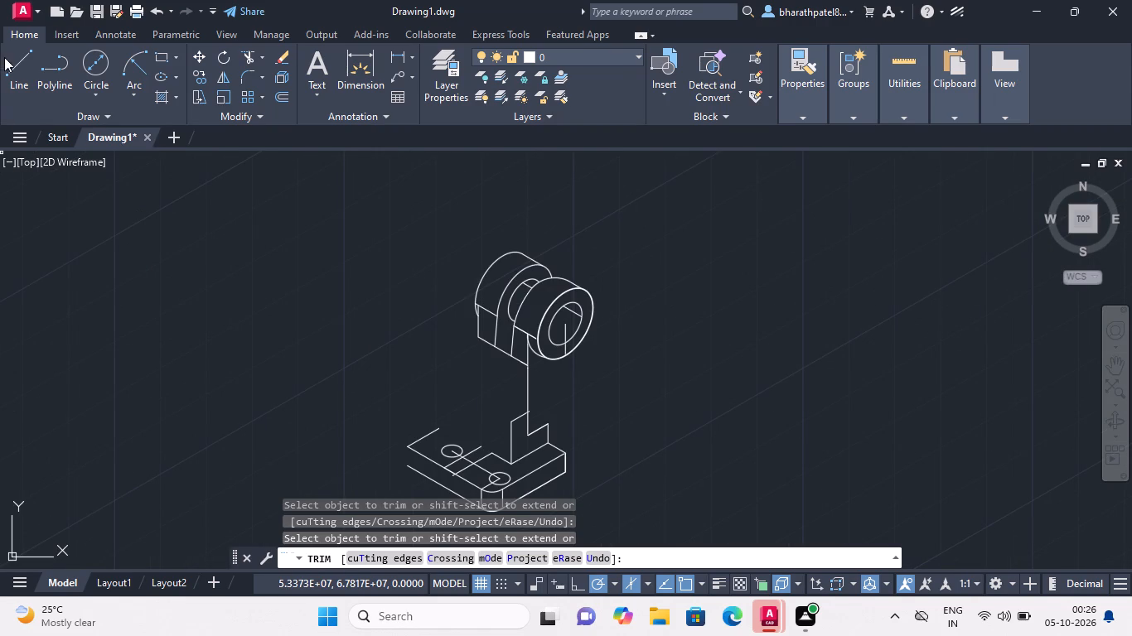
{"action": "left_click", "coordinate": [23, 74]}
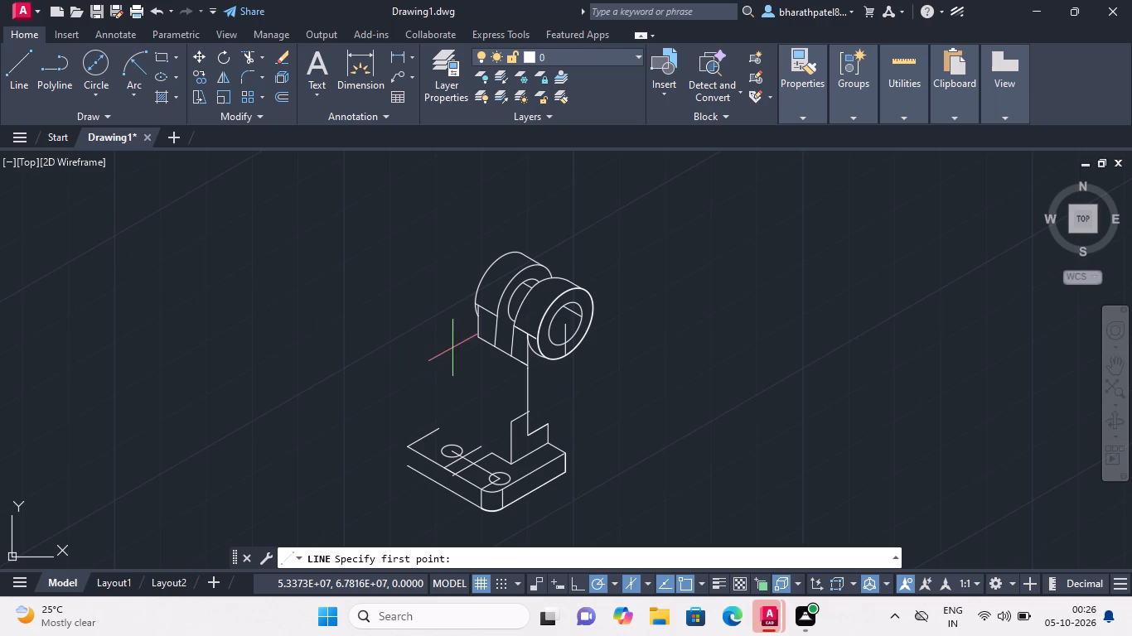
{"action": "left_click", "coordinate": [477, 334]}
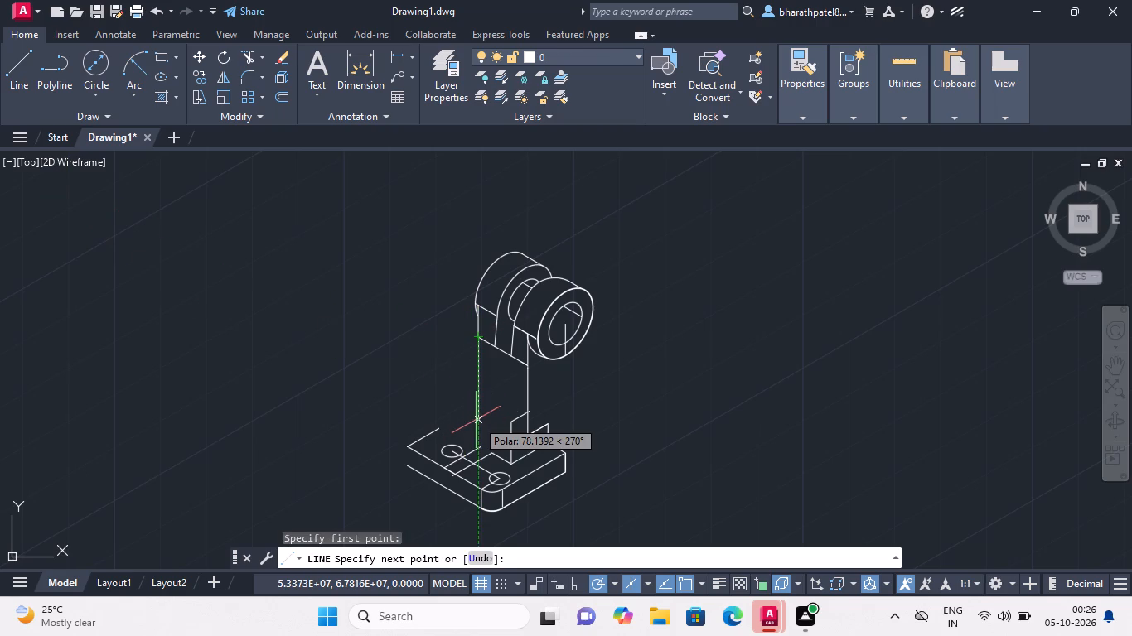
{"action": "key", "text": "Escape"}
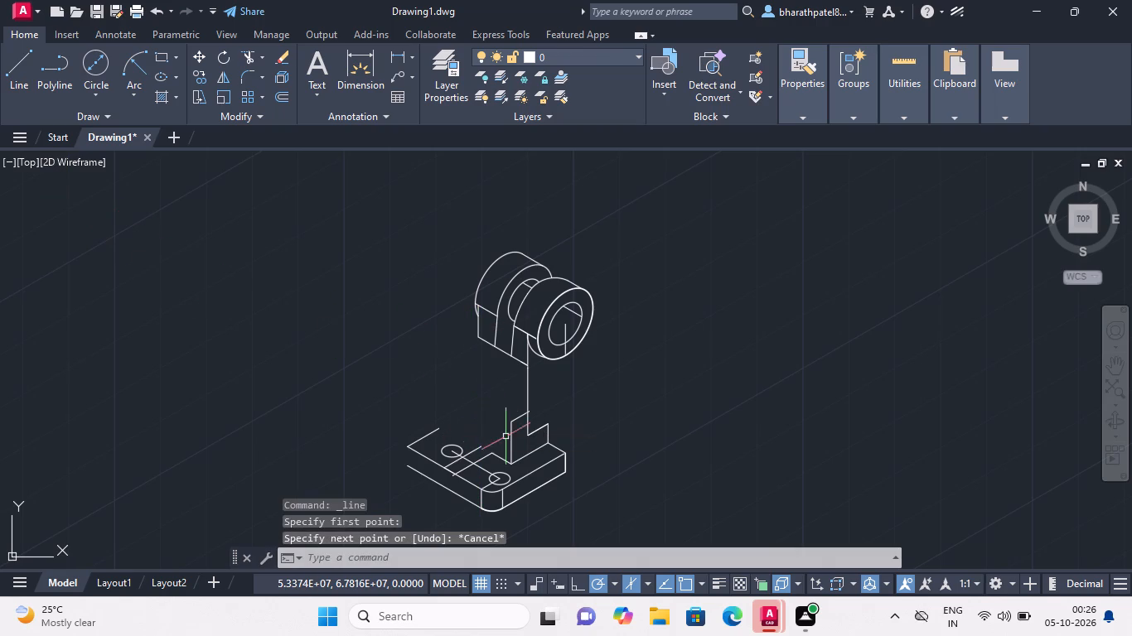
Draw an 18-unit line at 150° from the top outer corner of the small step at the upright's foot.
{"action": "scroll", "coordinate": [530, 430], "scroll_direction": "up", "scroll_amount": 4}
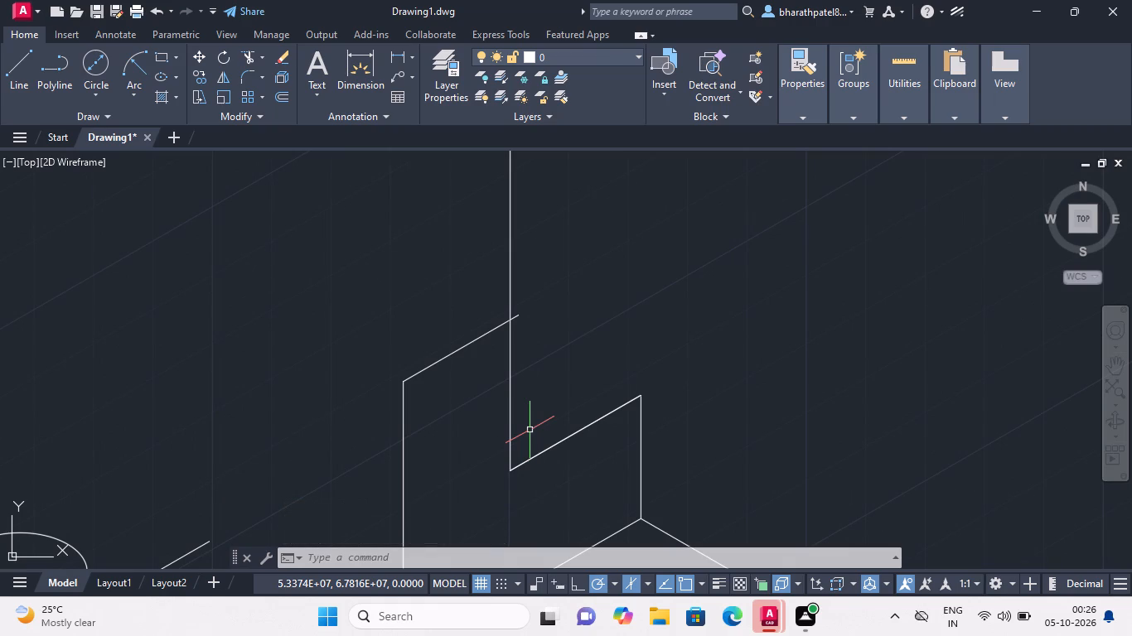
{"action": "left_click", "coordinate": [8, 69]}
{"action": "scroll", "coordinate": [615, 410], "scroll_direction": "down", "scroll_amount": 4}
{"action": "scroll", "coordinate": [592, 354], "scroll_direction": "up", "scroll_amount": 2}
{"action": "scroll", "coordinate": [591, 354], "scroll_direction": "down", "scroll_amount": 2}
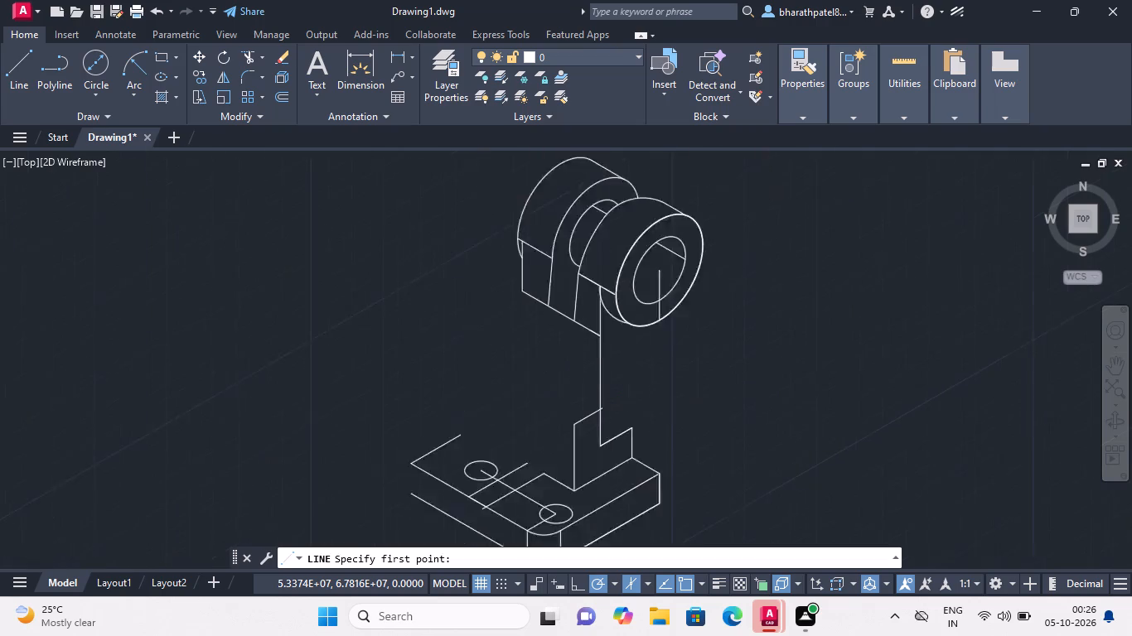
{"action": "scroll", "coordinate": [591, 354], "scroll_direction": "down", "scroll_amount": 2}
{"action": "scroll", "coordinate": [687, 432], "scroll_direction": "up", "scroll_amount": 3}
{"action": "scroll", "coordinate": [627, 409], "scroll_direction": "down", "scroll_amount": 2}
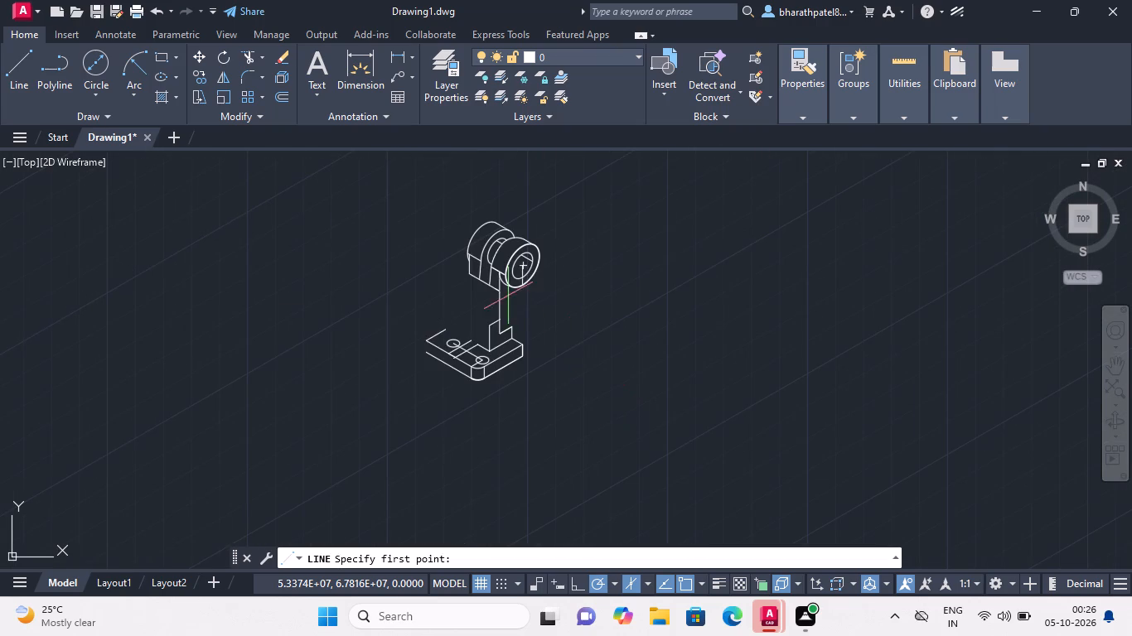
{"action": "scroll", "coordinate": [508, 296], "scroll_direction": "up", "scroll_amount": 2}
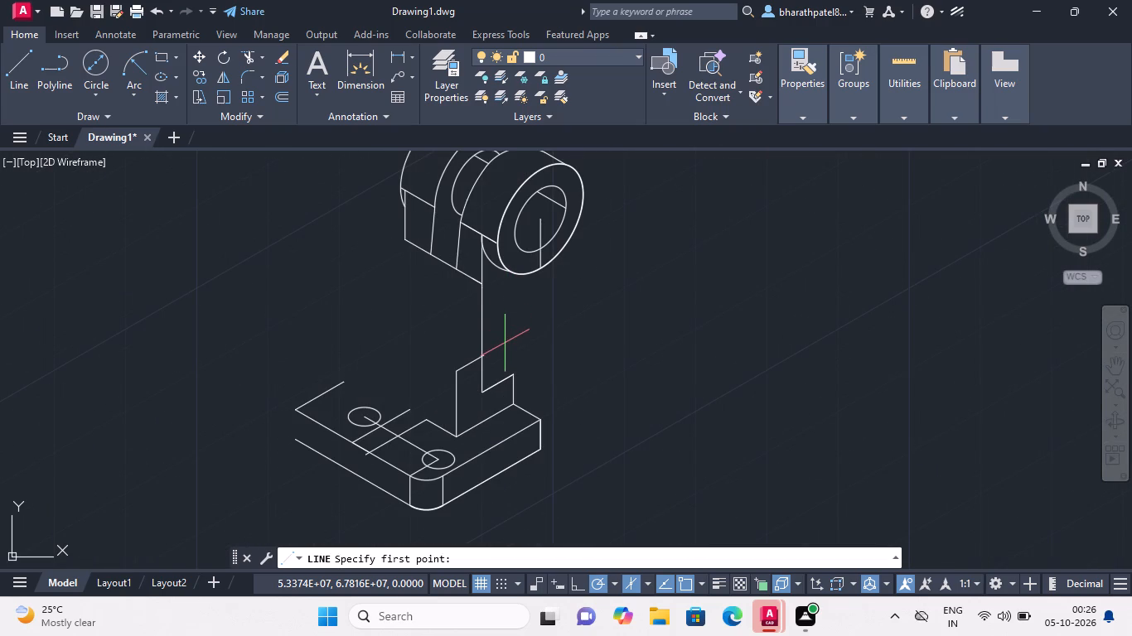
{"action": "left_click", "coordinate": [511, 373]}
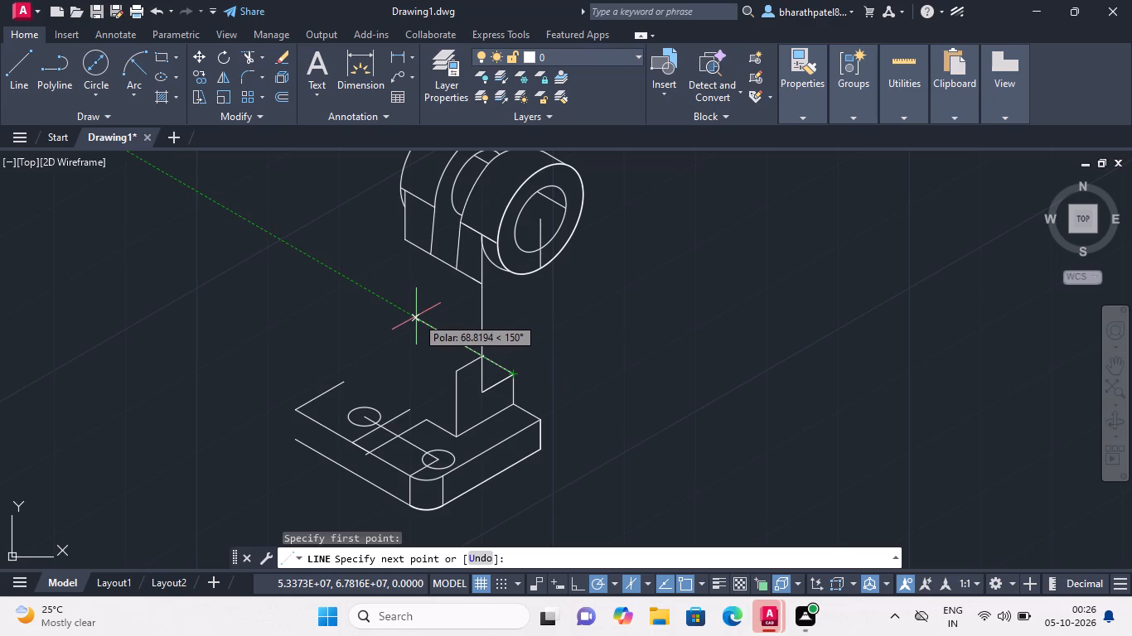
{"action": "key", "text": "1"}
{"action": "key", "text": "8"}
{"action": "key", "text": "Return"}
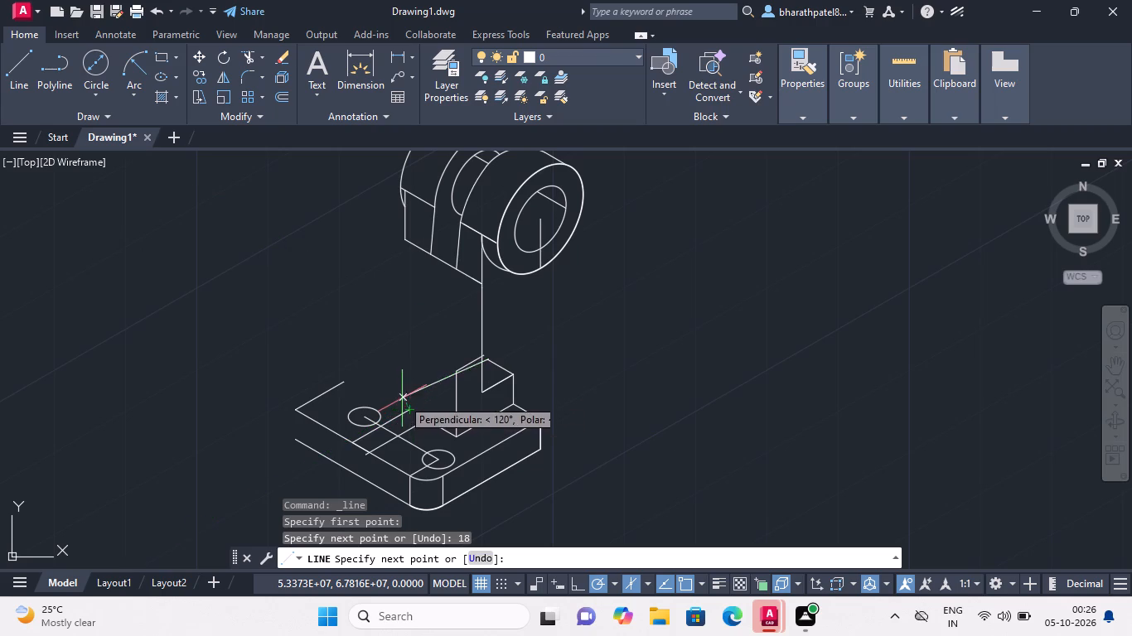
{"action": "scroll", "coordinate": [402, 391], "scroll_direction": "up", "scroll_amount": 3}
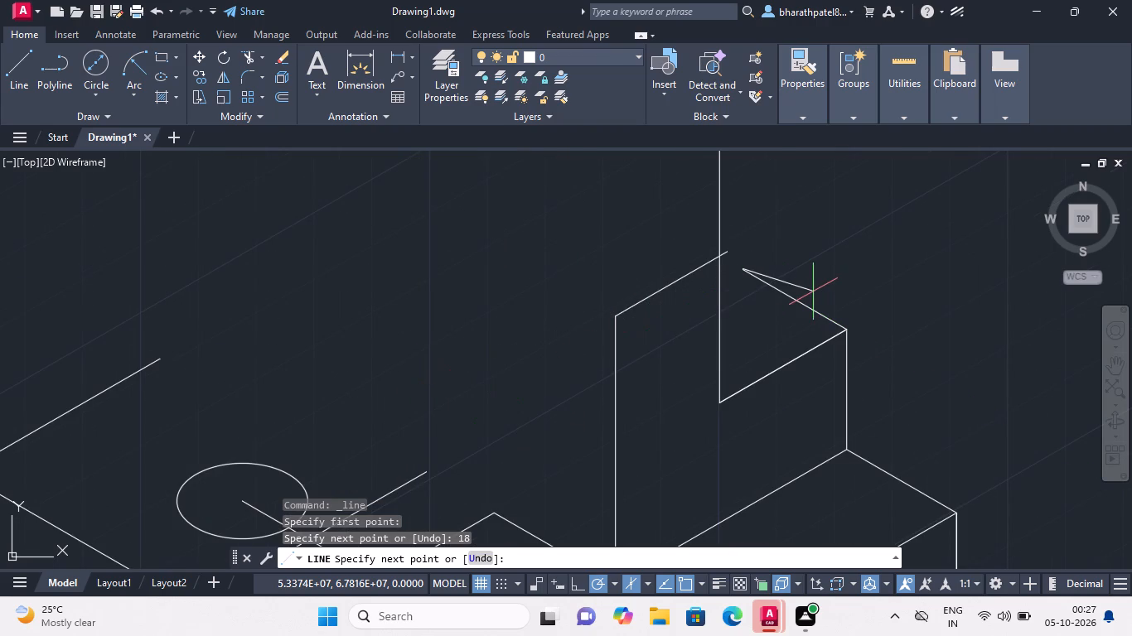
{"action": "key", "text": "Escape"}
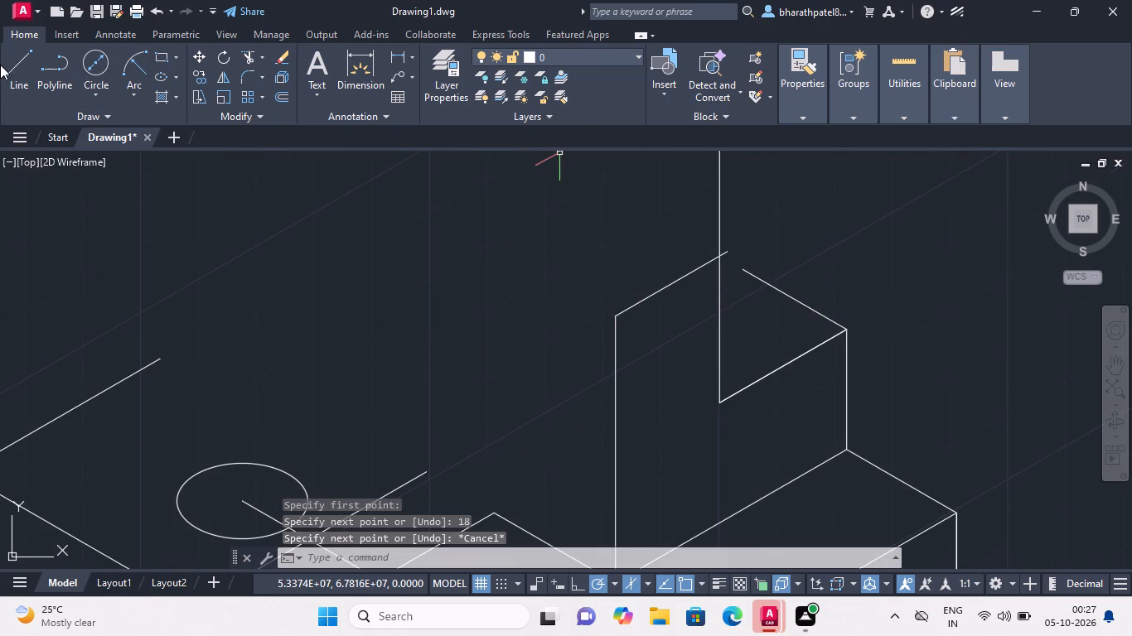
Start another line from the same top outer corner of the small step, heading back along the 18-unit edge.
{"action": "left_click", "coordinate": [12, 63]}
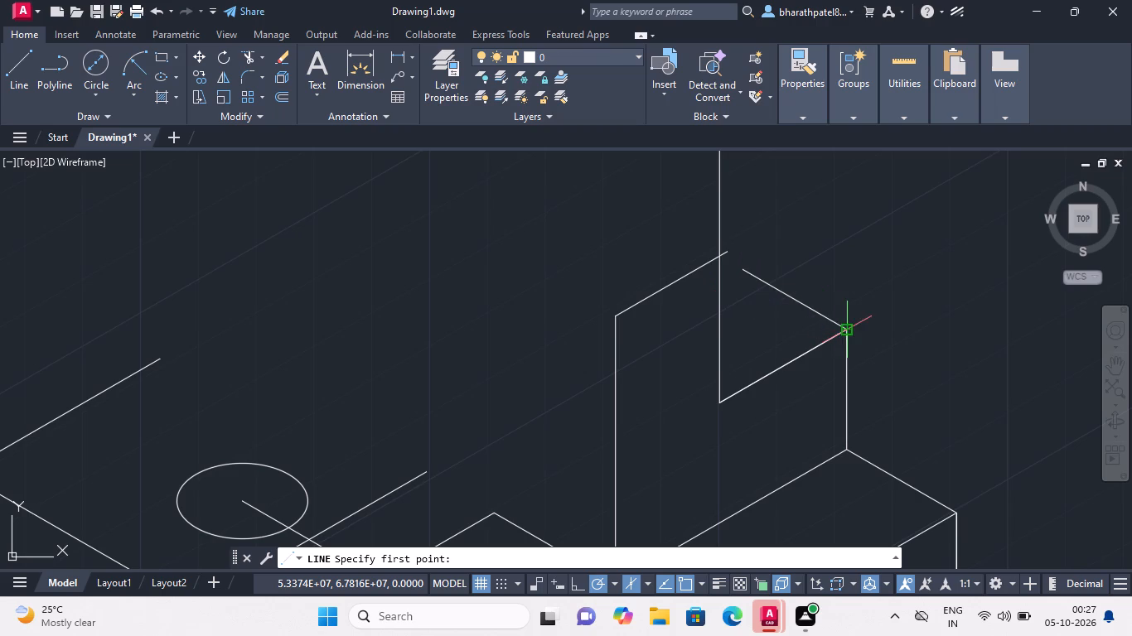
{"action": "left_click", "coordinate": [847, 333]}
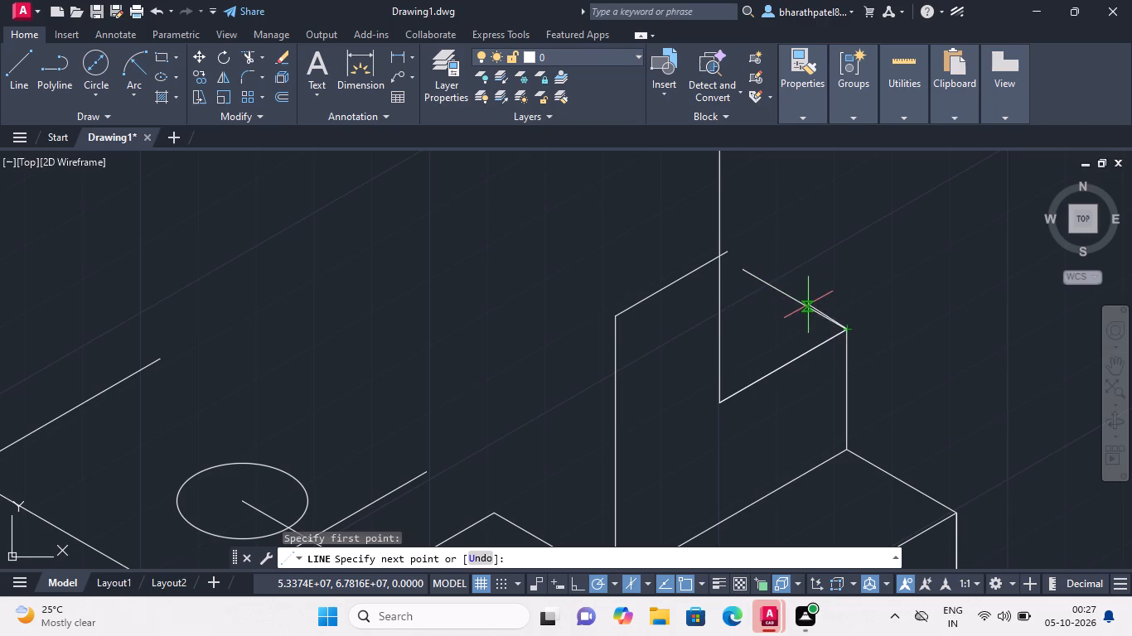
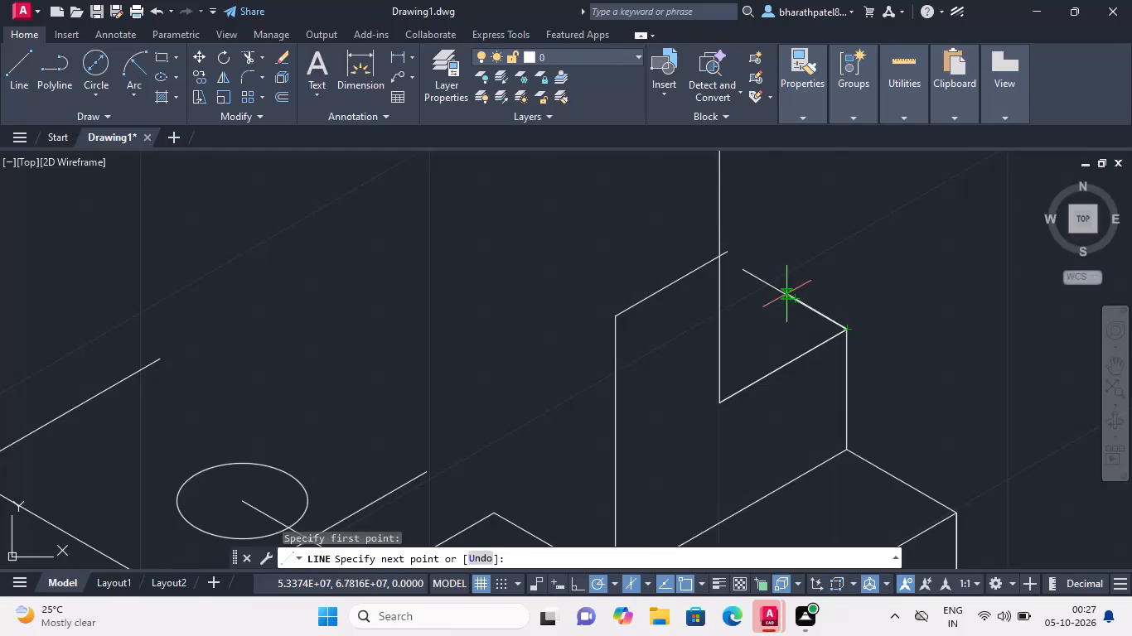
Draw a 54-unit line at 150° from the upper front corner of the upright block.
{"action": "key", "text": "Escape"}
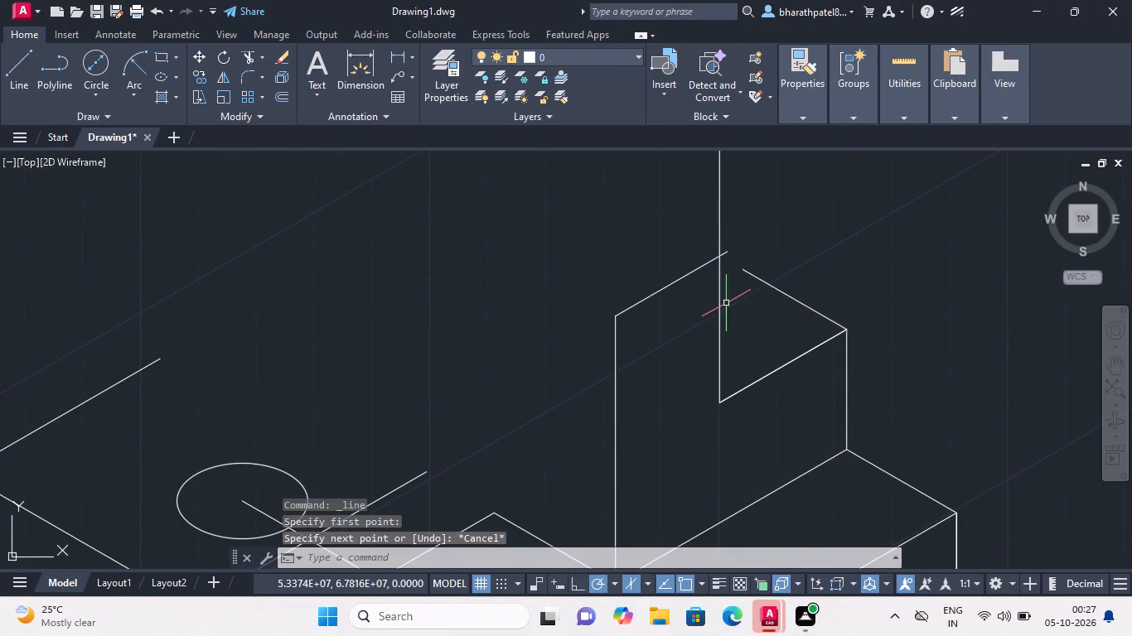
{"action": "scroll", "coordinate": [726, 303], "scroll_direction": "down", "scroll_amount": 1}
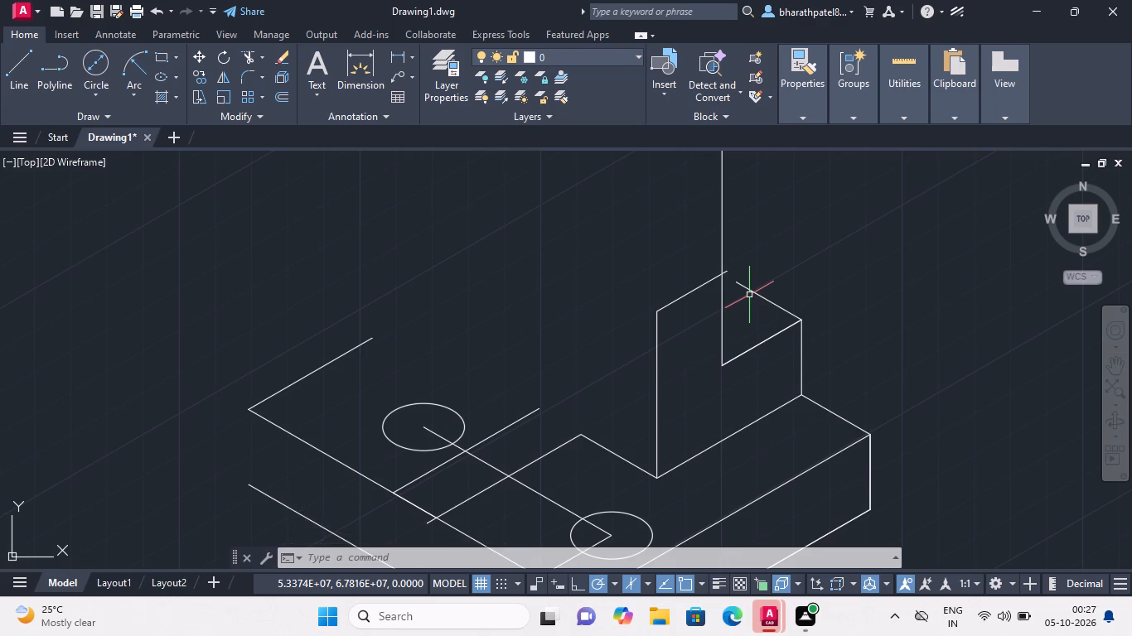
{"action": "scroll", "coordinate": [725, 373], "scroll_direction": "down", "scroll_amount": 3}
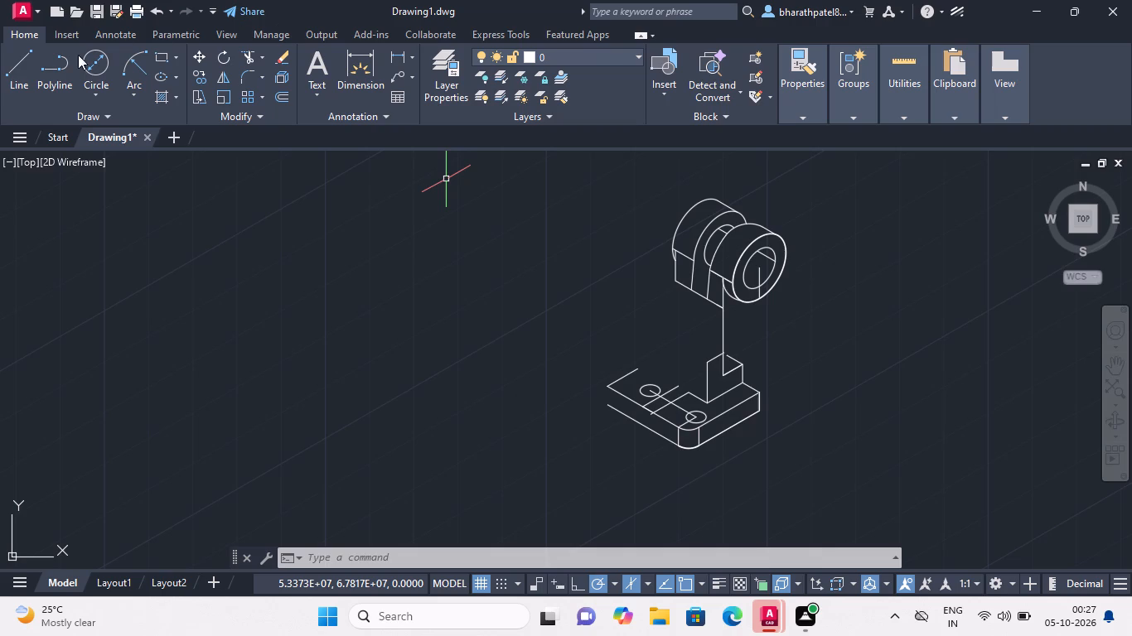
{"action": "left_click", "coordinate": [12, 69]}
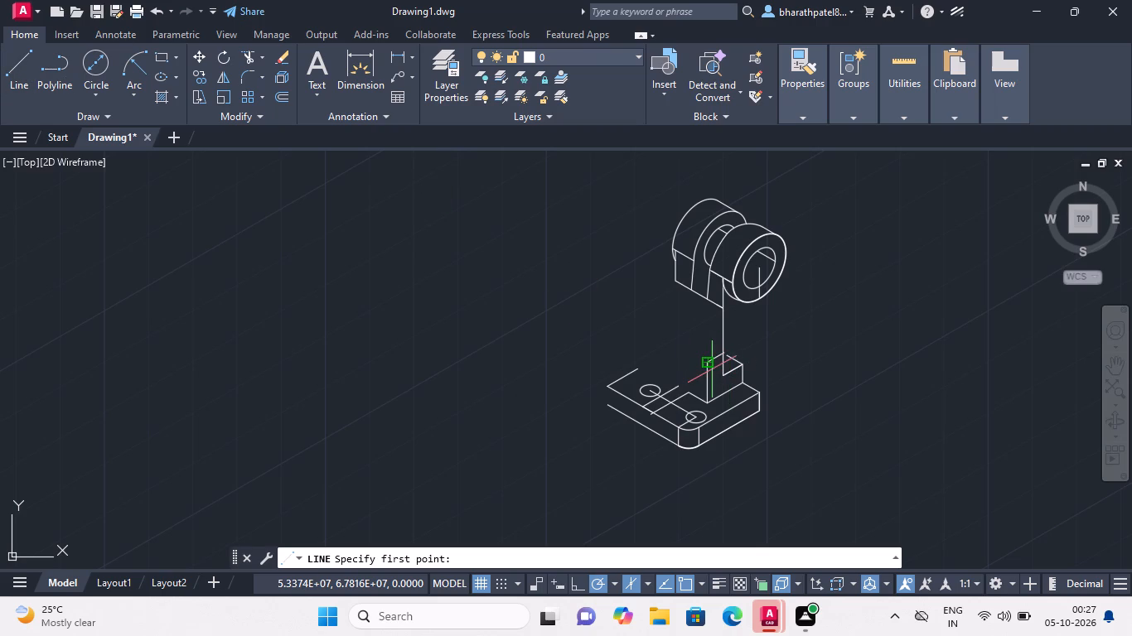
{"action": "left_click", "coordinate": [703, 363]}
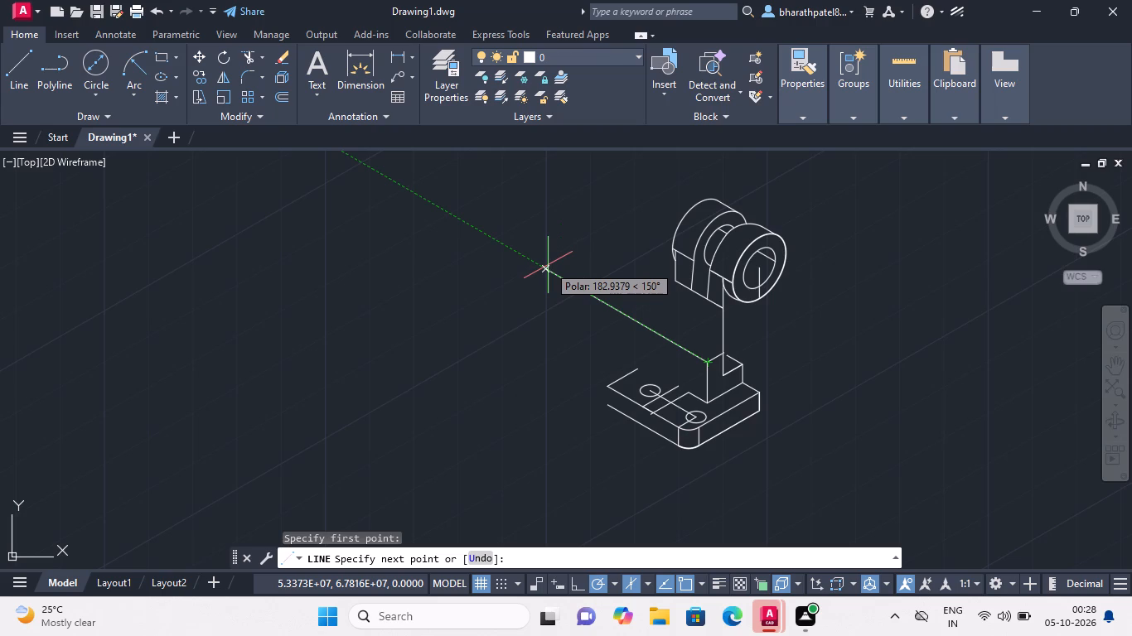
{"action": "type", "text": "54"}
{"action": "key", "text": "Return"}
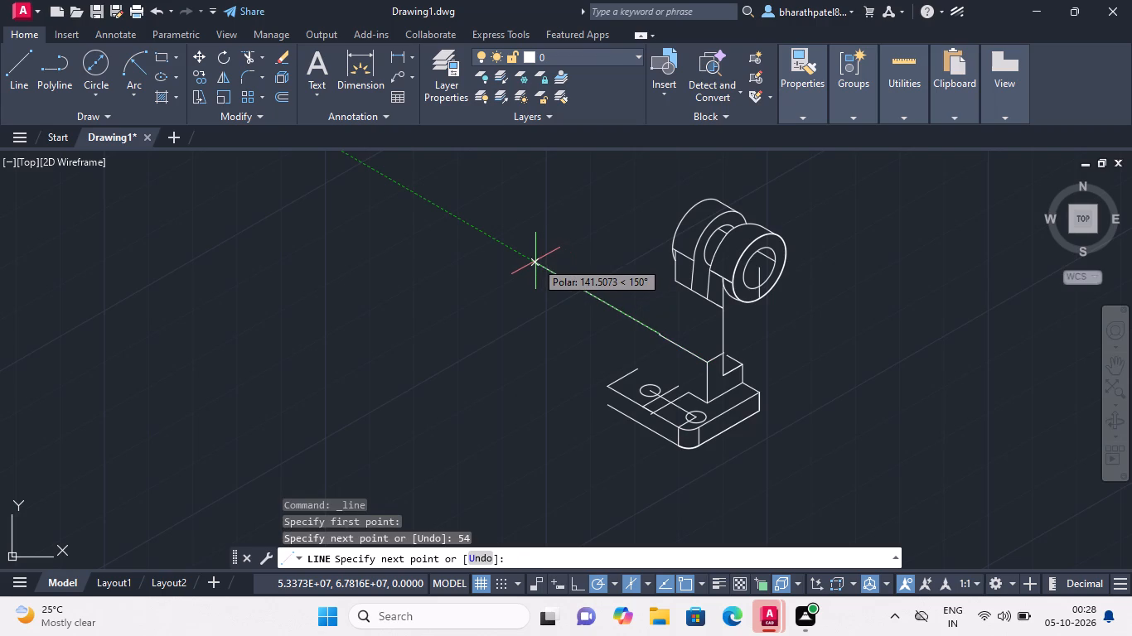
{"action": "key", "text": "Escape"}
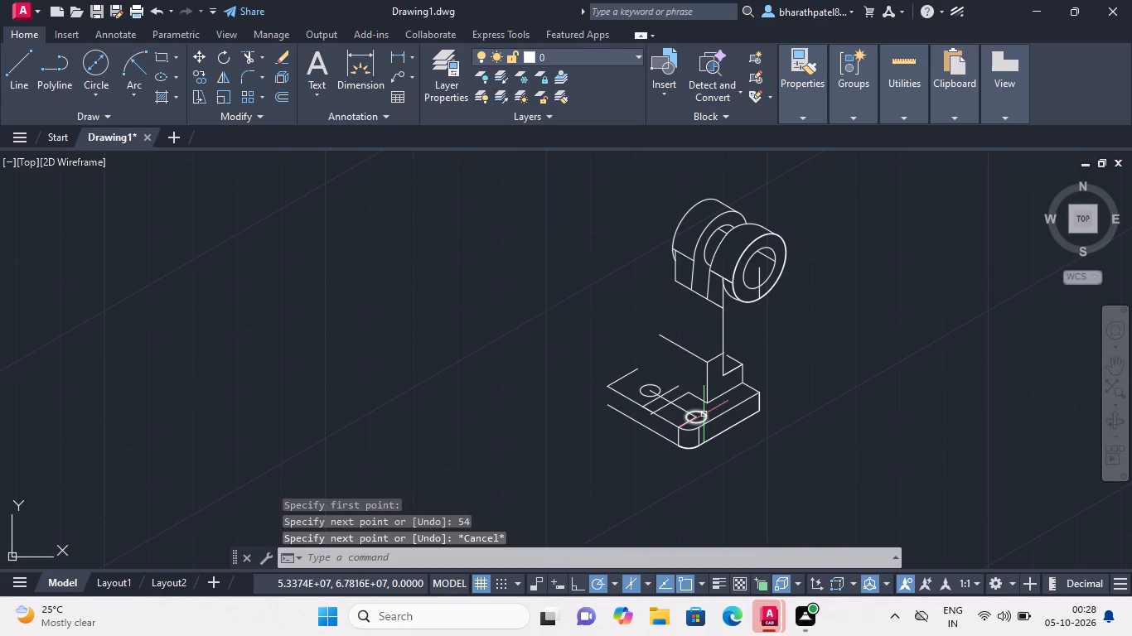
Draw a 40-unit vertical line up from the block's rear bottom corner, continuing 12 units at 150° along the upper edge.
{"action": "left_click", "coordinate": [12, 71]}
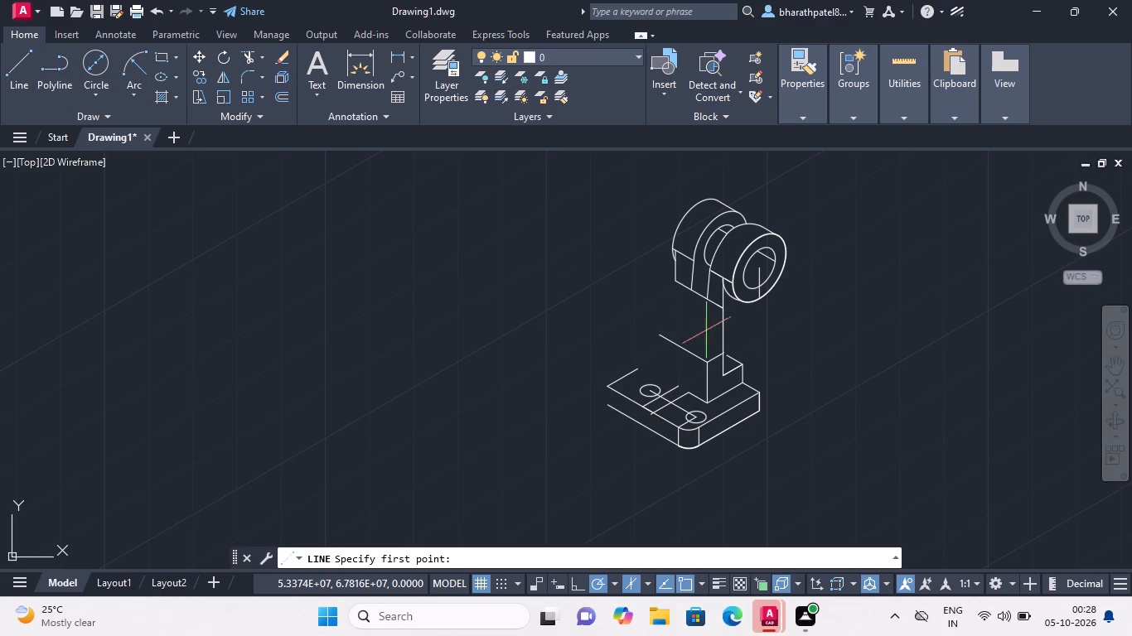
{"action": "scroll", "coordinate": [627, 285], "scroll_direction": "down", "scroll_amount": 2}
{"action": "scroll", "coordinate": [694, 302], "scroll_direction": "up", "scroll_amount": 3}
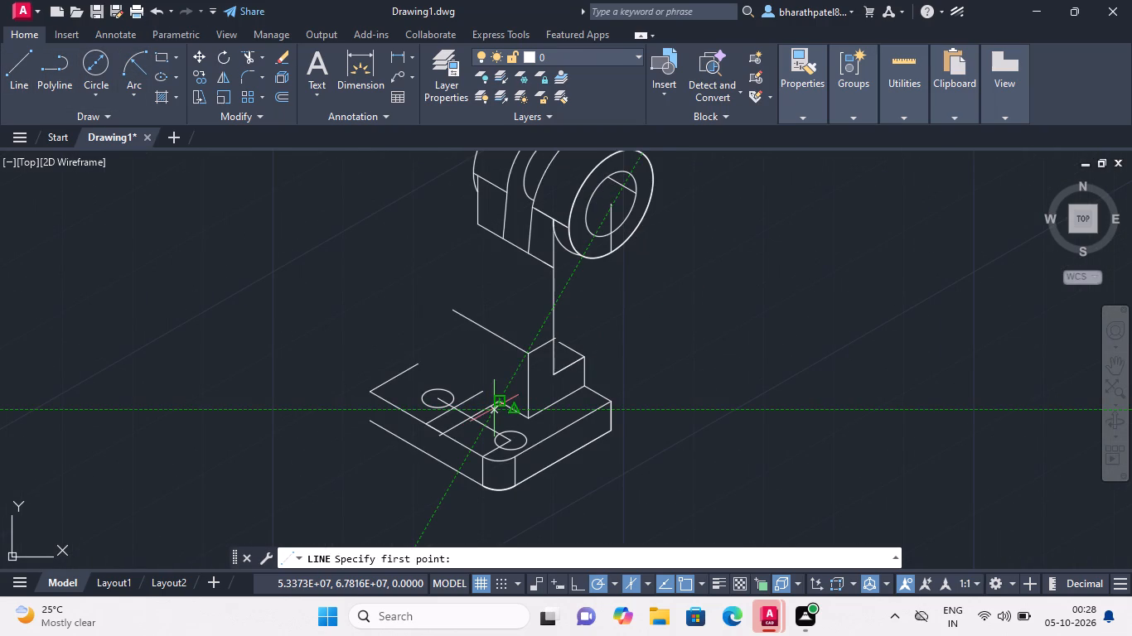
{"action": "scroll", "coordinate": [493, 410], "scroll_direction": "up", "scroll_amount": 4}
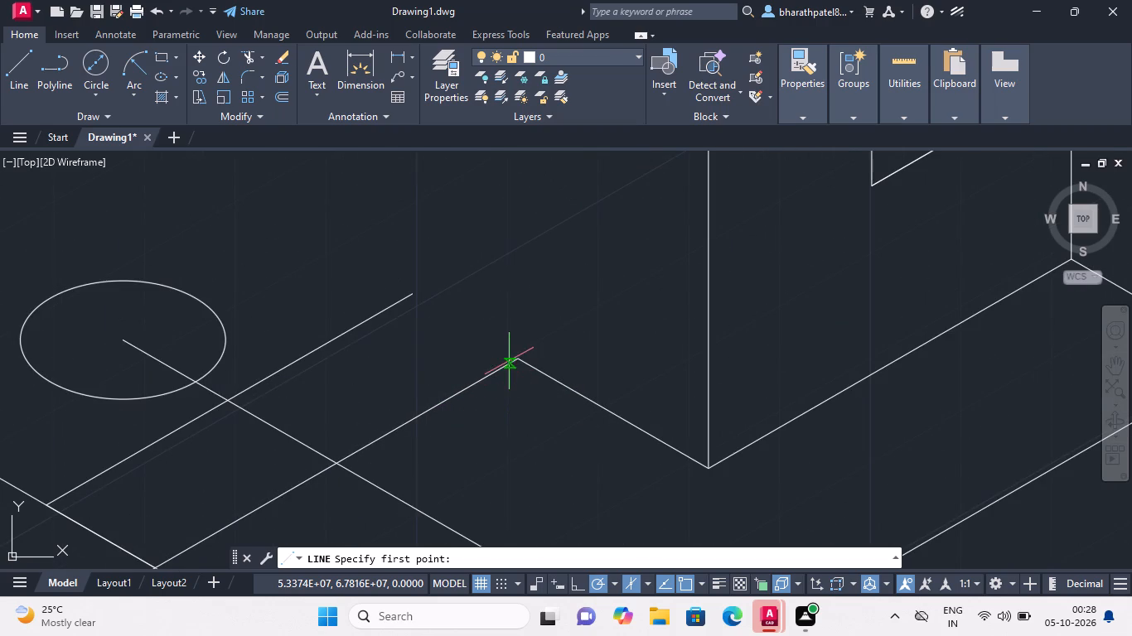
{"action": "left_click", "coordinate": [520, 361]}
{"action": "scroll", "coordinate": [519, 362], "scroll_direction": "down", "scroll_amount": 4}
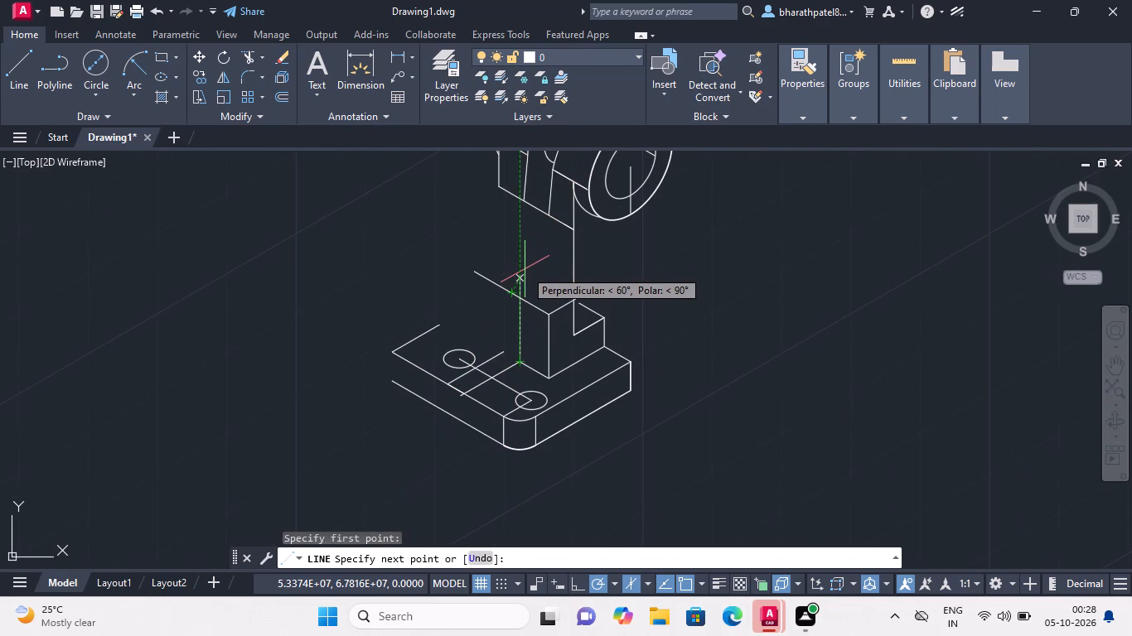
{"action": "type", "text": "40"}
{"action": "key", "text": "Return"}
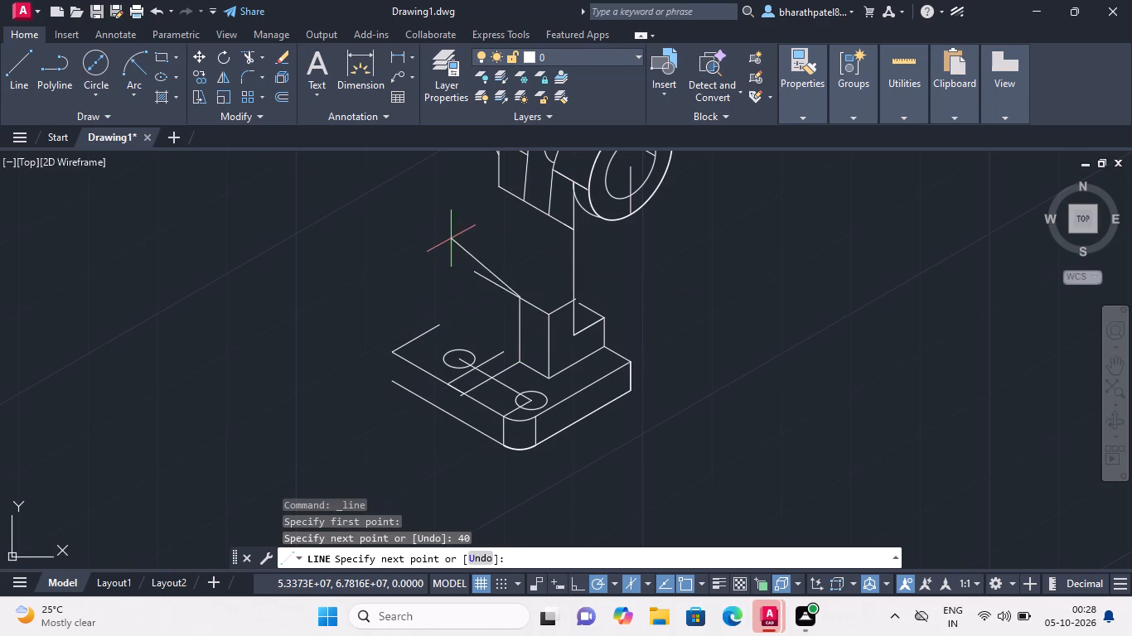
{"action": "type", "text": "12"}
{"action": "key", "text": "Return"}
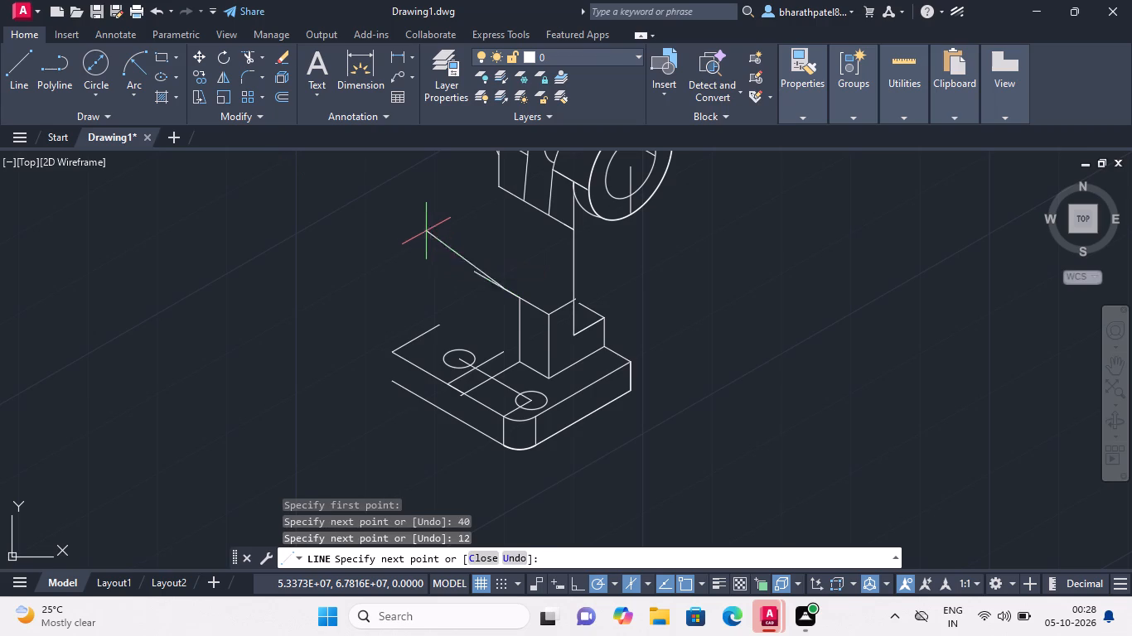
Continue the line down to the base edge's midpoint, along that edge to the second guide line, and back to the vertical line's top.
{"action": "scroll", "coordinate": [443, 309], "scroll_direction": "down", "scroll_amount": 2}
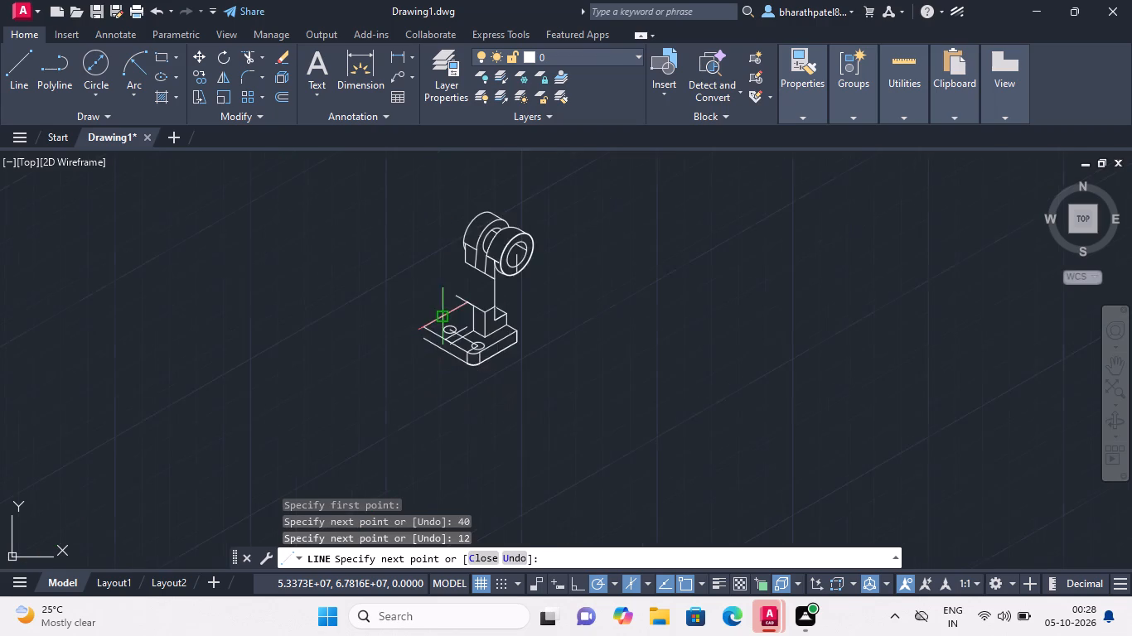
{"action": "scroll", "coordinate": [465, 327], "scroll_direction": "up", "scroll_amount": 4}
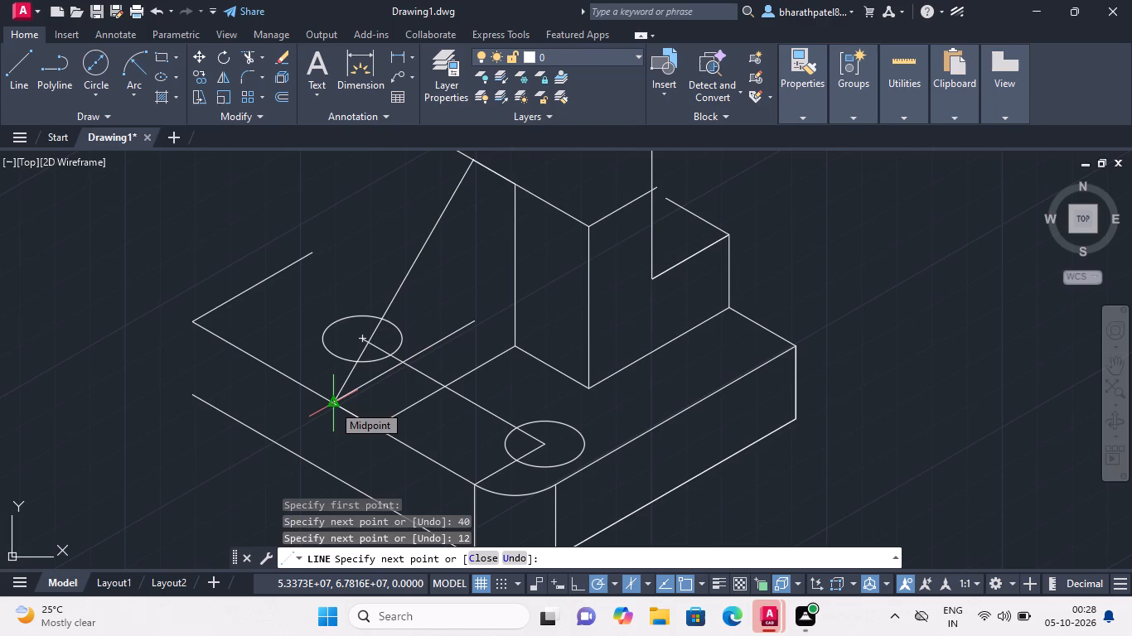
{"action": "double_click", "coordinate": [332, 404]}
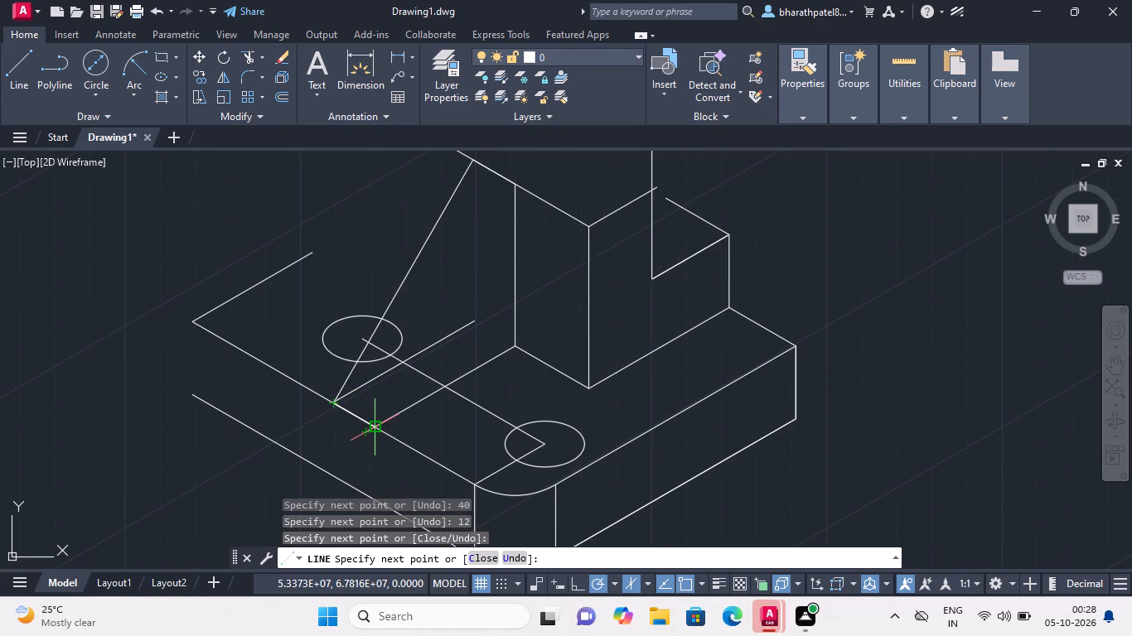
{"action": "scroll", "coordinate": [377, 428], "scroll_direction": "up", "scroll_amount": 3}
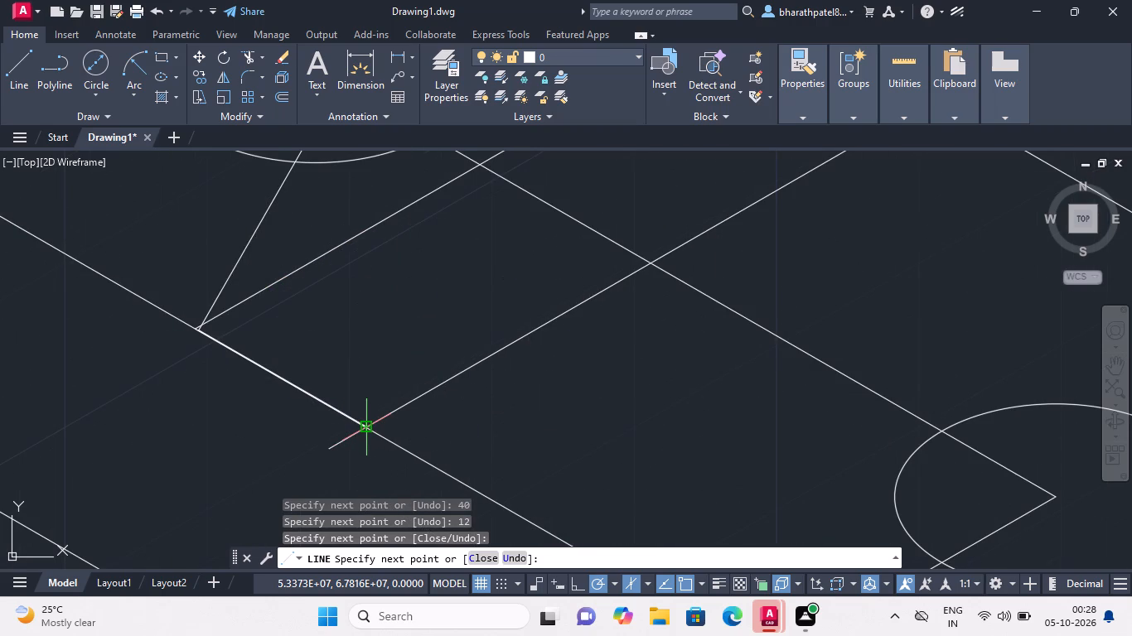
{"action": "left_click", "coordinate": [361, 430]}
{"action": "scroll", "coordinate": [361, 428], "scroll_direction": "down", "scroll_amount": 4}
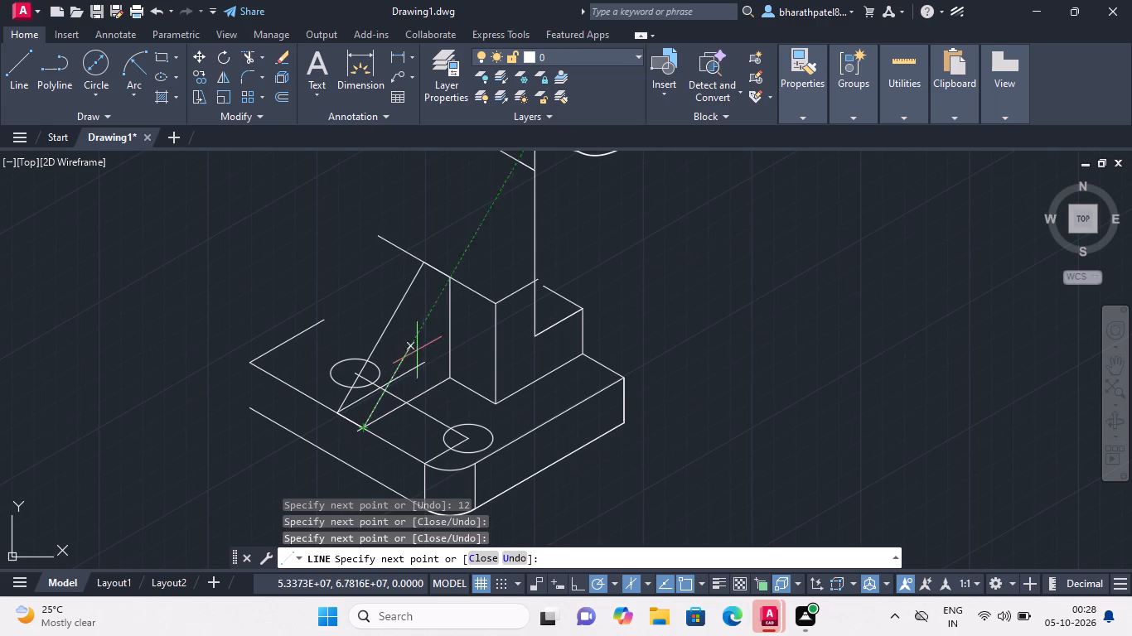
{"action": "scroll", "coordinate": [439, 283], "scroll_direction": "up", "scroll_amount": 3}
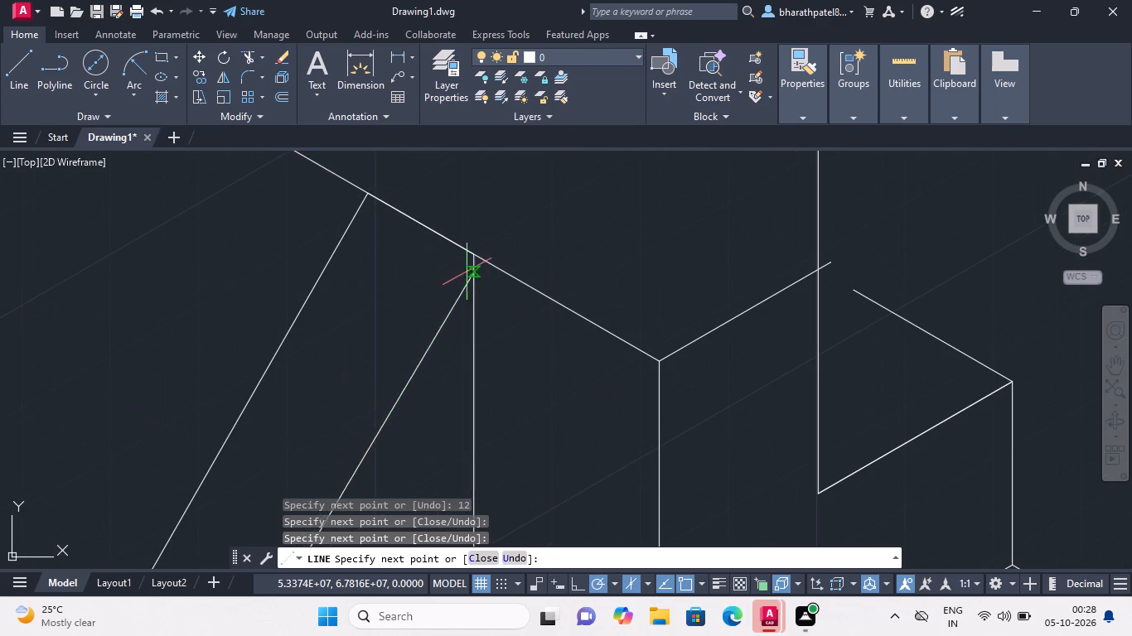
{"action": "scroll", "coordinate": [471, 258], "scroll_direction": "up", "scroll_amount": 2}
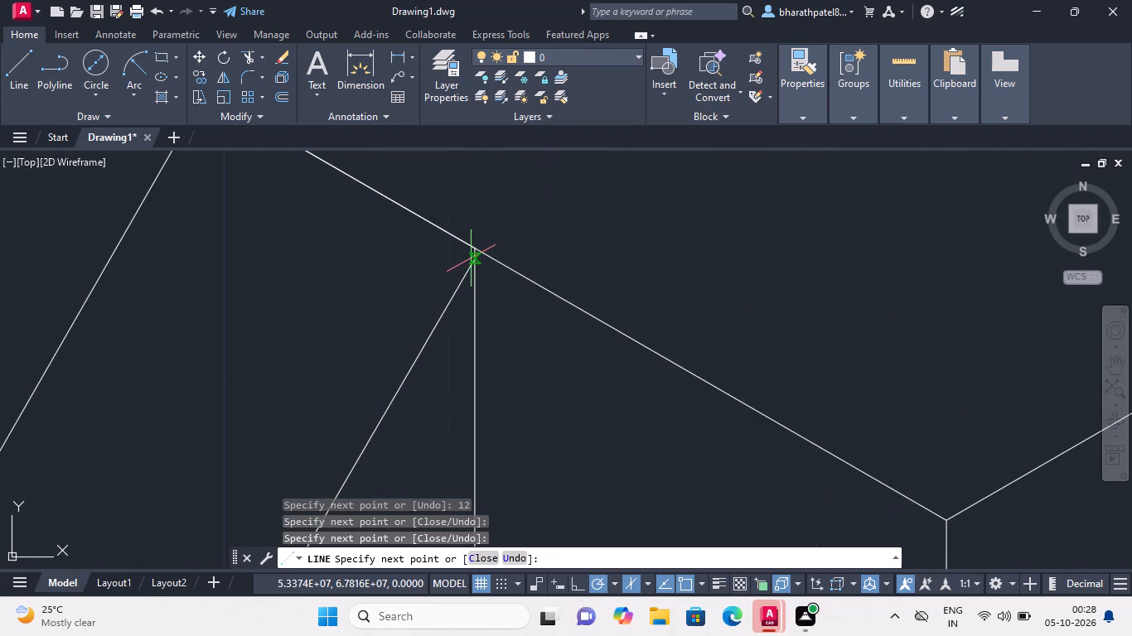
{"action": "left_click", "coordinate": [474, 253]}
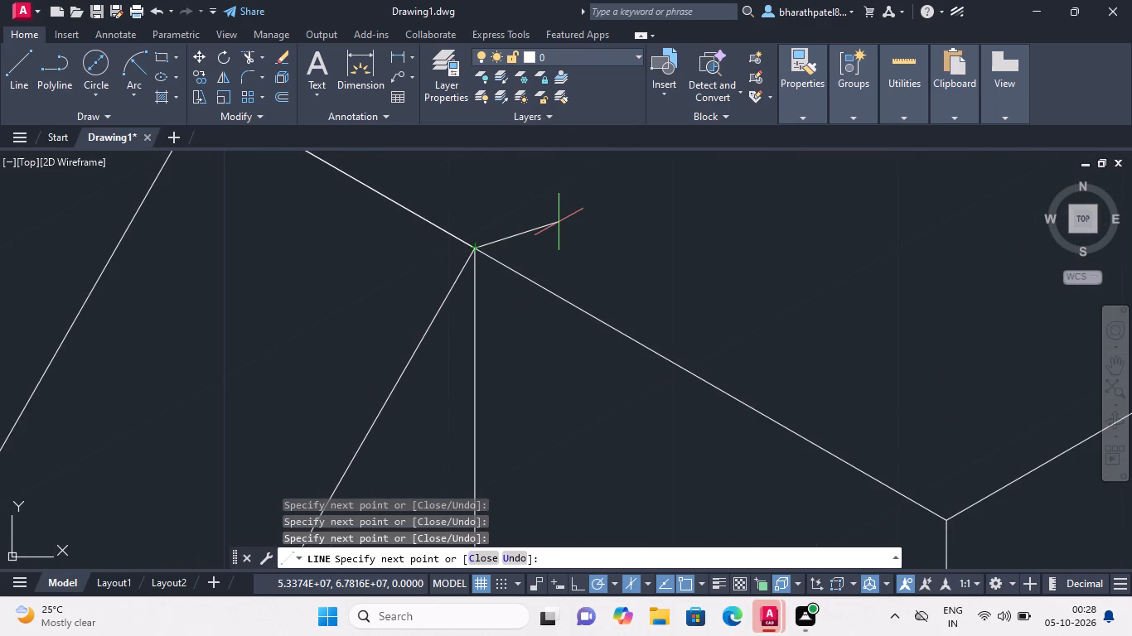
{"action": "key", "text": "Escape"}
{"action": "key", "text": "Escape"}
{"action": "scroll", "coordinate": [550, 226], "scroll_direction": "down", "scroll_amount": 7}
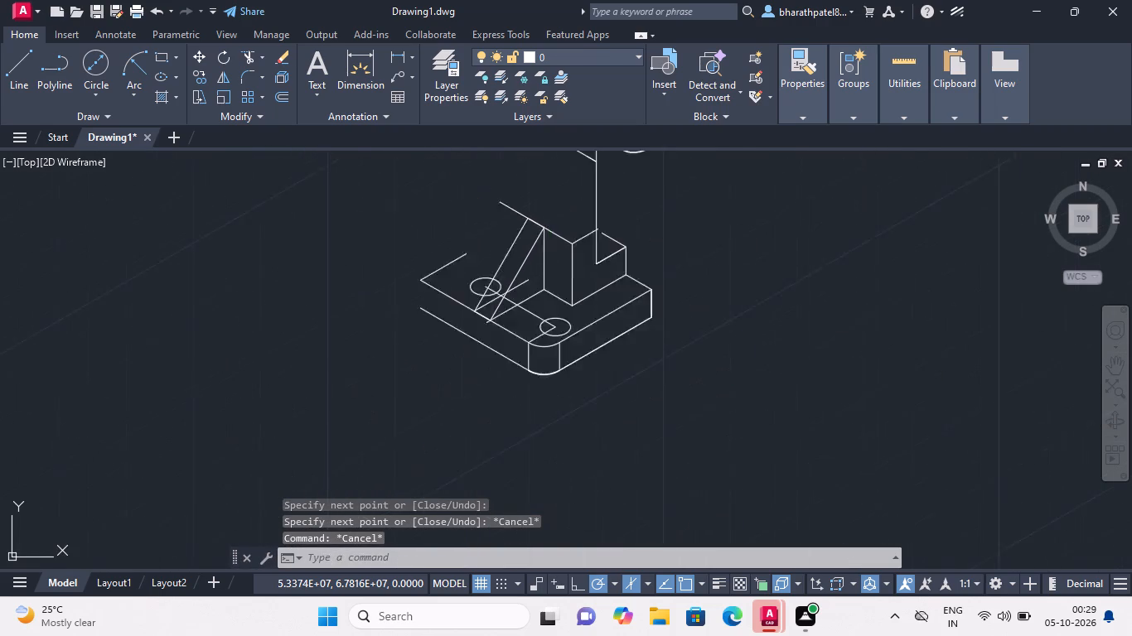
Trim the first guide line off the base top and the second guide line's overhang beyond the base edge.
{"action": "scroll", "coordinate": [548, 248], "scroll_direction": "up", "scroll_amount": 4}
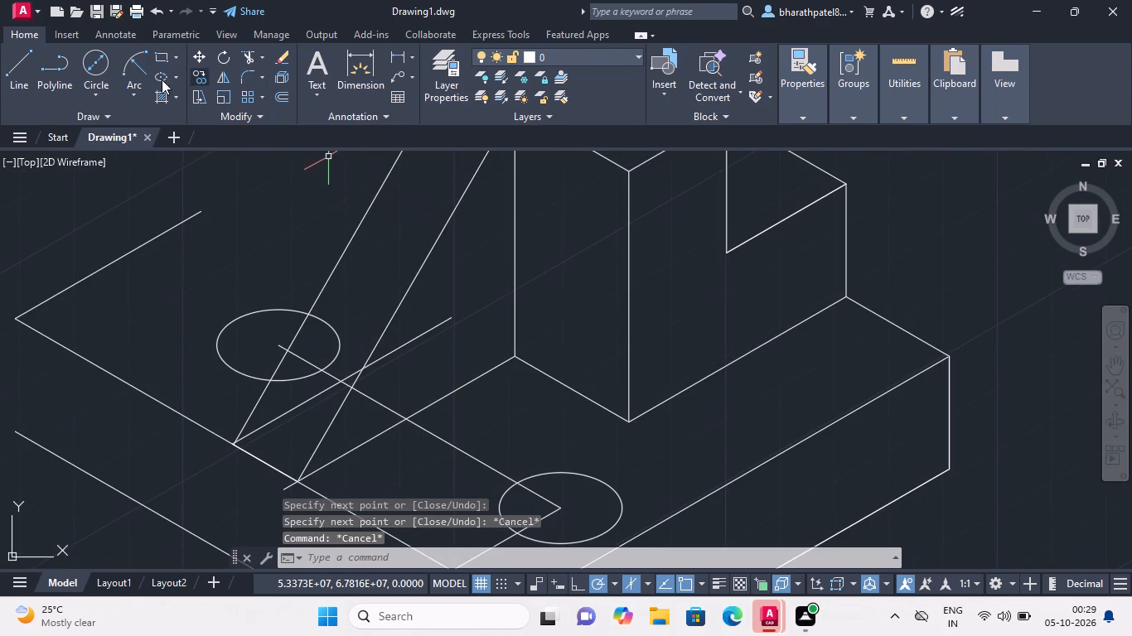
{"action": "double_click", "coordinate": [254, 55]}
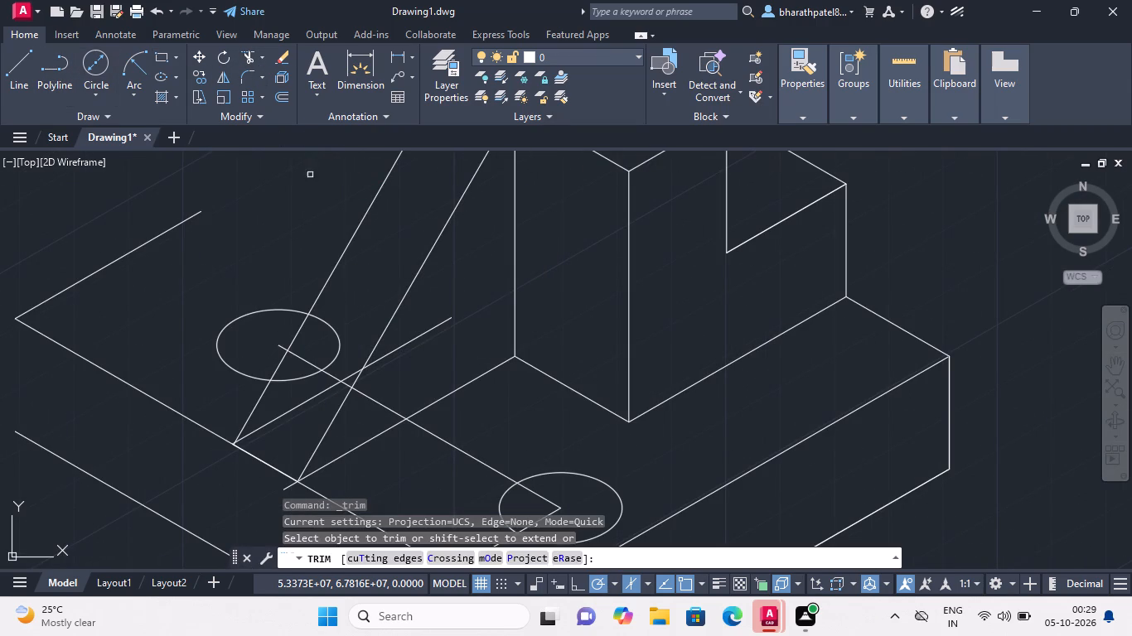
{"action": "left_click", "coordinate": [395, 347]}
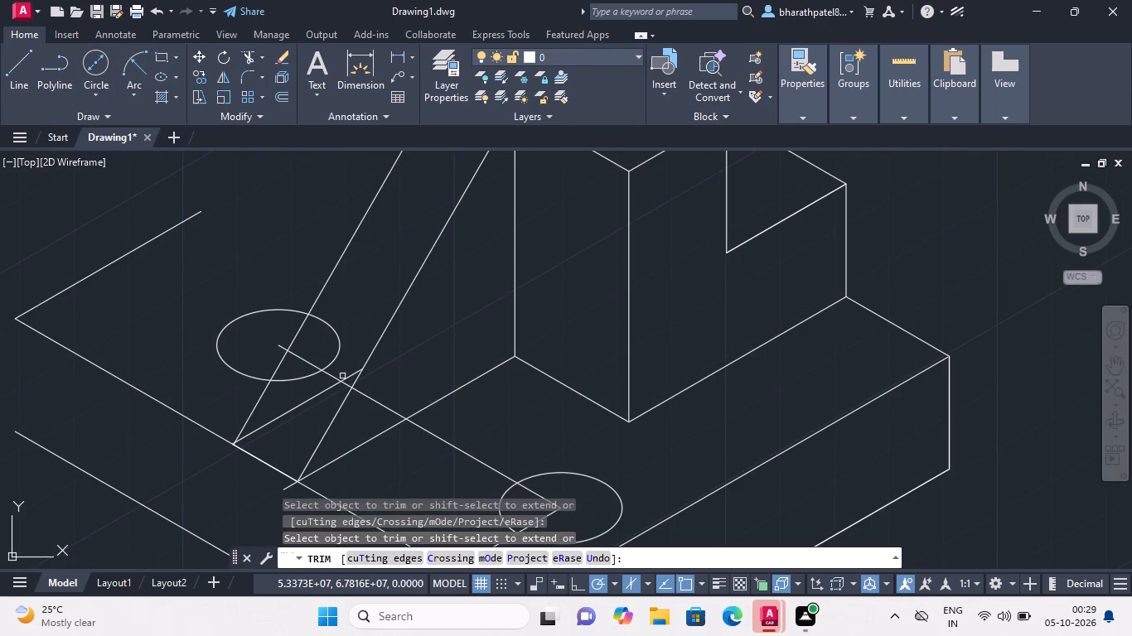
{"action": "left_click", "coordinate": [340, 378]}
{"action": "left_click", "coordinate": [310, 397]}
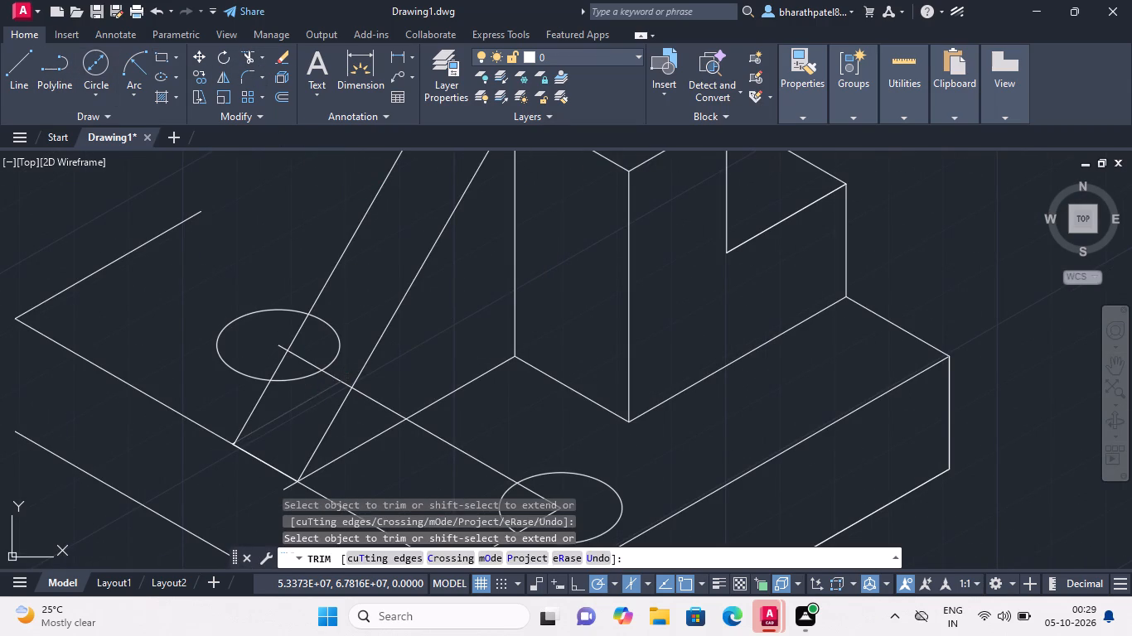
{"action": "left_click", "coordinate": [283, 489]}
Trim off the second sloped rib line, the base line from the block's rear bottom corner, and the first rib line above the rear hole.
{"action": "scroll", "coordinate": [248, 346], "scroll_direction": "down", "scroll_amount": 4}
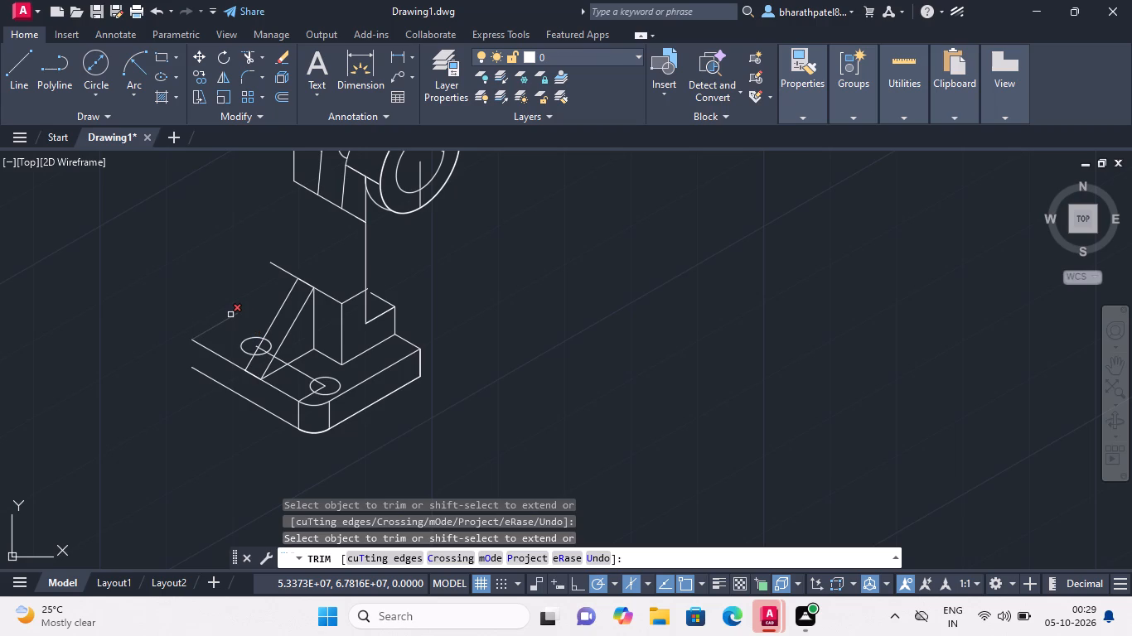
{"action": "left_click", "coordinate": [268, 371]}
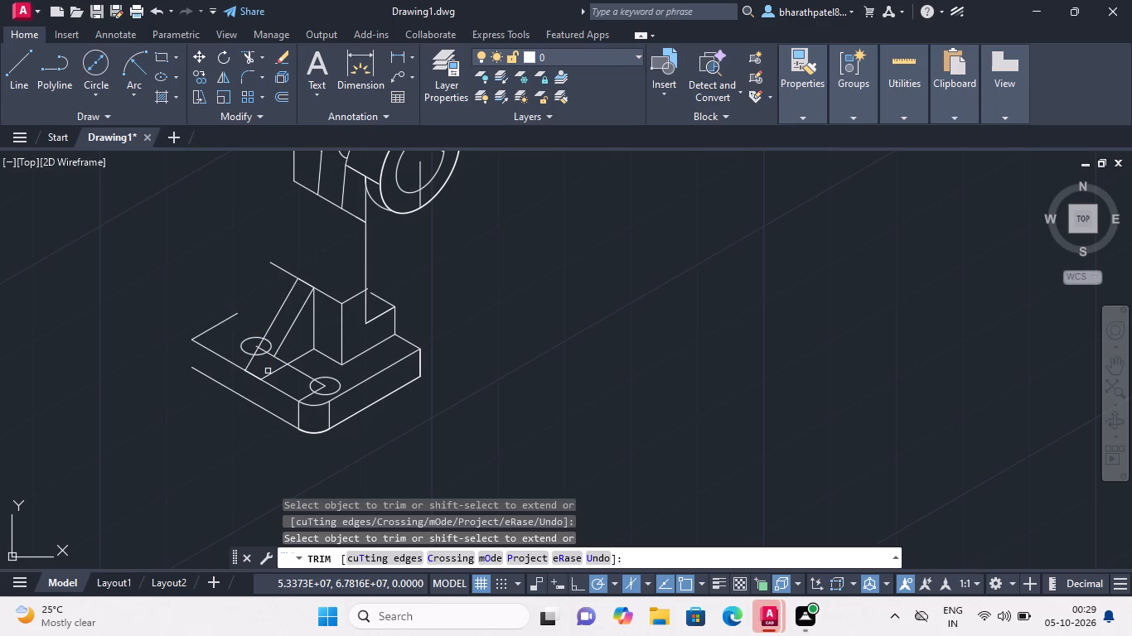
{"action": "left_click", "coordinate": [274, 373]}
{"action": "left_click", "coordinate": [293, 359]}
{"action": "double_click", "coordinate": [288, 332]}
{"action": "left_click", "coordinate": [277, 319]}
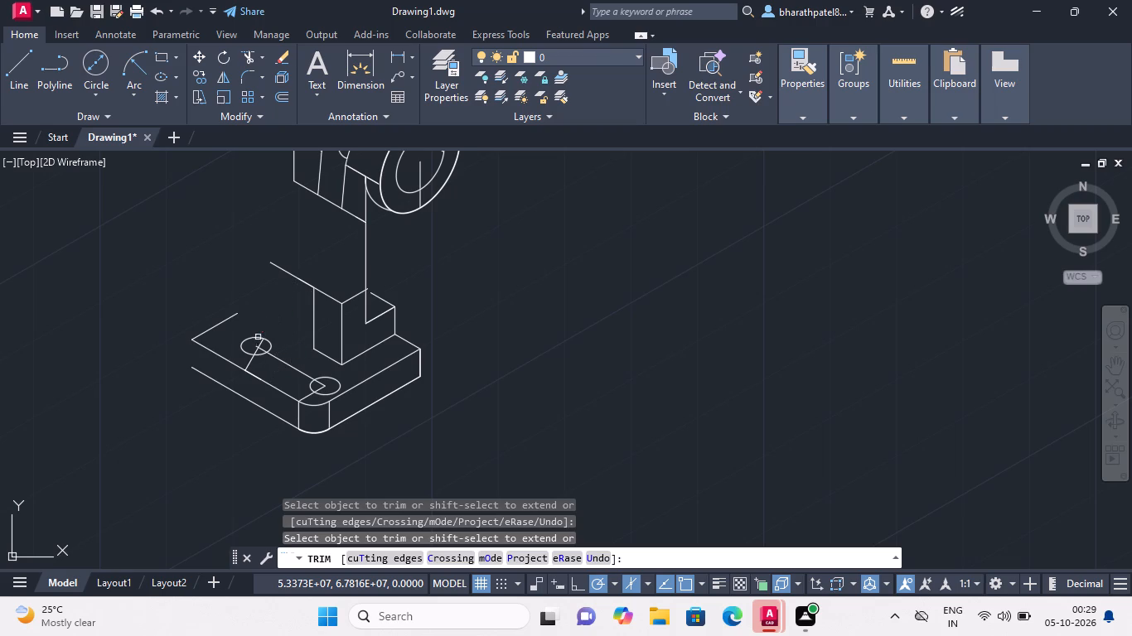
Trim away the rest of the first rib line, from inside the rear hole down to the base's edge.
{"action": "scroll", "coordinate": [261, 346], "scroll_direction": "up", "scroll_amount": 4}
{"action": "left_click", "coordinate": [250, 329]}
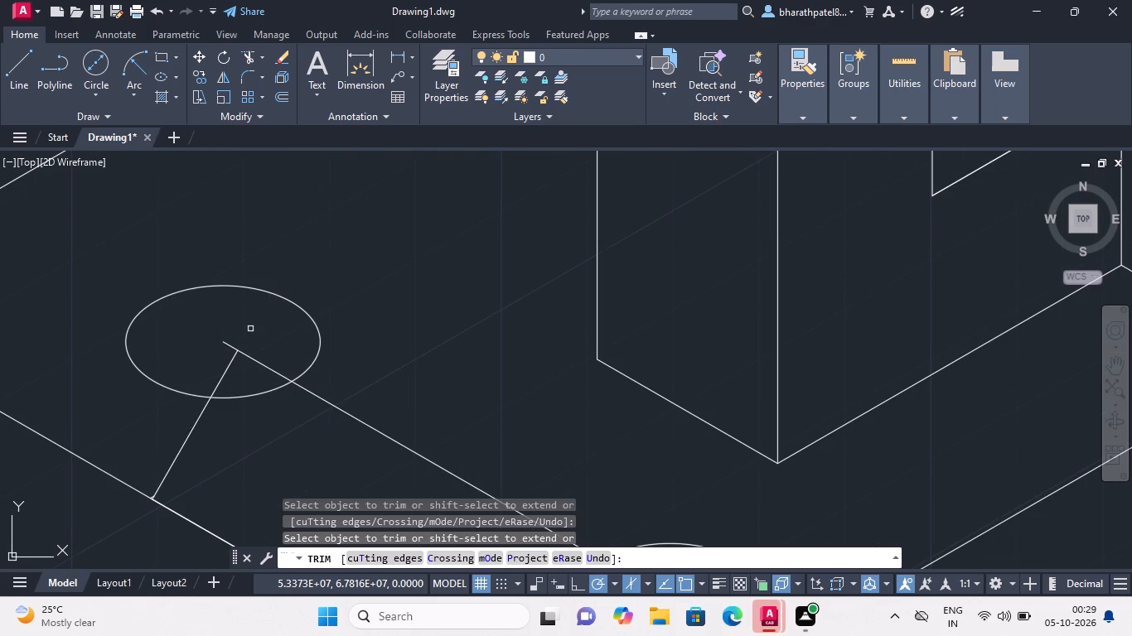
{"action": "left_click", "coordinate": [226, 369]}
{"action": "left_click", "coordinate": [155, 432]}
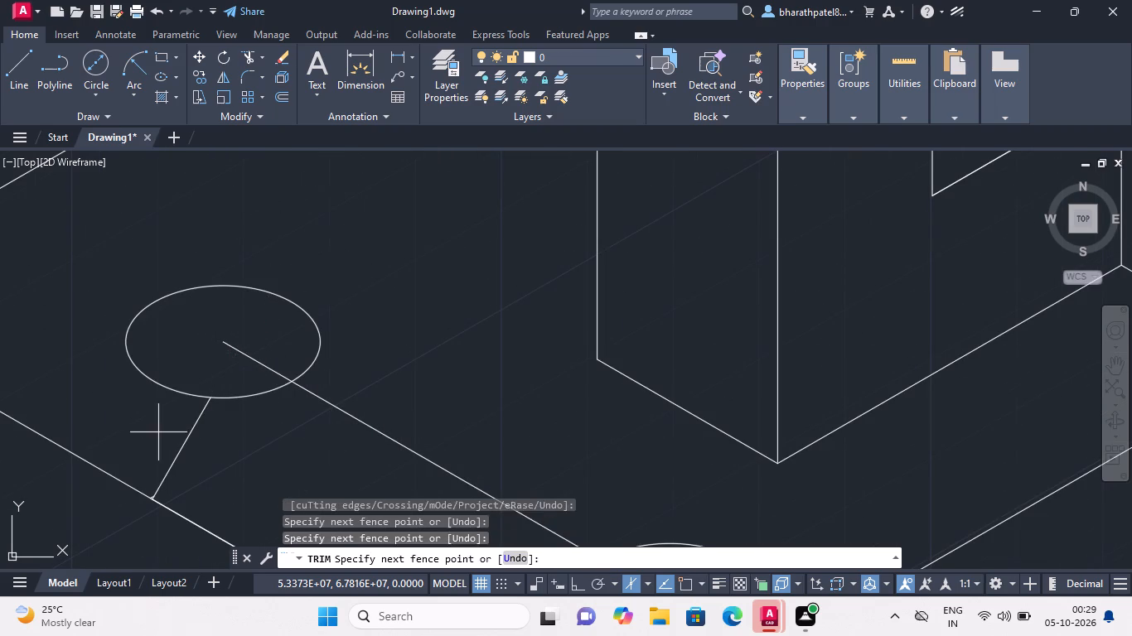
{"action": "left_click", "coordinate": [214, 449]}
{"action": "scroll", "coordinate": [198, 412], "scroll_direction": "down", "scroll_amount": 5}
{"action": "scroll", "coordinate": [189, 420], "scroll_direction": "up", "scroll_amount": 5}
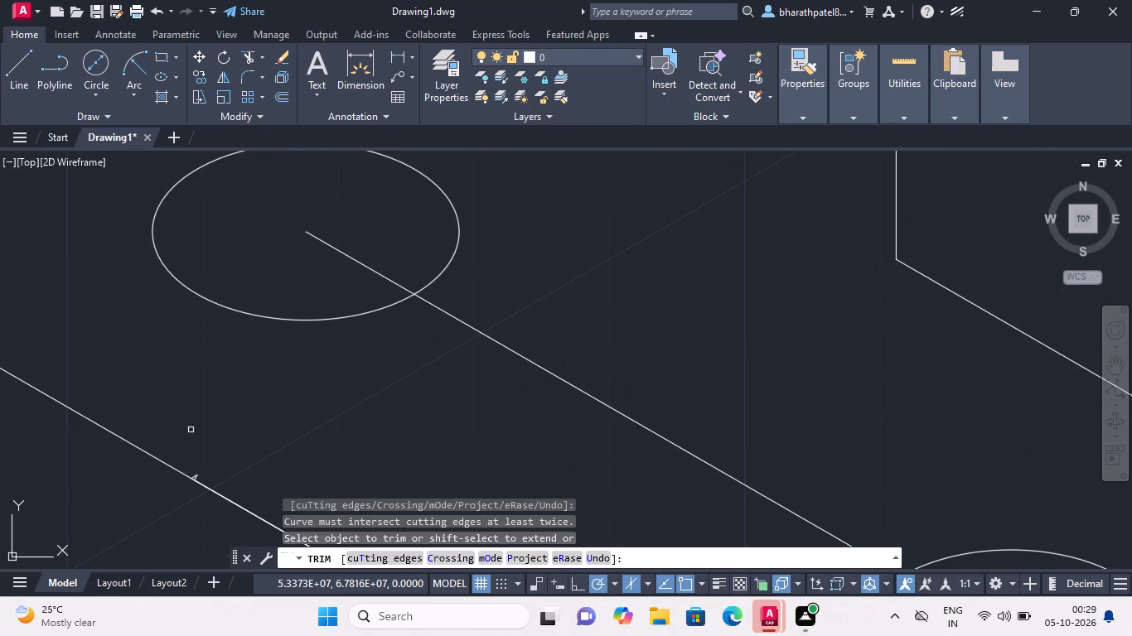
{"action": "scroll", "coordinate": [193, 475], "scroll_direction": "up", "scroll_amount": 5}
{"action": "left_click", "coordinate": [190, 478]}
{"action": "left_click", "coordinate": [225, 535]}
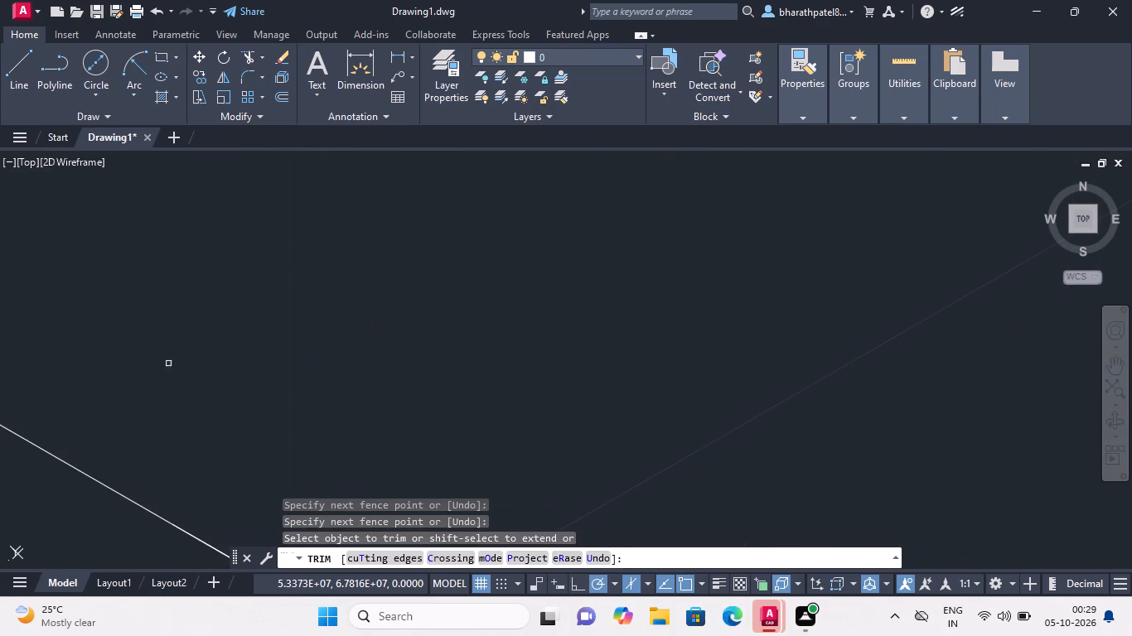
{"action": "scroll", "coordinate": [157, 340], "scroll_direction": "down", "scroll_amount": 10}
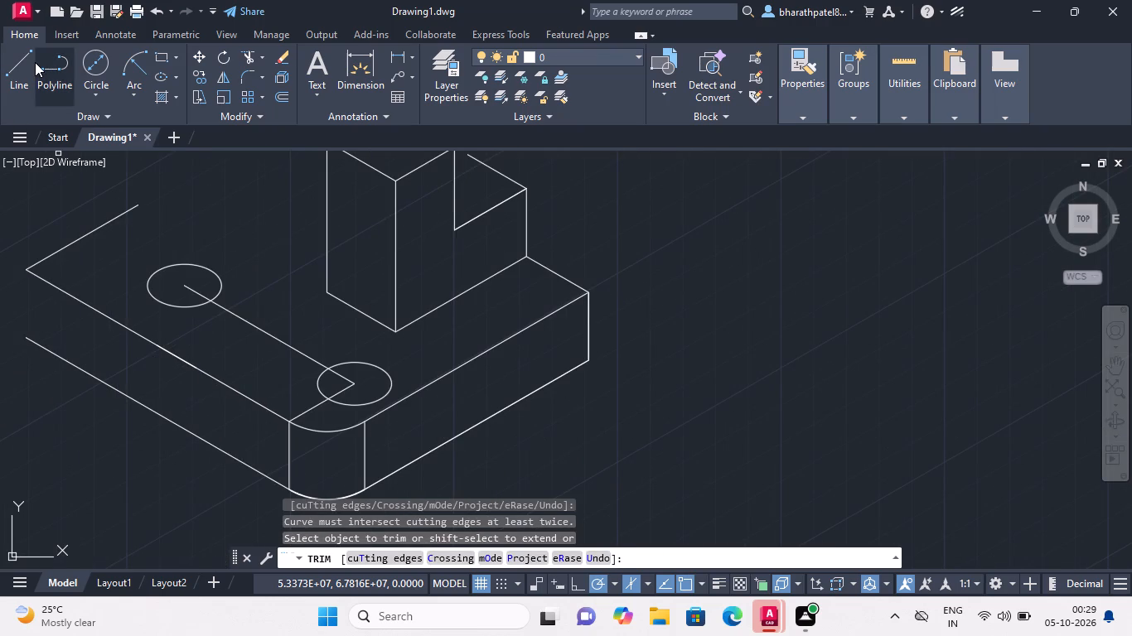
Draw a 21-unit line at 150° from the block's front bottom corner along its bottom edge.
{"action": "left_click", "coordinate": [35, 62]}
{"action": "left_click", "coordinate": [27, 62]}
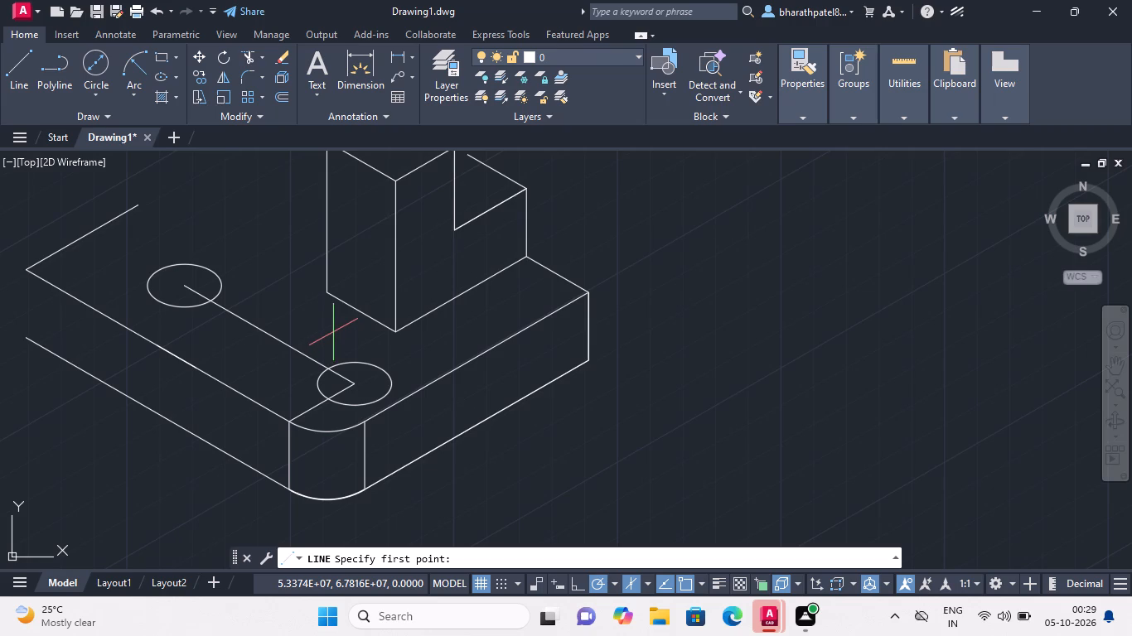
{"action": "left_click", "coordinate": [21, 75]}
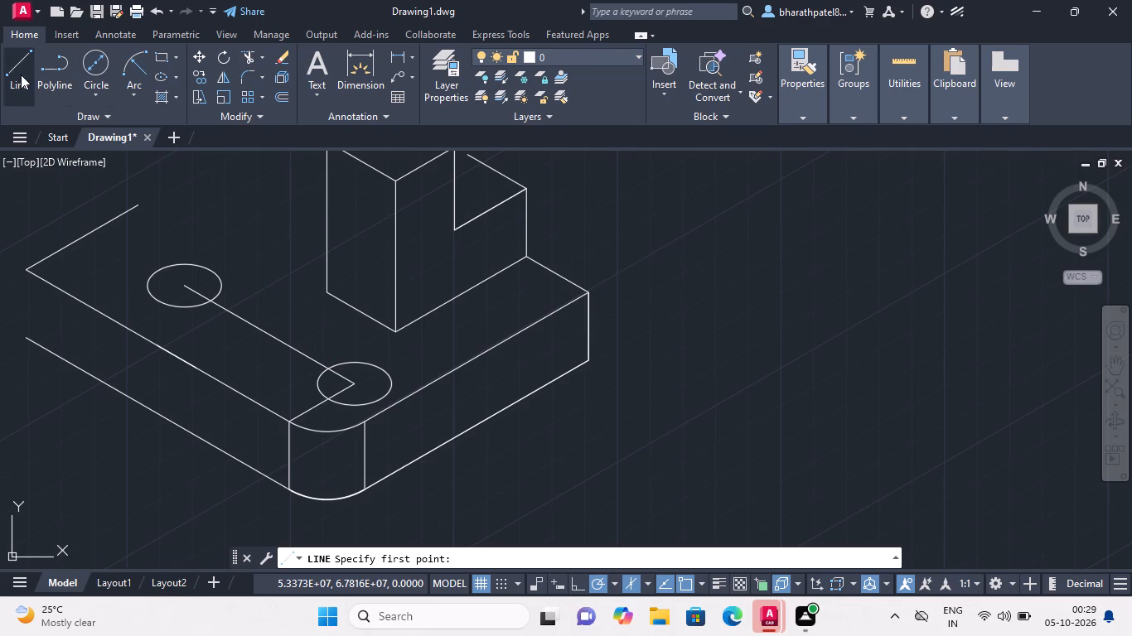
{"action": "left_click", "coordinate": [395, 328]}
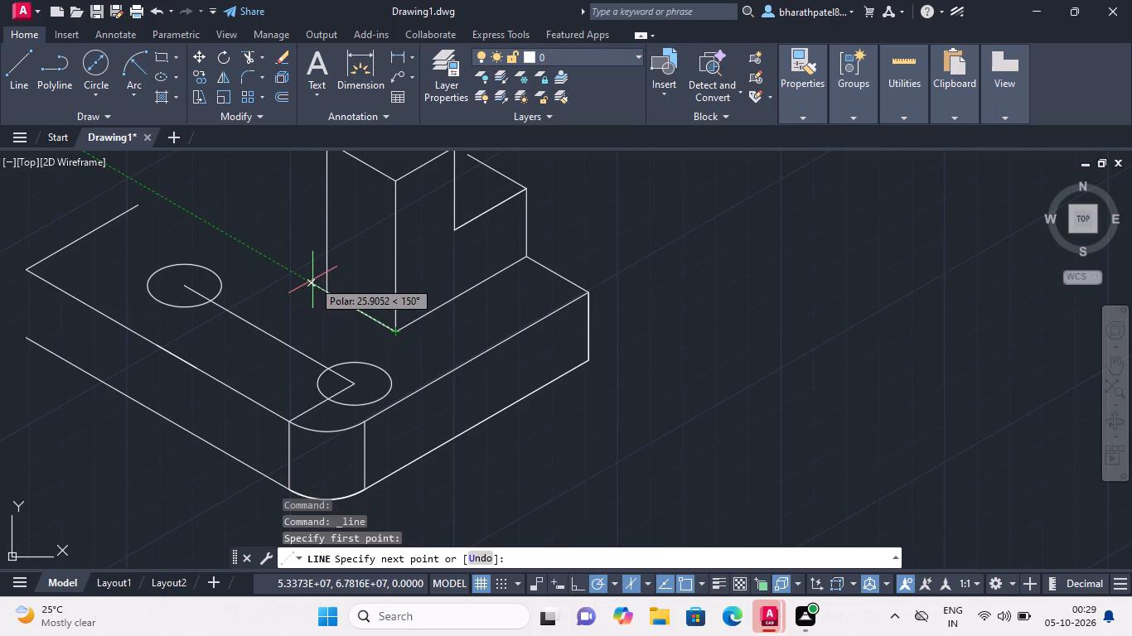
{"action": "type", "text": "21"}
{"action": "key", "text": "Return"}
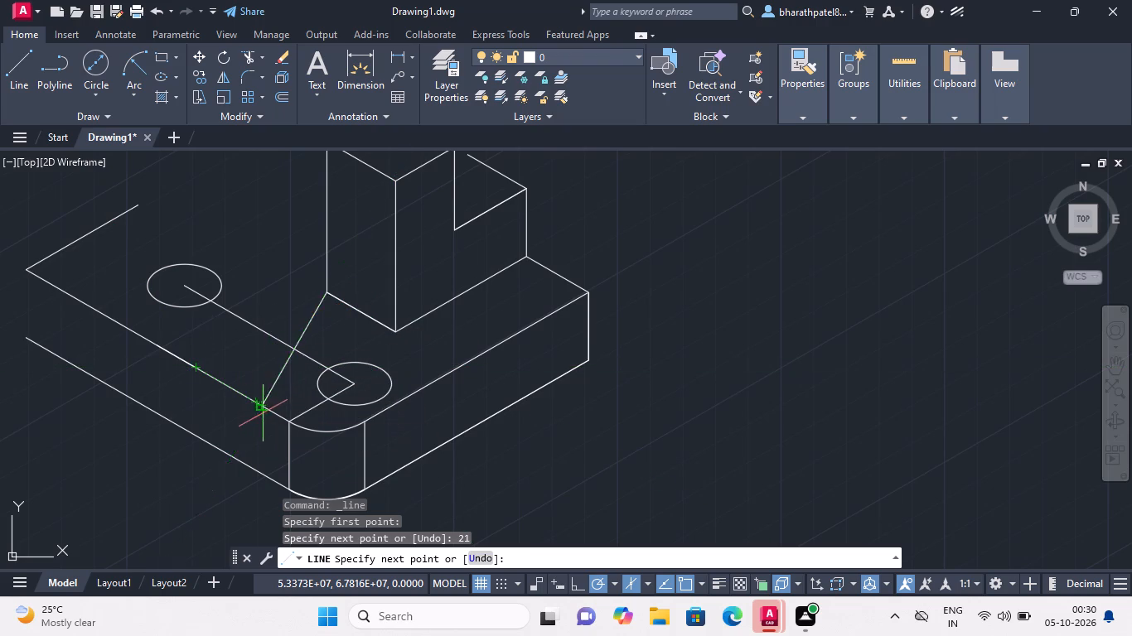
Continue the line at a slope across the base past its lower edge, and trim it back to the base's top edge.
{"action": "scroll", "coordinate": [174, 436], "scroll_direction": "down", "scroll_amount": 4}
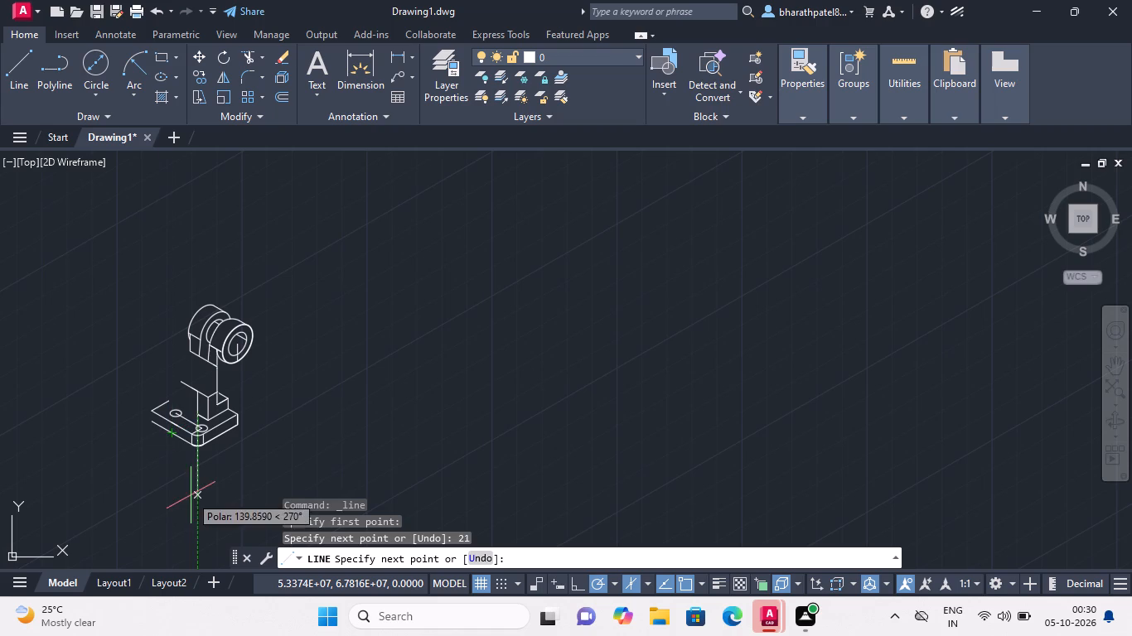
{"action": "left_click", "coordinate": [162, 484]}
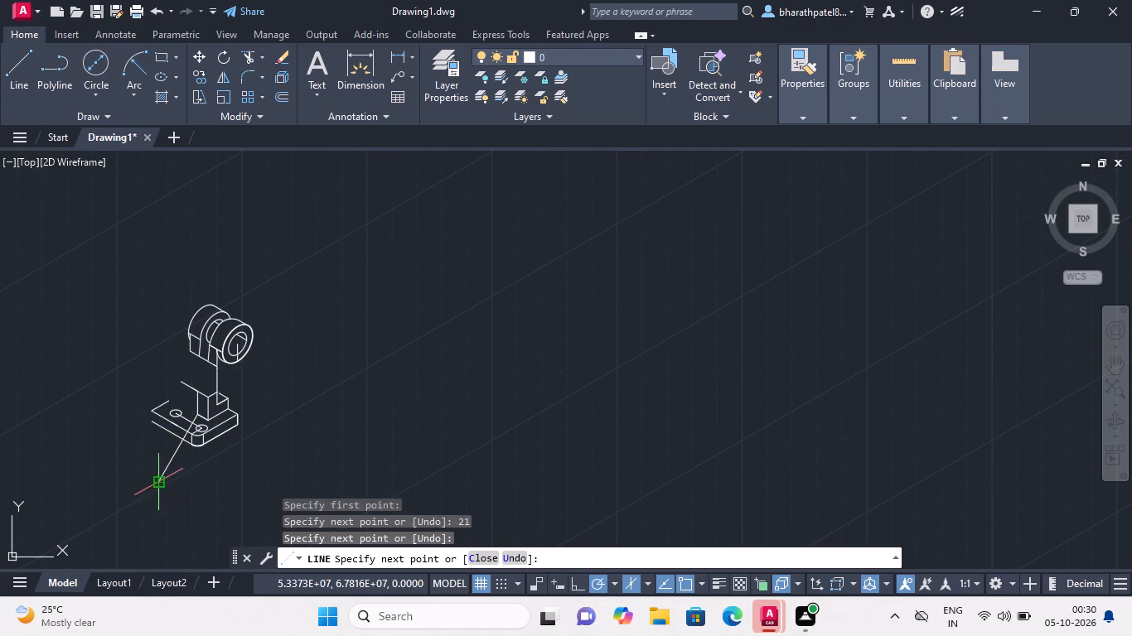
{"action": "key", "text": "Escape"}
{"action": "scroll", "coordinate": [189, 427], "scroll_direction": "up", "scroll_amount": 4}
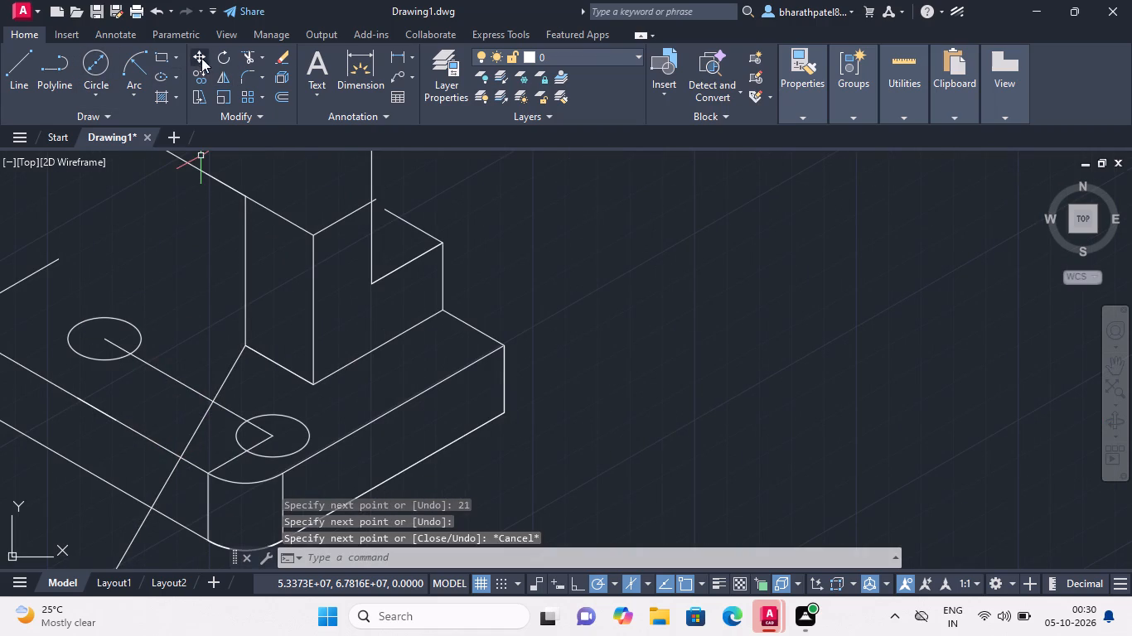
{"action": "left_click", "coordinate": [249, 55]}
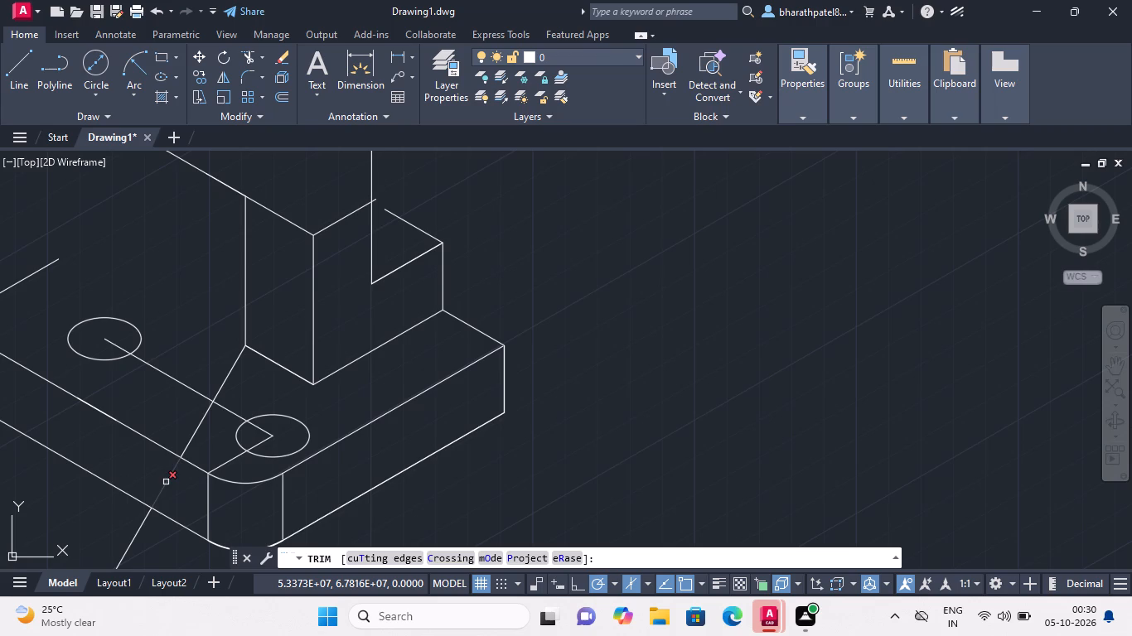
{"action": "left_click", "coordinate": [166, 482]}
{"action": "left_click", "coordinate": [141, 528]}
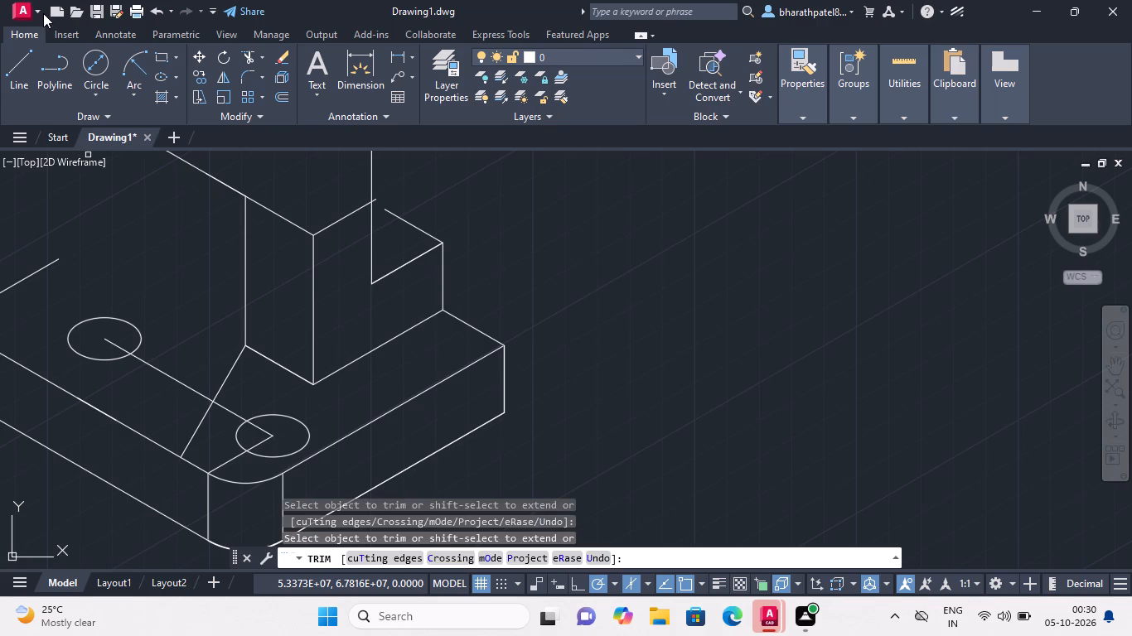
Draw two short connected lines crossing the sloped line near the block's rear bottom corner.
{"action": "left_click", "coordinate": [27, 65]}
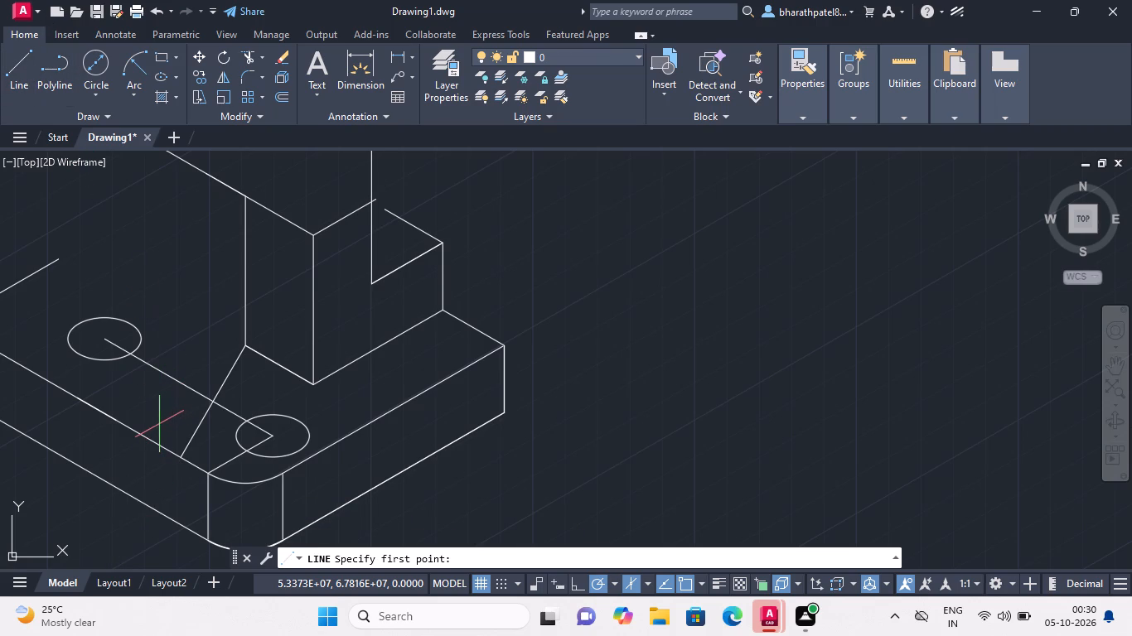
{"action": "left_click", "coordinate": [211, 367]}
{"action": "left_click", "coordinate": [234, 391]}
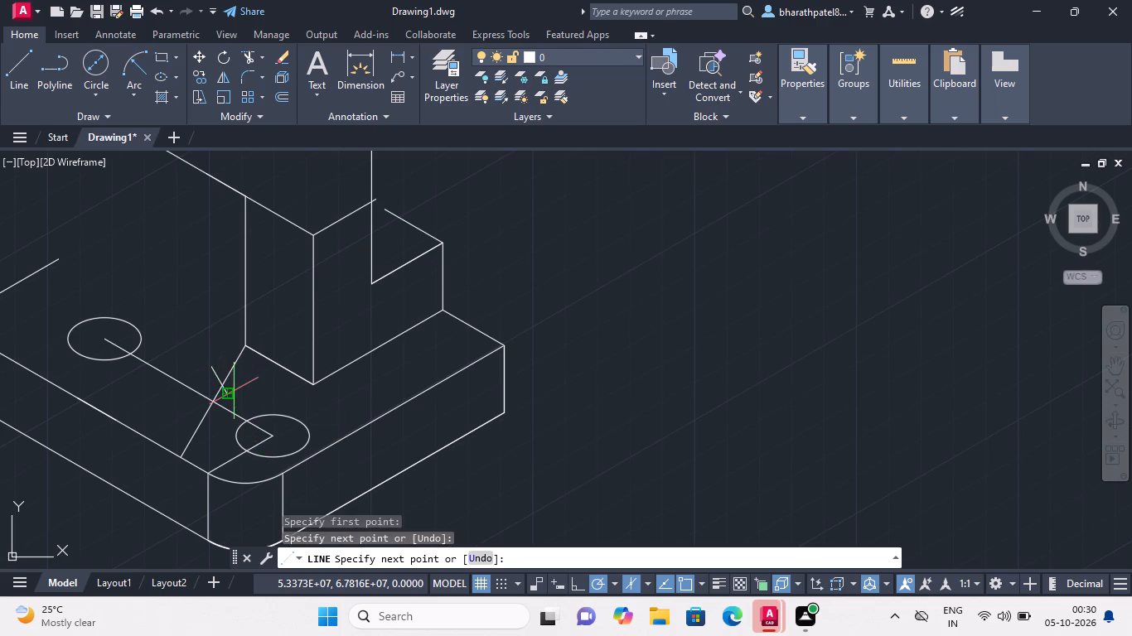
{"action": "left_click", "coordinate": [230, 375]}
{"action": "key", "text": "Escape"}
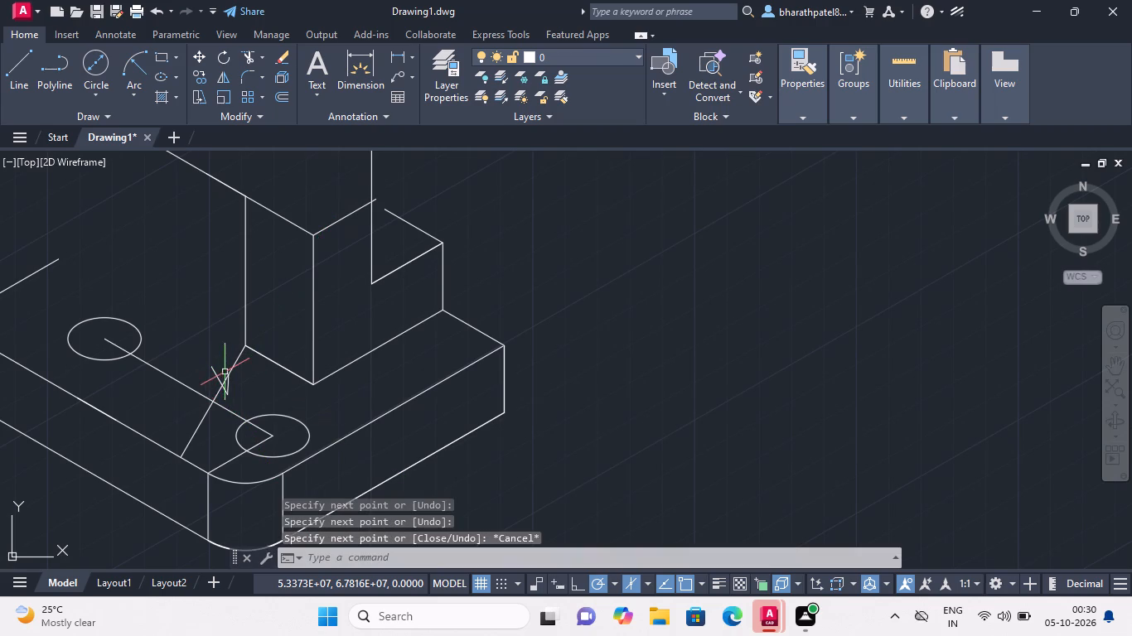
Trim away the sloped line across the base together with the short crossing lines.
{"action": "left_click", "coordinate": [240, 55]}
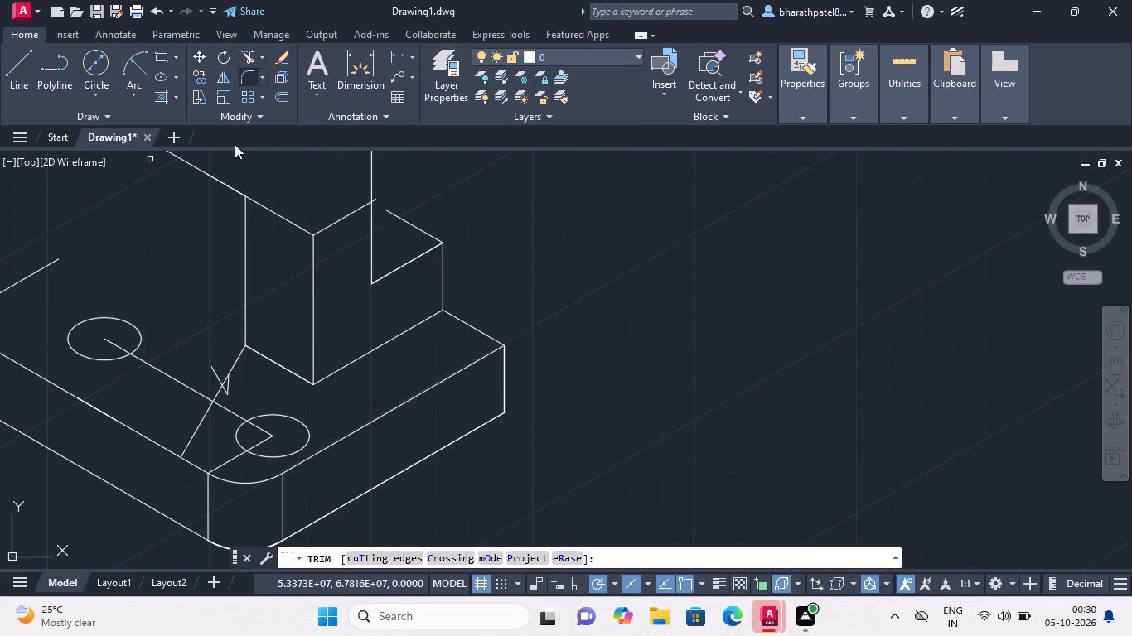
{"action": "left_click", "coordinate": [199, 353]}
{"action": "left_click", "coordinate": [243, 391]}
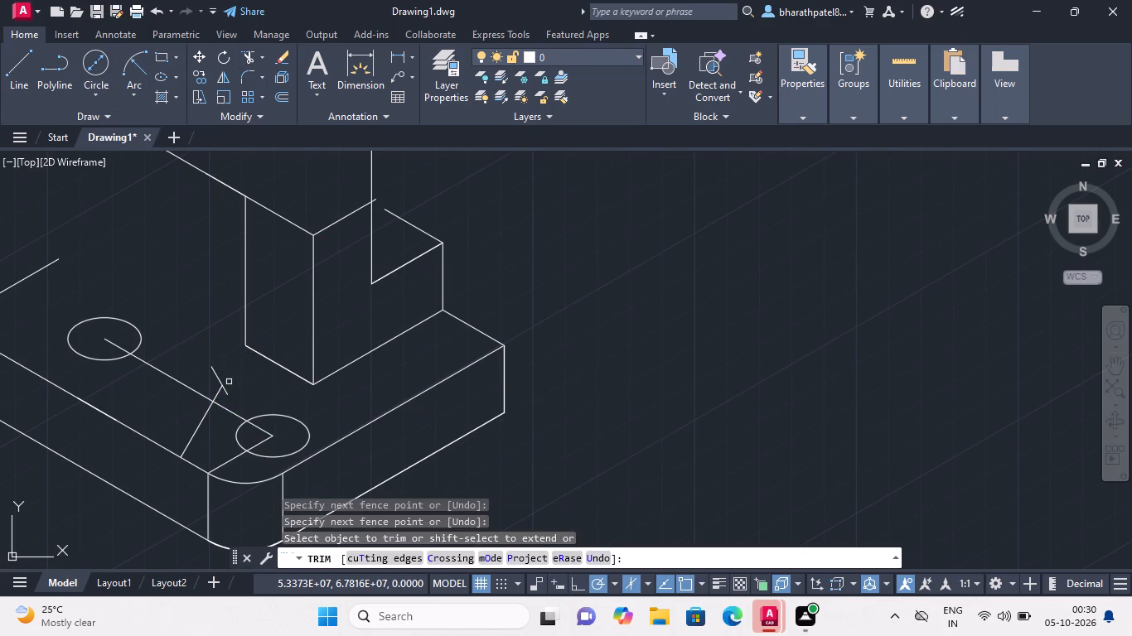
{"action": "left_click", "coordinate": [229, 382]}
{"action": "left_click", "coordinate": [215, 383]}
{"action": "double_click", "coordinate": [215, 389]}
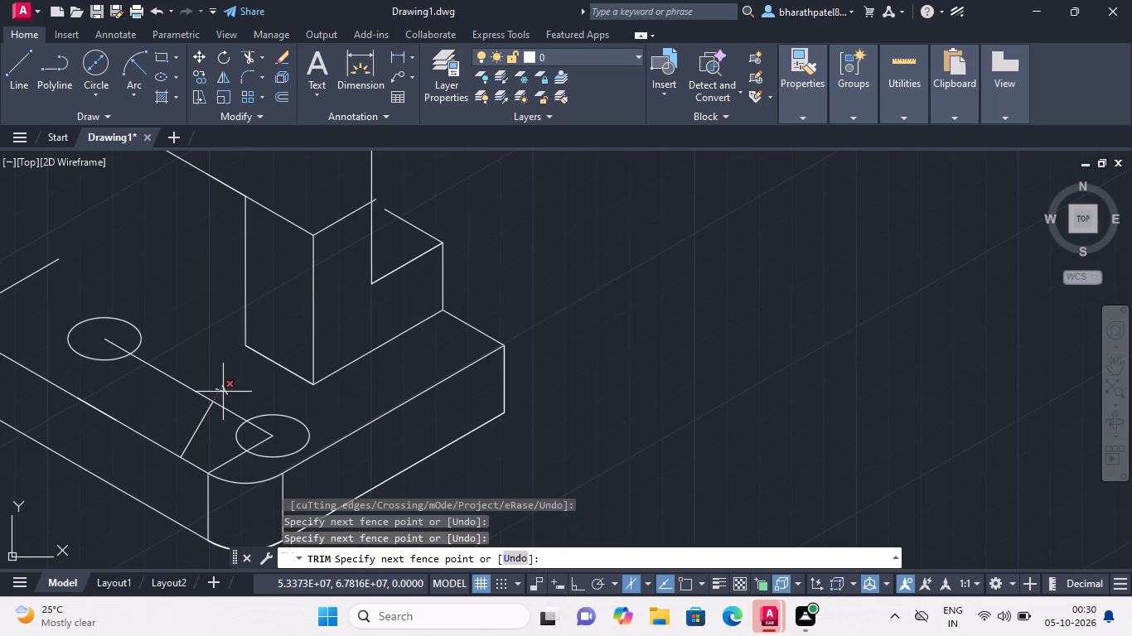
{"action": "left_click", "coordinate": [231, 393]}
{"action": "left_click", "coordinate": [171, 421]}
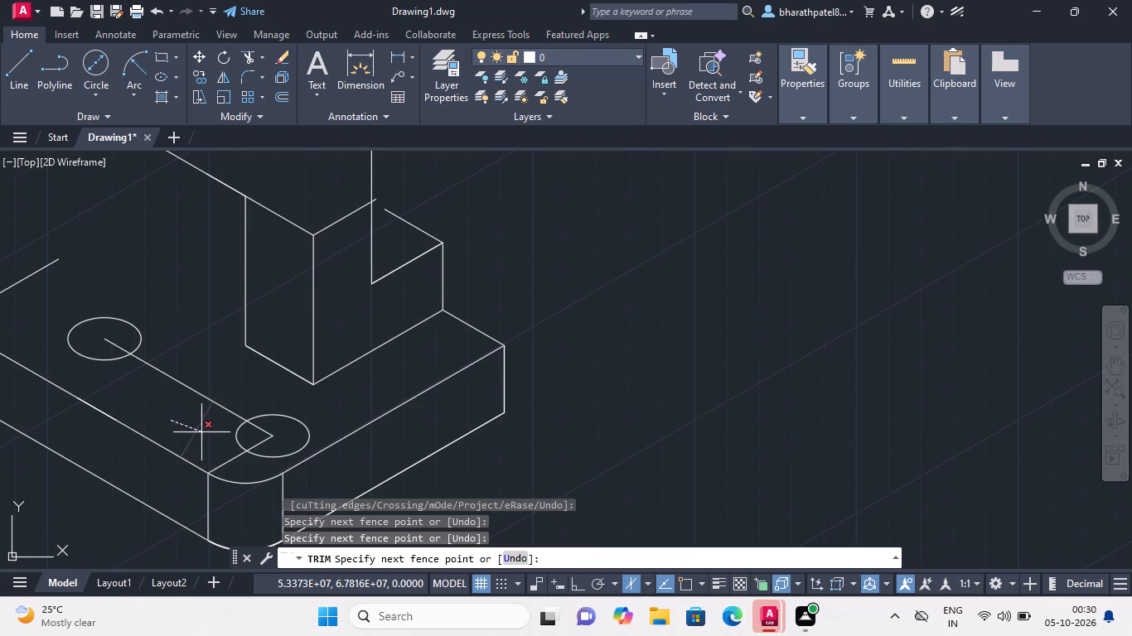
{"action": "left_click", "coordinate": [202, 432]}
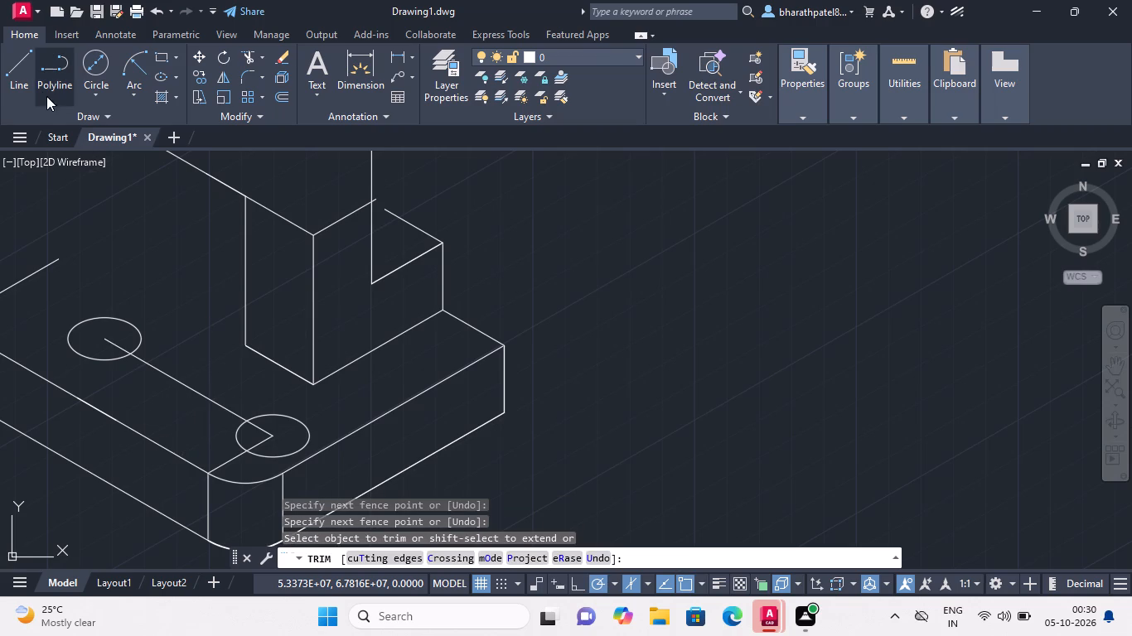
Draw a line about 102 units long at 240° from the block's rear bottom corner, across and beyond the base.
{"action": "left_click", "coordinate": [24, 75]}
{"action": "scroll", "coordinate": [296, 333], "scroll_direction": "down", "scroll_amount": 2}
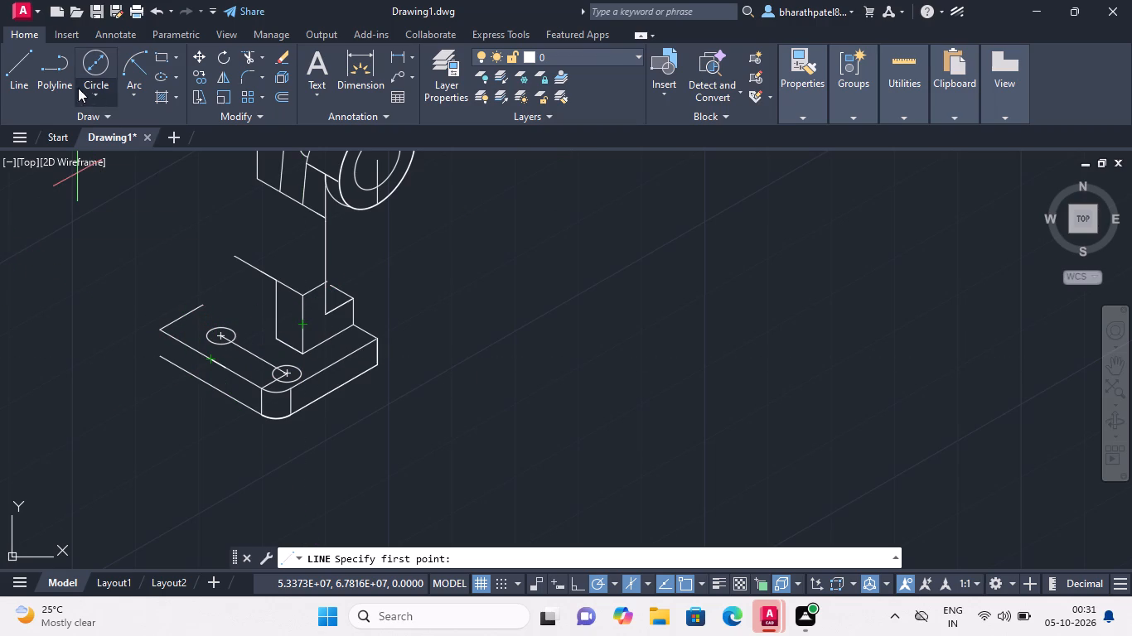
{"action": "left_click", "coordinate": [28, 78]}
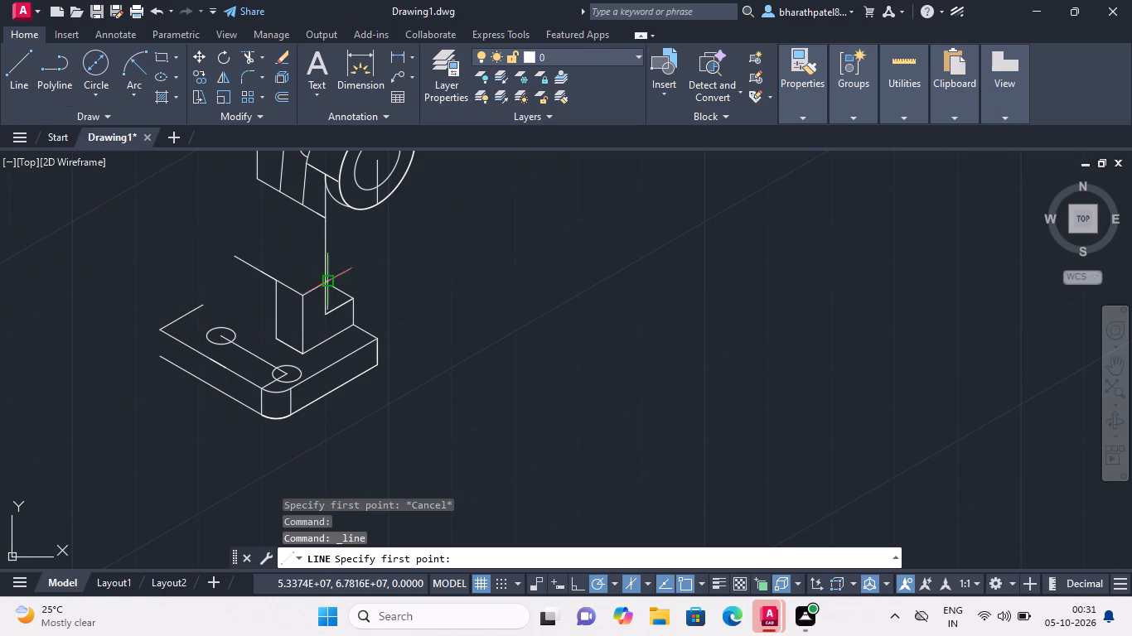
{"action": "left_click", "coordinate": [280, 337]}
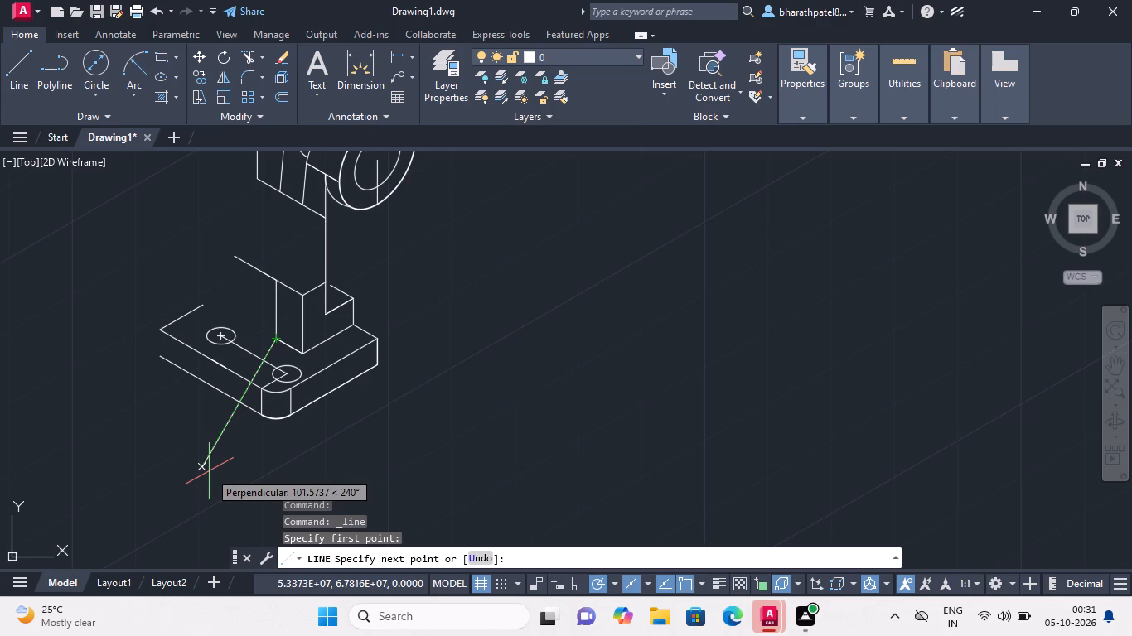
{"action": "left_click", "coordinate": [209, 471]}
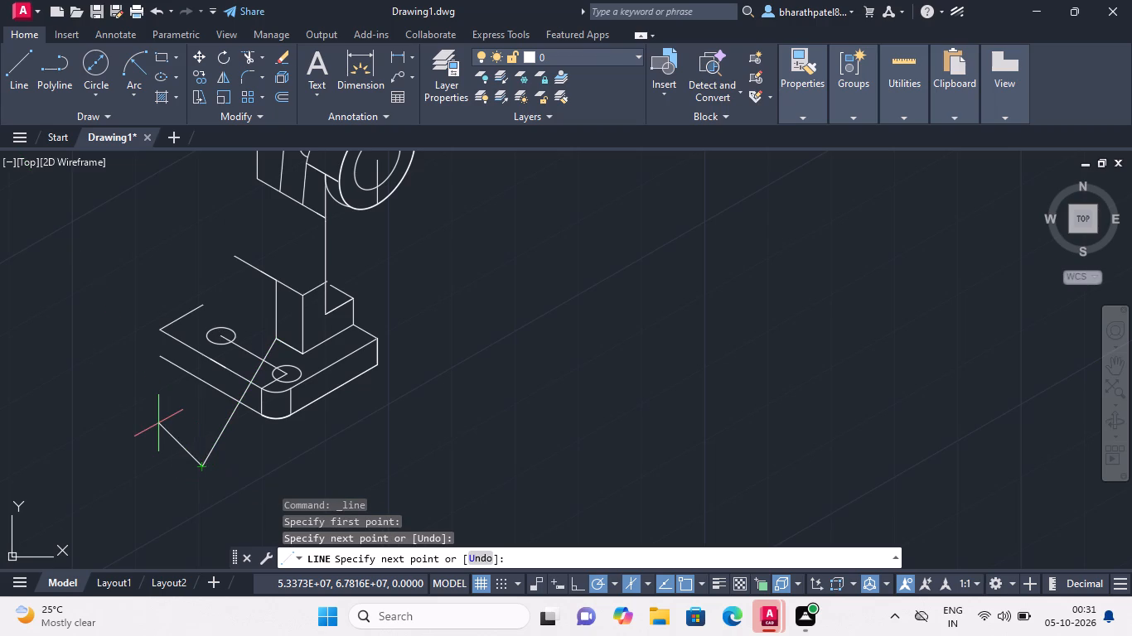
{"action": "key", "text": "Escape"}
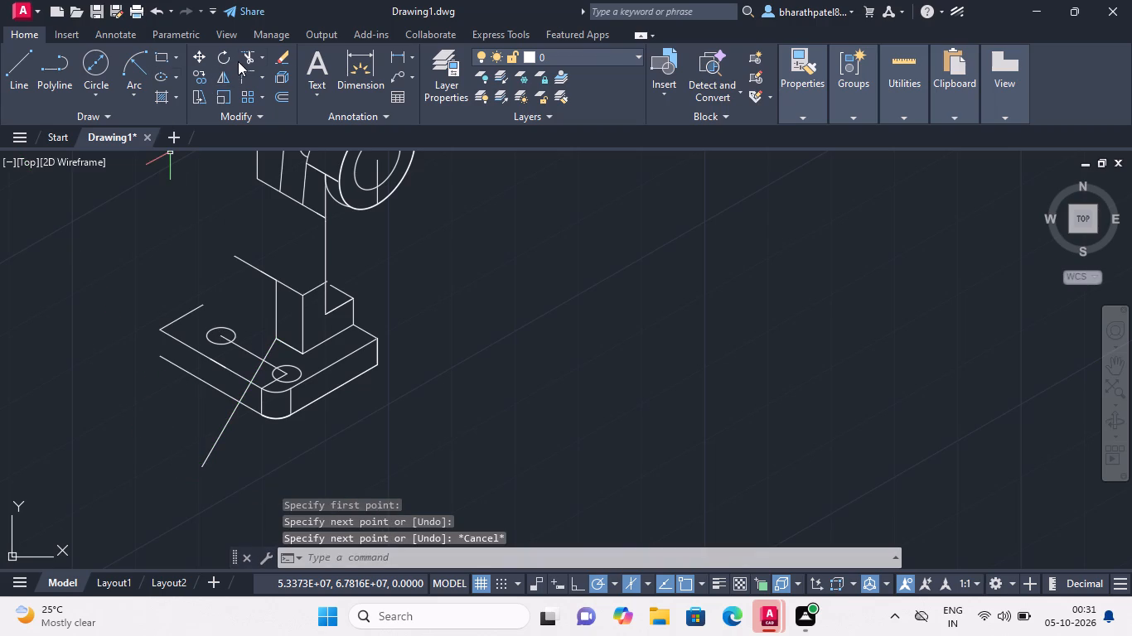
Trim the 240° line's overhang back to the base's top edge.
{"action": "left_click", "coordinate": [240, 60]}
{"action": "left_click", "coordinate": [221, 438]}
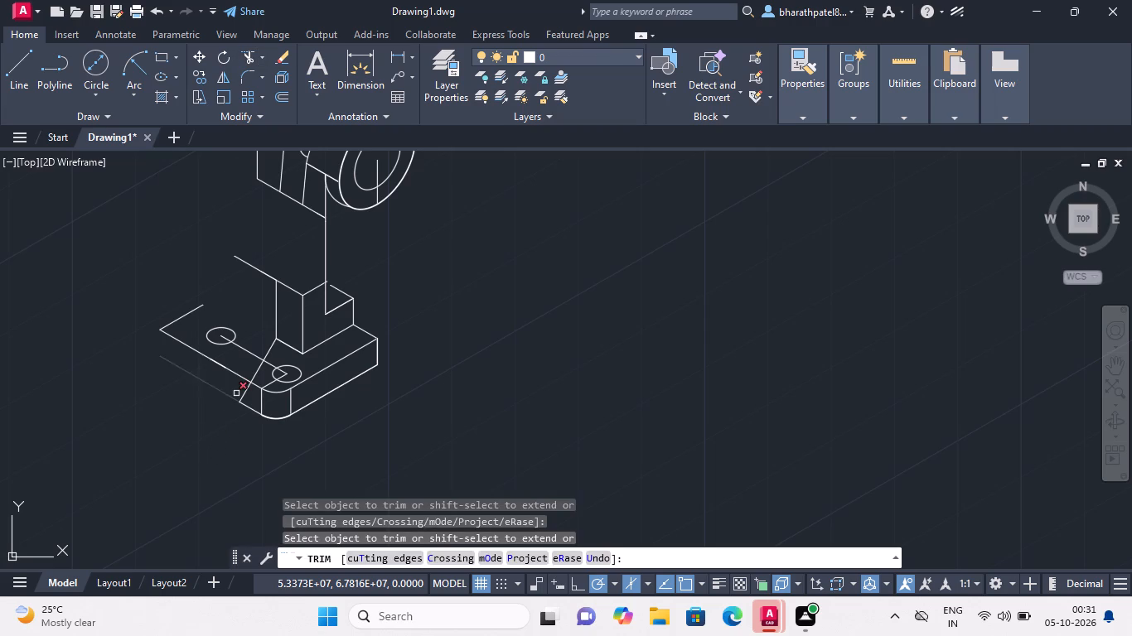
{"action": "left_click", "coordinate": [243, 398]}
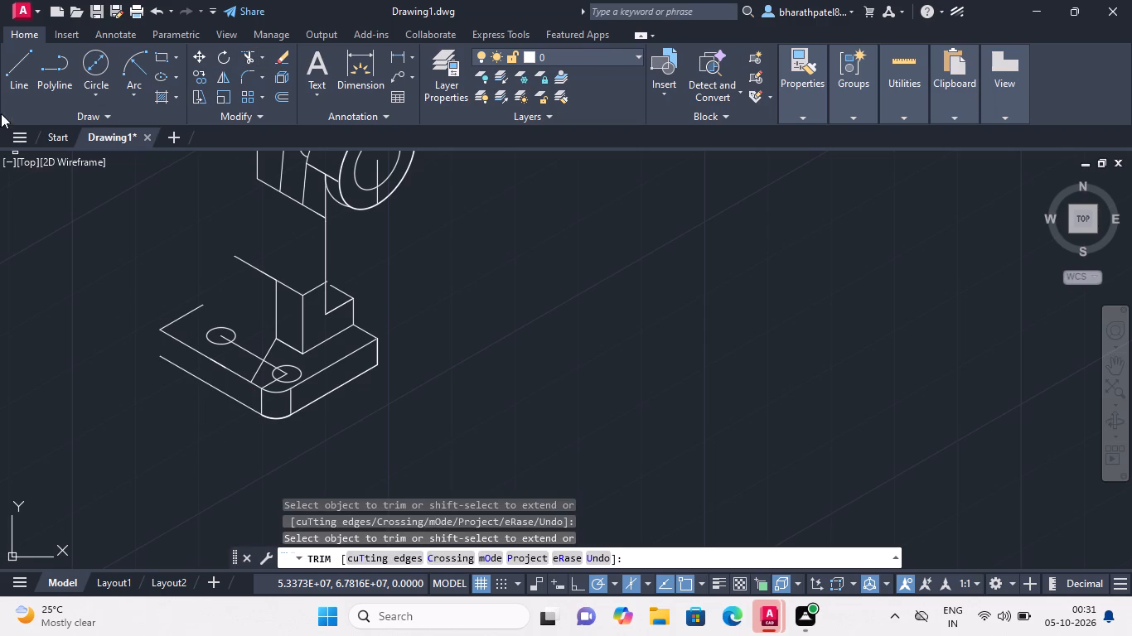
Draw a 12-unit line at 150° along the base's top edge from the lower end of the 240° line.
{"action": "left_click", "coordinate": [18, 68]}
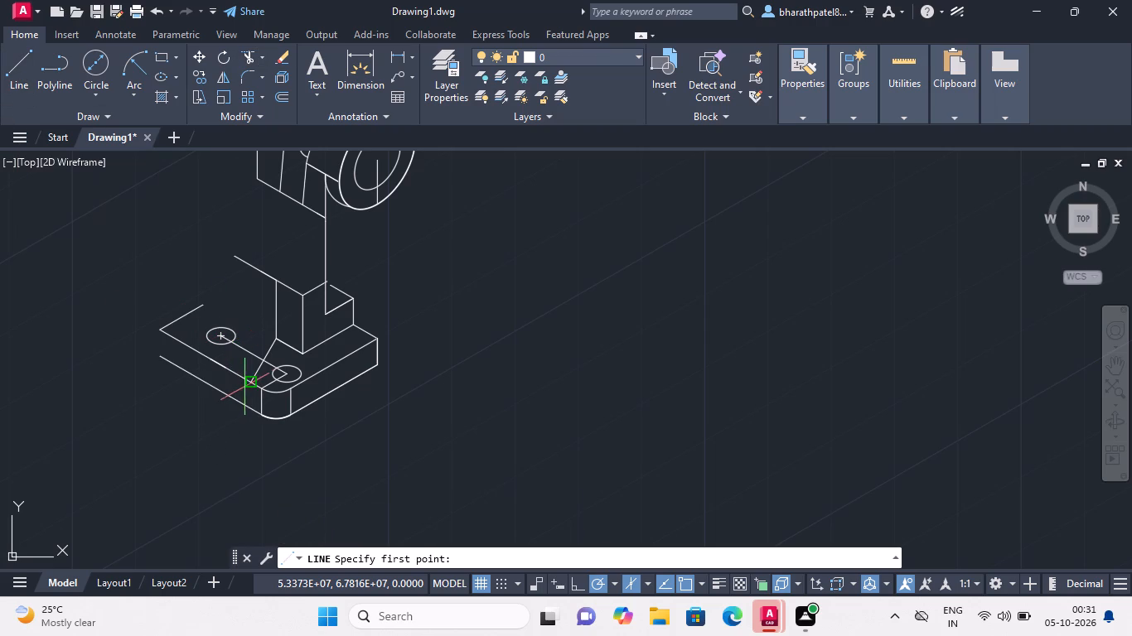
{"action": "double_click", "coordinate": [247, 385]}
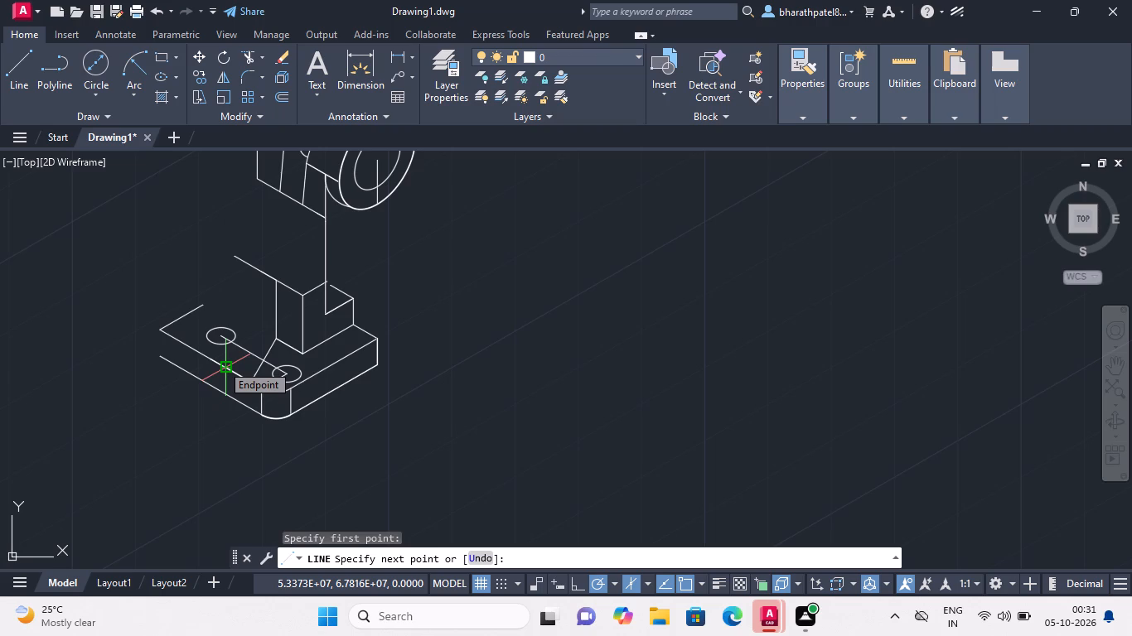
{"action": "type", "text": "12"}
{"action": "key", "text": "Return"}
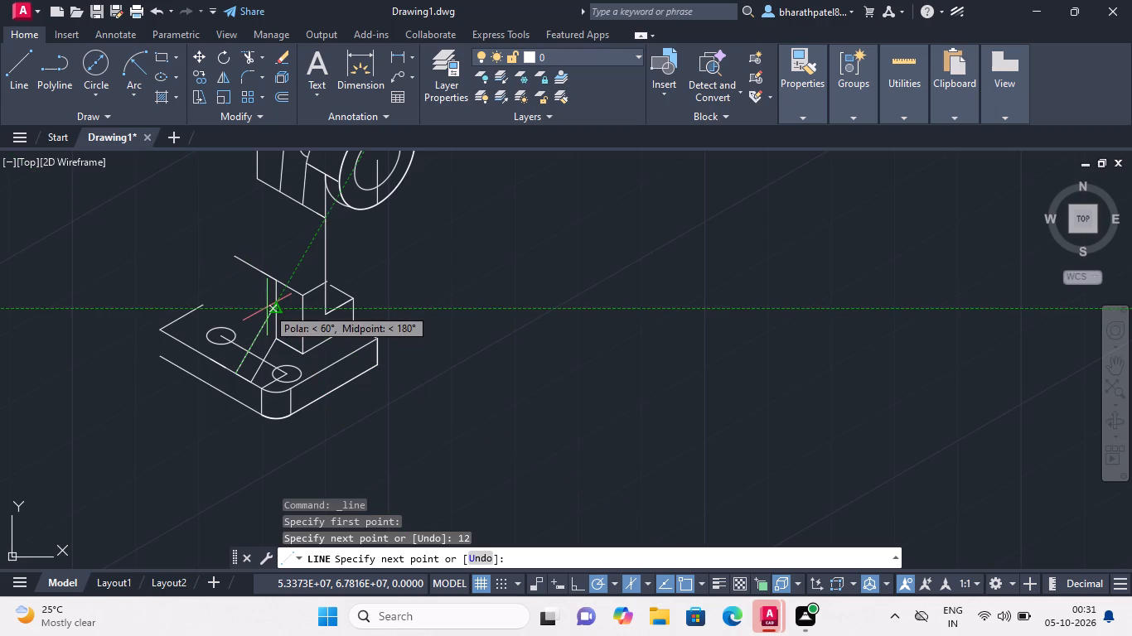
{"action": "key", "text": "Escape"}
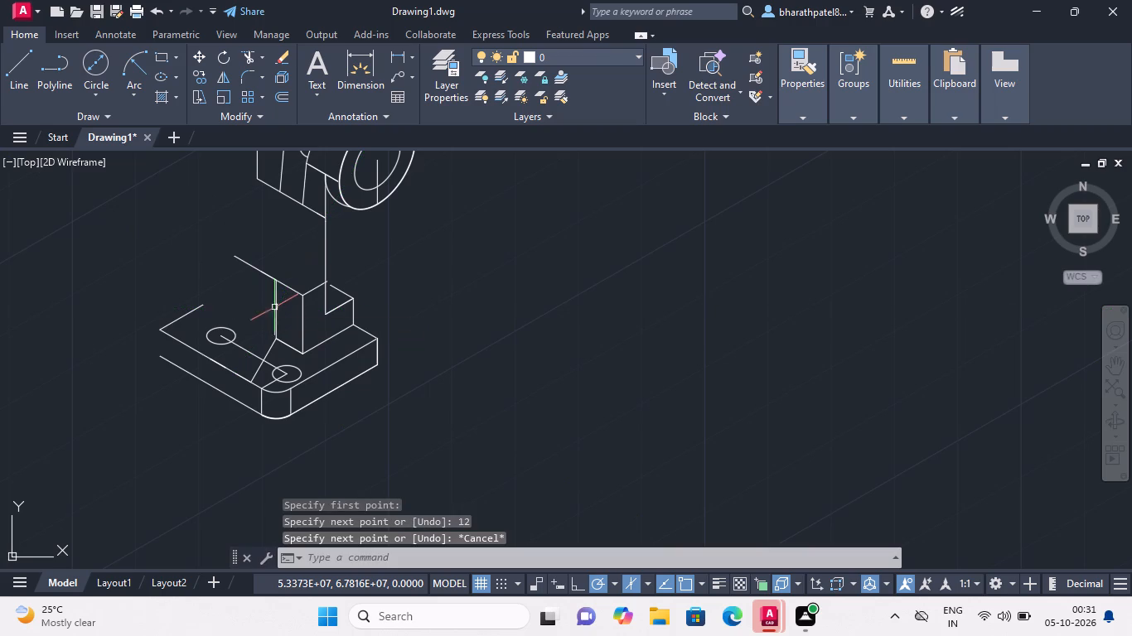
Draw a line at 150° from the top of the block's rear vertical edge, ending 12 units beyond the existing top line's end.
{"action": "left_click", "coordinate": [17, 66]}
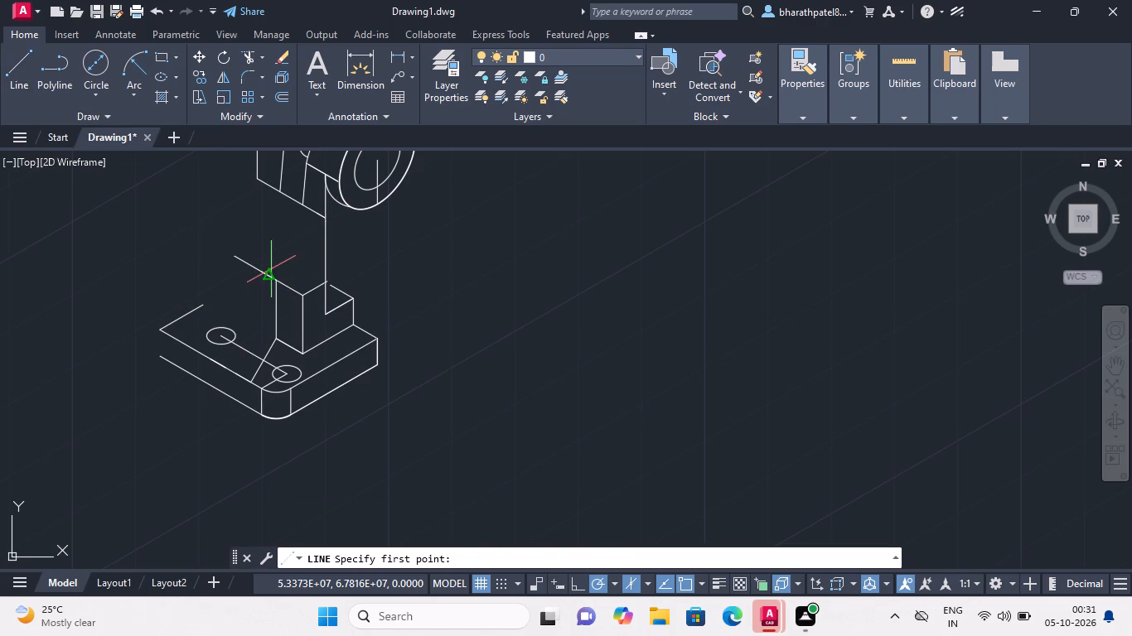
{"action": "scroll", "coordinate": [269, 281], "scroll_direction": "up", "scroll_amount": 2}
{"action": "double_click", "coordinate": [287, 277]}
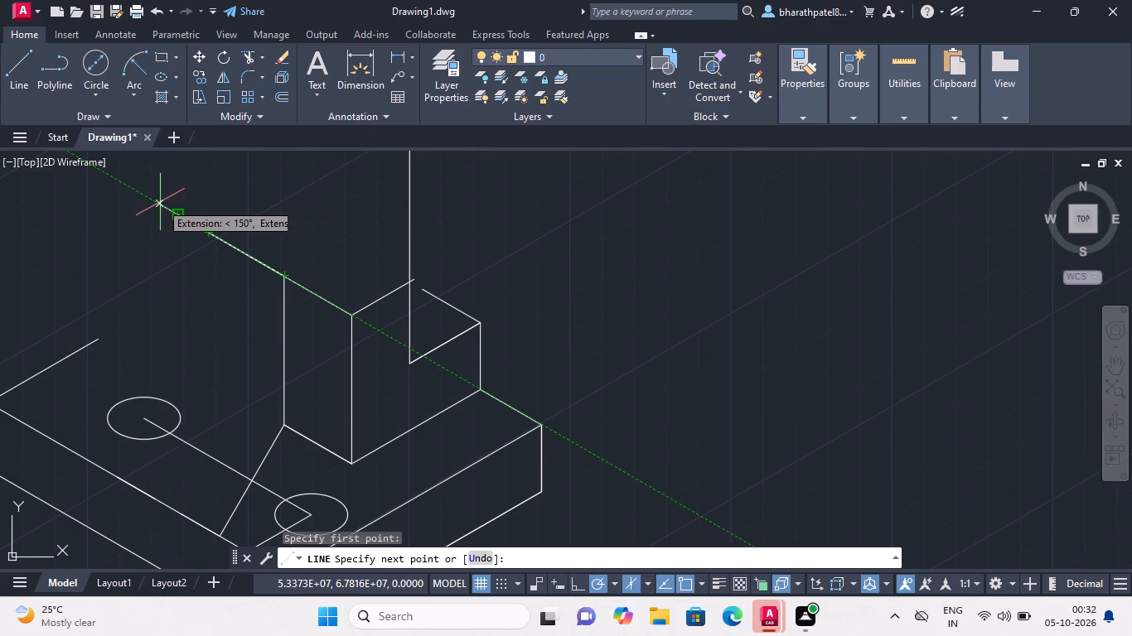
{"action": "type", "text": "12"}
{"action": "key", "text": "Return"}
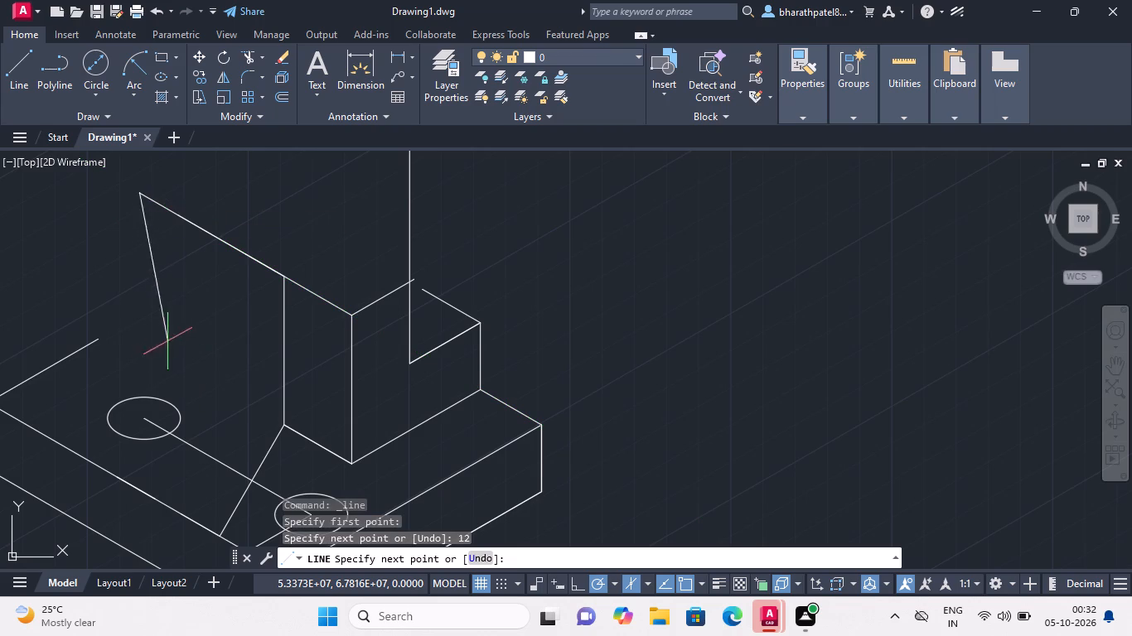
{"action": "key", "text": "Escape"}
Draw connected lines from the top of the block's rear vertical edge: 12 units at 150°, then 40 units straight down.
{"action": "left_click", "coordinate": [10, 70]}
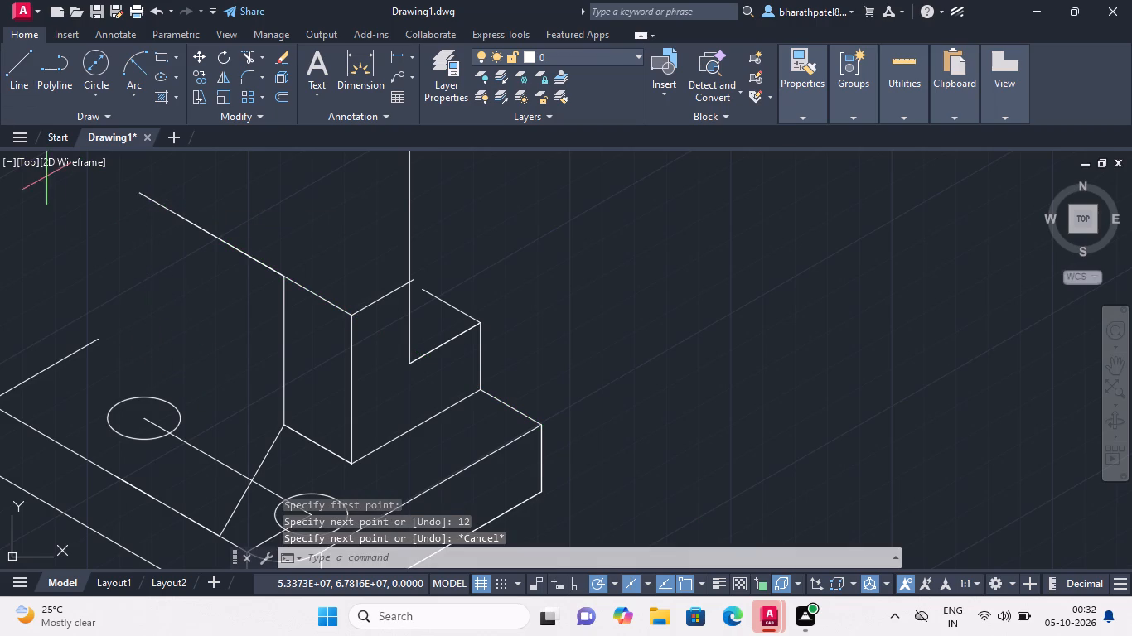
{"action": "scroll", "coordinate": [300, 280], "scroll_direction": "up", "scroll_amount": 4}
{"action": "left_click", "coordinate": [186, 253]}
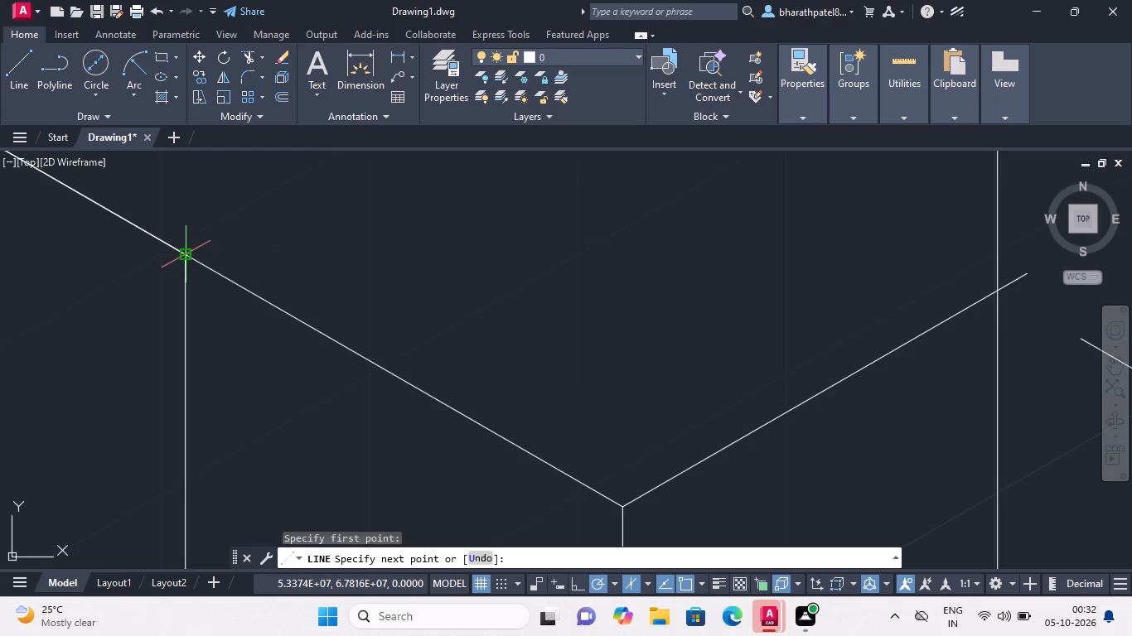
{"action": "scroll", "coordinate": [186, 257], "scroll_direction": "down", "scroll_amount": 5}
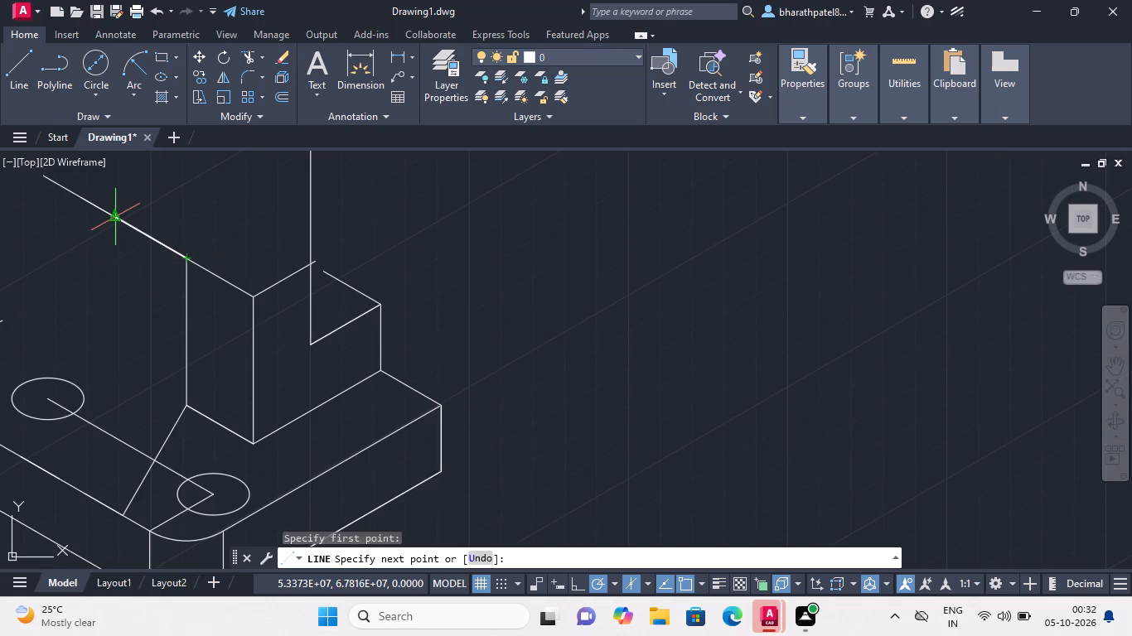
{"action": "type", "text": "12"}
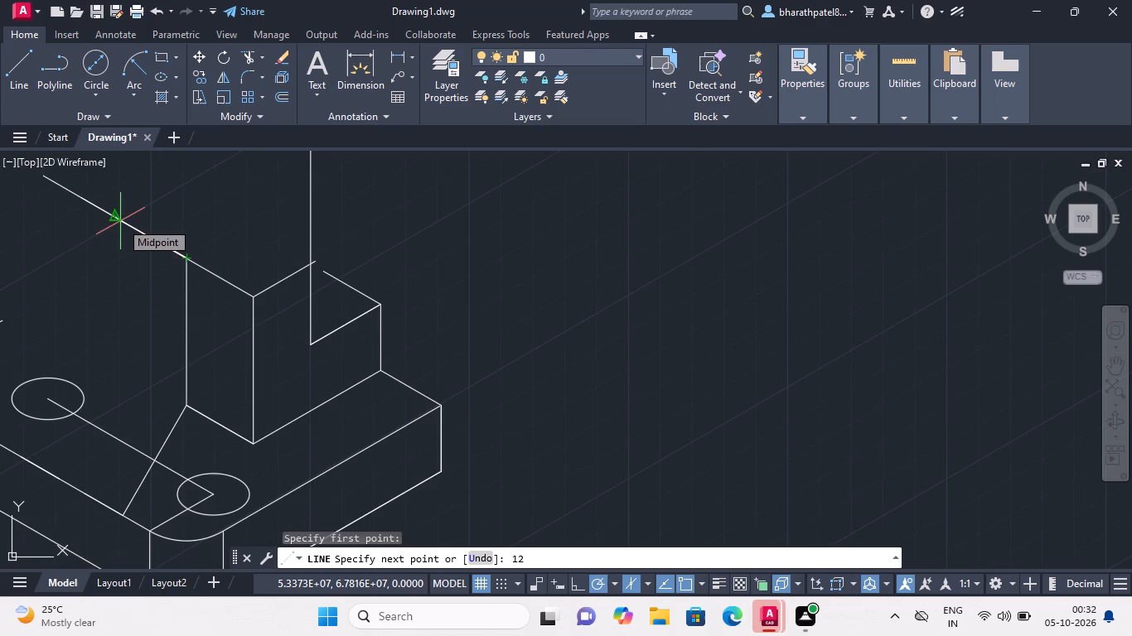
{"action": "key", "text": "Return"}
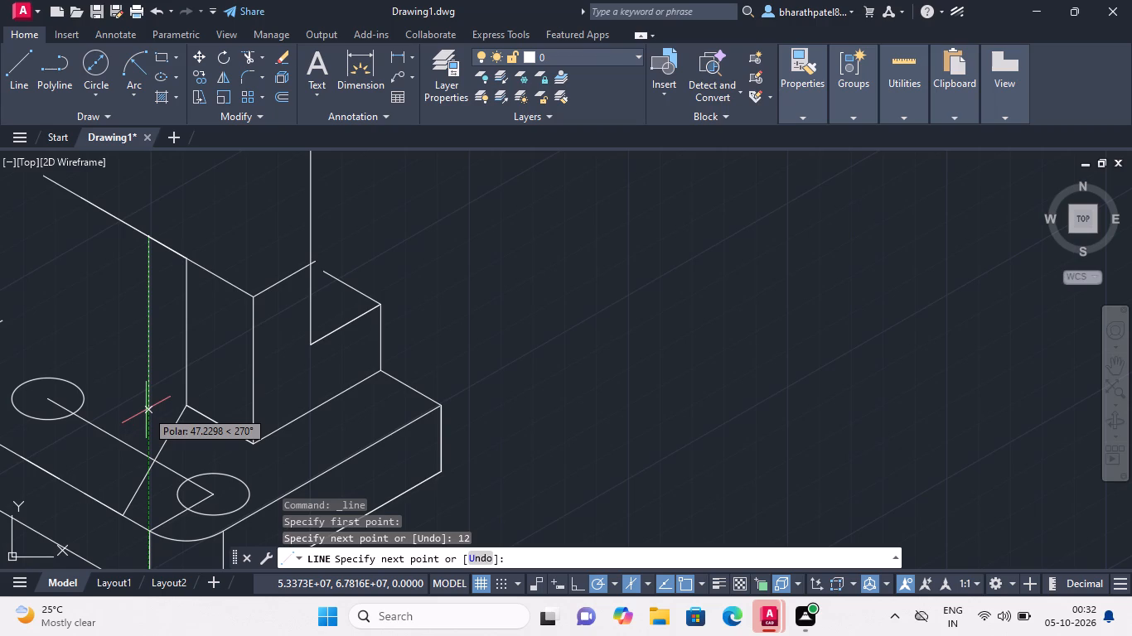
{"action": "key", "text": "4"}
{"action": "key", "text": "0"}
{"action": "key", "text": "Return"}
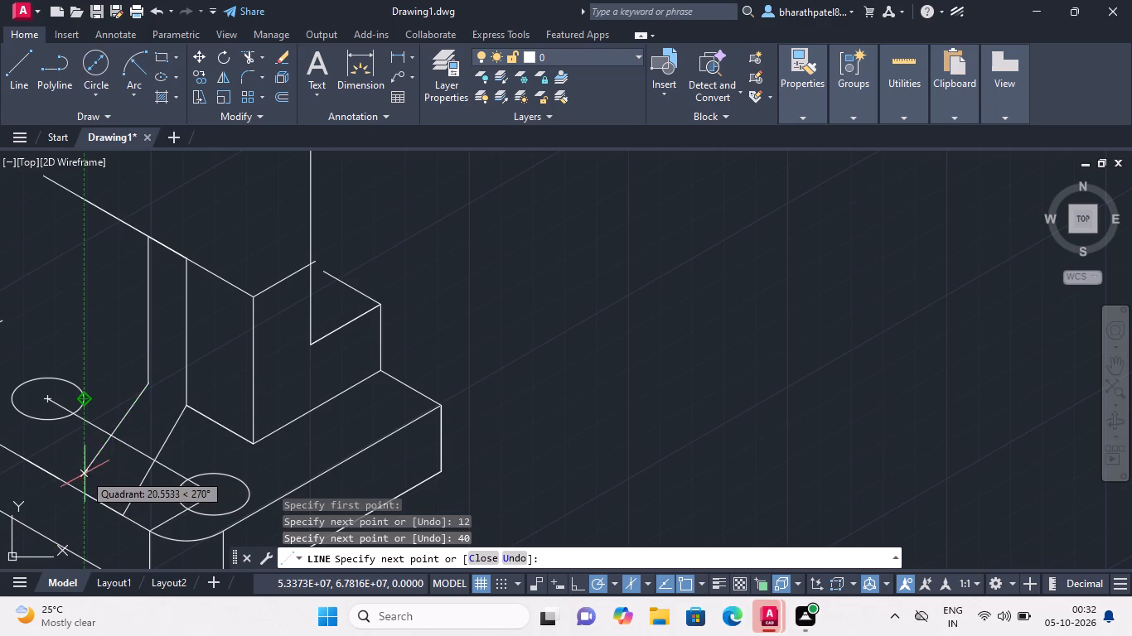
{"action": "key", "text": "Escape"}
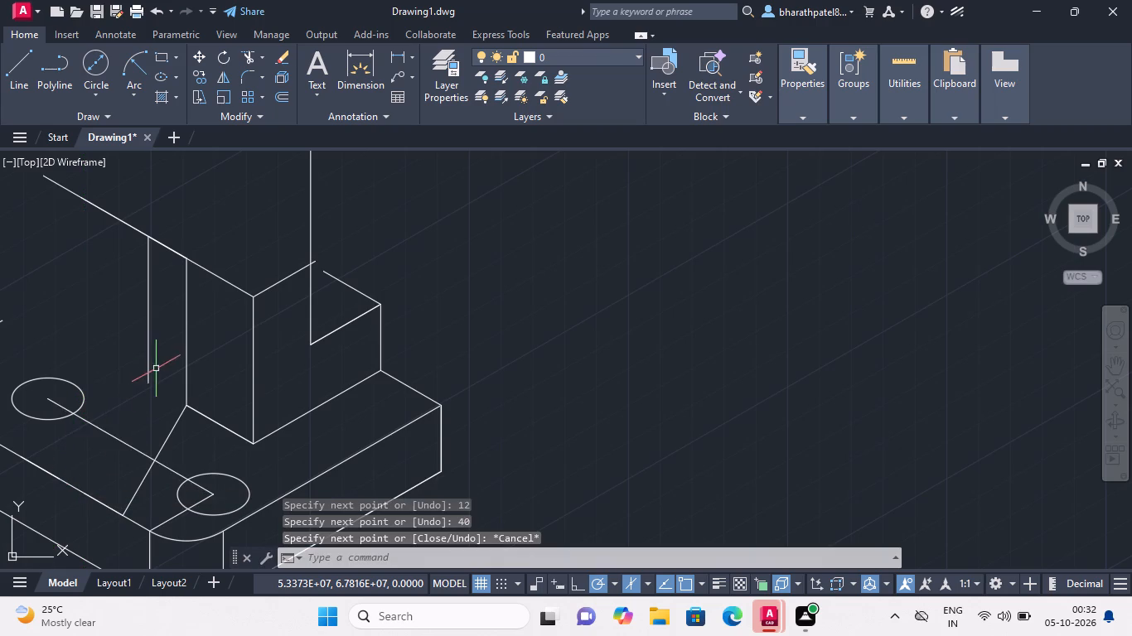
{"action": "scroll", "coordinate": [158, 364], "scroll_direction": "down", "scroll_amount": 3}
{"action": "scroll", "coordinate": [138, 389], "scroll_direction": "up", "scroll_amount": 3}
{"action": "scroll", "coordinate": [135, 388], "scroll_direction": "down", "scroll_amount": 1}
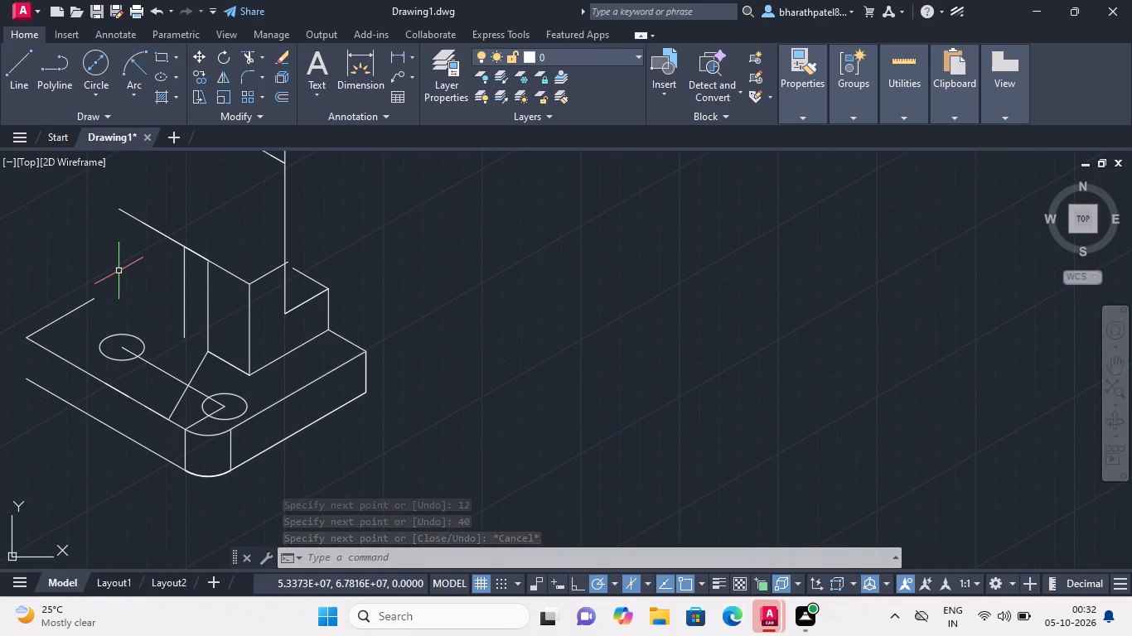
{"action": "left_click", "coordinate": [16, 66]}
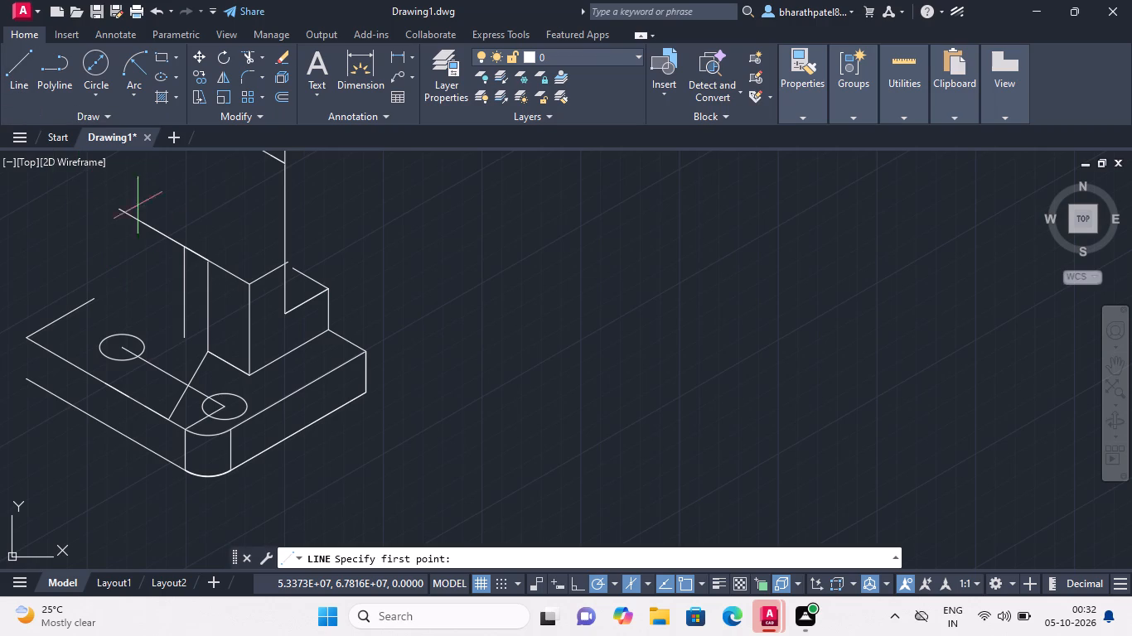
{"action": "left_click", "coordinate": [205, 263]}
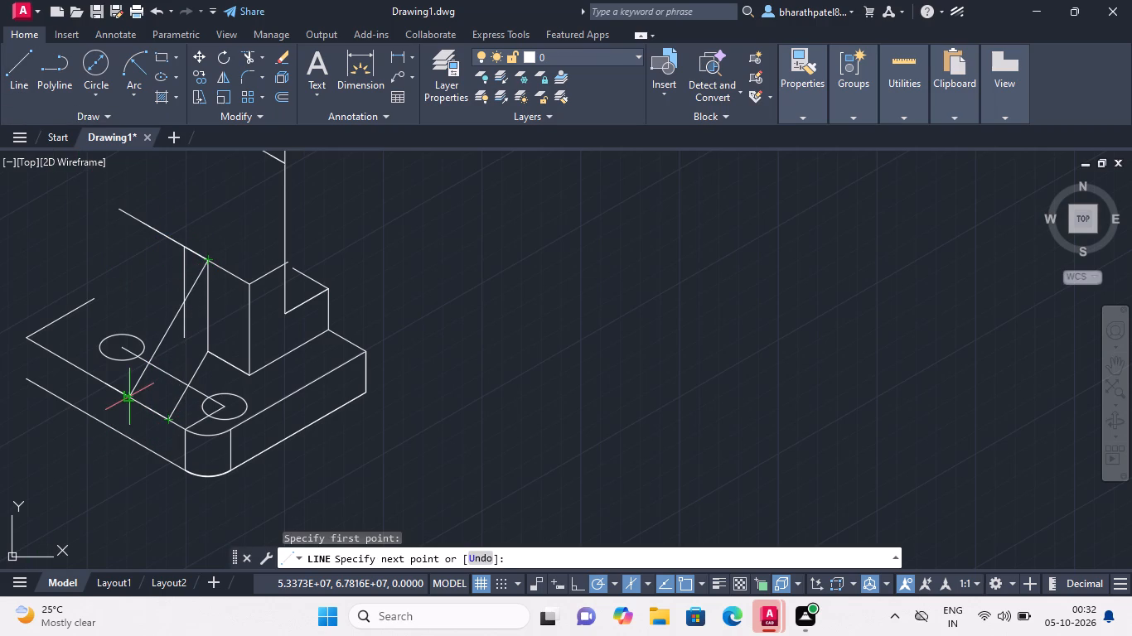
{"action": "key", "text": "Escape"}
Draw a line at 210° from the block's rear bottom corner across the base, ending about 4 units past the base's top edge.
{"action": "left_click", "coordinate": [26, 75]}
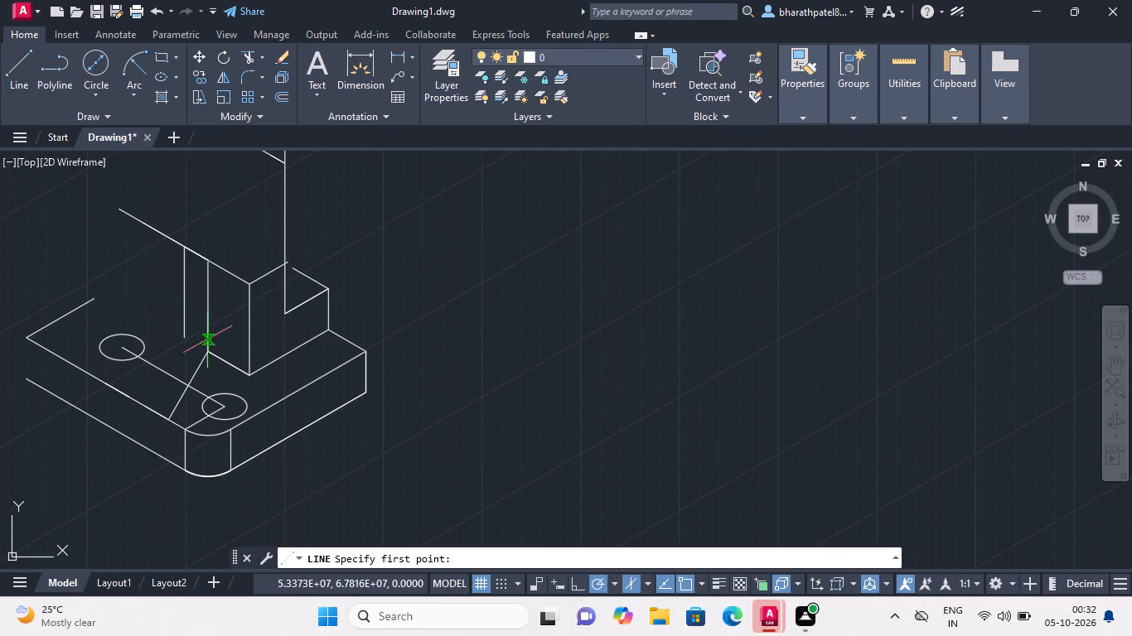
{"action": "scroll", "coordinate": [209, 351], "scroll_direction": "up", "scroll_amount": 3}
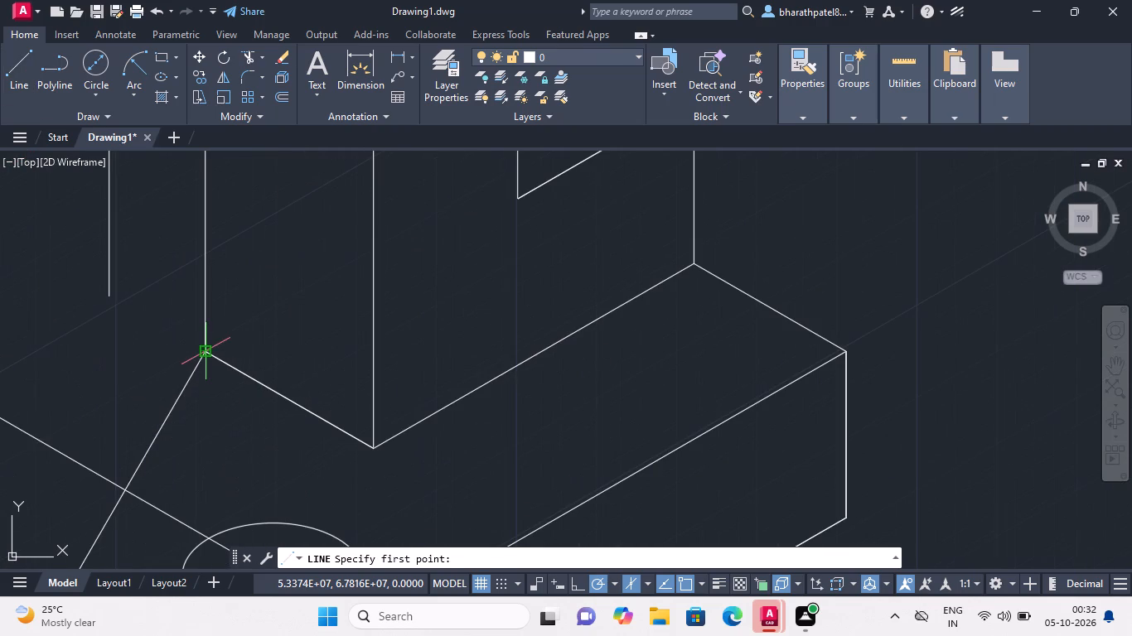
{"action": "left_click", "coordinate": [209, 351]}
{"action": "scroll", "coordinate": [89, 412], "scroll_direction": "down", "scroll_amount": 3}
{"action": "scroll", "coordinate": [172, 392], "scroll_direction": "down", "scroll_amount": 2}
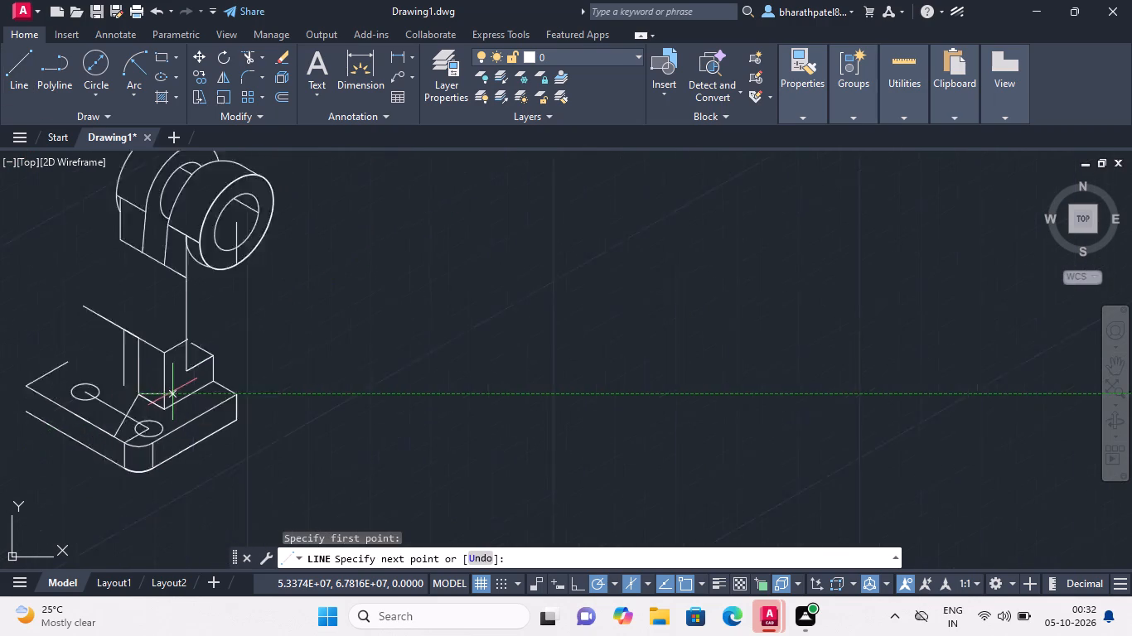
{"action": "scroll", "coordinate": [114, 401], "scroll_direction": "up", "scroll_amount": 3}
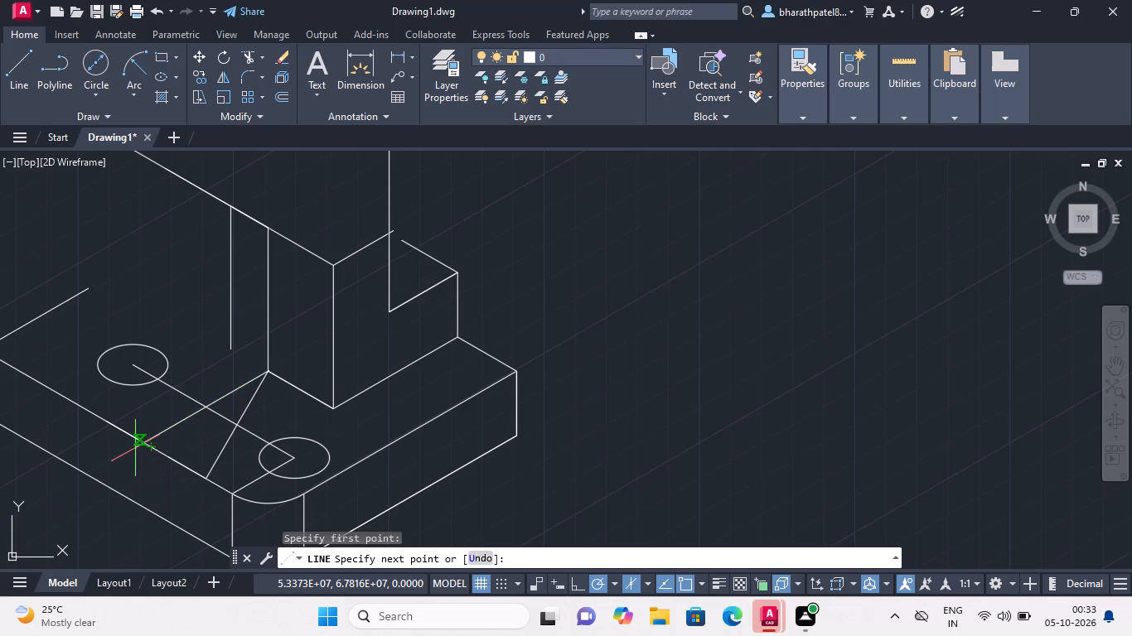
{"action": "scroll", "coordinate": [150, 431], "scroll_direction": "up", "scroll_amount": 2}
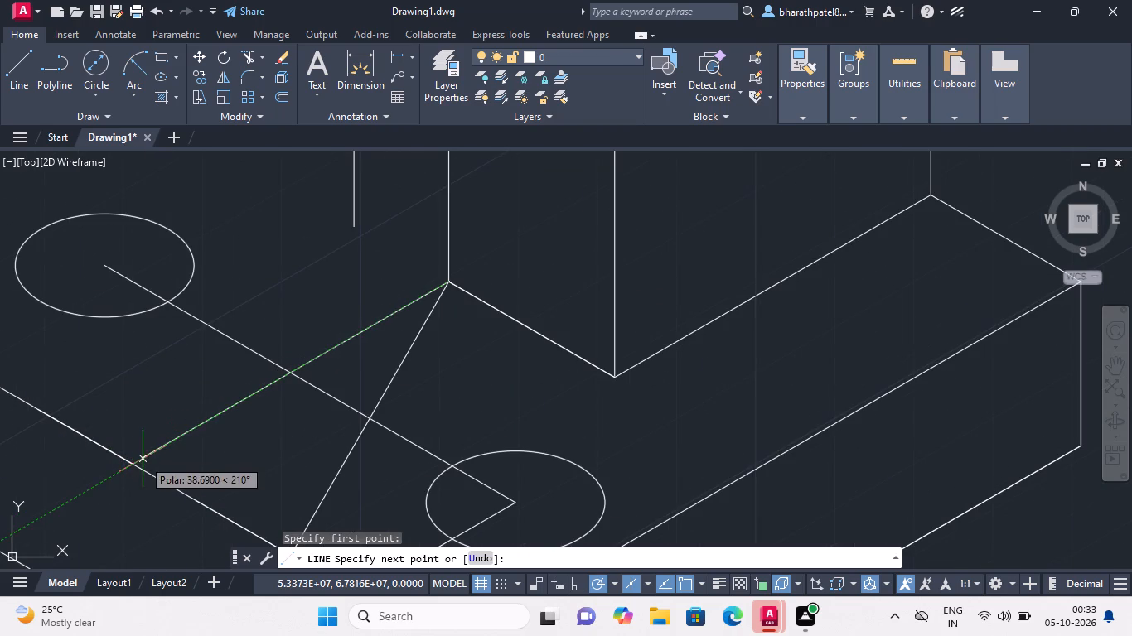
{"action": "left_click", "coordinate": [99, 476]}
{"action": "key", "text": "Escape"}
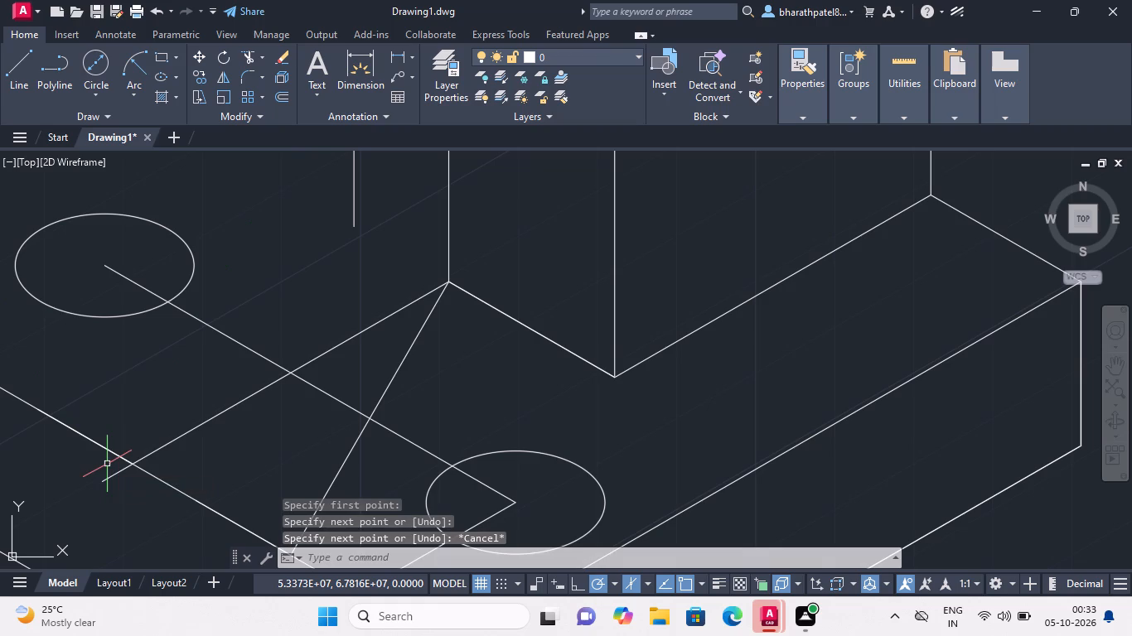
Trim the 210° line's overhang beyond the base's top edge and trim away the 240° line across the base.
{"action": "left_click", "coordinate": [250, 61]}
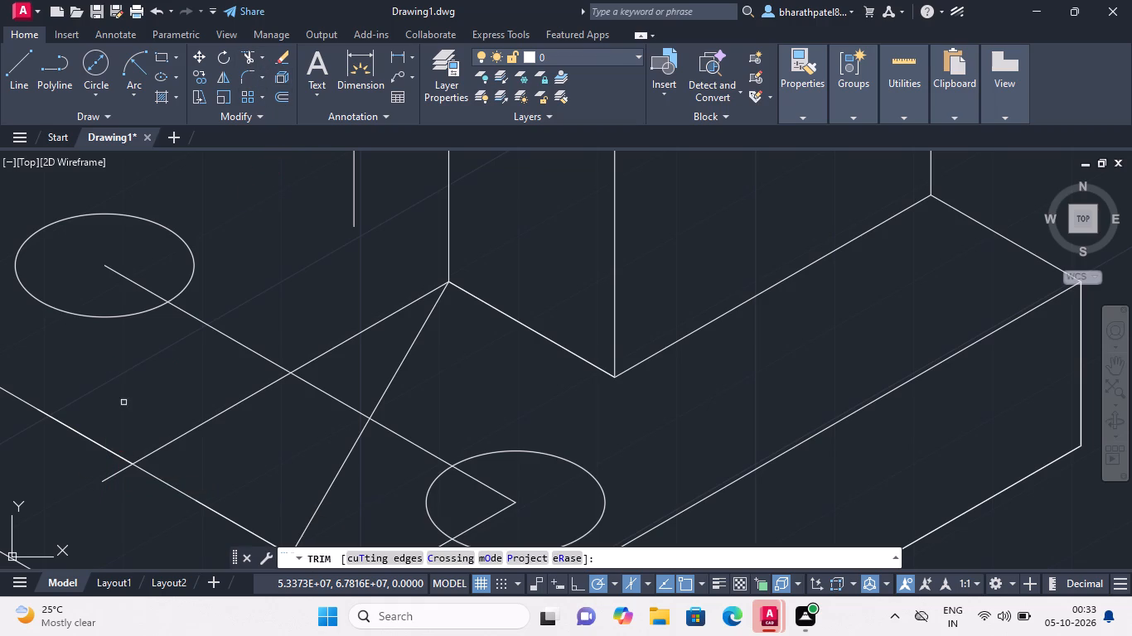
{"action": "left_click", "coordinate": [120, 475]}
{"action": "scroll", "coordinate": [148, 369], "scroll_direction": "down", "scroll_amount": 4}
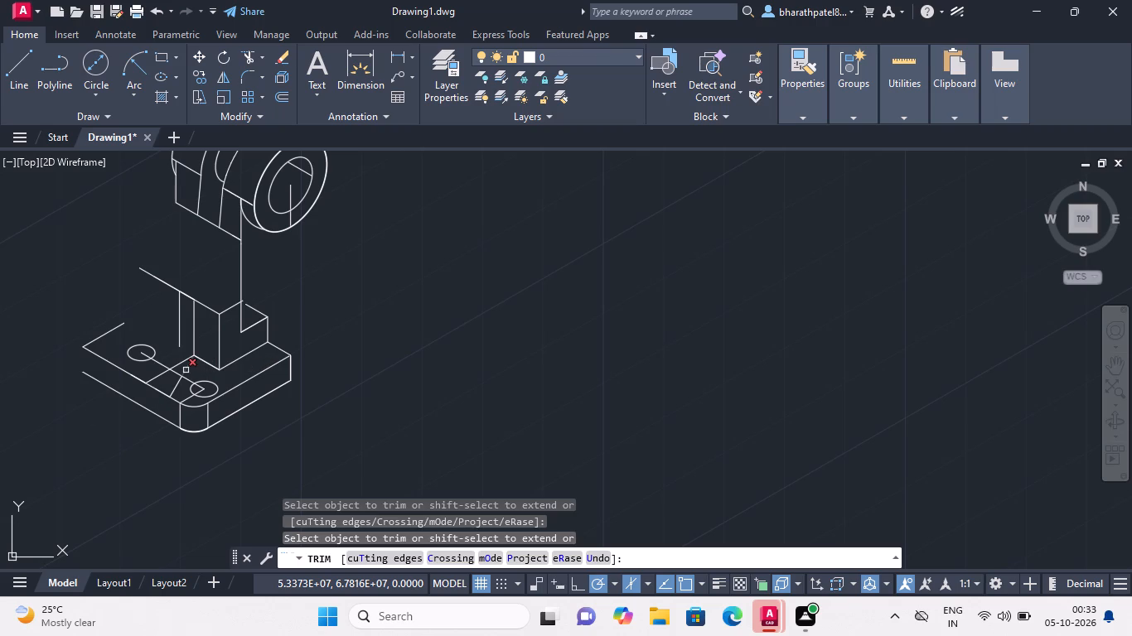
{"action": "left_click", "coordinate": [184, 369]}
{"action": "left_click", "coordinate": [173, 388]}
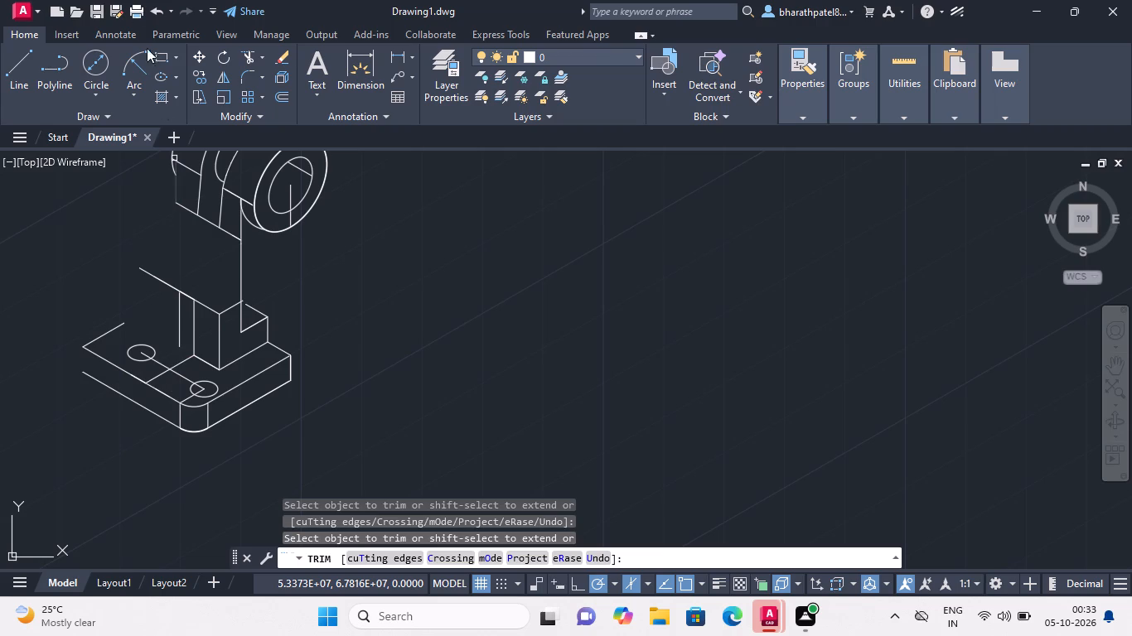
Draw a sloped rib line from the 210° line's end on the base edge to the top of the block's rear vertical edge.
{"action": "left_click", "coordinate": [22, 57]}
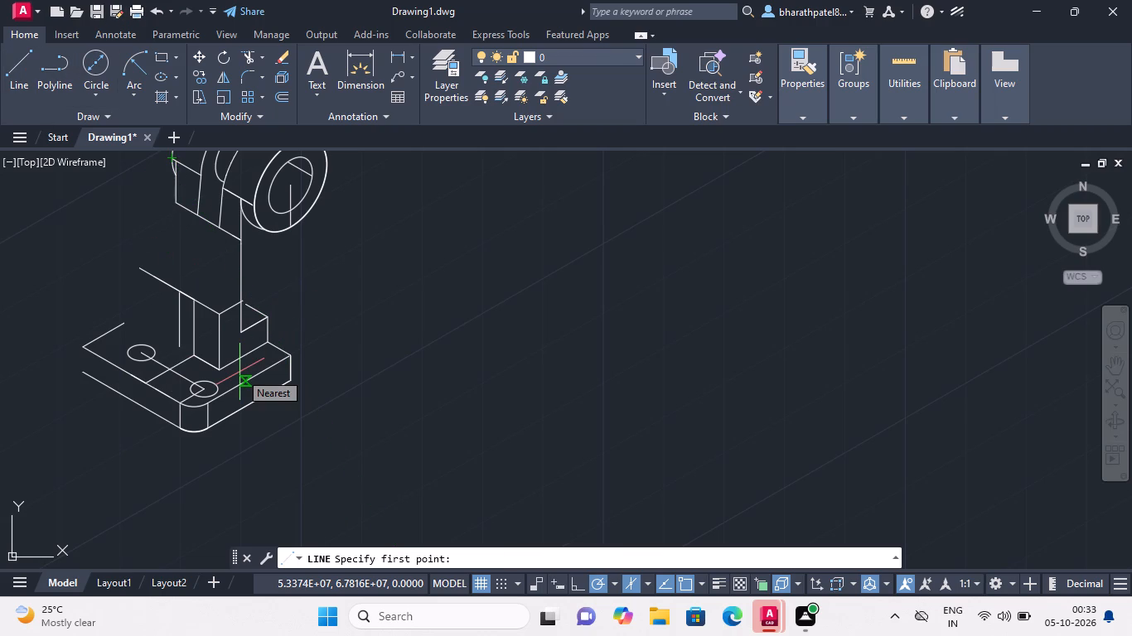
{"action": "left_click", "coordinate": [141, 381]}
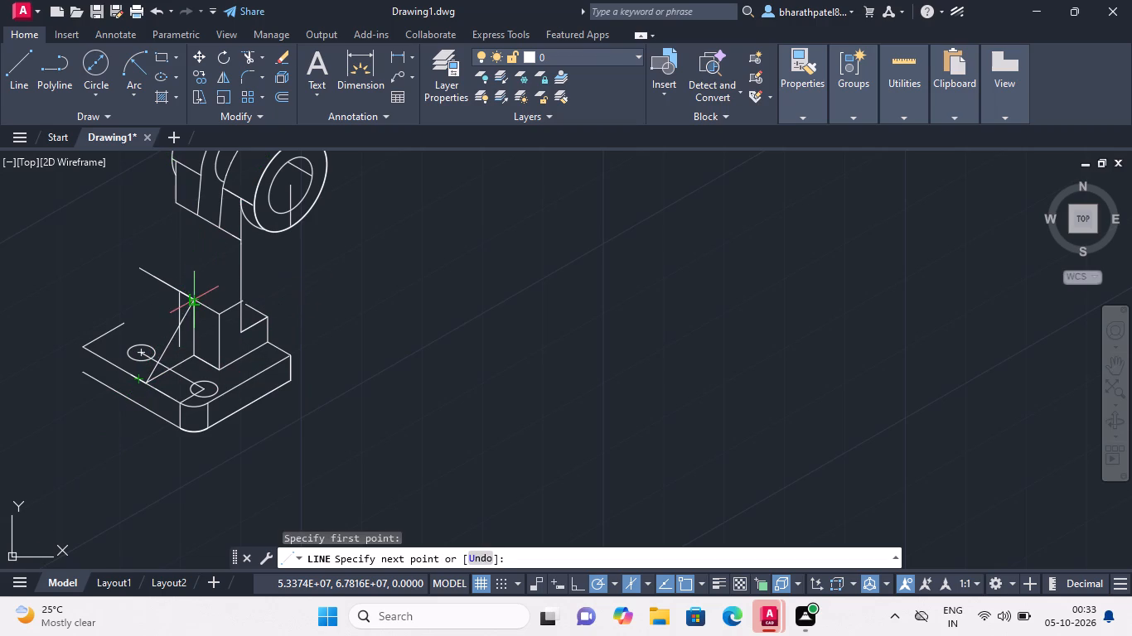
{"action": "scroll", "coordinate": [193, 304], "scroll_direction": "up", "scroll_amount": 4}
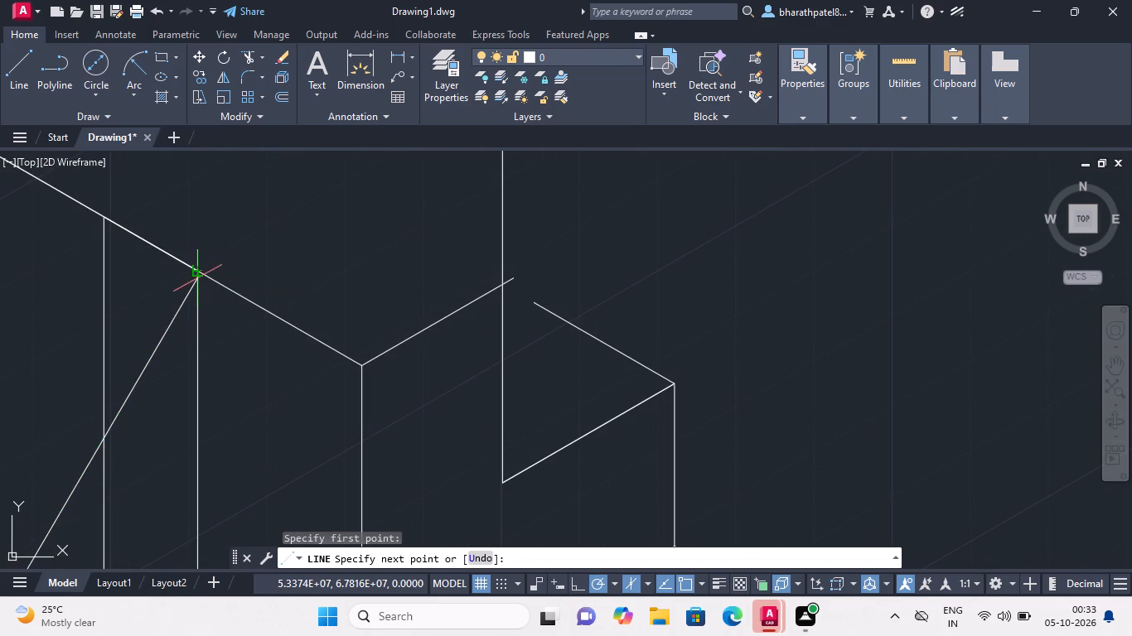
{"action": "left_click", "coordinate": [195, 269]}
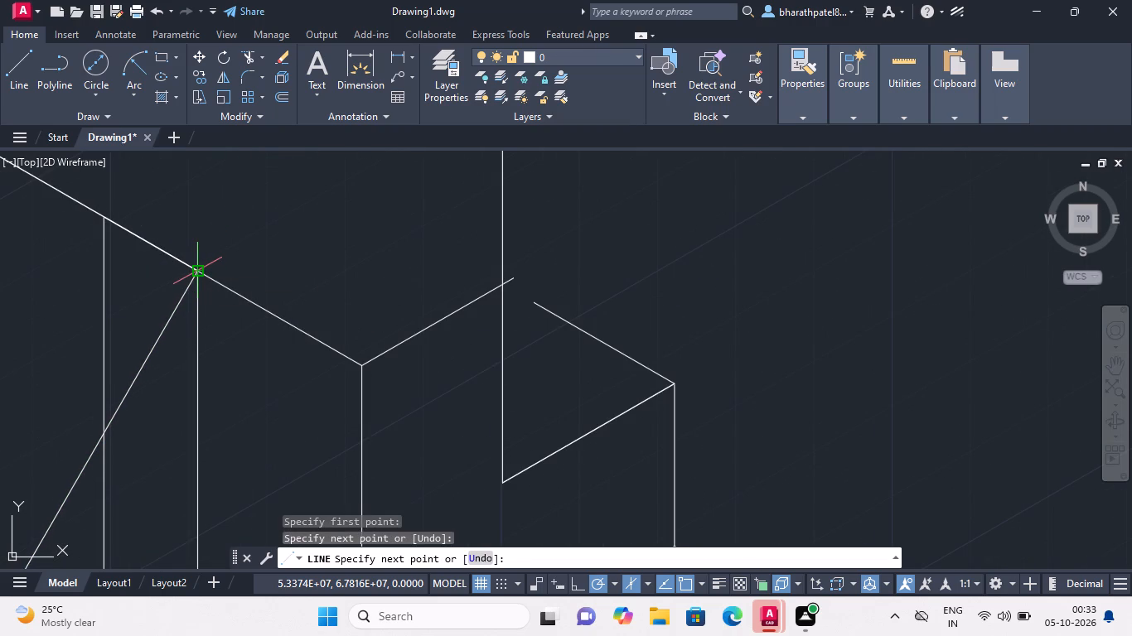
{"action": "key", "text": "Escape"}
Draw a 12-unit line at 150° from the foot of the sloped rib line along the base's top edge.
{"action": "scroll", "coordinate": [143, 230], "scroll_direction": "down", "scroll_amount": 4}
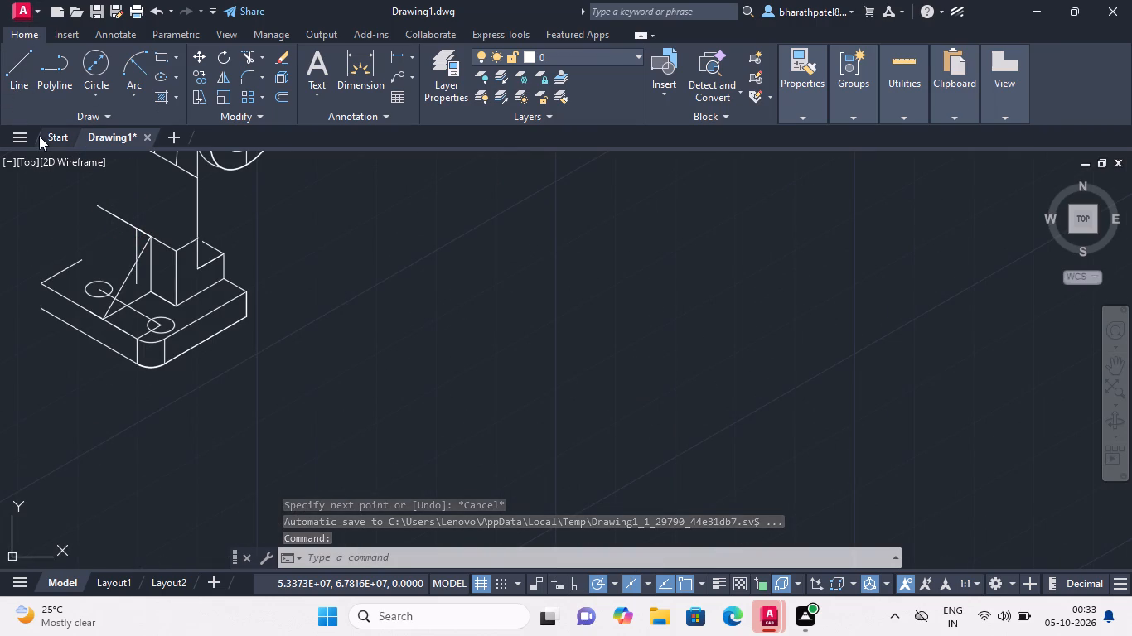
{"action": "left_click", "coordinate": [19, 70]}
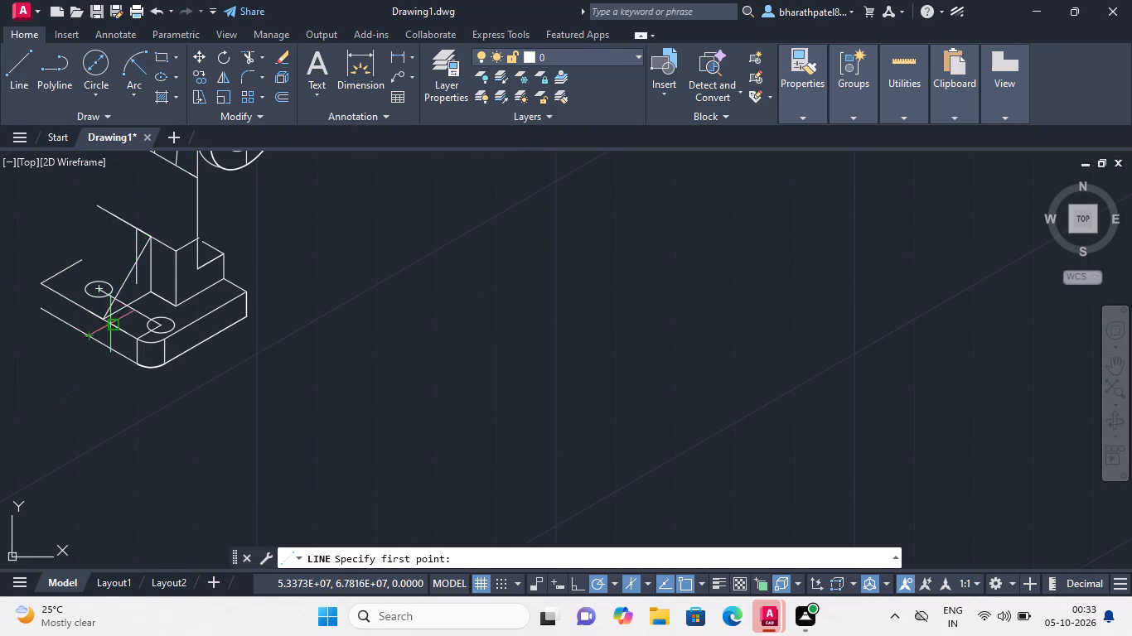
{"action": "scroll", "coordinate": [107, 320], "scroll_direction": "up", "scroll_amount": 4}
{"action": "double_click", "coordinate": [85, 299]}
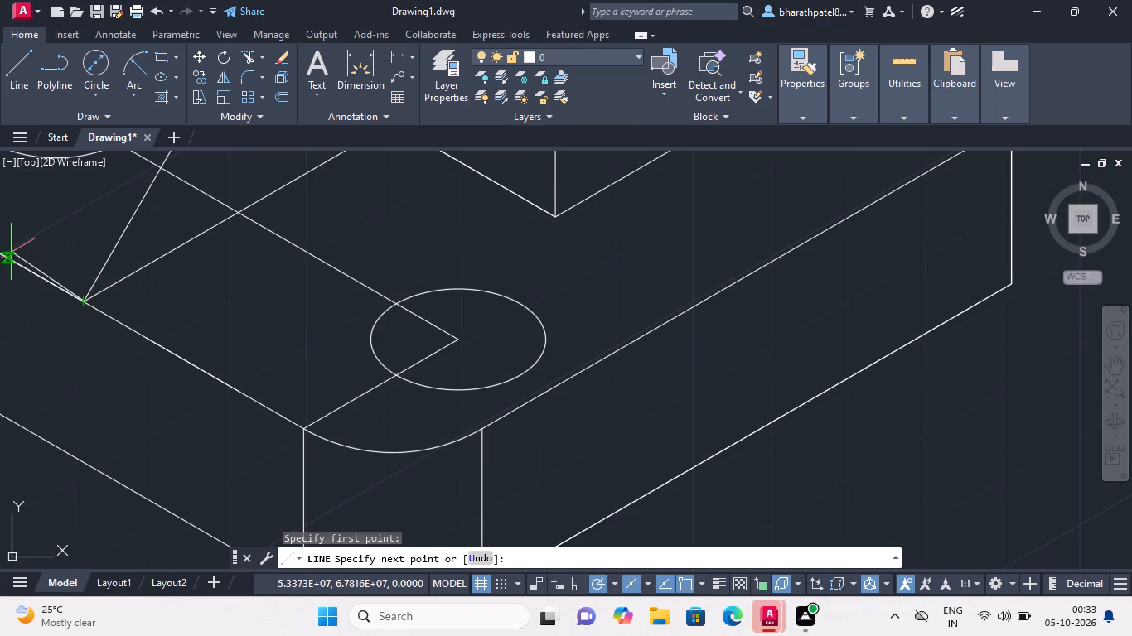
{"action": "scroll", "coordinate": [197, 299], "scroll_direction": "down", "scroll_amount": 4}
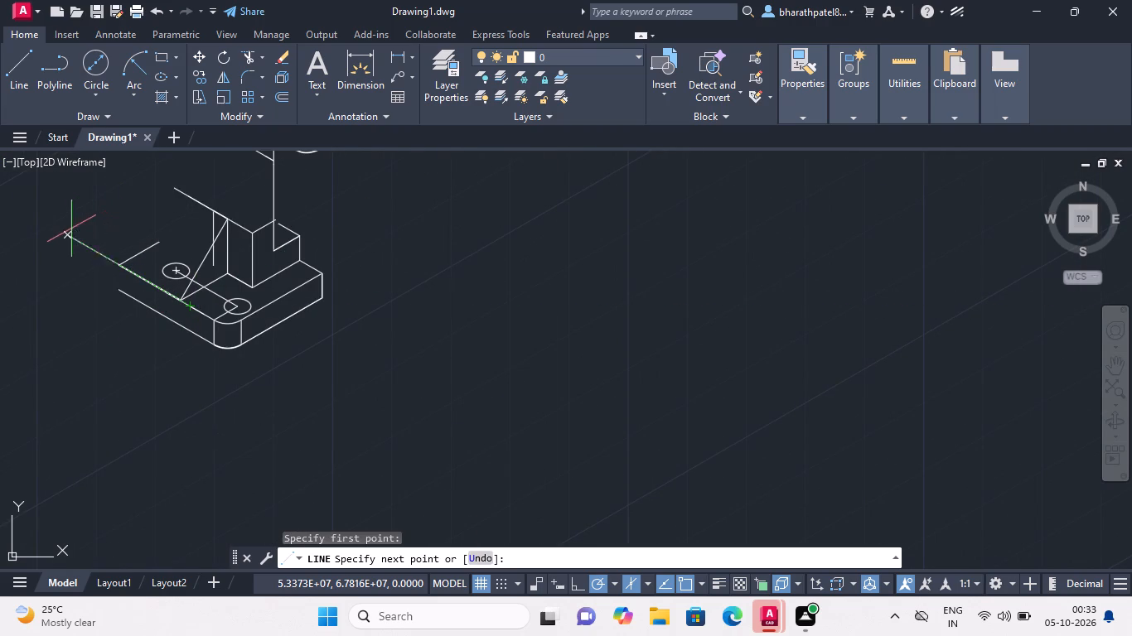
{"action": "type", "text": "12"}
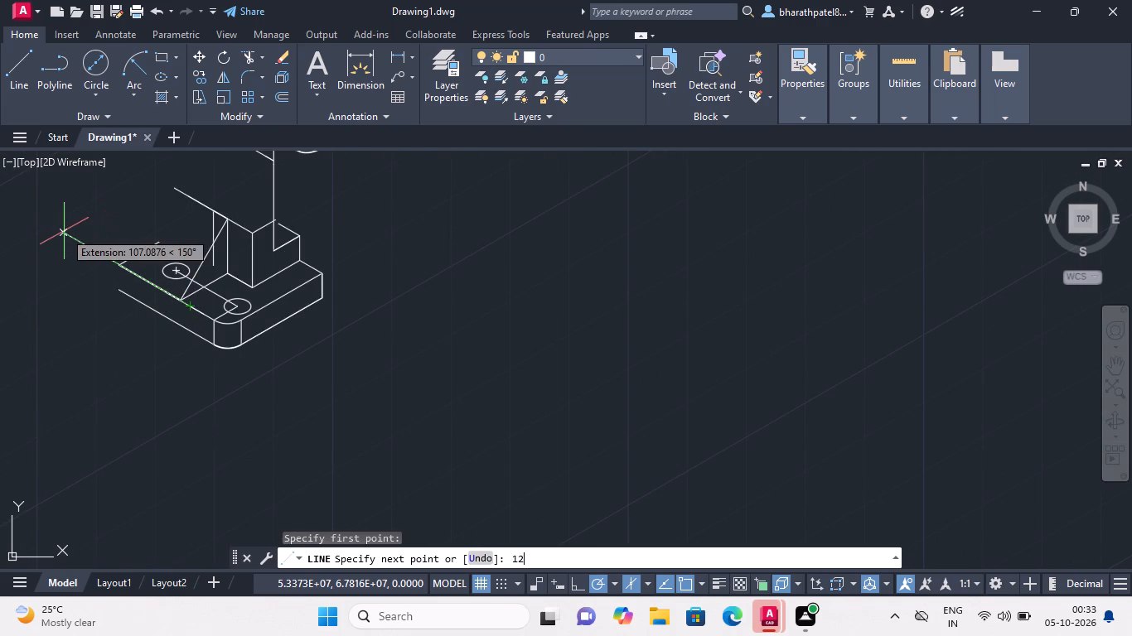
{"action": "key", "text": "Return"}
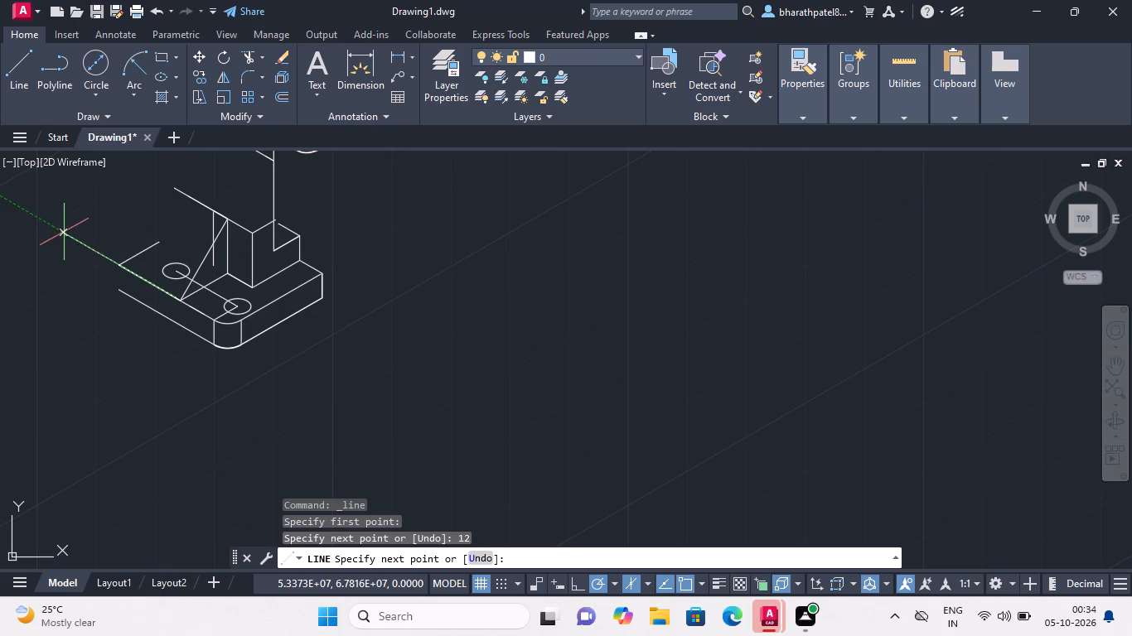
{"action": "scroll", "coordinate": [206, 227], "scroll_direction": "up", "scroll_amount": 1}
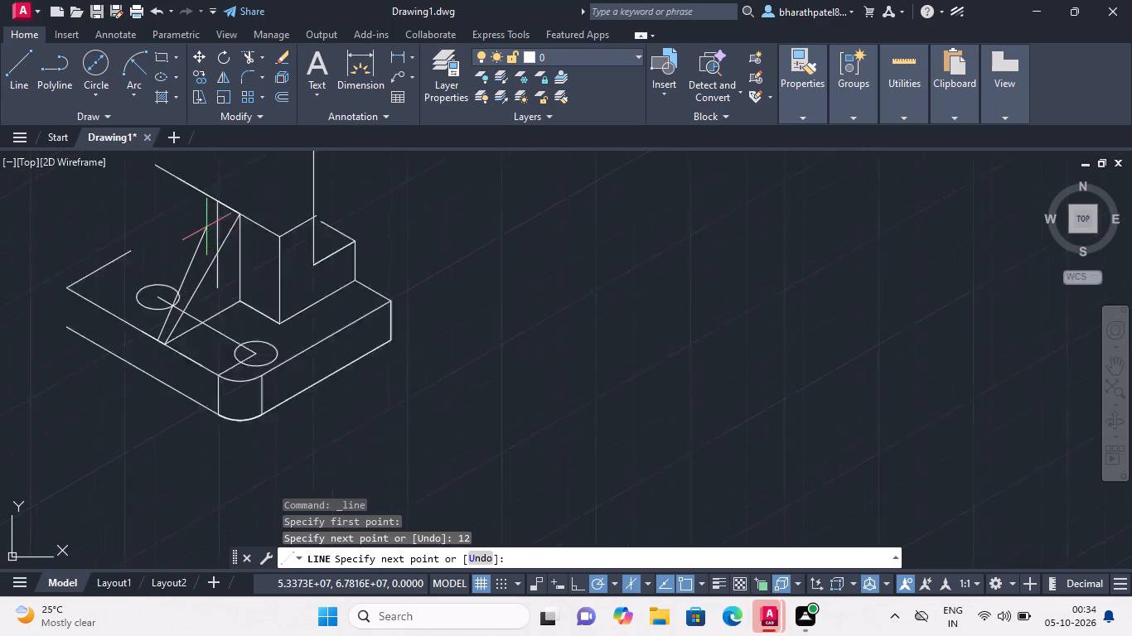
{"action": "scroll", "coordinate": [206, 227], "scroll_direction": "up", "scroll_amount": 3}
{"action": "scroll", "coordinate": [232, 225], "scroll_direction": "down", "scroll_amount": 3}
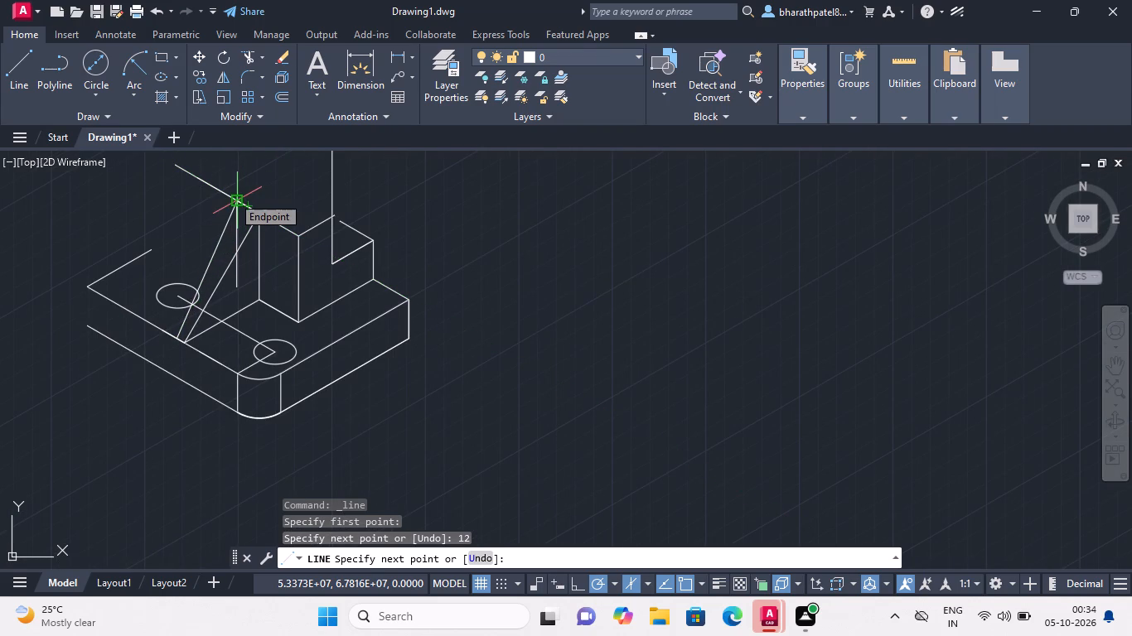
{"action": "key", "text": "Escape"}
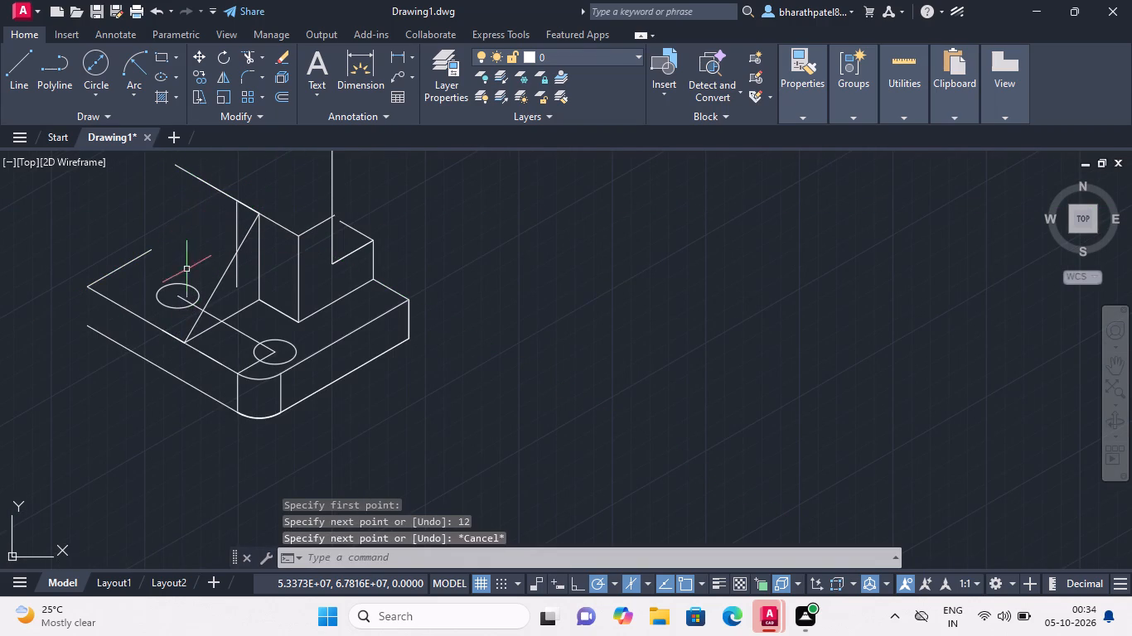
Draw a 12-unit line from the sloped rib line's foot along the base's top edge, away from the rounded corner.
{"action": "scroll", "coordinate": [187, 285], "scroll_direction": "down", "scroll_amount": 1}
{"action": "scroll", "coordinate": [191, 287], "scroll_direction": "up", "scroll_amount": 3}
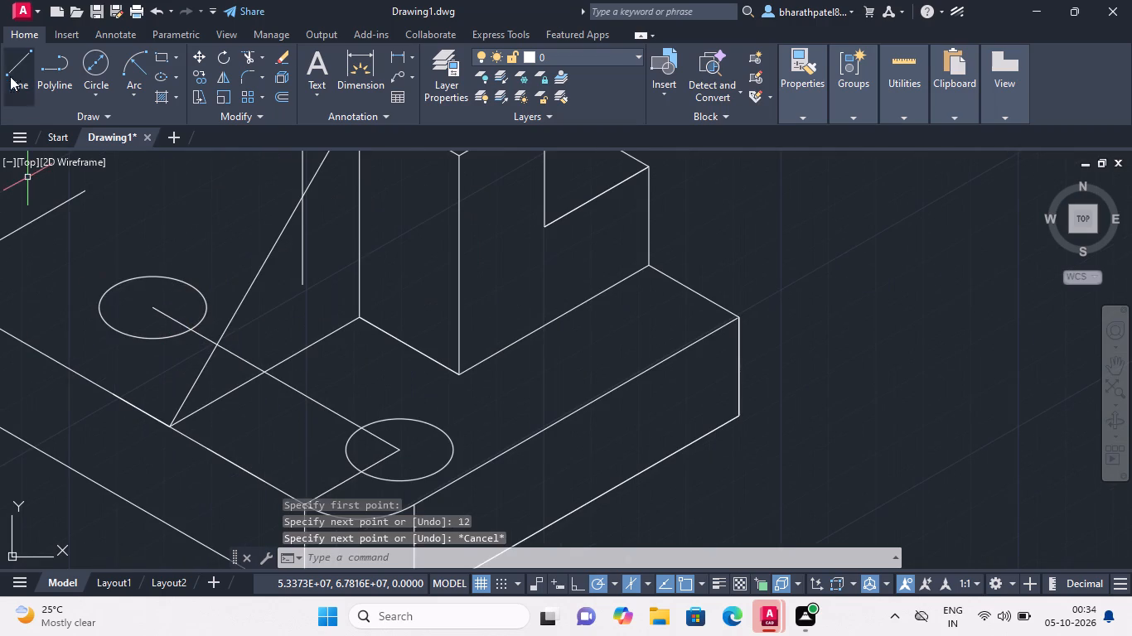
{"action": "left_click", "coordinate": [12, 64]}
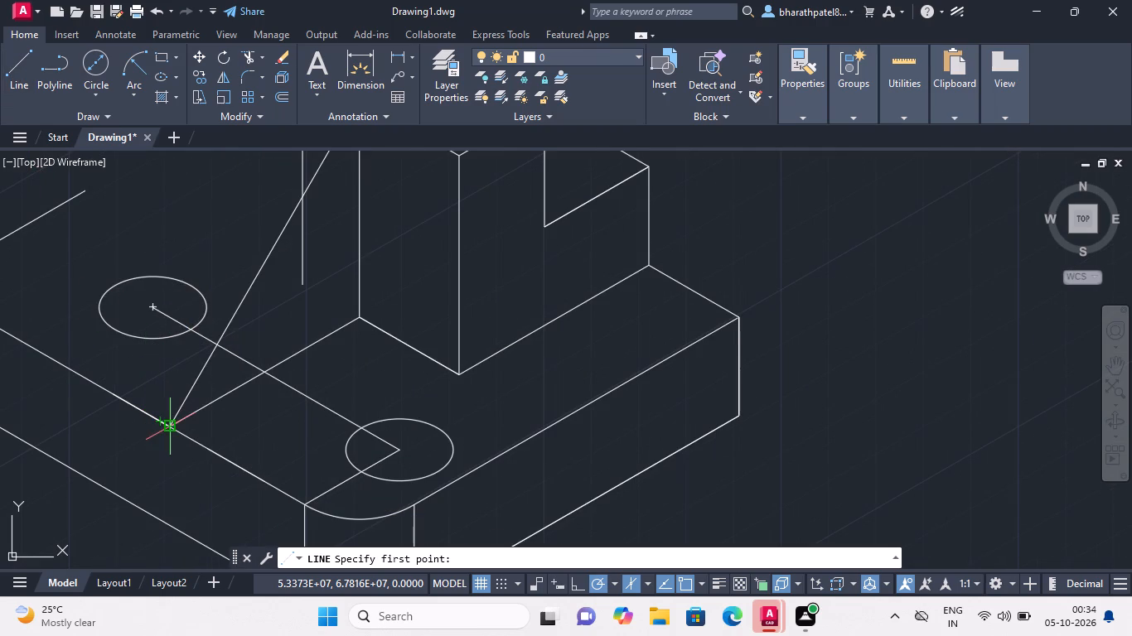
{"action": "scroll", "coordinate": [172, 426], "scroll_direction": "up", "scroll_amount": 4}
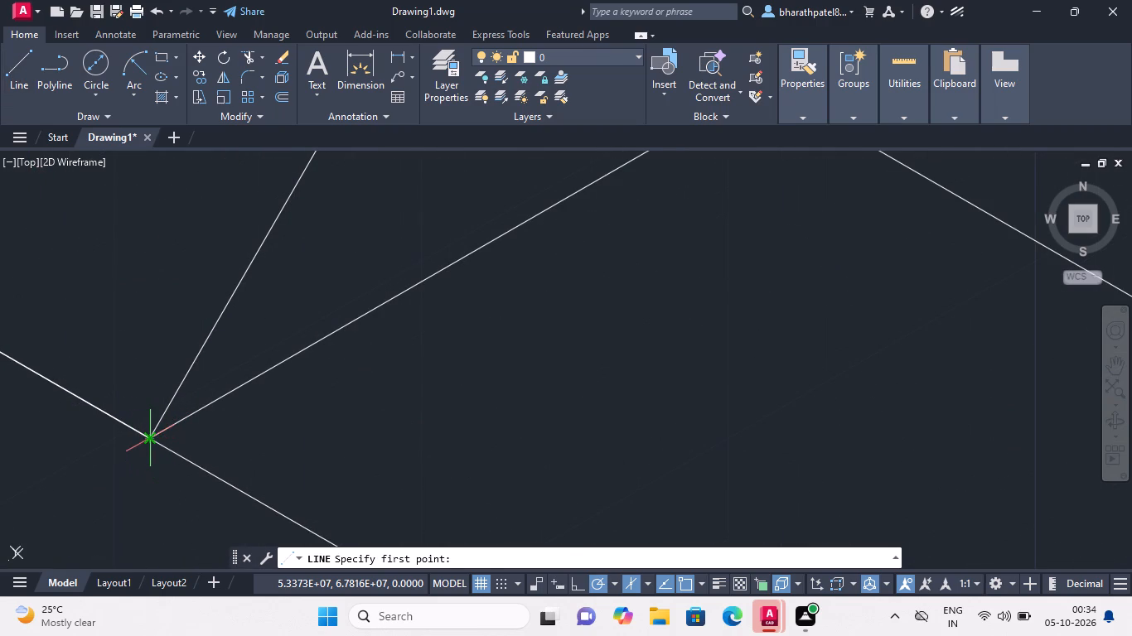
{"action": "left_click", "coordinate": [148, 441]}
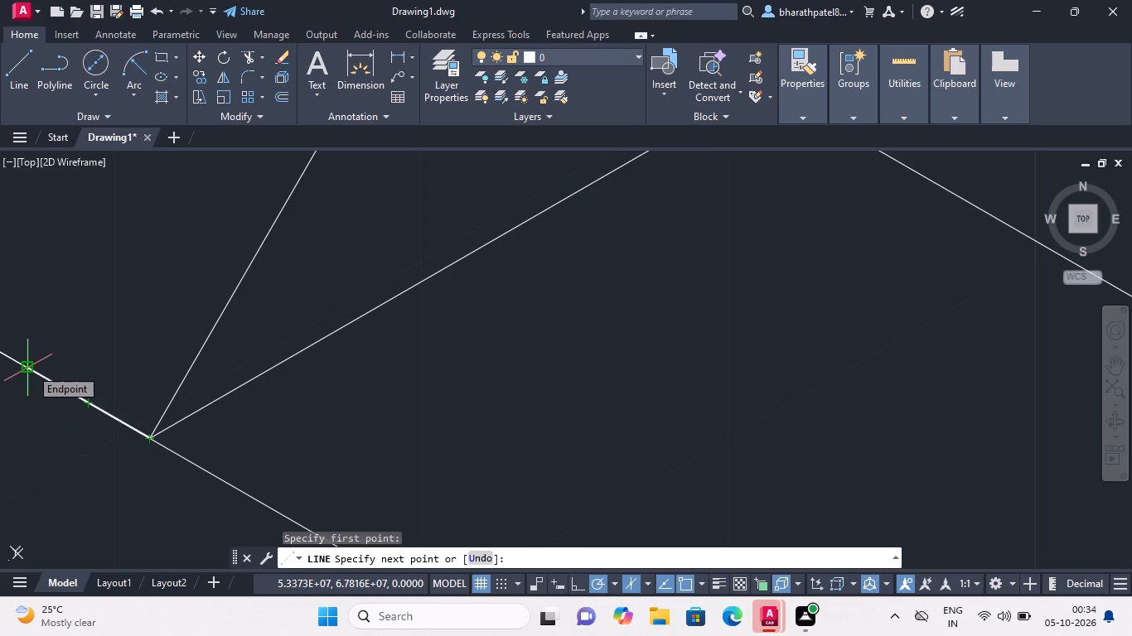
{"action": "type", "text": "12"}
{"action": "key", "text": "Return"}
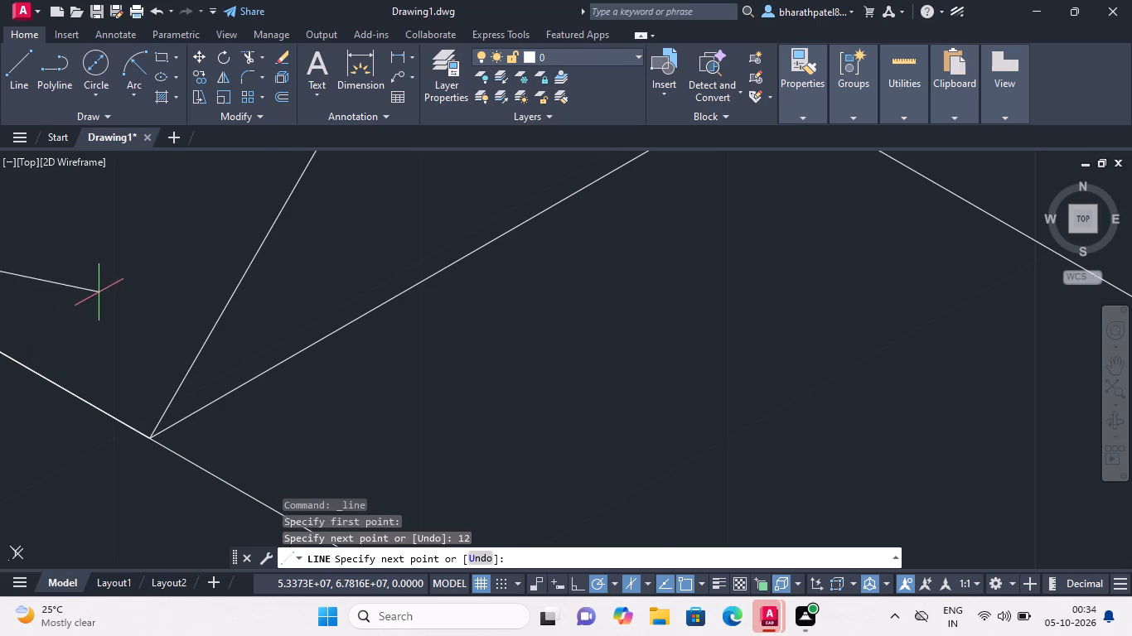
Continue from the 12-unit line's end with a second sloped rib line parallel to the first, ending slightly past the block's top edge.
{"action": "scroll", "coordinate": [165, 297], "scroll_direction": "down", "scroll_amount": 3}
{"action": "scroll", "coordinate": [141, 214], "scroll_direction": "down", "scroll_amount": 3}
{"action": "scroll", "coordinate": [144, 173], "scroll_direction": "up", "scroll_amount": 3}
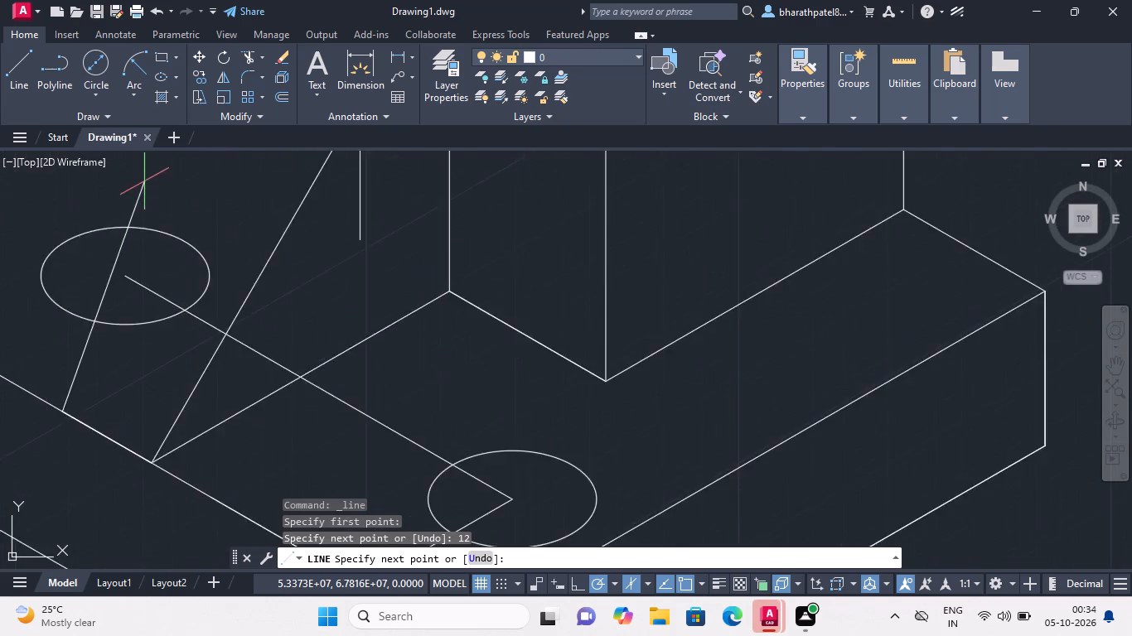
{"action": "scroll", "coordinate": [144, 182], "scroll_direction": "up", "scroll_amount": 1}
{"action": "scroll", "coordinate": [147, 202], "scroll_direction": "down", "scroll_amount": 7}
{"action": "scroll", "coordinate": [156, 279], "scroll_direction": "down", "scroll_amount": 2}
{"action": "scroll", "coordinate": [144, 214], "scroll_direction": "up", "scroll_amount": 3}
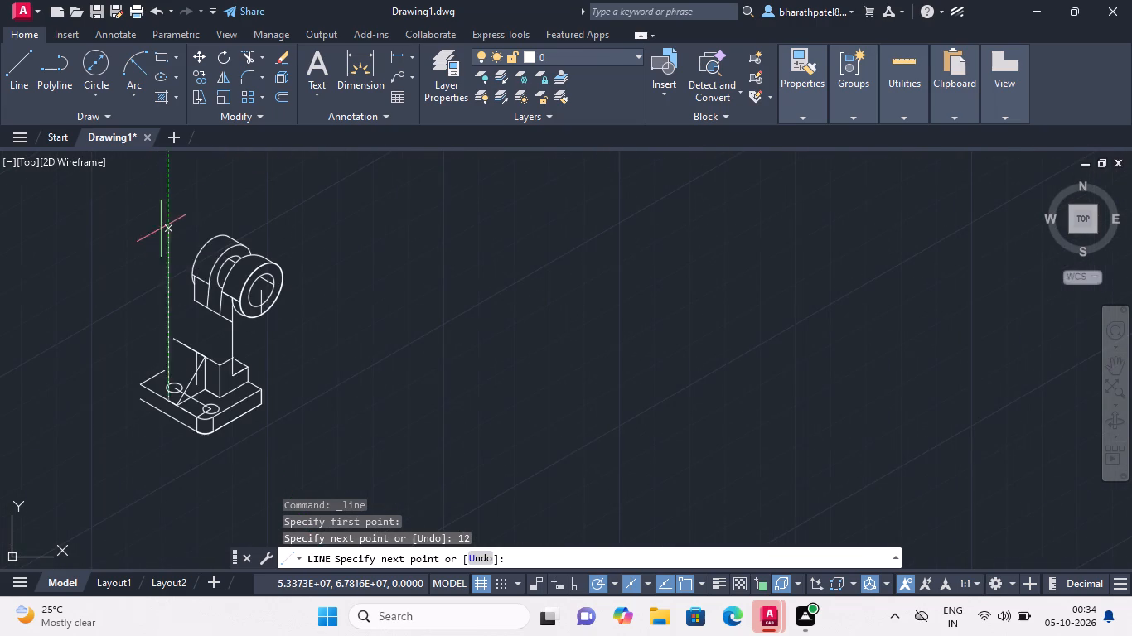
{"action": "scroll", "coordinate": [211, 306], "scroll_direction": "up", "scroll_amount": 4}
{"action": "scroll", "coordinate": [177, 375], "scroll_direction": "down", "scroll_amount": 4}
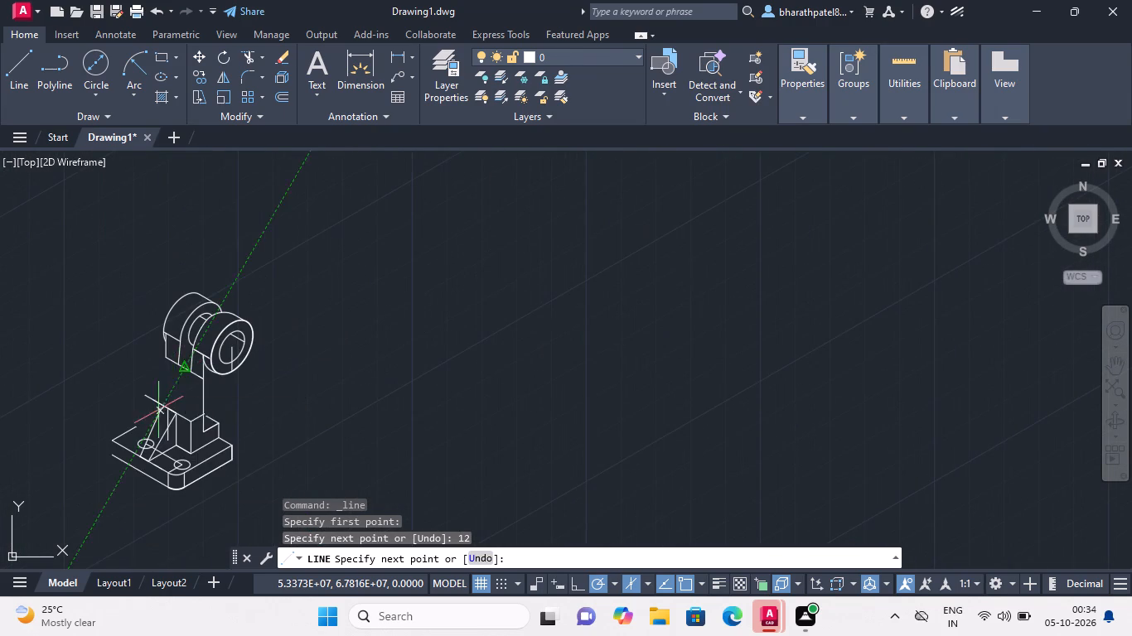
{"action": "scroll", "coordinate": [157, 422], "scroll_direction": "up", "scroll_amount": 4}
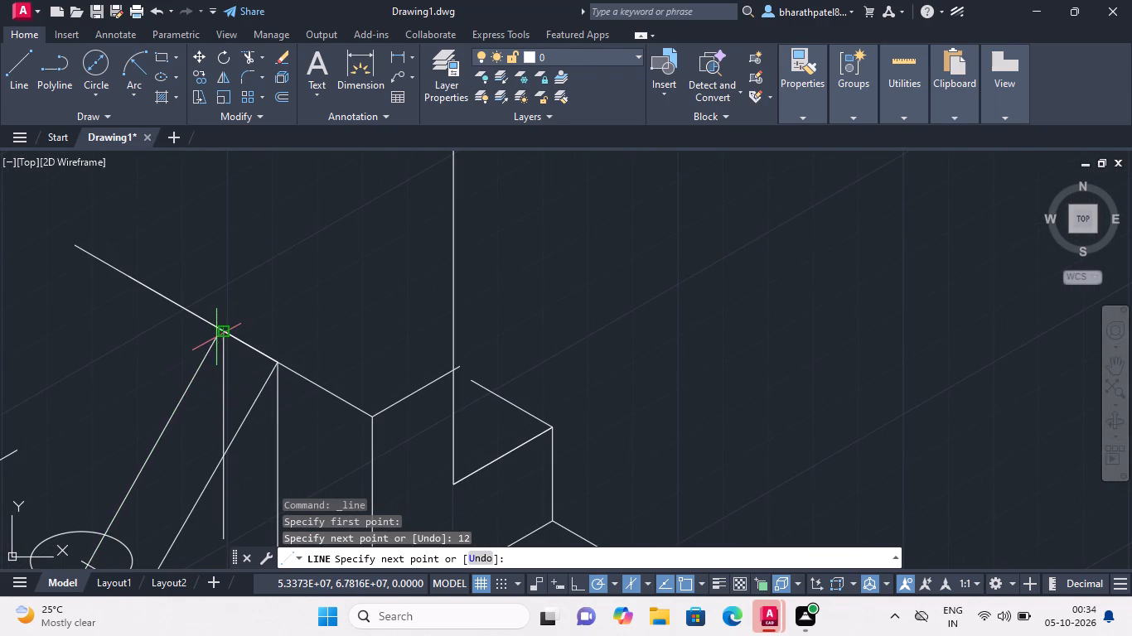
{"action": "left_click", "coordinate": [246, 294]}
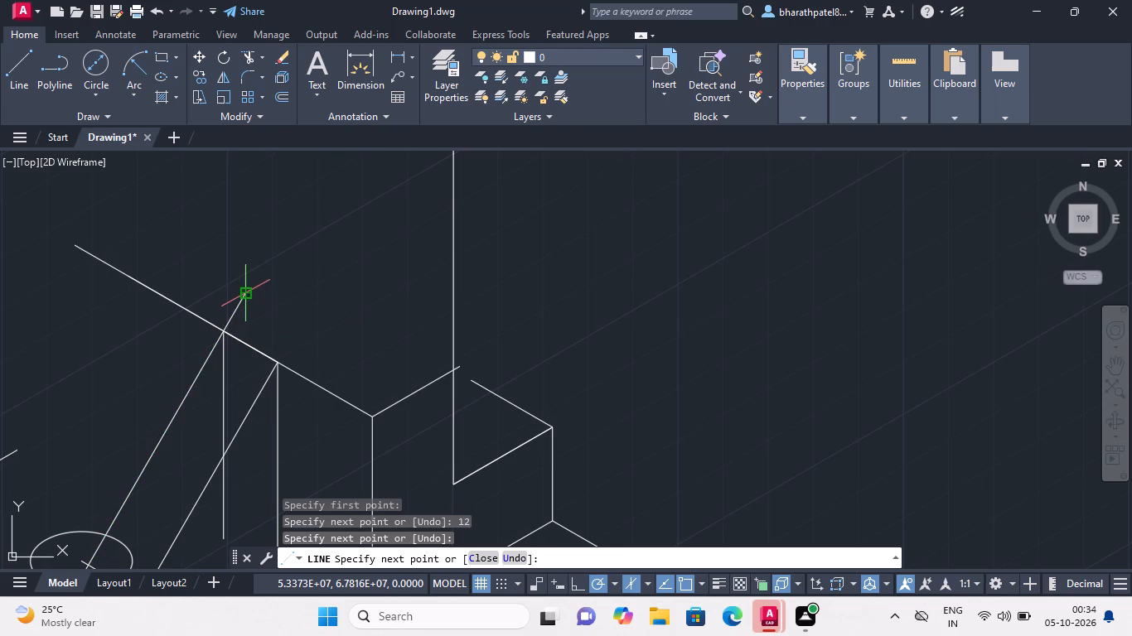
{"action": "key", "text": "Escape"}
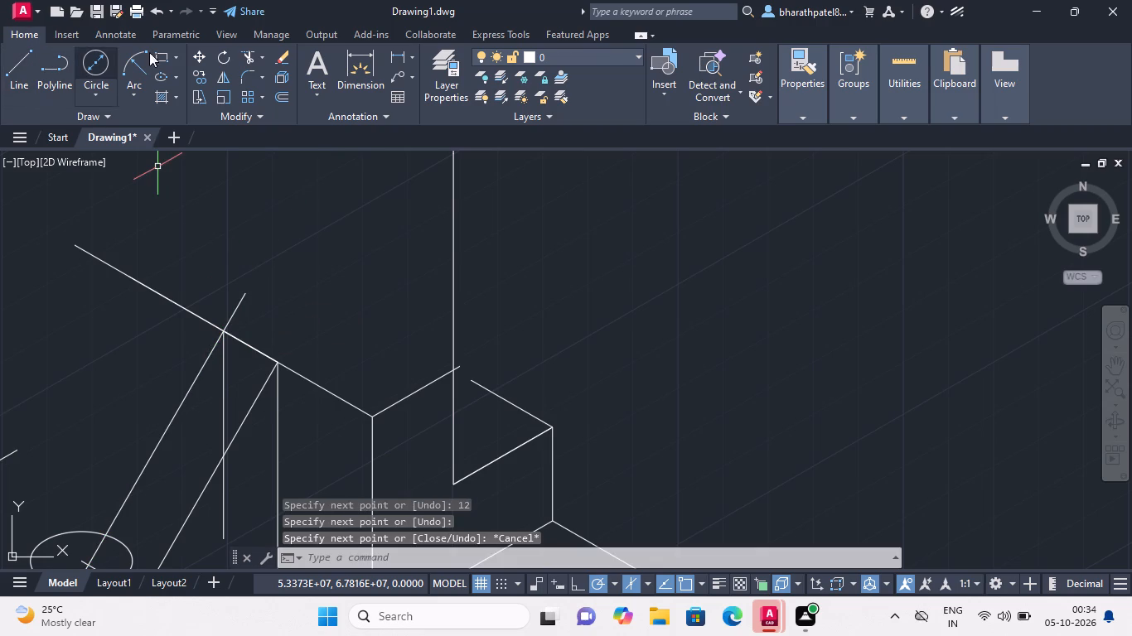
Trim the second rib line's overhang above the block's top edge and trim away the 40-unit vertical line crossing the rib.
{"action": "left_click", "coordinate": [249, 55]}
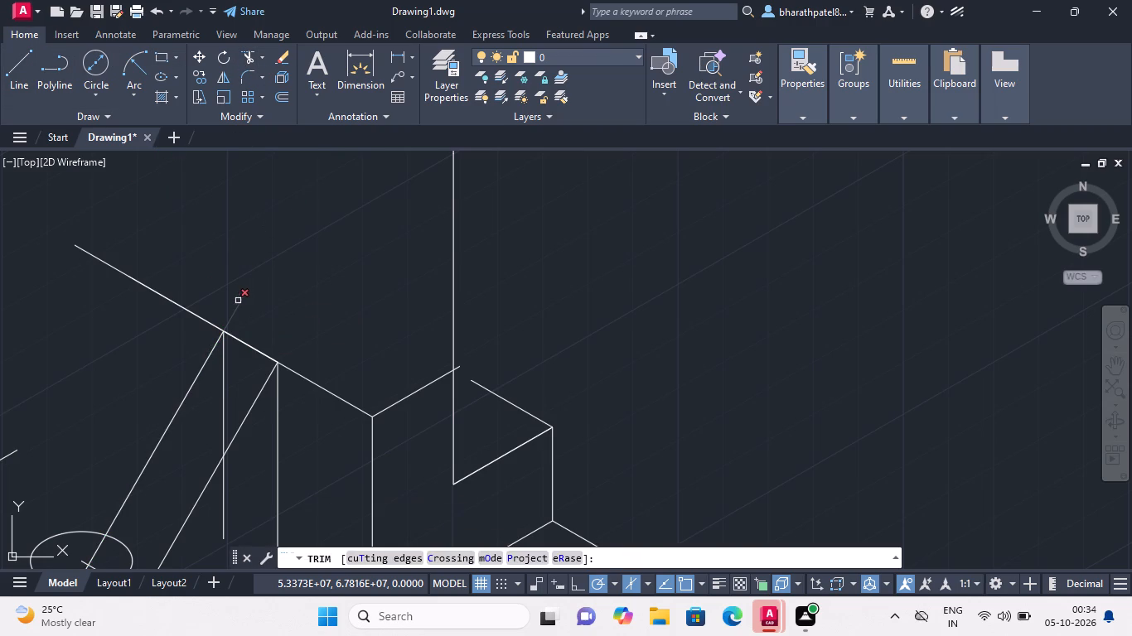
{"action": "left_click", "coordinate": [238, 301]}
{"action": "scroll", "coordinate": [239, 277], "scroll_direction": "down", "scroll_amount": 4}
{"action": "scroll", "coordinate": [230, 309], "scroll_direction": "up", "scroll_amount": 4}
{"action": "left_click", "coordinate": [277, 253]}
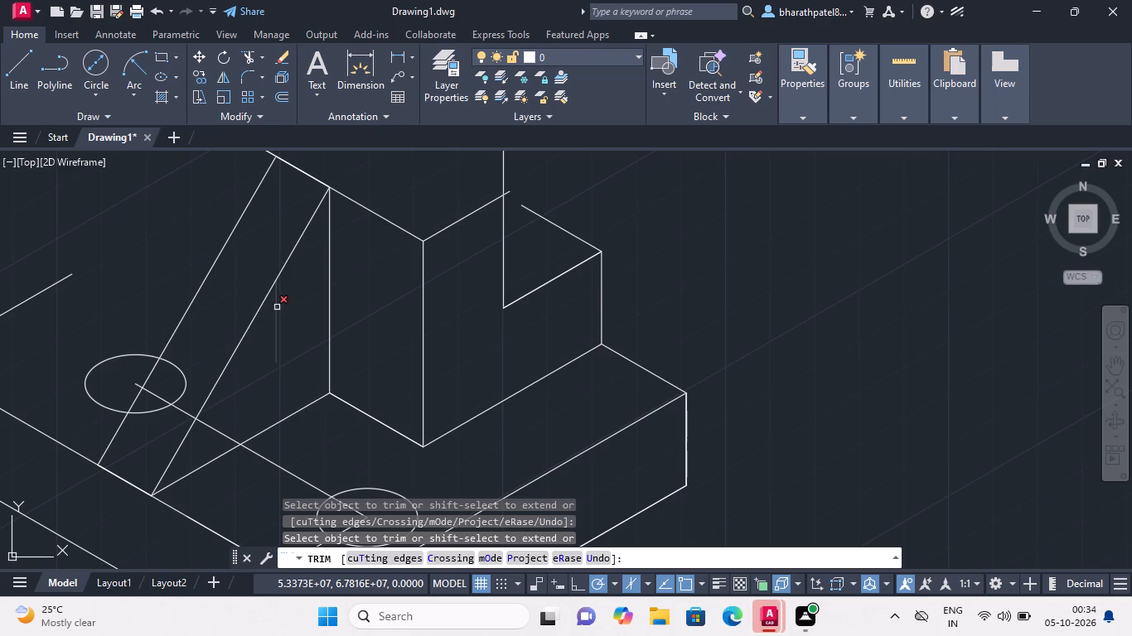
{"action": "left_click", "coordinate": [276, 320]}
Trim the line joining the two base holes between the holes and across the rib, and the rear hole's arc covered by the rib.
{"action": "scroll", "coordinate": [282, 306], "scroll_direction": "down", "scroll_amount": 4}
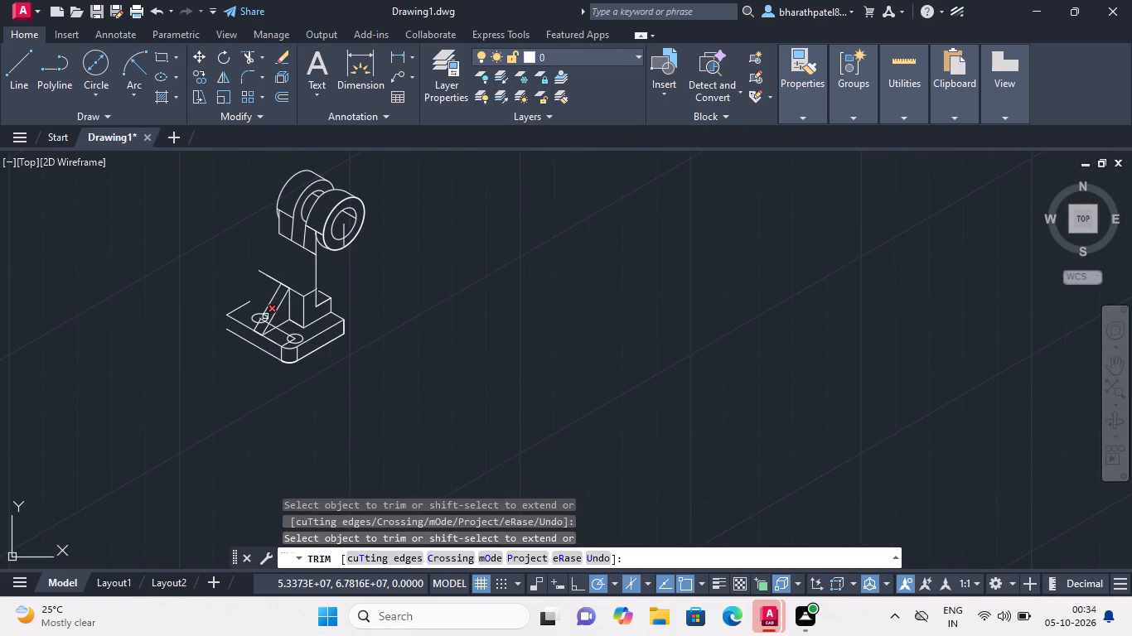
{"action": "scroll", "coordinate": [265, 316], "scroll_direction": "up", "scroll_amount": 6}
{"action": "scroll", "coordinate": [344, 258], "scroll_direction": "down", "scroll_amount": 5}
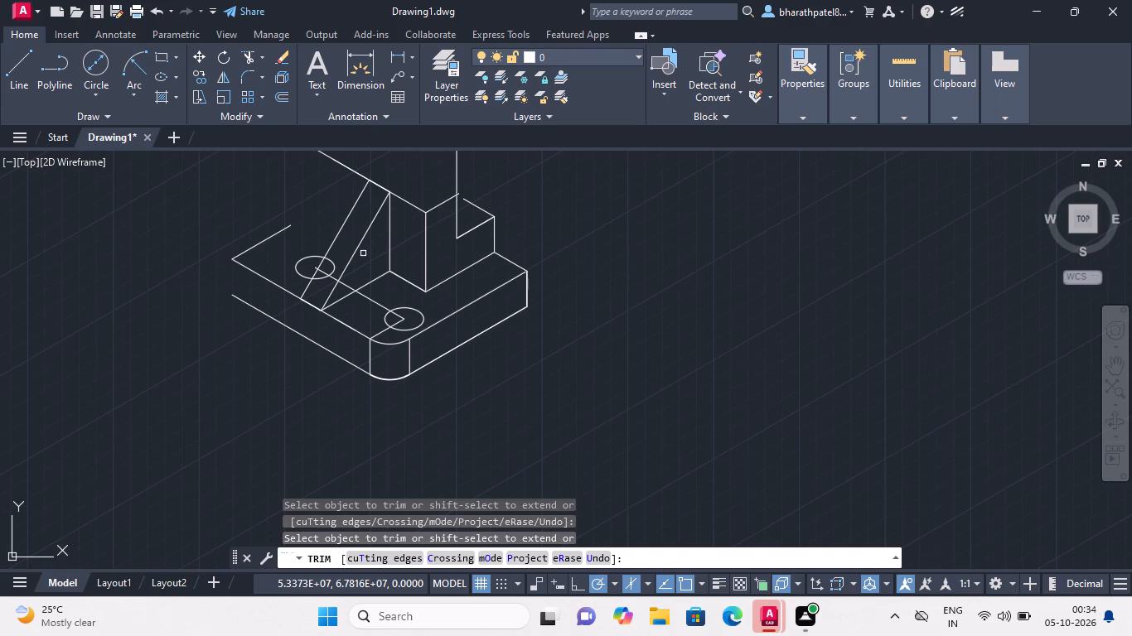
{"action": "double_click", "coordinate": [349, 282]}
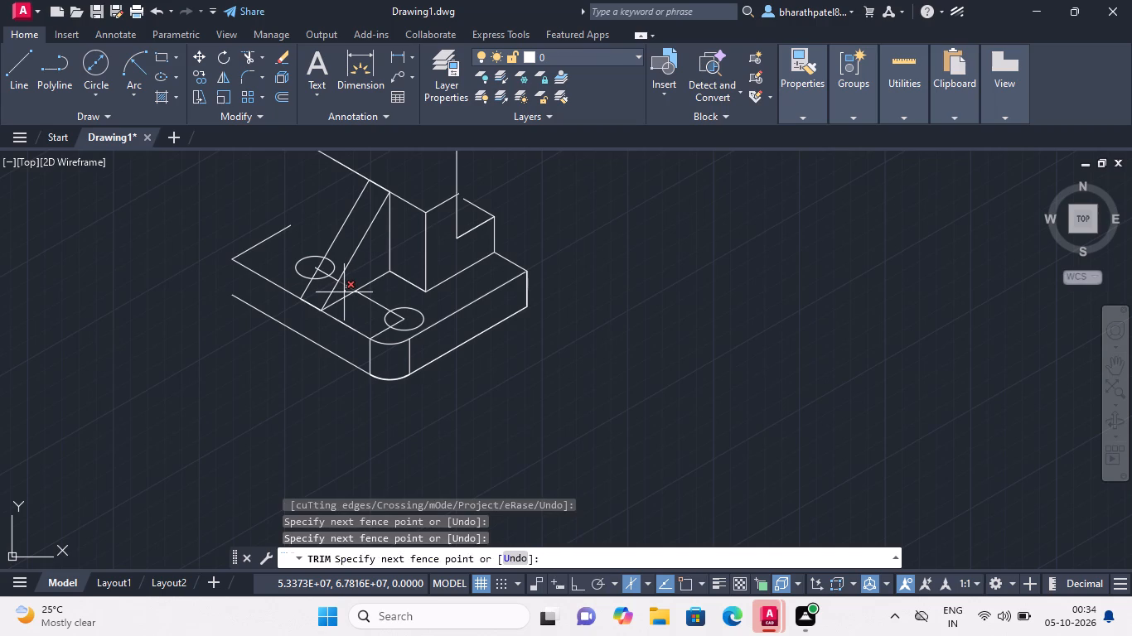
{"action": "left_click", "coordinate": [344, 293]}
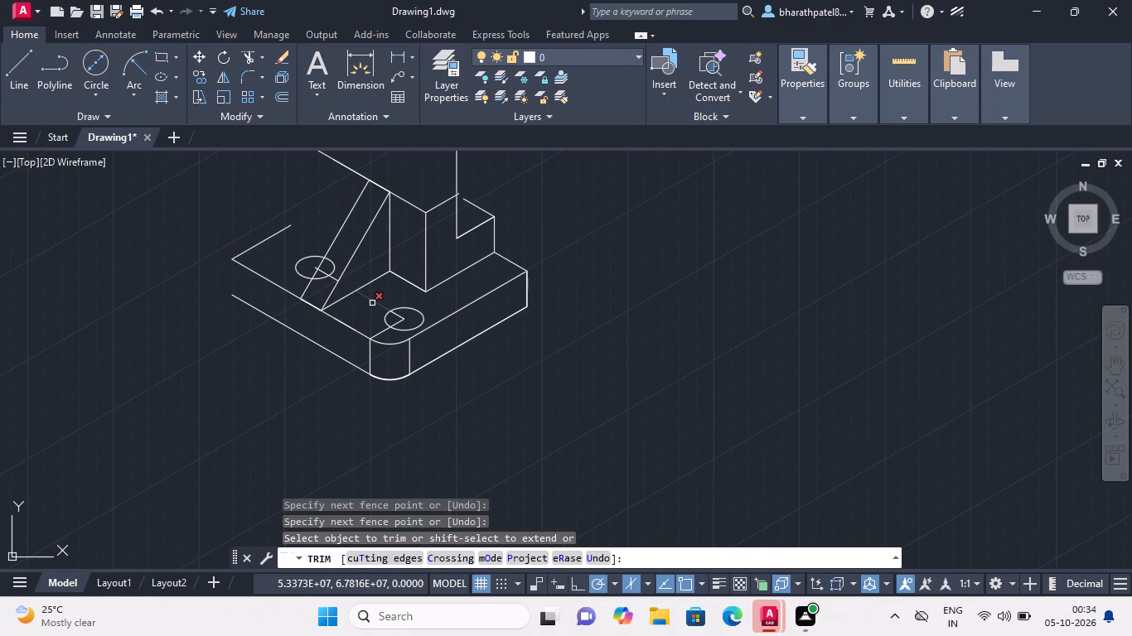
{"action": "left_click", "coordinate": [372, 303]}
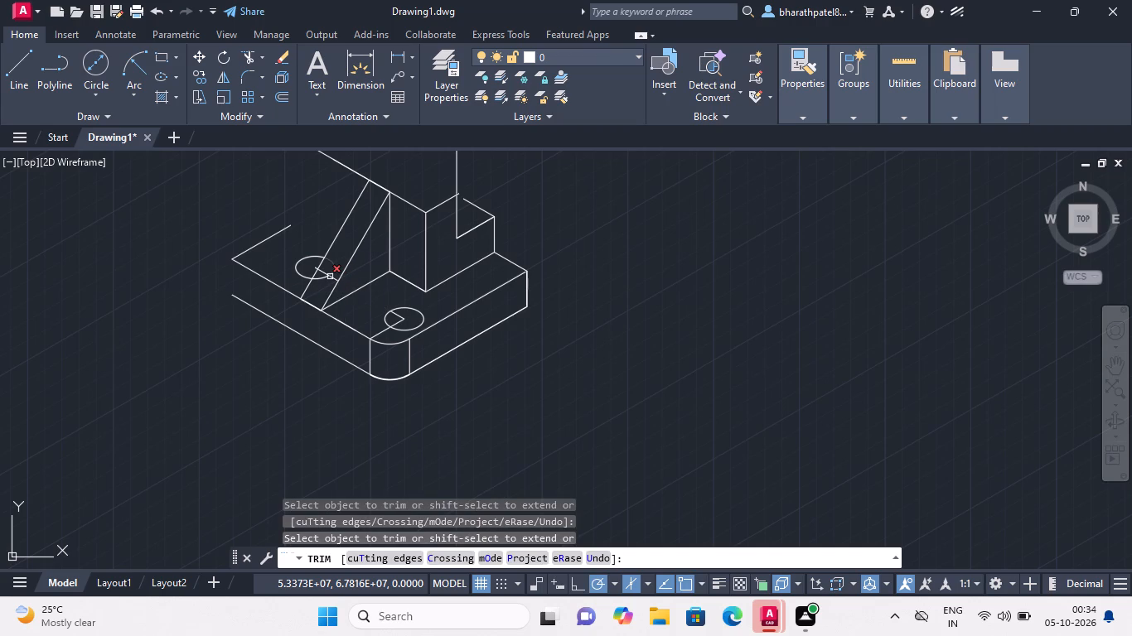
{"action": "left_click", "coordinate": [330, 277]}
{"action": "left_click", "coordinate": [325, 273]}
{"action": "left_click", "coordinate": [324, 280]}
Draw a line about 106 units long at 240° from the midpoint of the rib's 12-unit top edge, down past the base.
{"action": "left_click", "coordinate": [12, 75]}
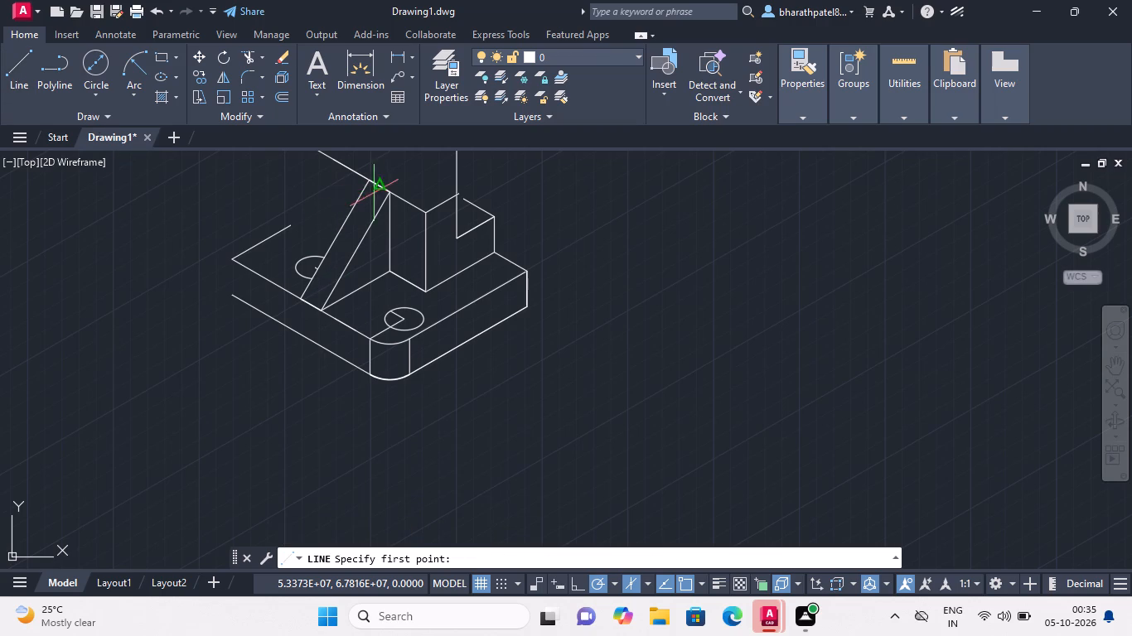
{"action": "scroll", "coordinate": [375, 191], "scroll_direction": "up", "scroll_amount": 3}
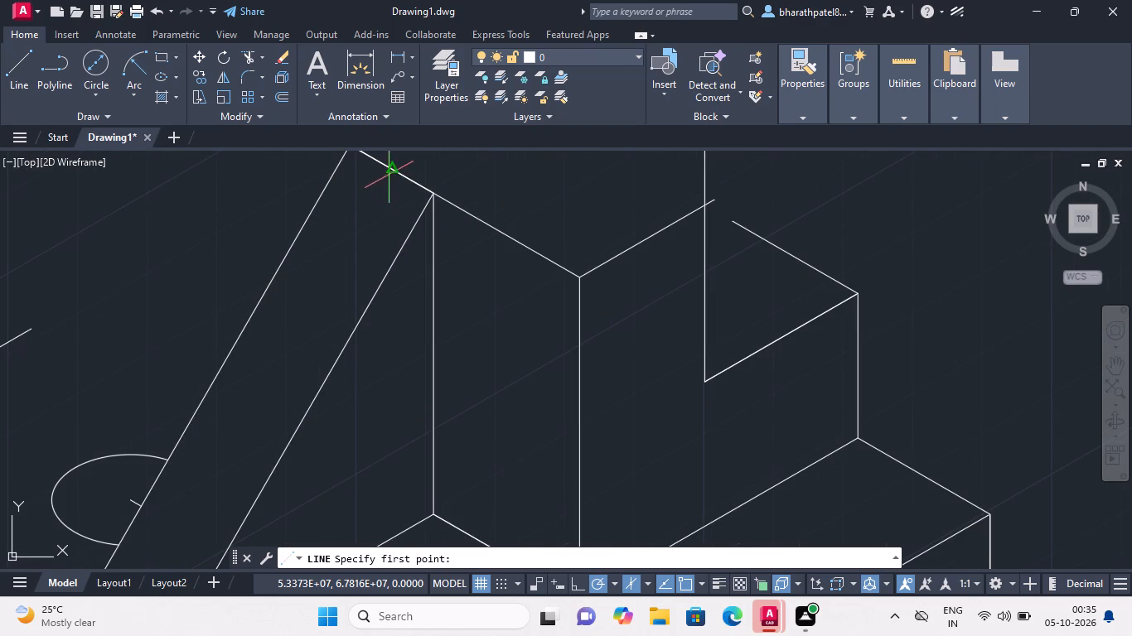
{"action": "left_click", "coordinate": [388, 173]}
{"action": "scroll", "coordinate": [388, 173], "scroll_direction": "down", "scroll_amount": 3}
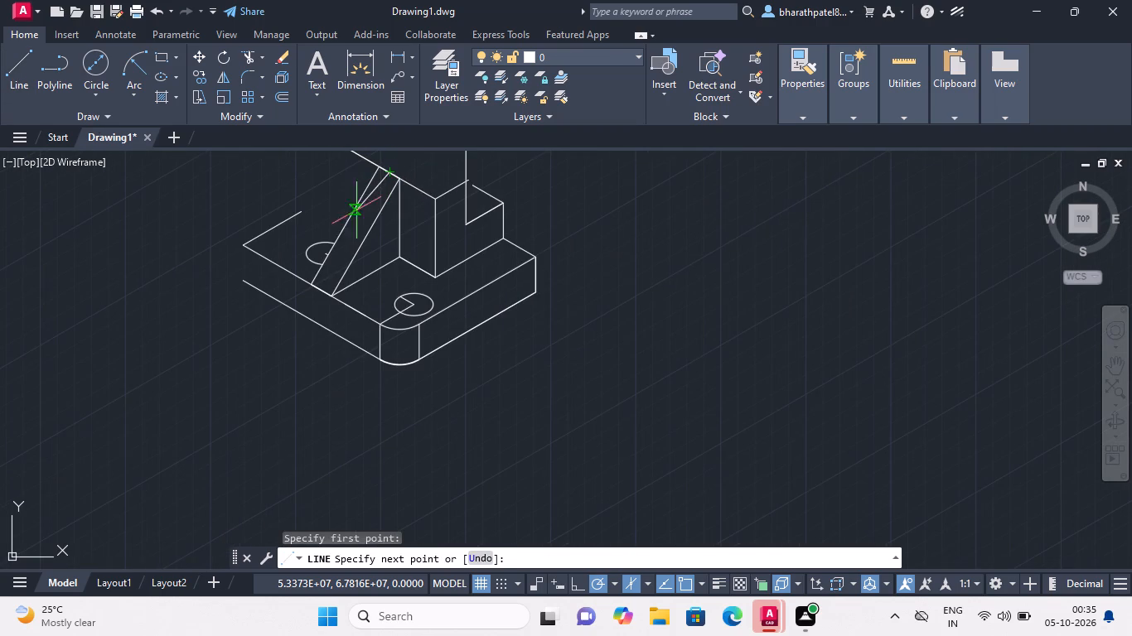
{"action": "left_click", "coordinate": [286, 353]}
{"action": "key", "text": "Escape"}
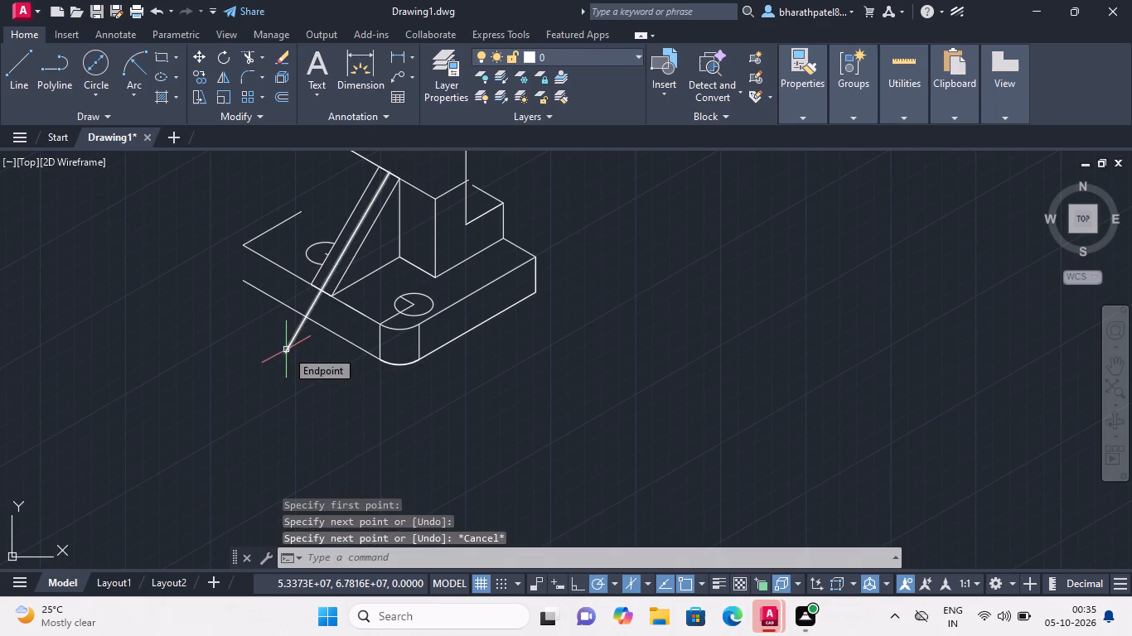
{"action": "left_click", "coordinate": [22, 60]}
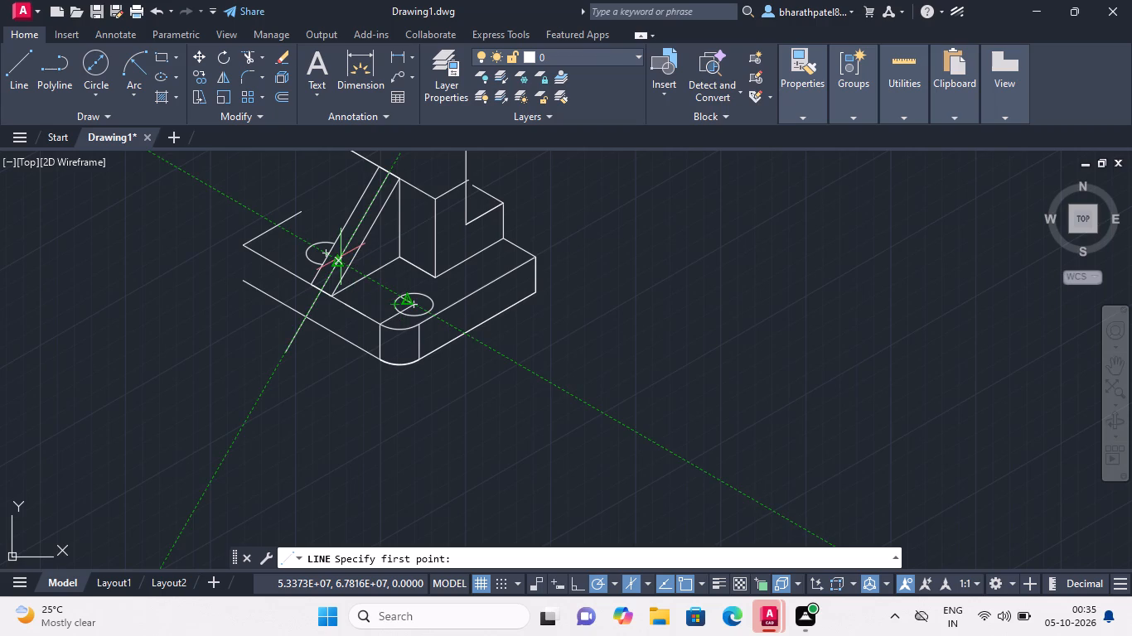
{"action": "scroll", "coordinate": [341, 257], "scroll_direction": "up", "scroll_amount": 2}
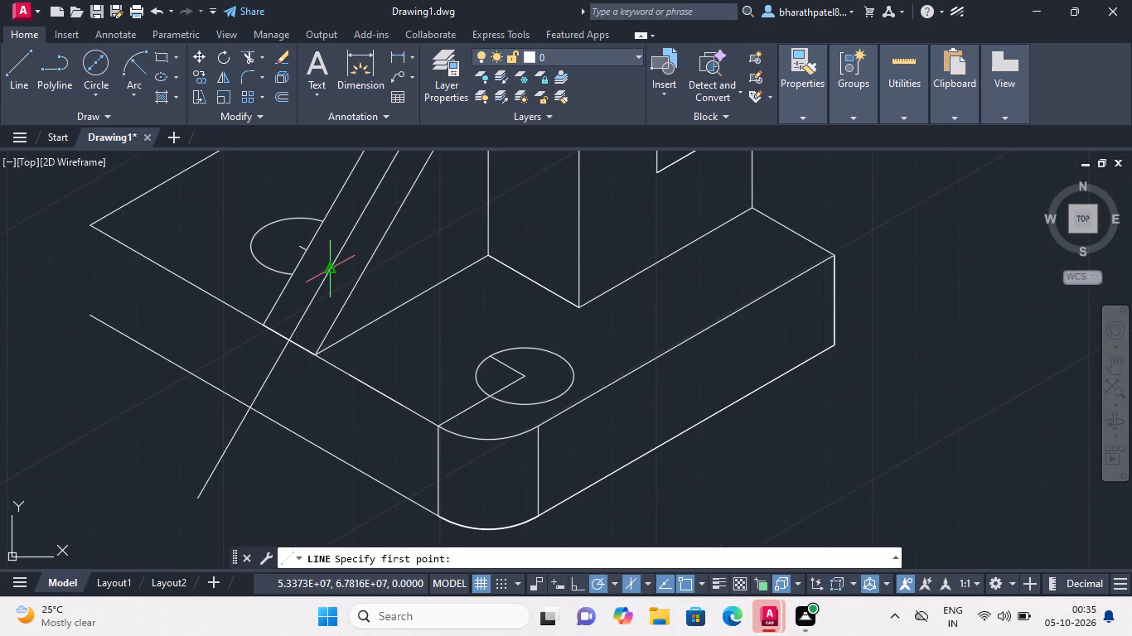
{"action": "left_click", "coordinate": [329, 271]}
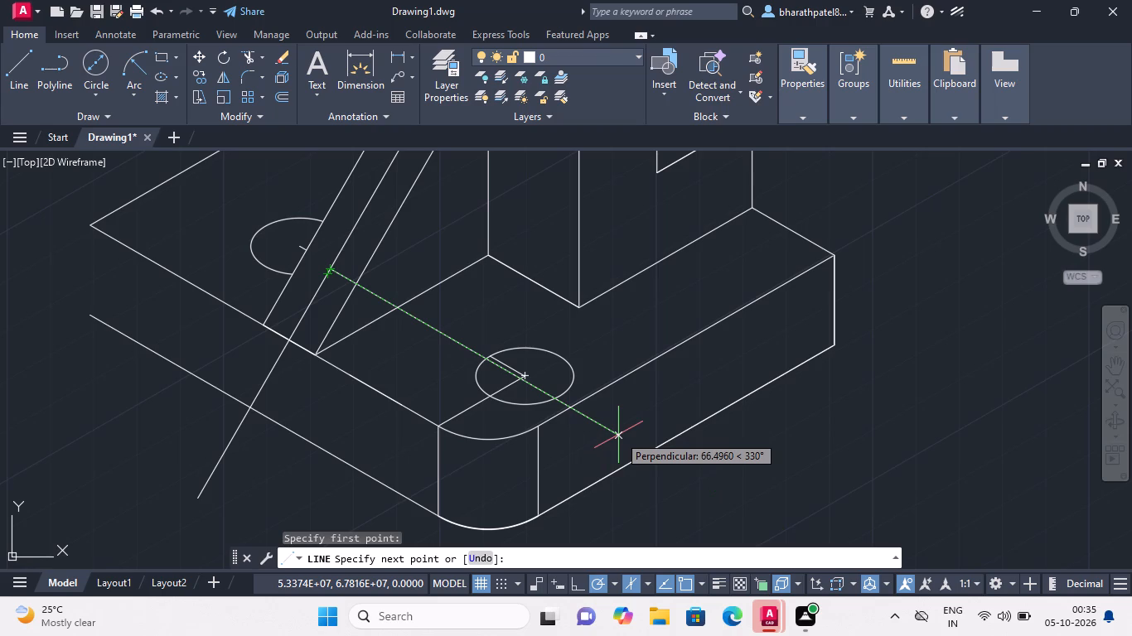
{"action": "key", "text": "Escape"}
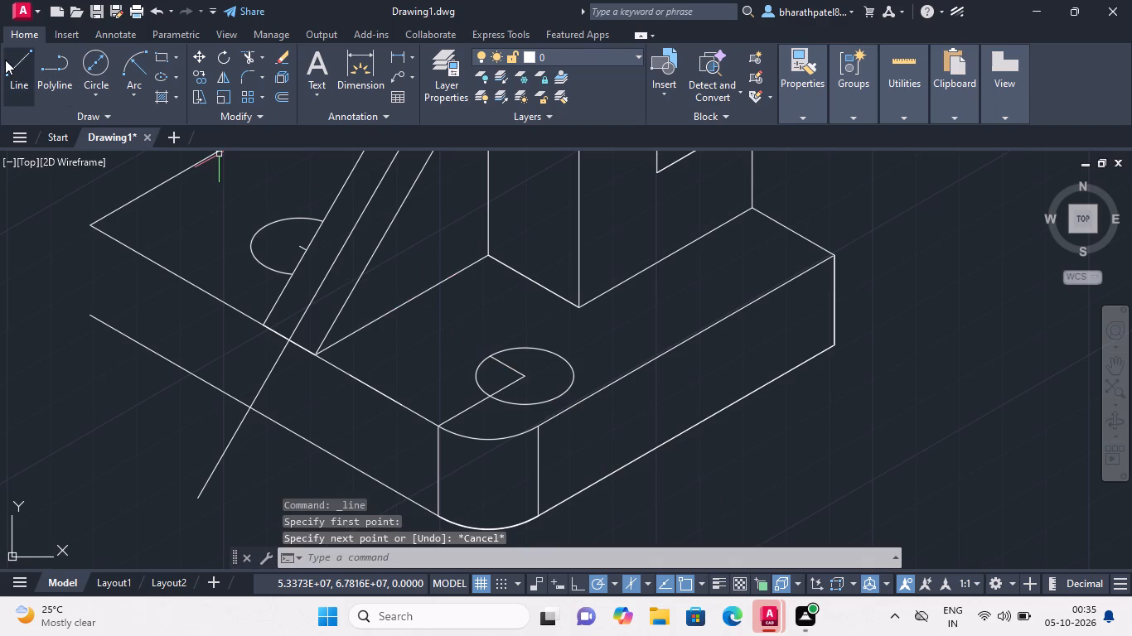
Draw a line from the front base hole's centre at 150°, across the rib and rear hole, ending well beyond the base plate.
{"action": "left_click", "coordinate": [5, 60]}
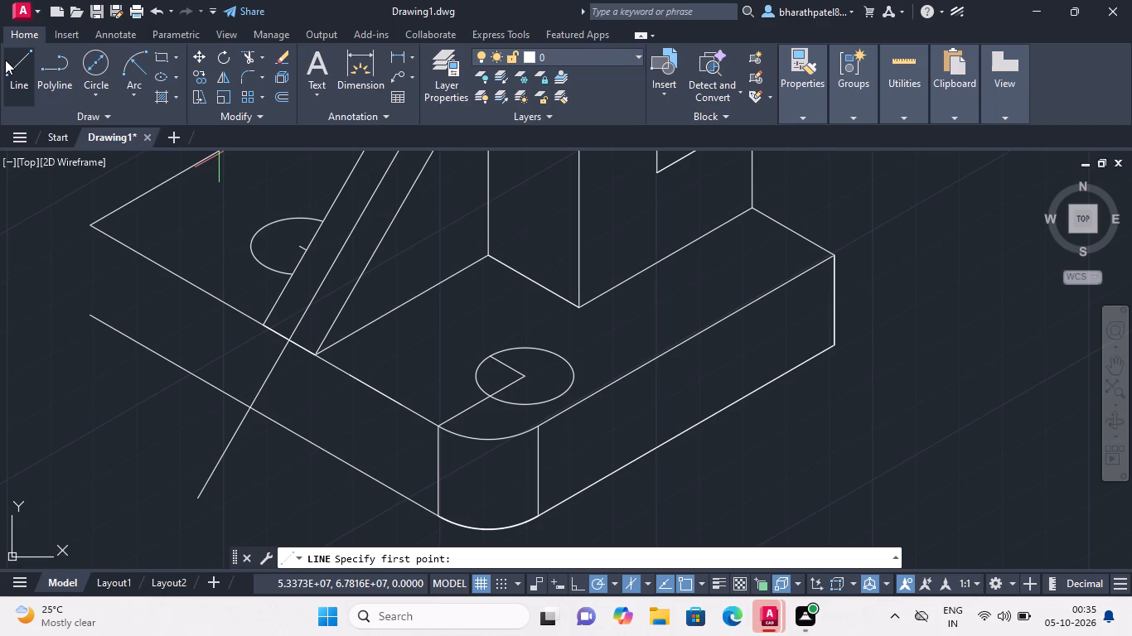
{"action": "left_click", "coordinate": [525, 376]}
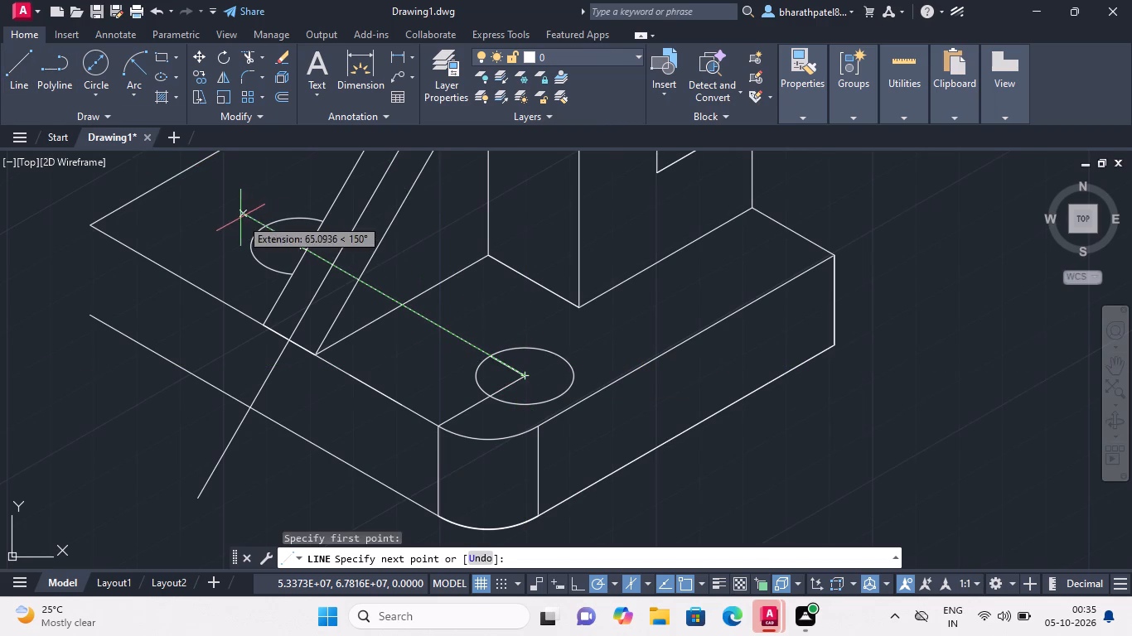
{"action": "scroll", "coordinate": [168, 197], "scroll_direction": "down", "scroll_amount": 6}
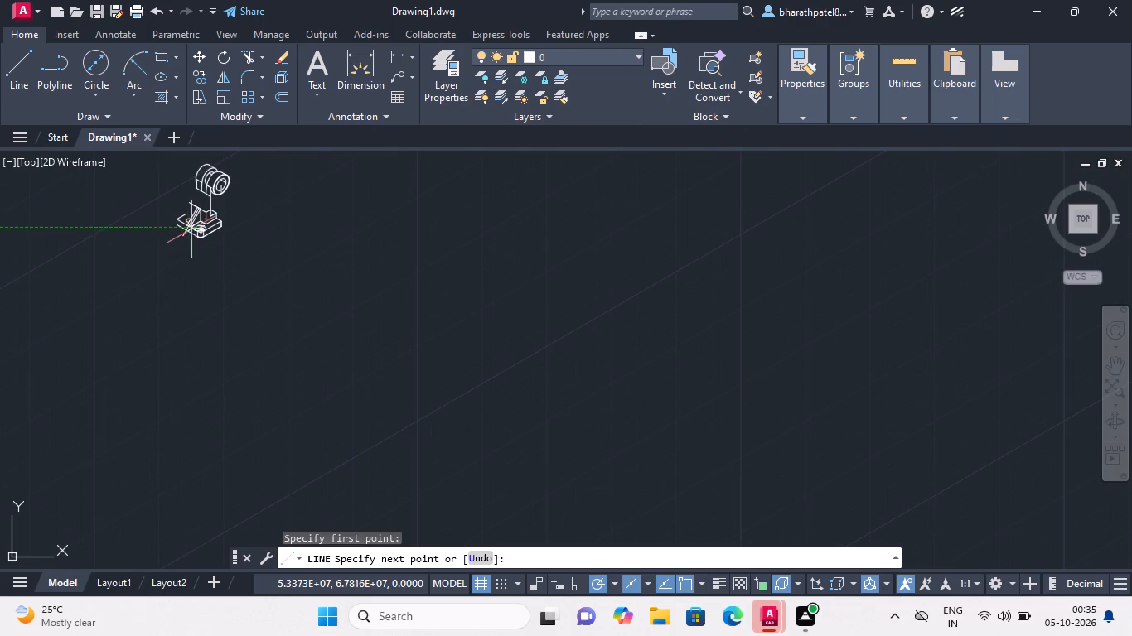
{"action": "scroll", "coordinate": [172, 181], "scroll_direction": "up", "scroll_amount": 3}
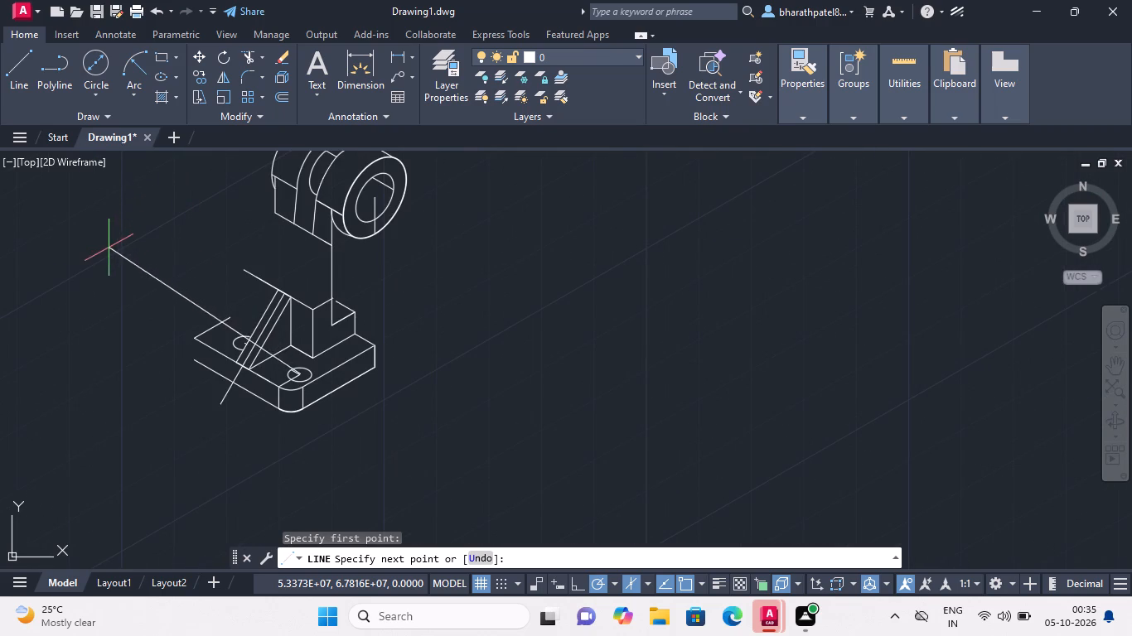
{"action": "left_click", "coordinate": [100, 253]}
{"action": "key", "text": "Escape"}
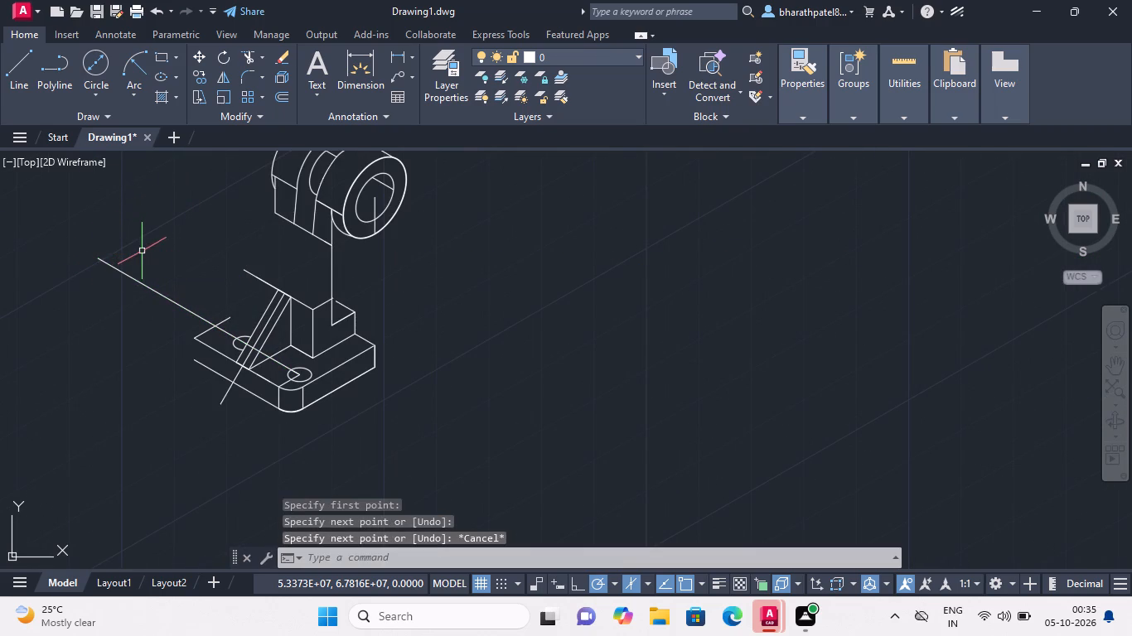
Draw a 26-unit line from the rib middle line's intersection with the hole-centre line toward the front hole, plus a short segment angled off its end.
{"action": "left_click", "coordinate": [19, 65]}
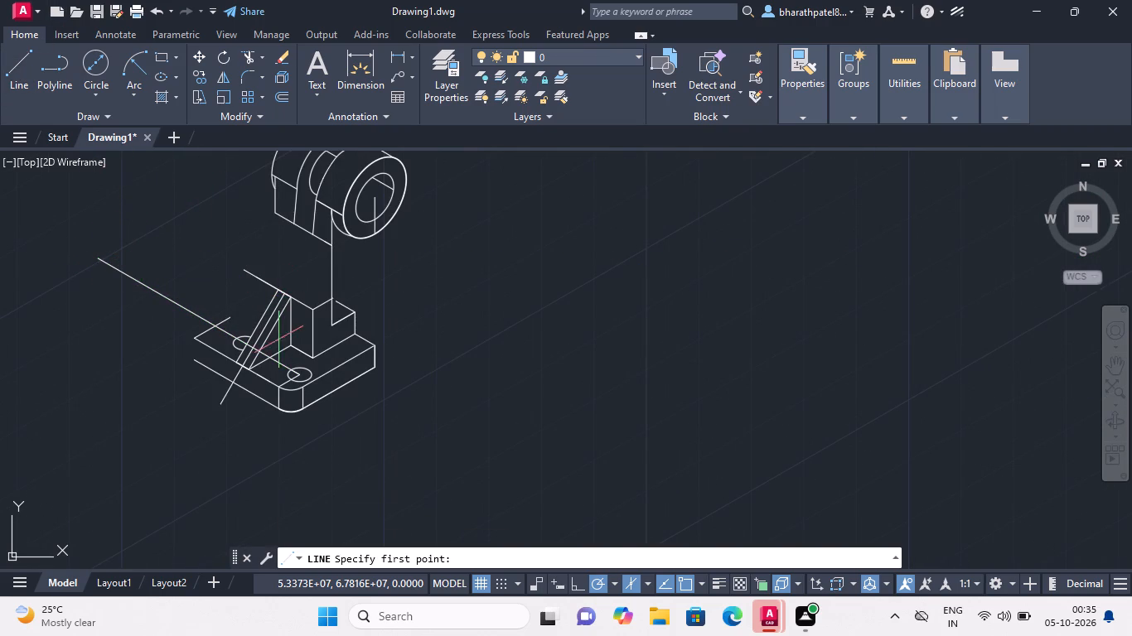
{"action": "scroll", "coordinate": [265, 347], "scroll_direction": "up", "scroll_amount": 6}
{"action": "scroll", "coordinate": [258, 322], "scroll_direction": "down", "scroll_amount": 5}
{"action": "scroll", "coordinate": [250, 339], "scroll_direction": "up", "scroll_amount": 4}
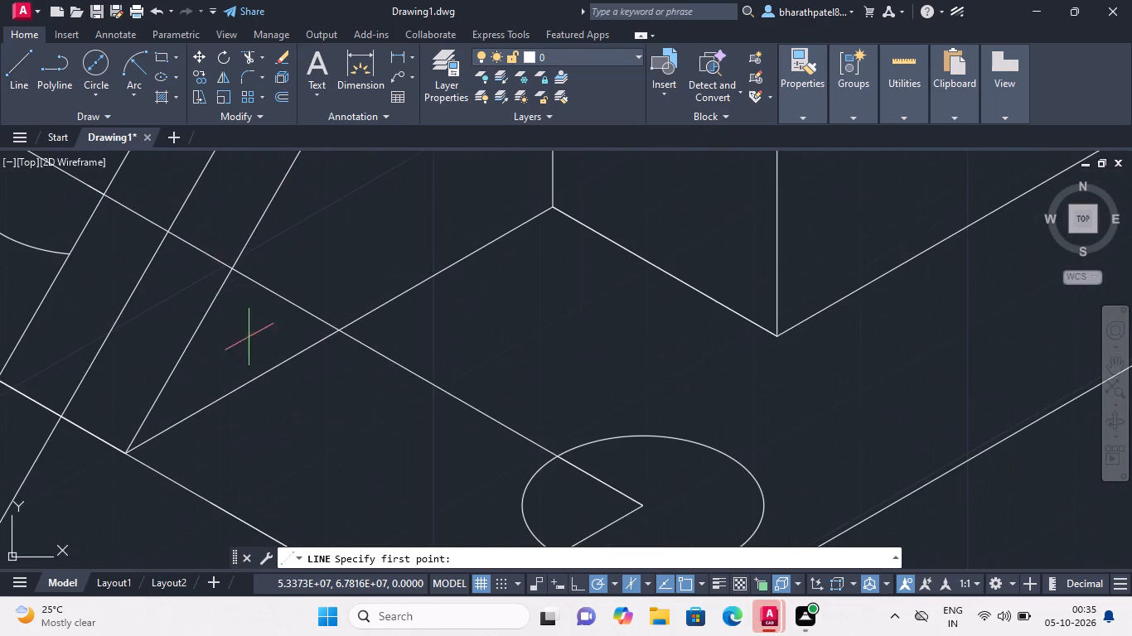
{"action": "left_click", "coordinate": [164, 231]}
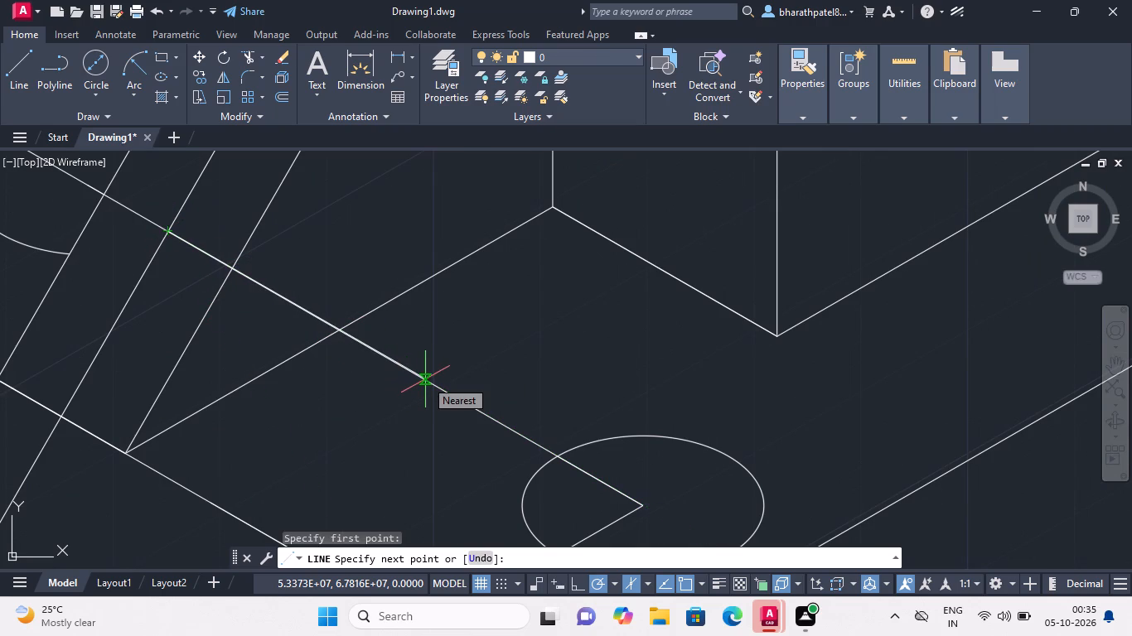
{"action": "key", "text": "2"}
{"action": "key", "text": "6"}
{"action": "key", "text": "Return"}
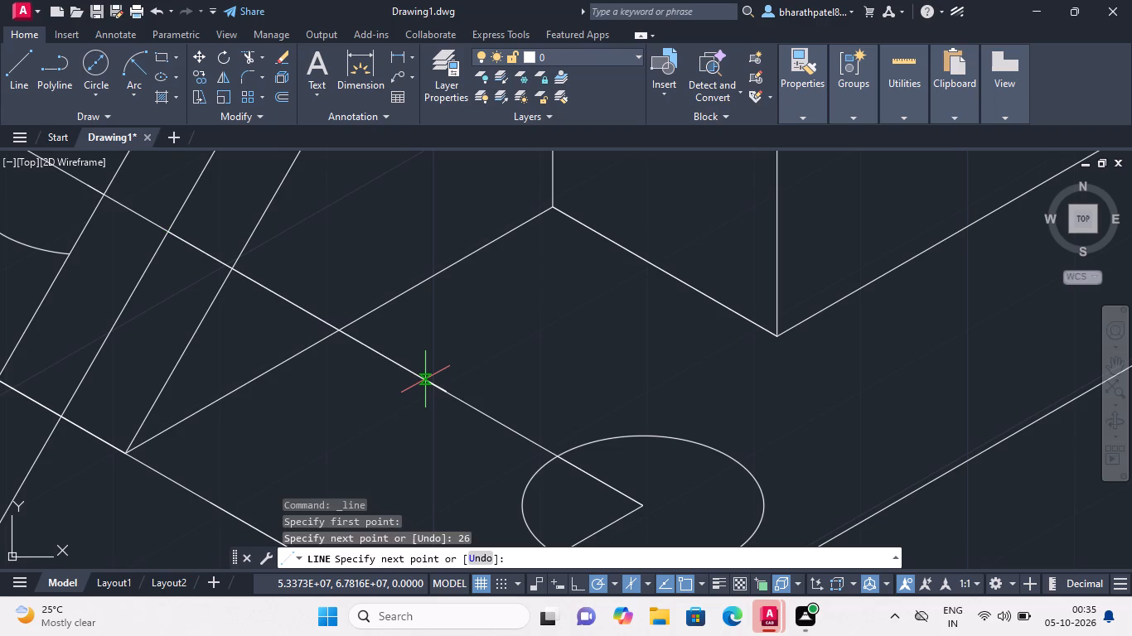
{"action": "left_click", "coordinate": [391, 438]}
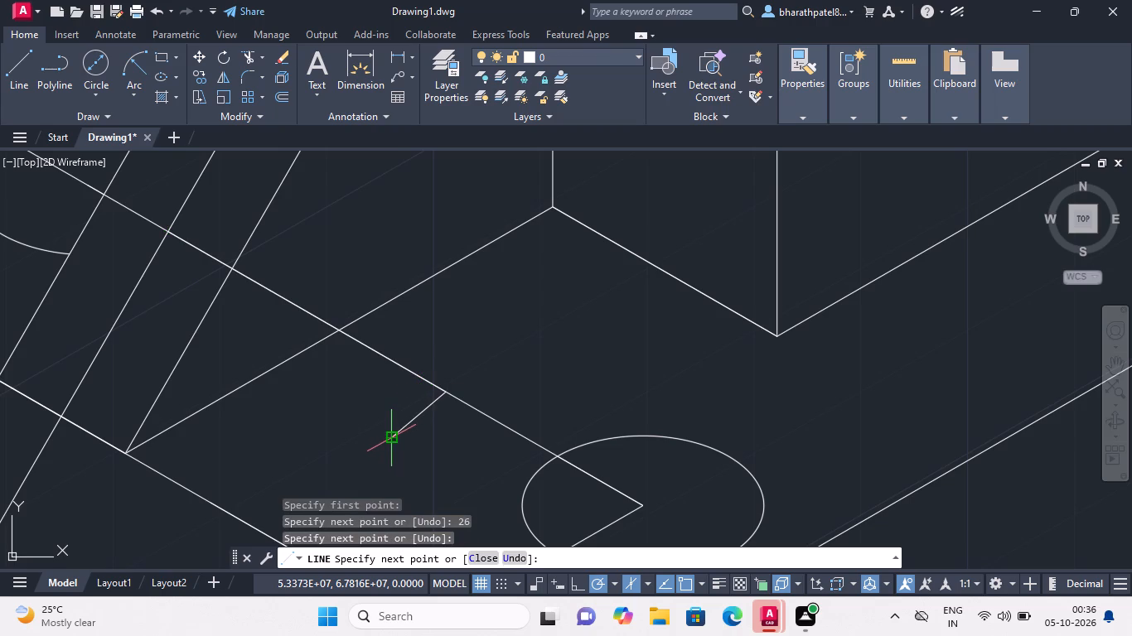
{"action": "key", "text": "Escape"}
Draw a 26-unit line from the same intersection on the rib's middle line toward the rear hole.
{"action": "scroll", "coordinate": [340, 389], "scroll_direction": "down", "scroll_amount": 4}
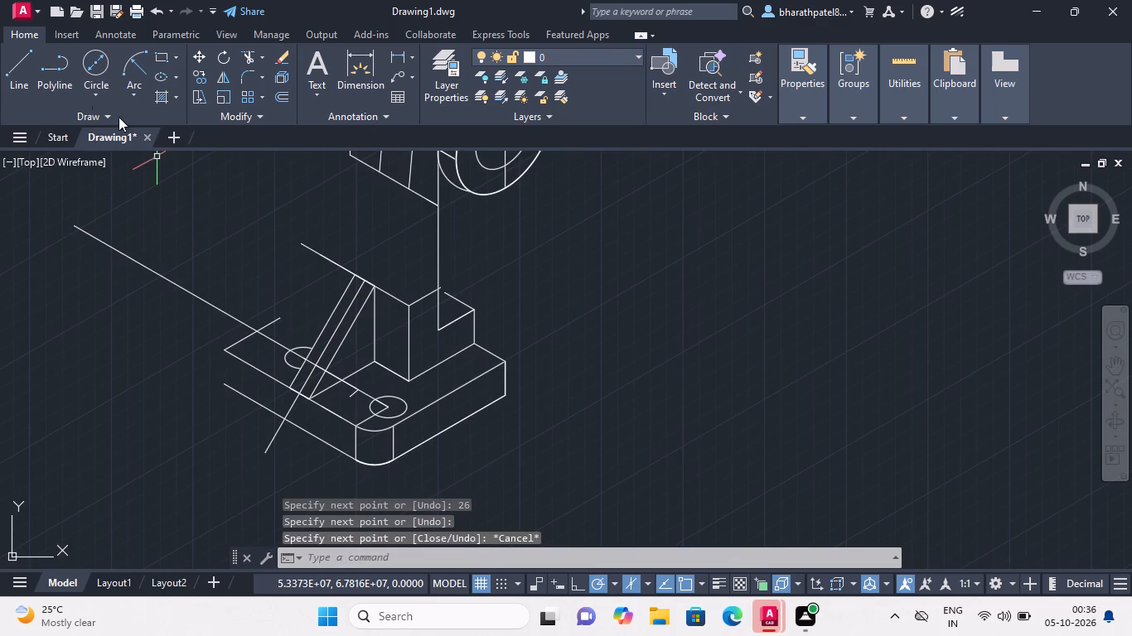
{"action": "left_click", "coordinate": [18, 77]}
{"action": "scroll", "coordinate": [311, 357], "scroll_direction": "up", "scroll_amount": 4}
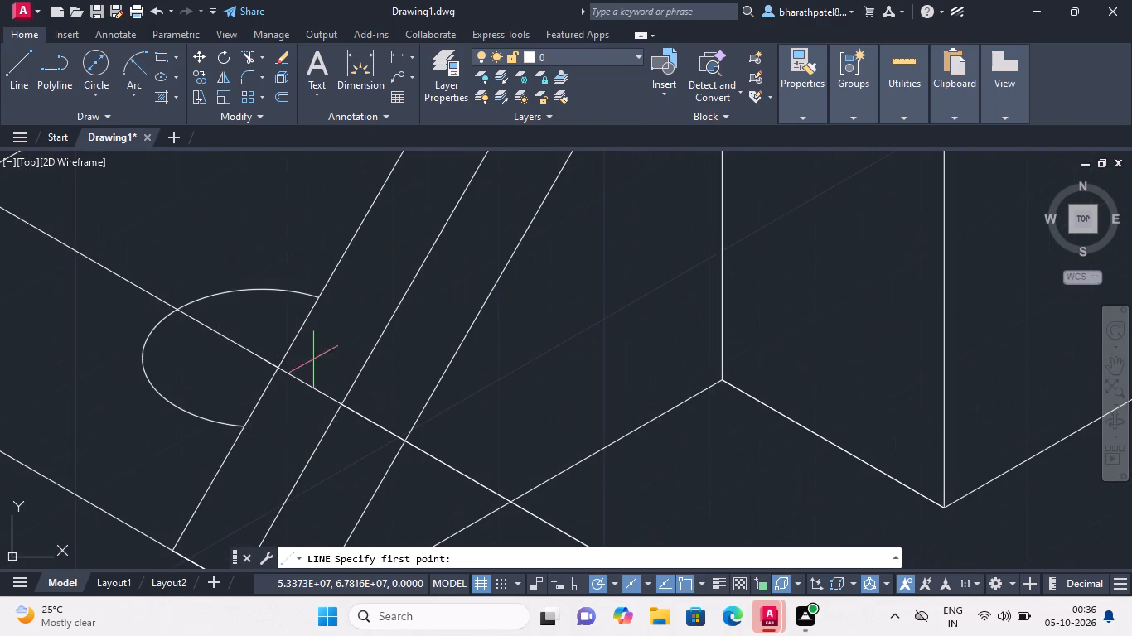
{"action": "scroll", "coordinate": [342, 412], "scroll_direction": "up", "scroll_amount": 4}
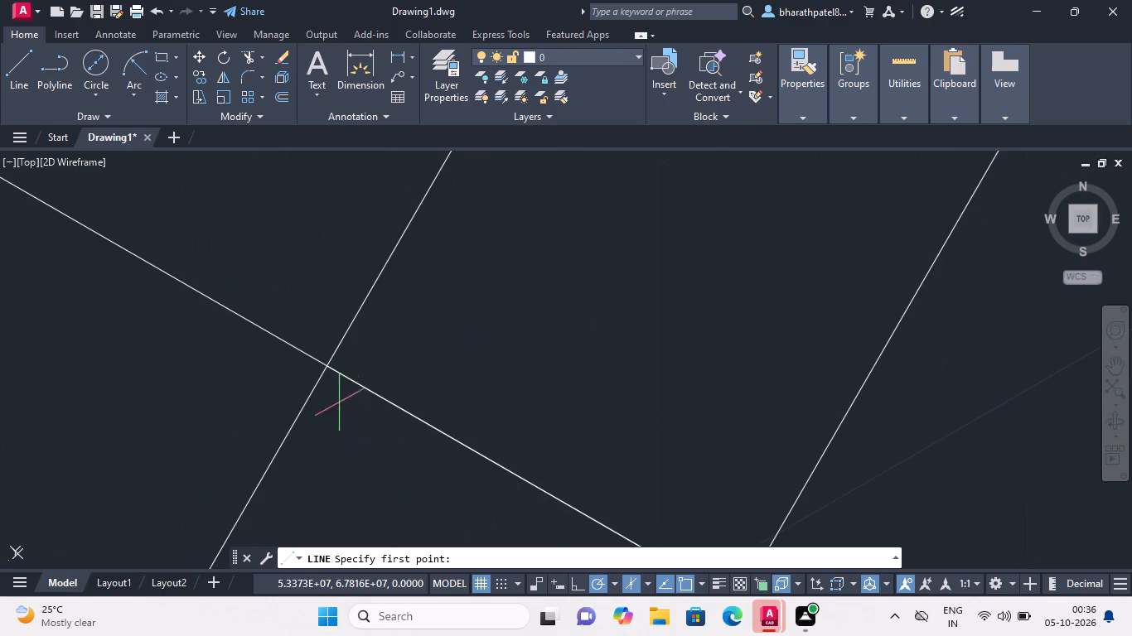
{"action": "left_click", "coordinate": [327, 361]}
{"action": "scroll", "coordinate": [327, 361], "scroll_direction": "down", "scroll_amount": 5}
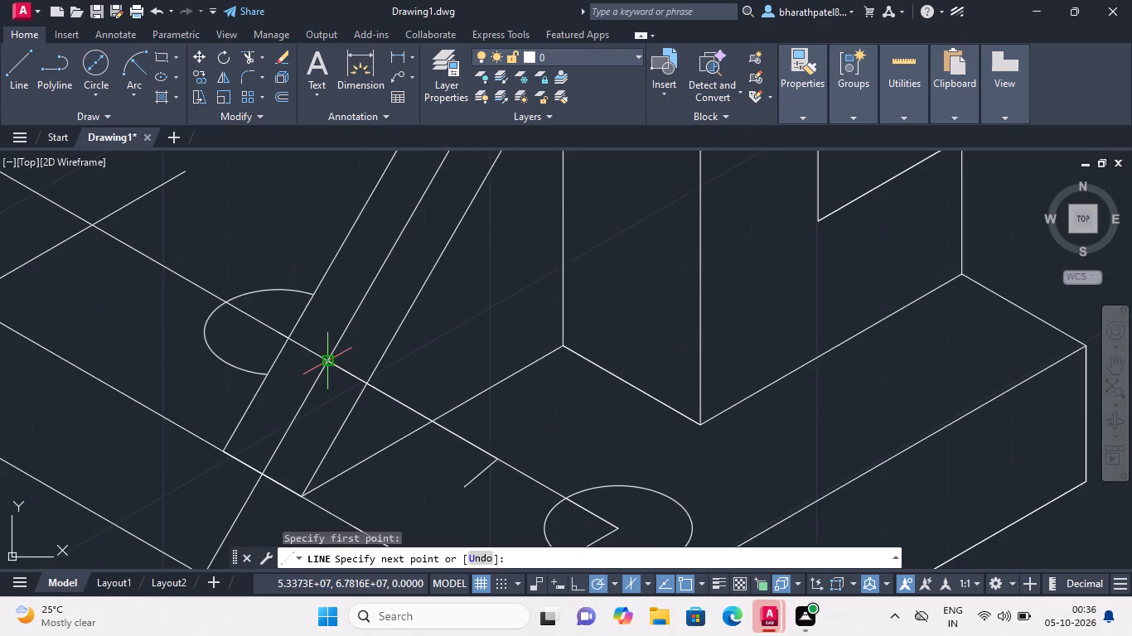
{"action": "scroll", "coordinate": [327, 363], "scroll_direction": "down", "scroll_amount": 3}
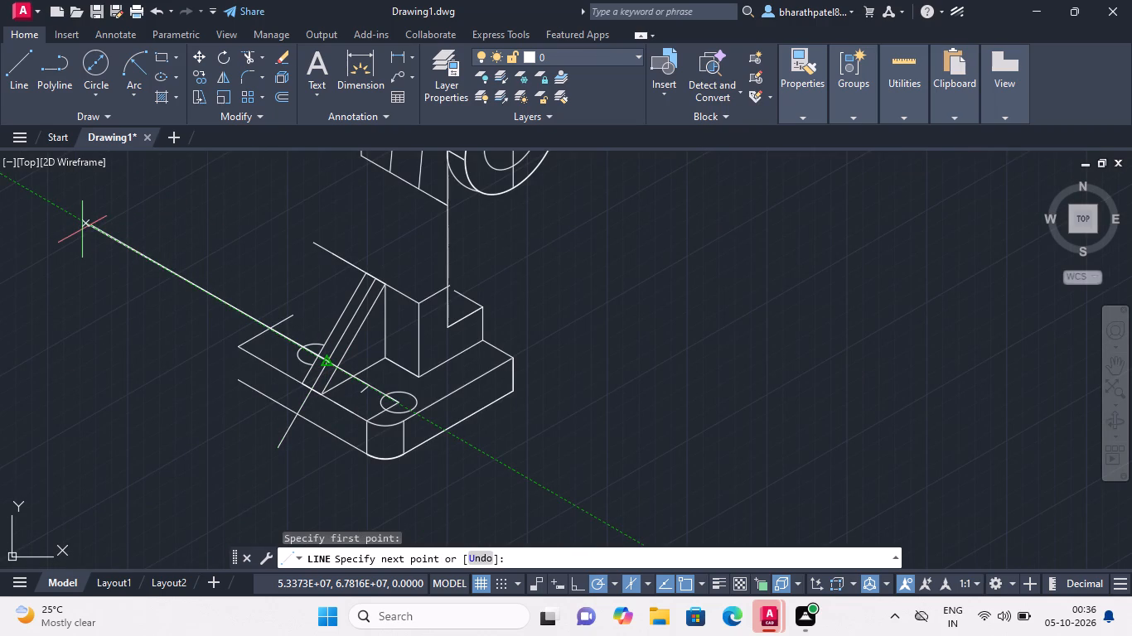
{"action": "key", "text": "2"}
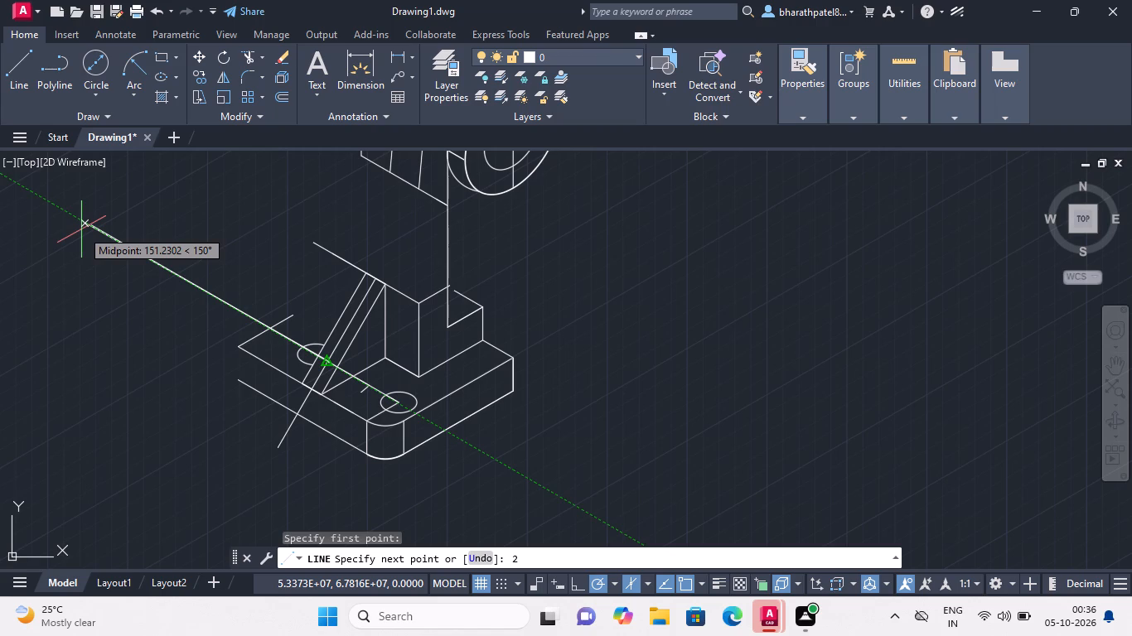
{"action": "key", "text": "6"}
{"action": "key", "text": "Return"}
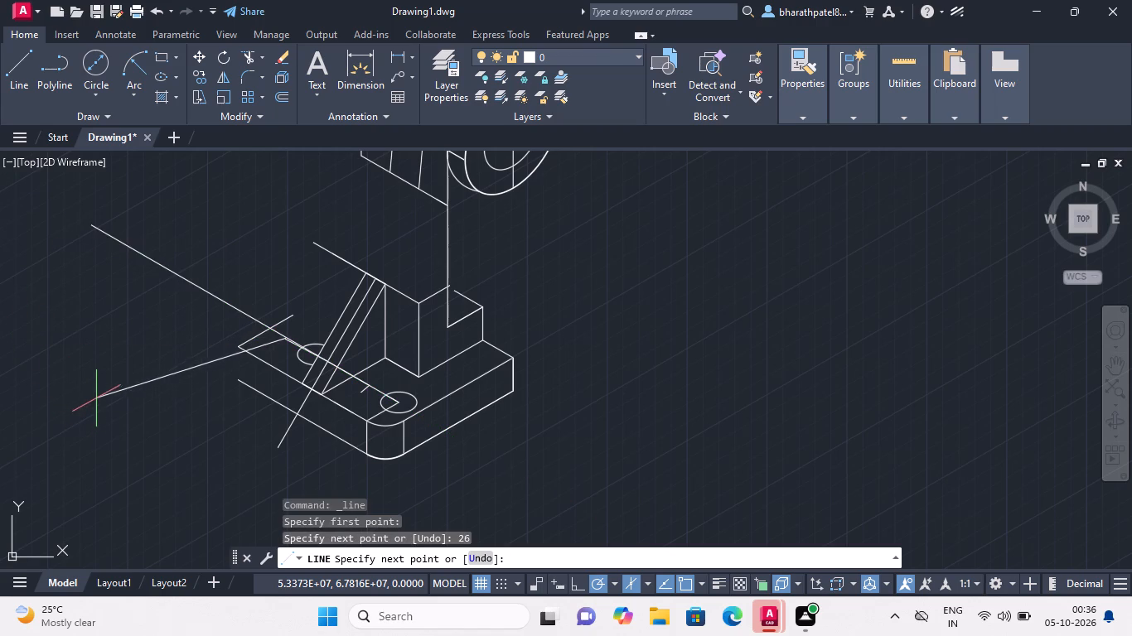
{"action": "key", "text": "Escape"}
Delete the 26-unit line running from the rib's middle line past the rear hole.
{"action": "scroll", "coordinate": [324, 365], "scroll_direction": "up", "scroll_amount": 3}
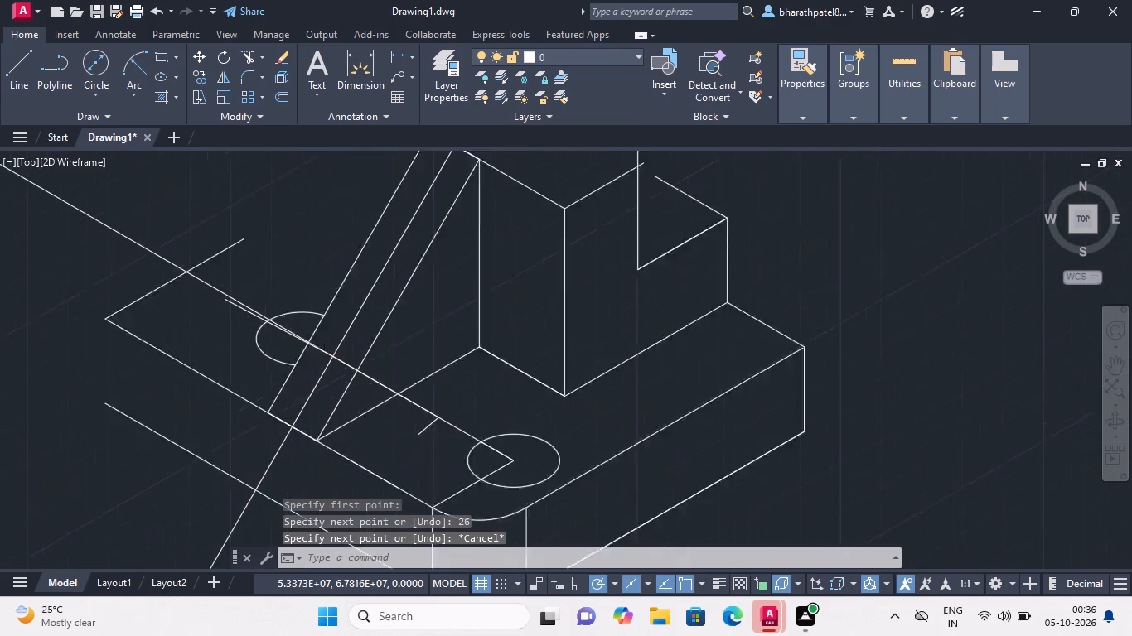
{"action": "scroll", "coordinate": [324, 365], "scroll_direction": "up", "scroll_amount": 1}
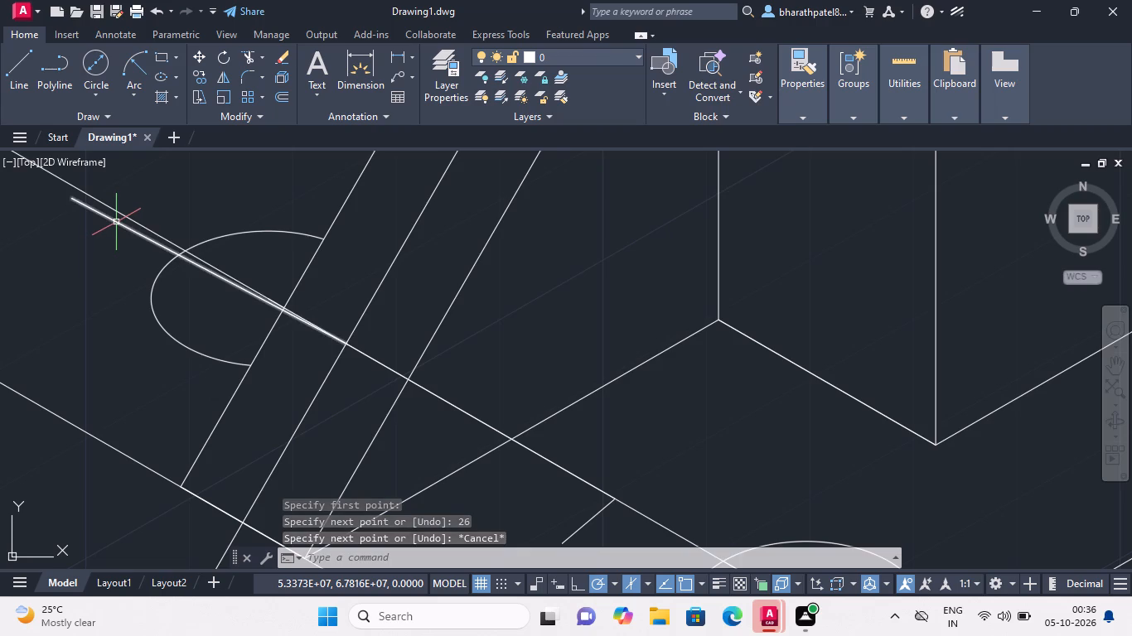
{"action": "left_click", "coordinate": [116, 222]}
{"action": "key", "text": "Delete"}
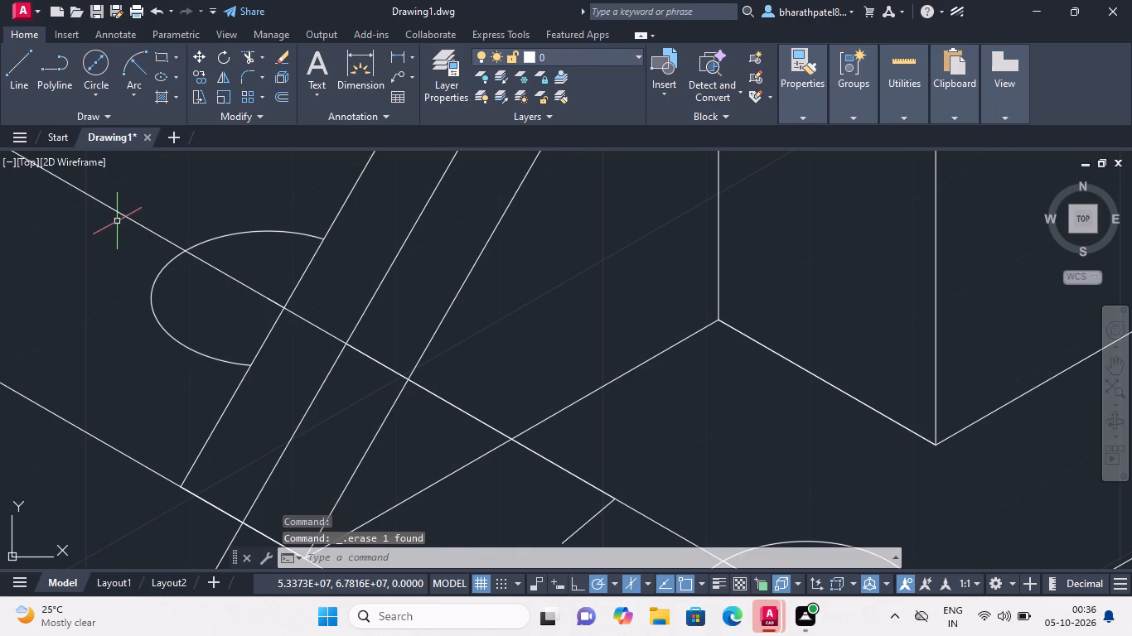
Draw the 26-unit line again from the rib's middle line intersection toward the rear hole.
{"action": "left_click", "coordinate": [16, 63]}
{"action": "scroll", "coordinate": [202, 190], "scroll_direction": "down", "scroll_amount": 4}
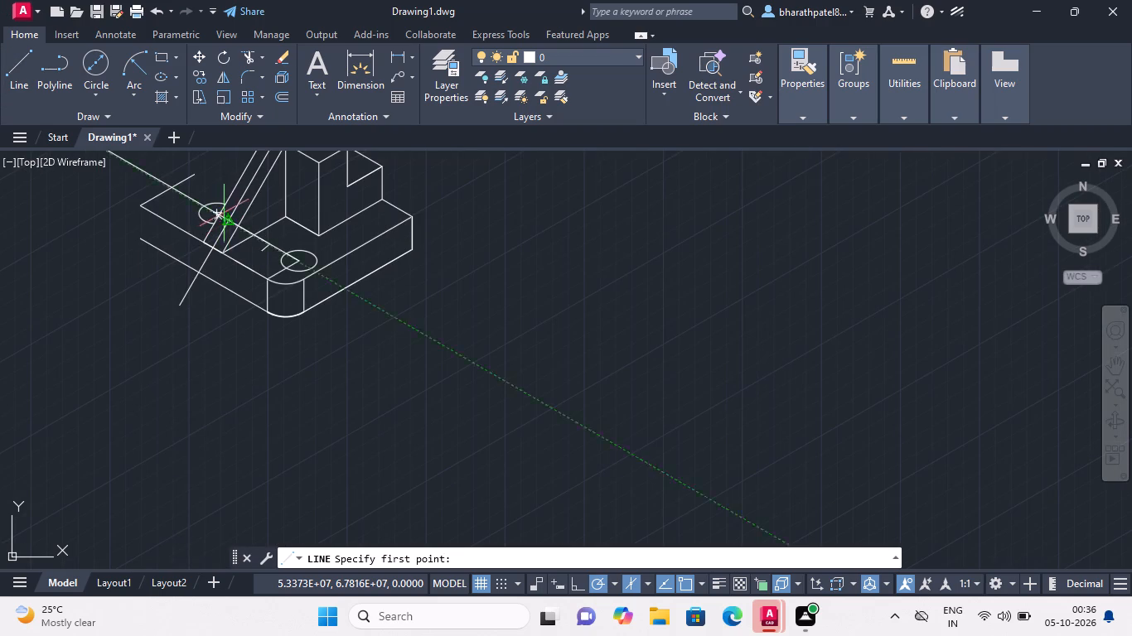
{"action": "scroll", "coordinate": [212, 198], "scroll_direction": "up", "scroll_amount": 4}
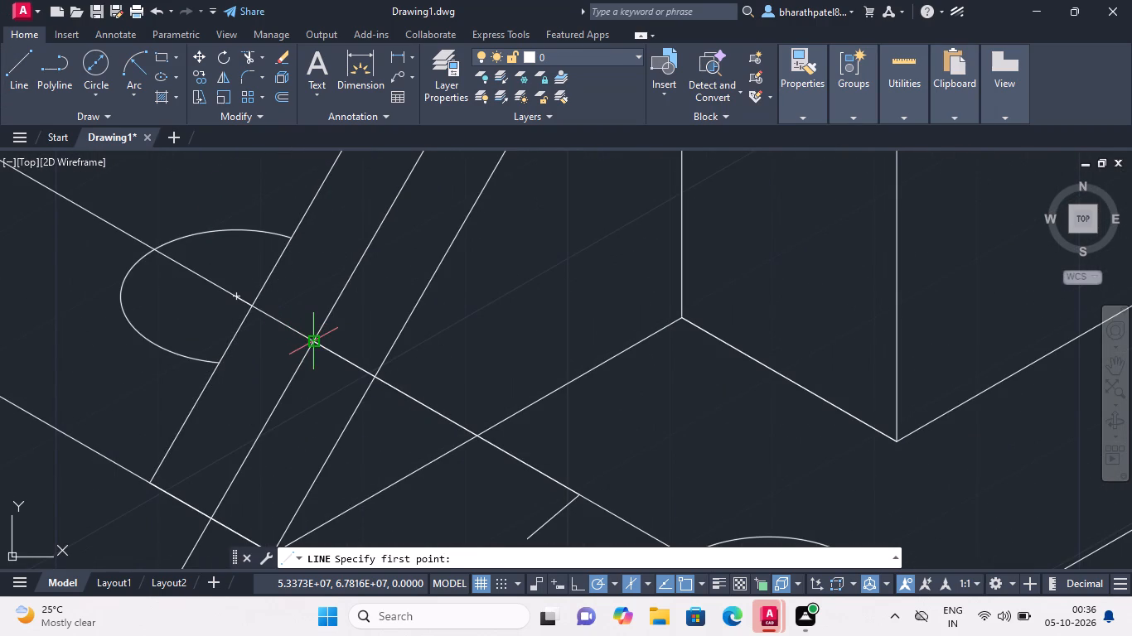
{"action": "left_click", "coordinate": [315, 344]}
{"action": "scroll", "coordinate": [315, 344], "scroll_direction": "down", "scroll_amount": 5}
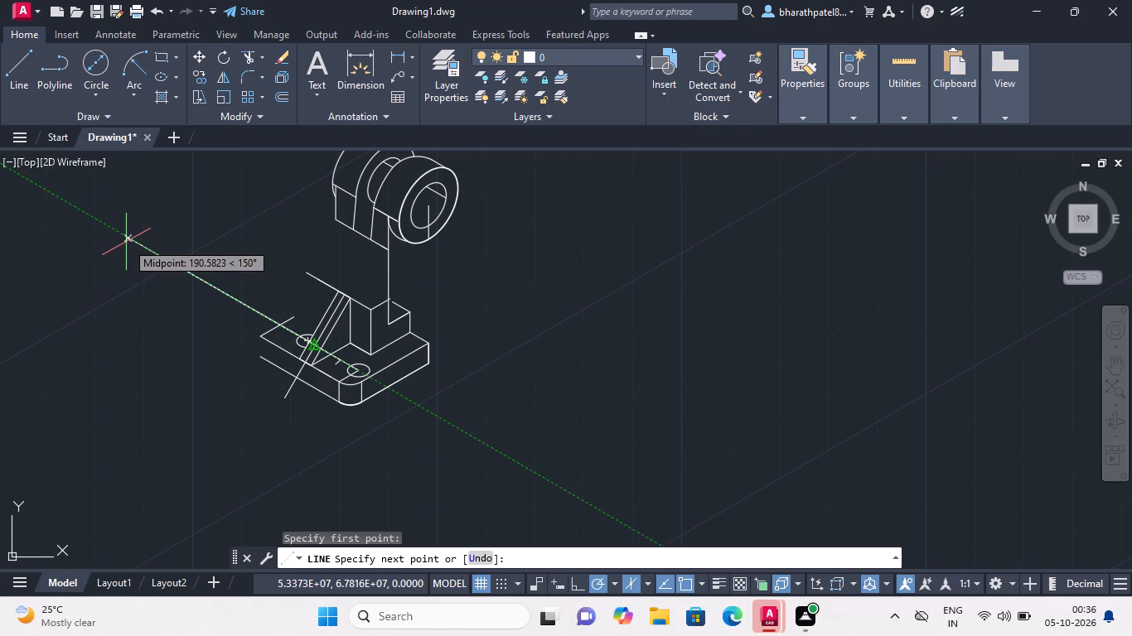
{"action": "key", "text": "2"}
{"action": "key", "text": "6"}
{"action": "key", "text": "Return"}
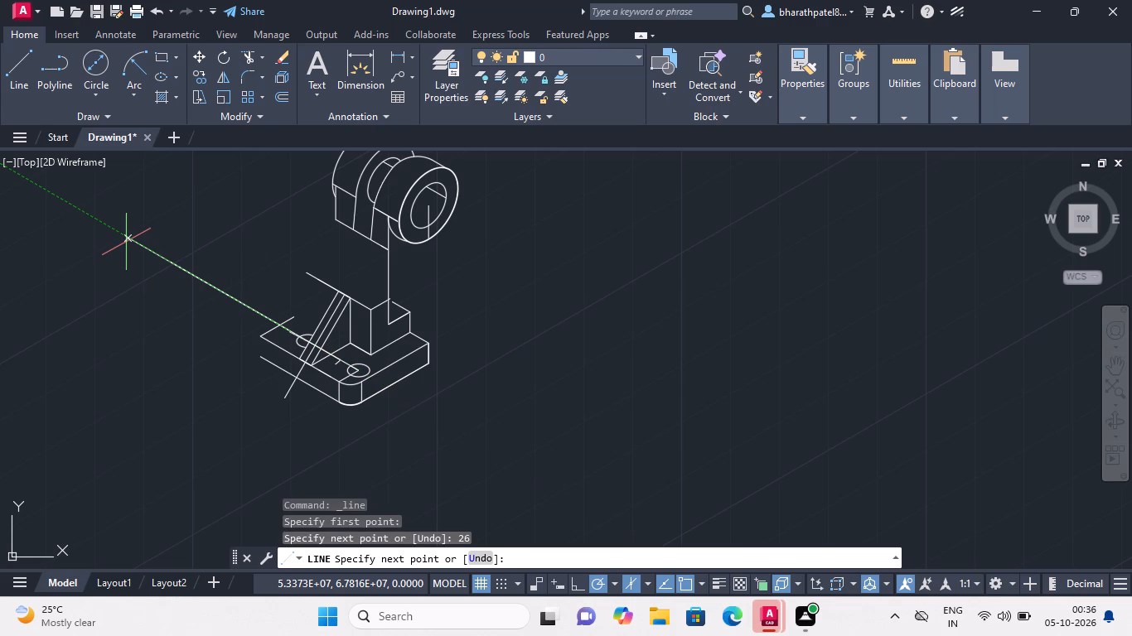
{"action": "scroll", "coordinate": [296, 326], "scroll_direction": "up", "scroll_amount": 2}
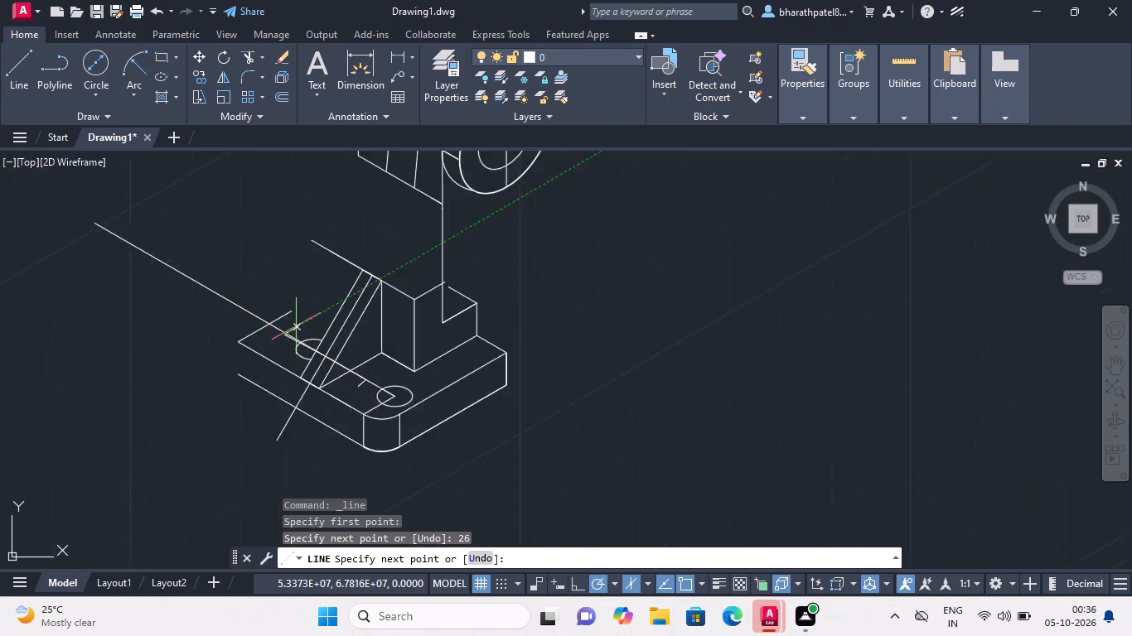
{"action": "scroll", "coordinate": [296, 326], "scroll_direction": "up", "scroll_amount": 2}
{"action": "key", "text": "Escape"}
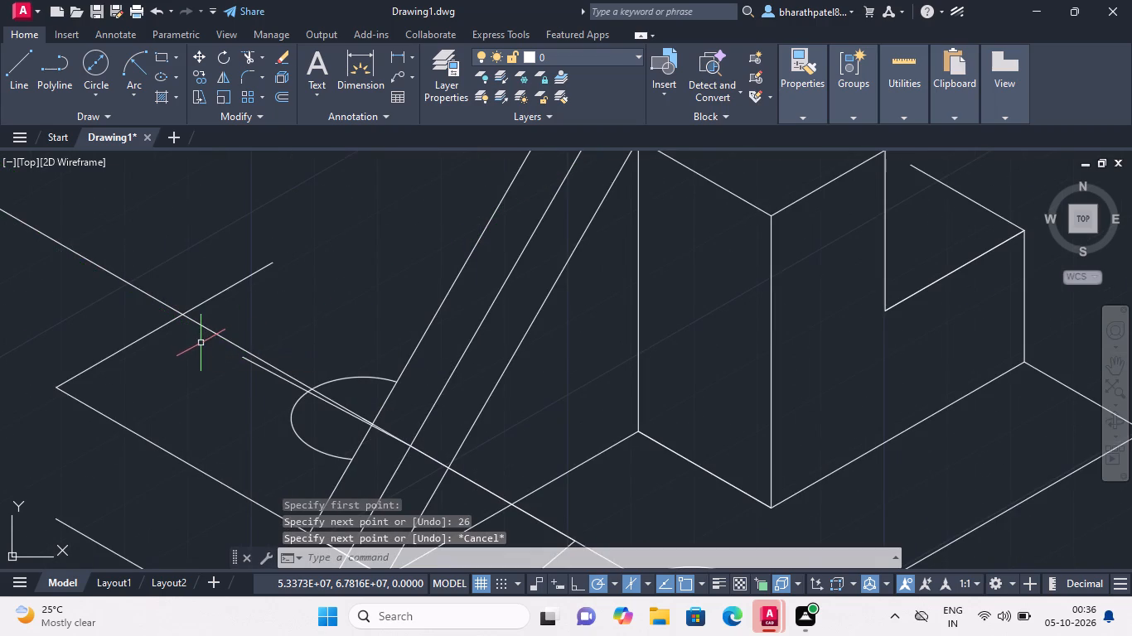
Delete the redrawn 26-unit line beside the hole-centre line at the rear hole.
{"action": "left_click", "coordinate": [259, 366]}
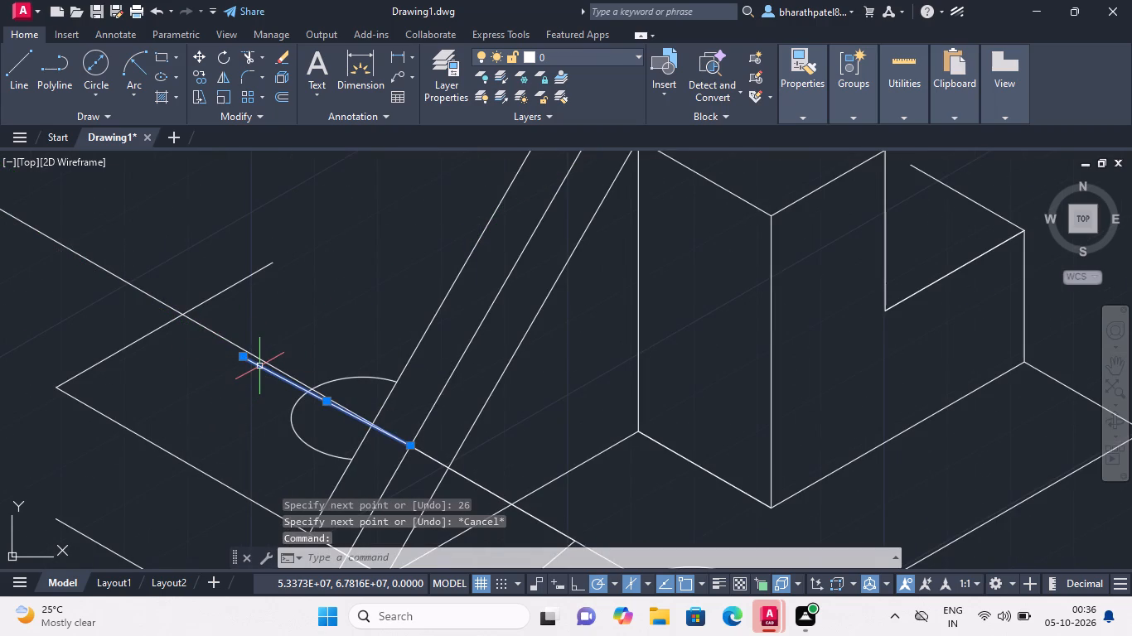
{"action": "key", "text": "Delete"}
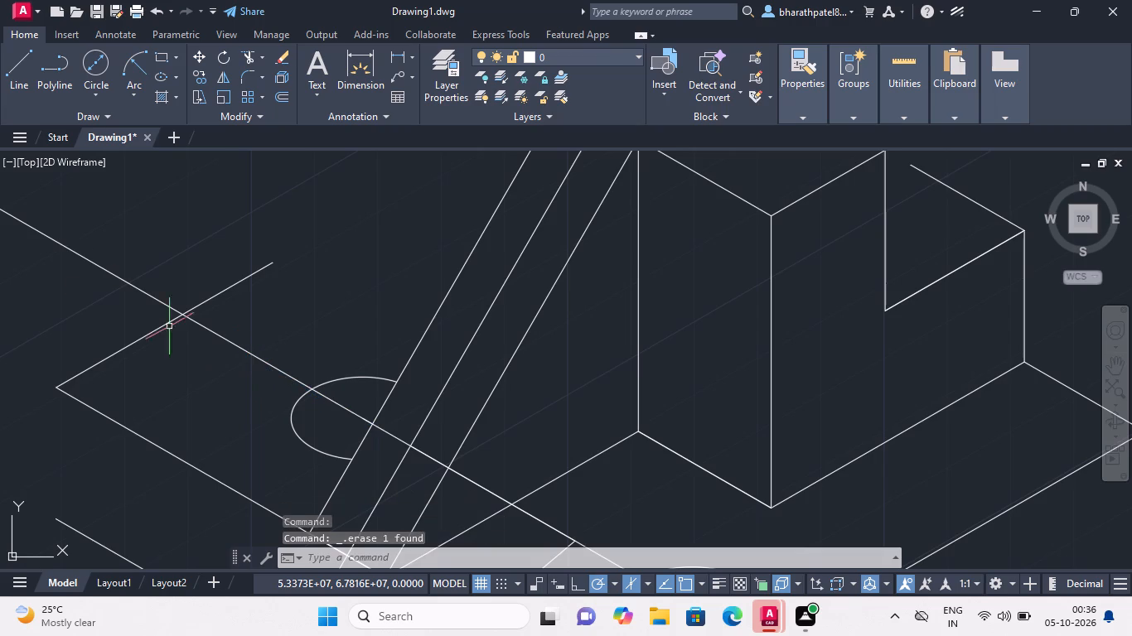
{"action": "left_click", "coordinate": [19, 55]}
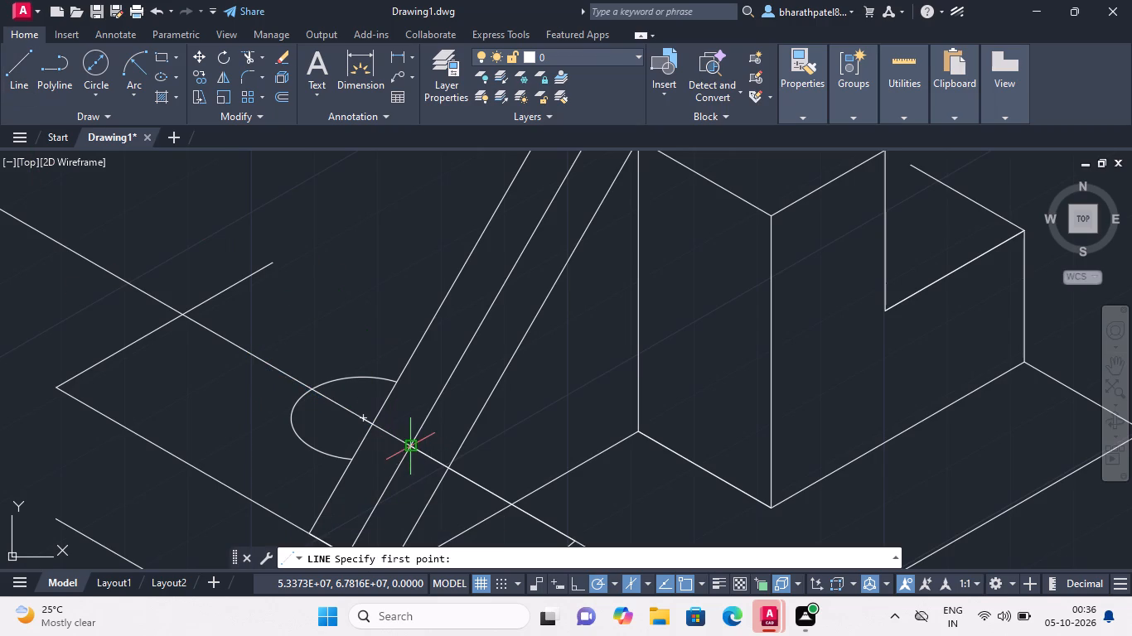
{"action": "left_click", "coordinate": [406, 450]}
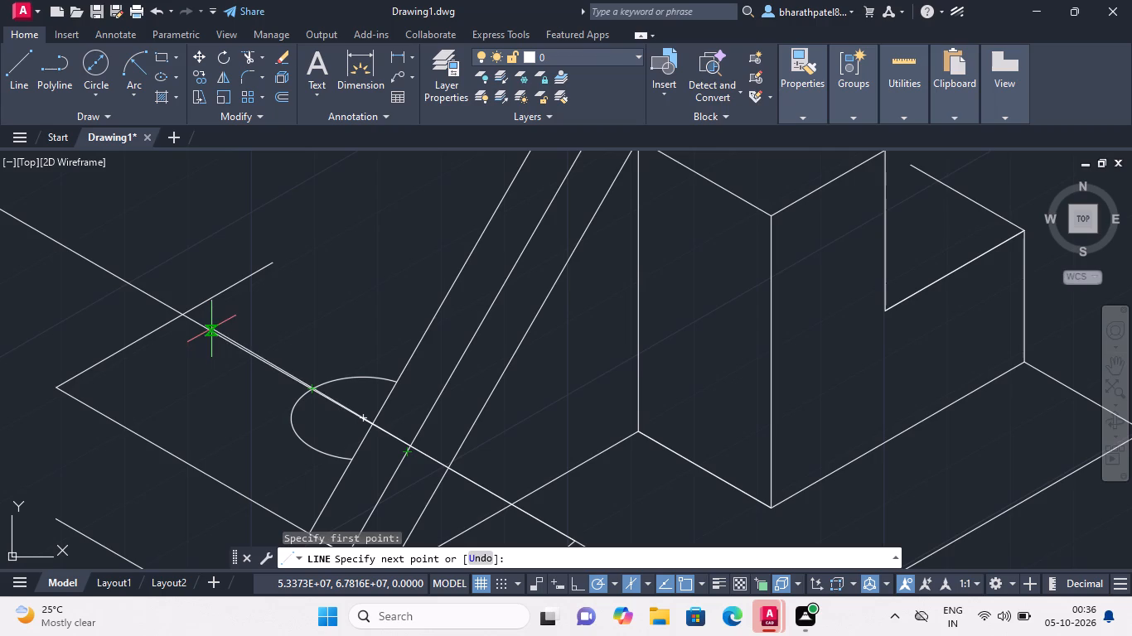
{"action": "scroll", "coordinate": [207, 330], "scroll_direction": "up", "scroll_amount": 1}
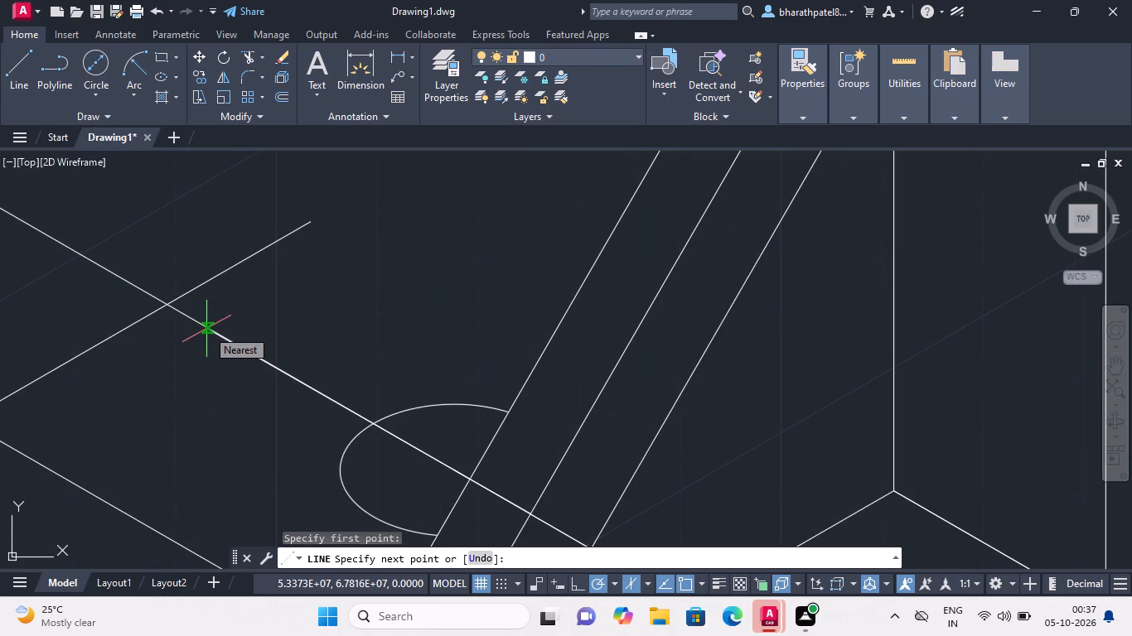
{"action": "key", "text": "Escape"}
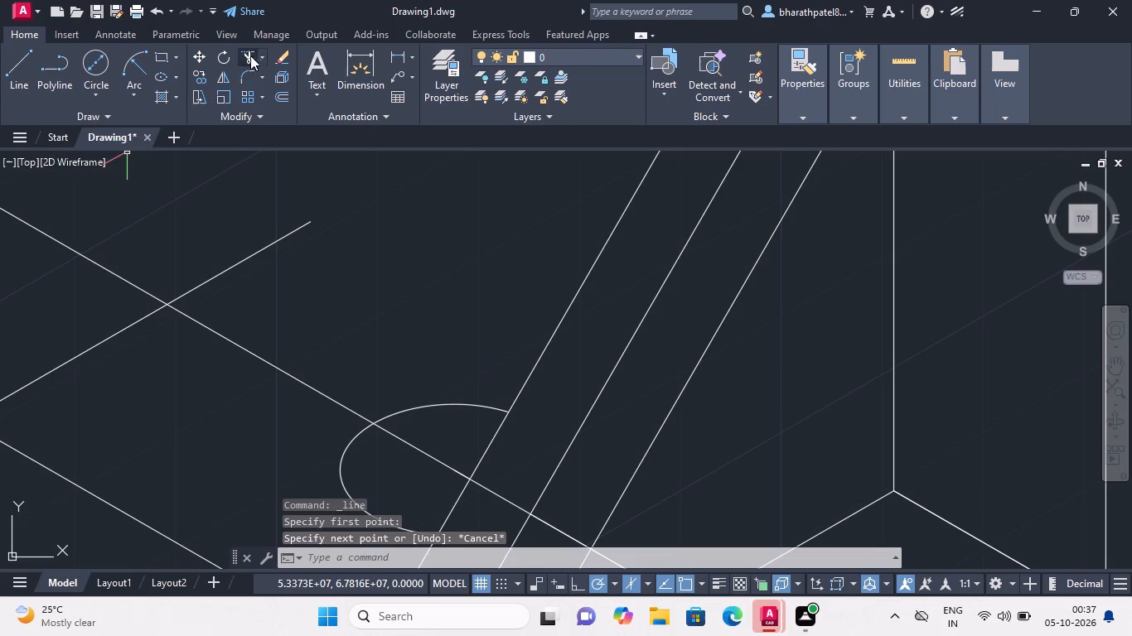
Trim the hole-centre line where it extends beyond the base plate's rear edge.
{"action": "left_click", "coordinate": [252, 54]}
{"action": "left_click", "coordinate": [110, 269]}
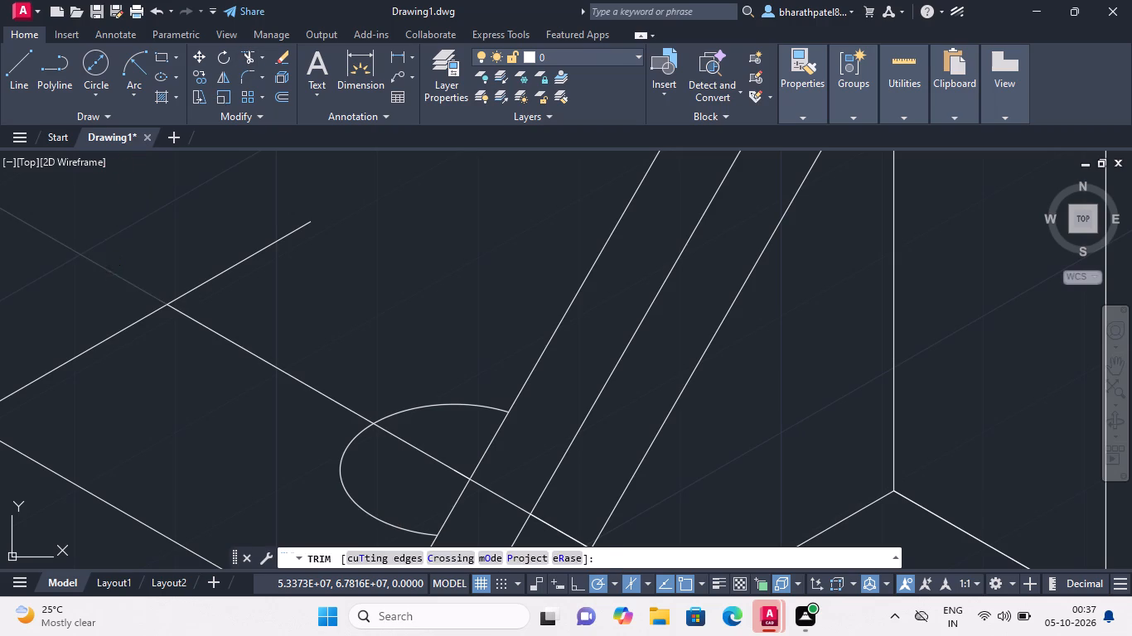
Draw a 26-unit line from the rib's middle line along the hole-centre line toward the rear, ending with a short freehand stub.
{"action": "left_click", "coordinate": [16, 66]}
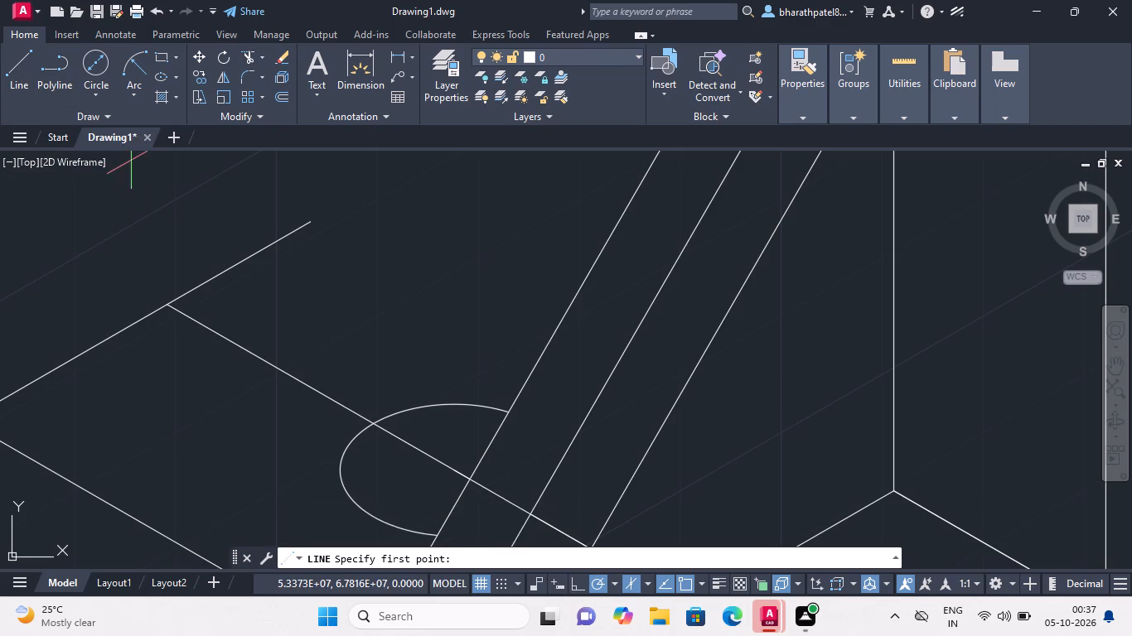
{"action": "scroll", "coordinate": [336, 333], "scroll_direction": "down", "scroll_amount": 3}
{"action": "scroll", "coordinate": [383, 369], "scroll_direction": "up", "scroll_amount": 3}
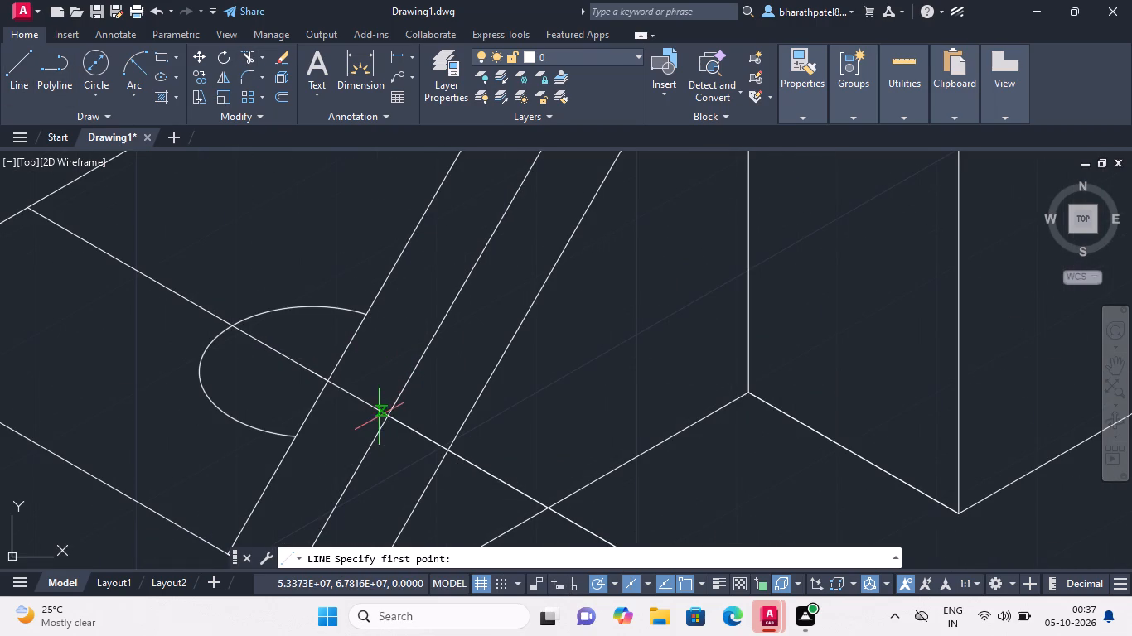
{"action": "left_click", "coordinate": [386, 415]}
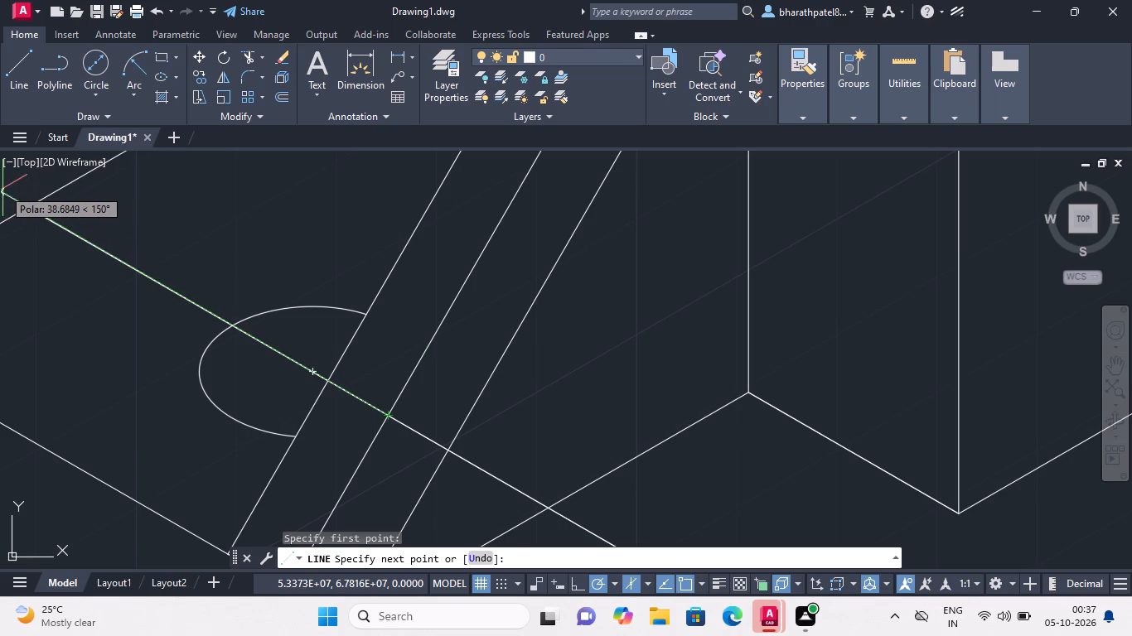
{"action": "type", "text": "26"}
{"action": "key", "text": "Return"}
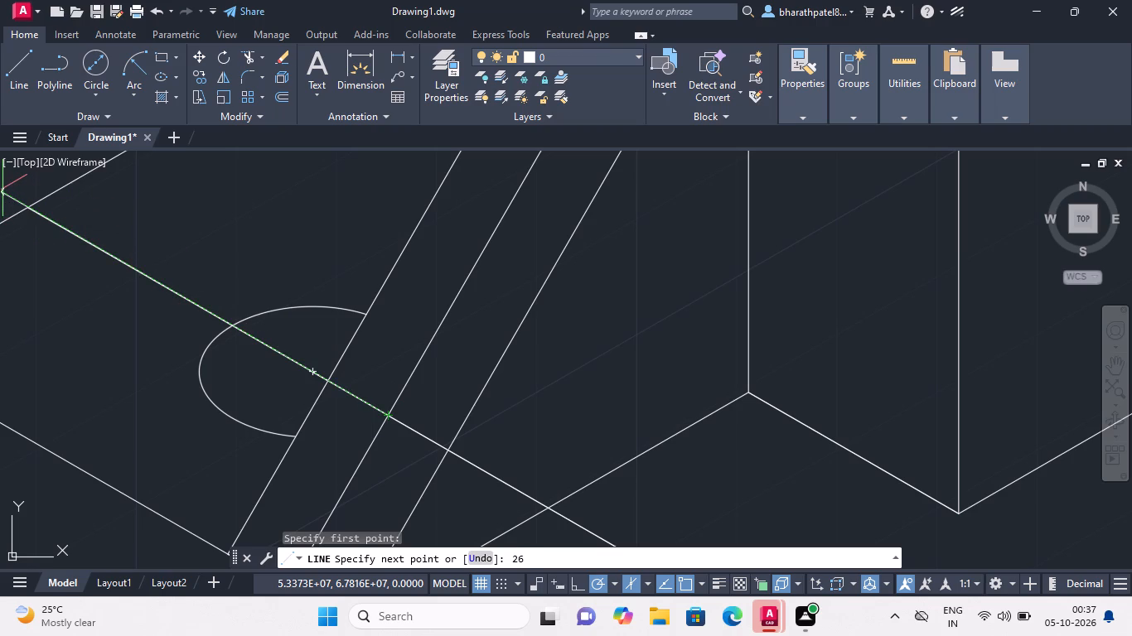
{"action": "left_click", "coordinate": [57, 326]}
{"action": "key", "text": "Escape"}
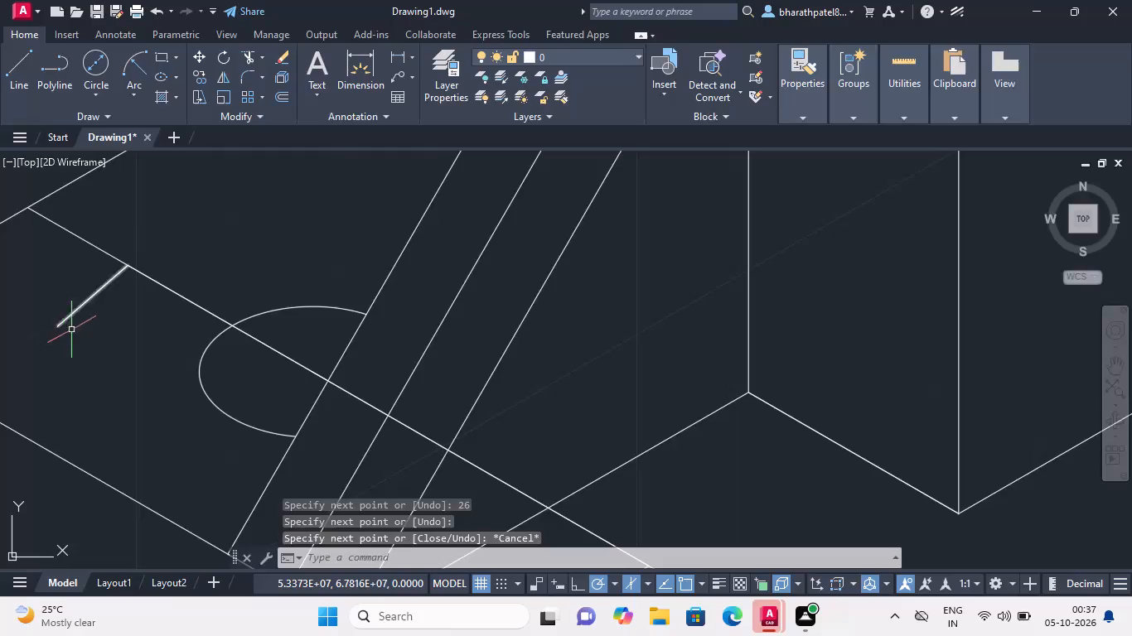
Draw a 16-diameter isocircle in the top isoplane, centred on the rear end of the 26-unit line.
{"action": "scroll", "coordinate": [196, 320], "scroll_direction": "down", "scroll_amount": 4}
{"action": "scroll", "coordinate": [161, 285], "scroll_direction": "up", "scroll_amount": 3}
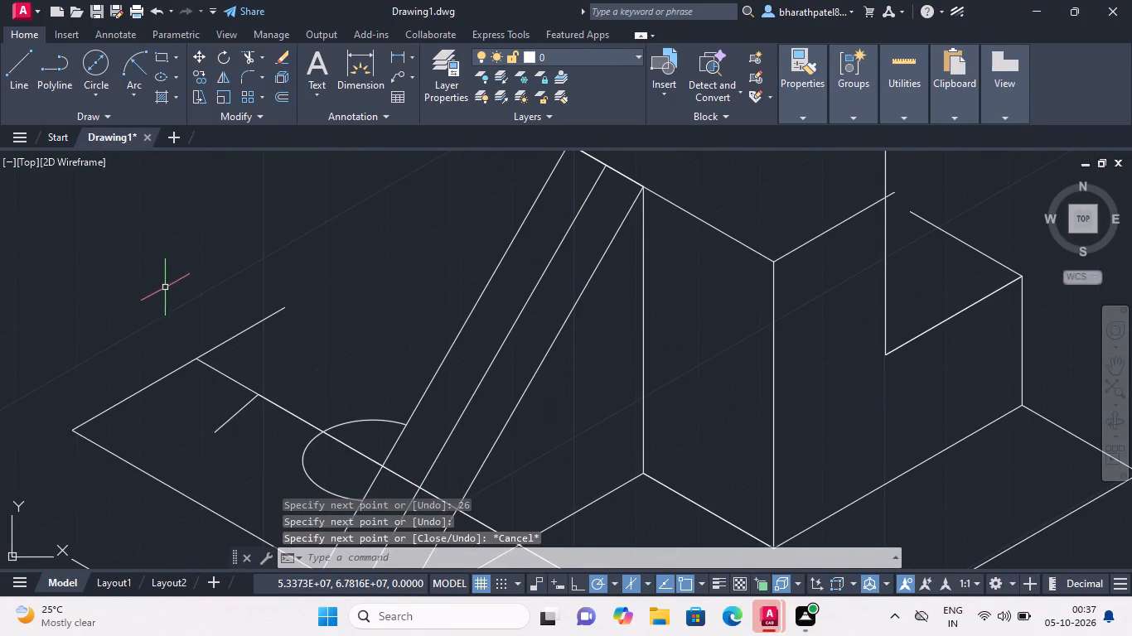
{"action": "scroll", "coordinate": [181, 291], "scroll_direction": "down", "scroll_amount": 1}
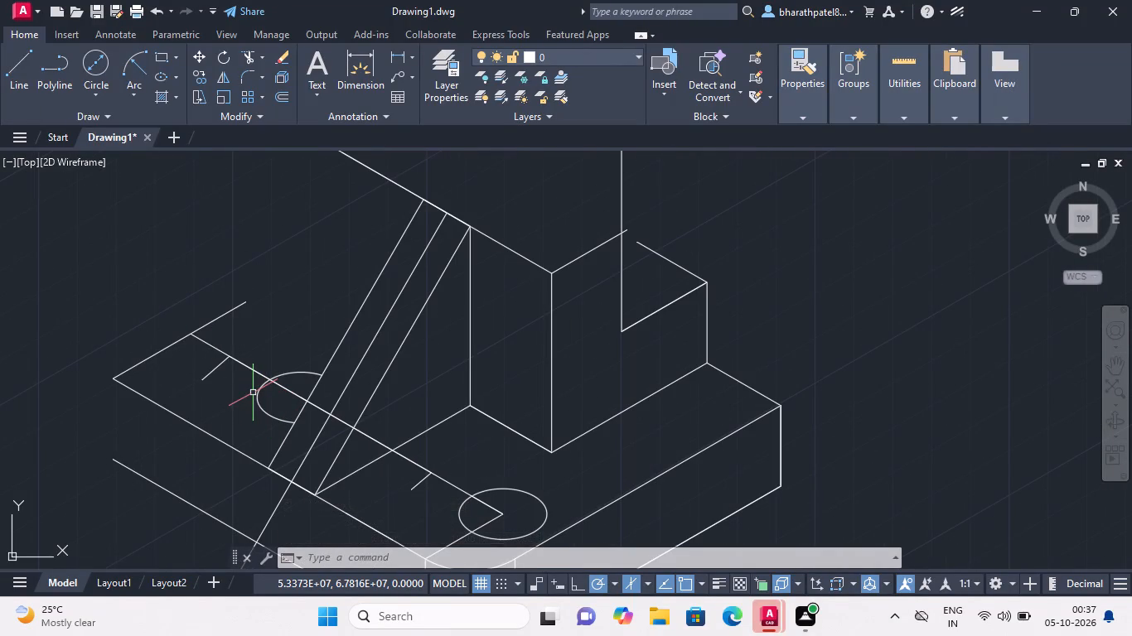
{"action": "left_click", "coordinate": [269, 417]}
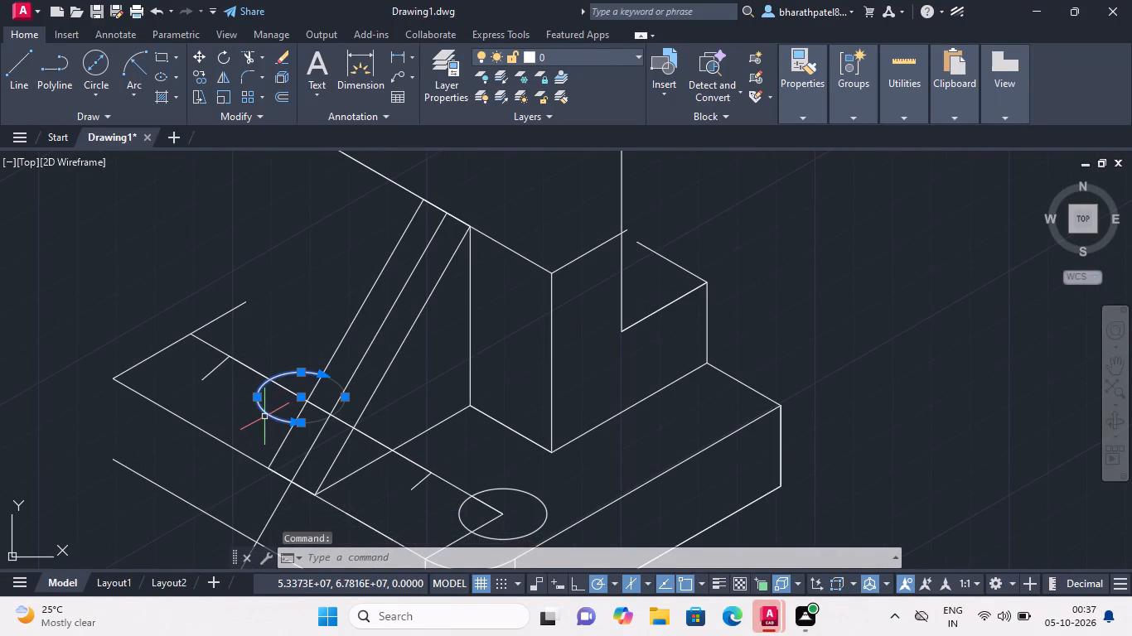
{"action": "key", "text": "Escape"}
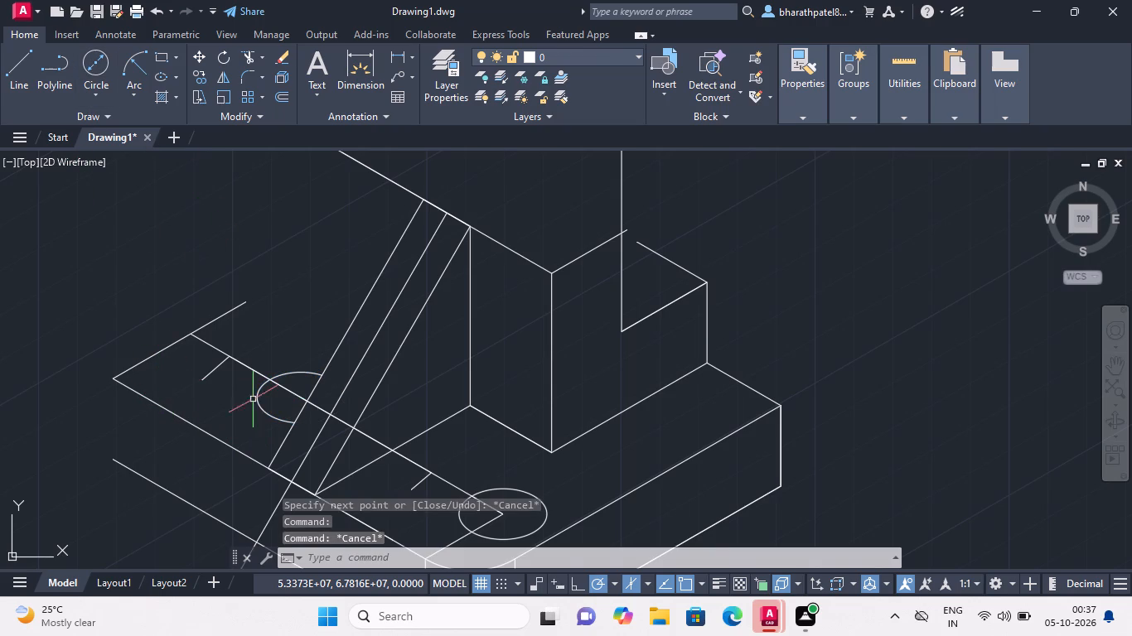
{"action": "key", "text": "e"}
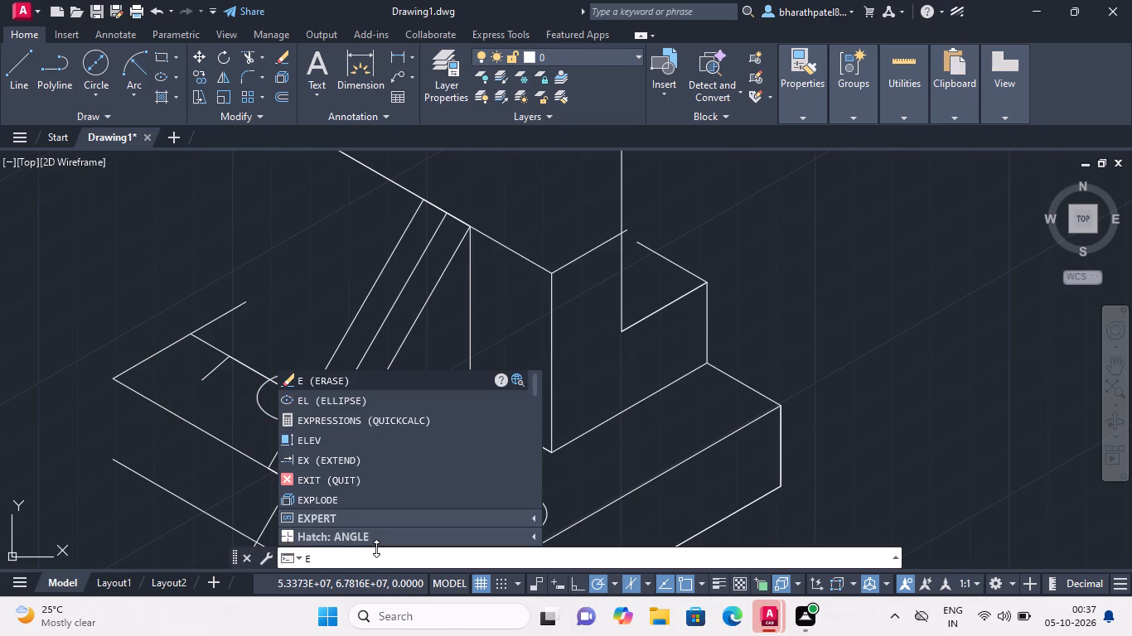
{"action": "key", "text": "l"}
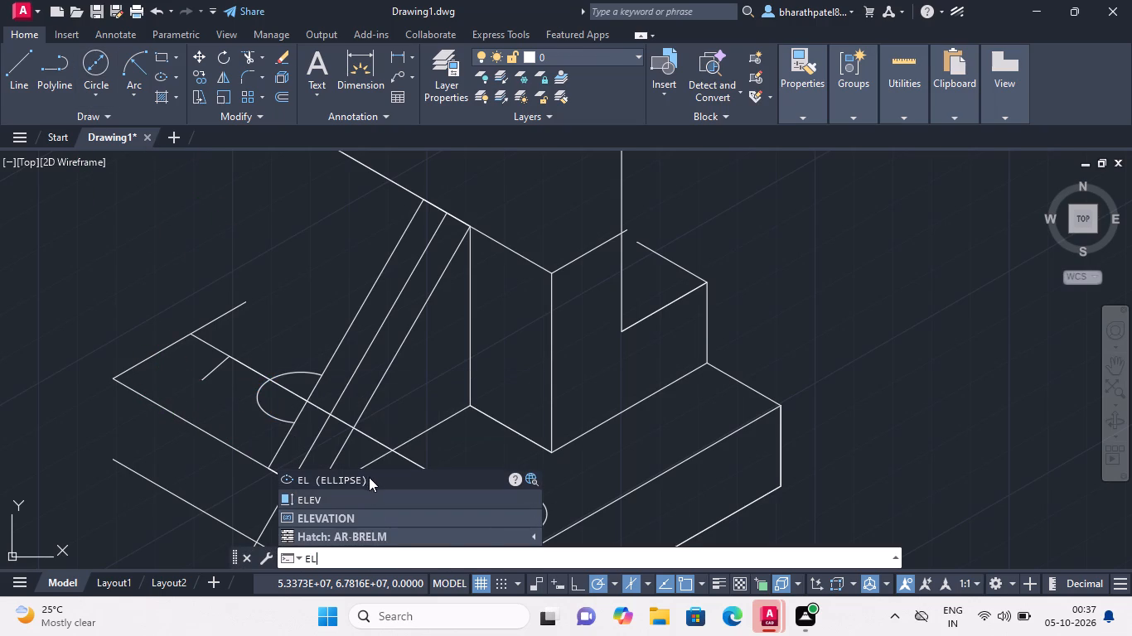
{"action": "left_click", "coordinate": [368, 476]}
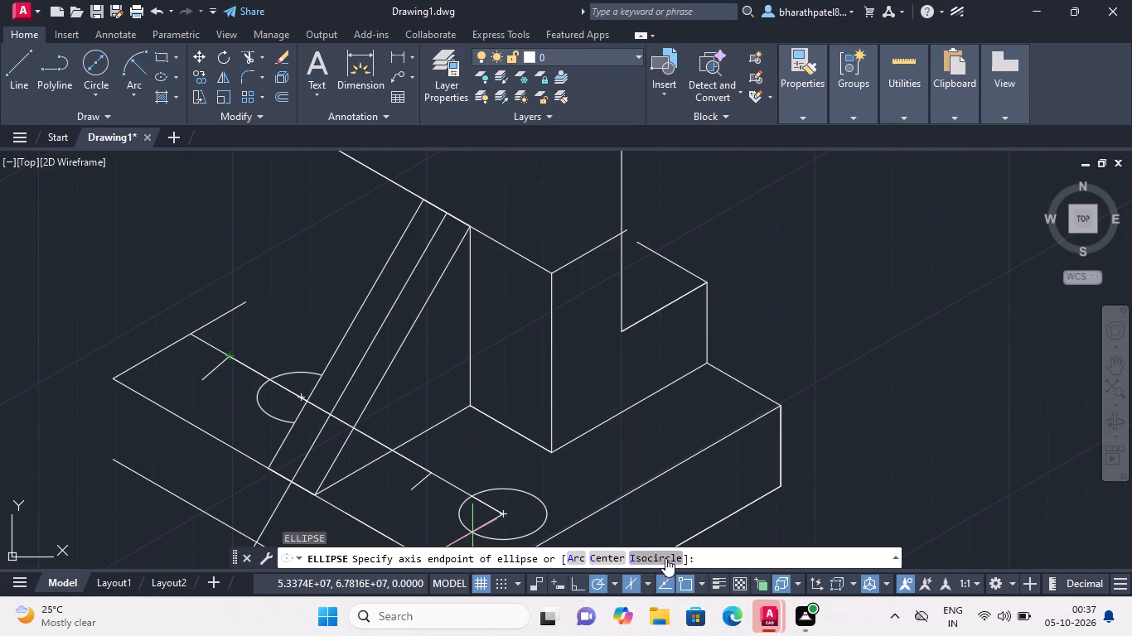
{"action": "left_click", "coordinate": [665, 558]}
{"action": "left_click", "coordinate": [226, 359]}
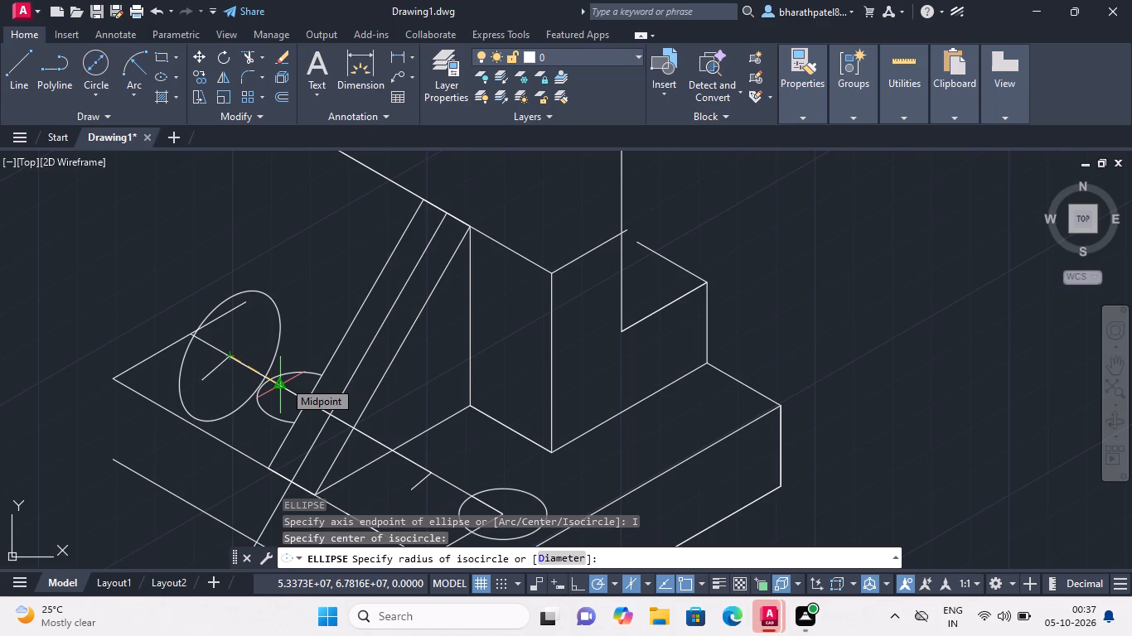
{"action": "key", "text": "F5"}
{"action": "key", "text": "F5"}
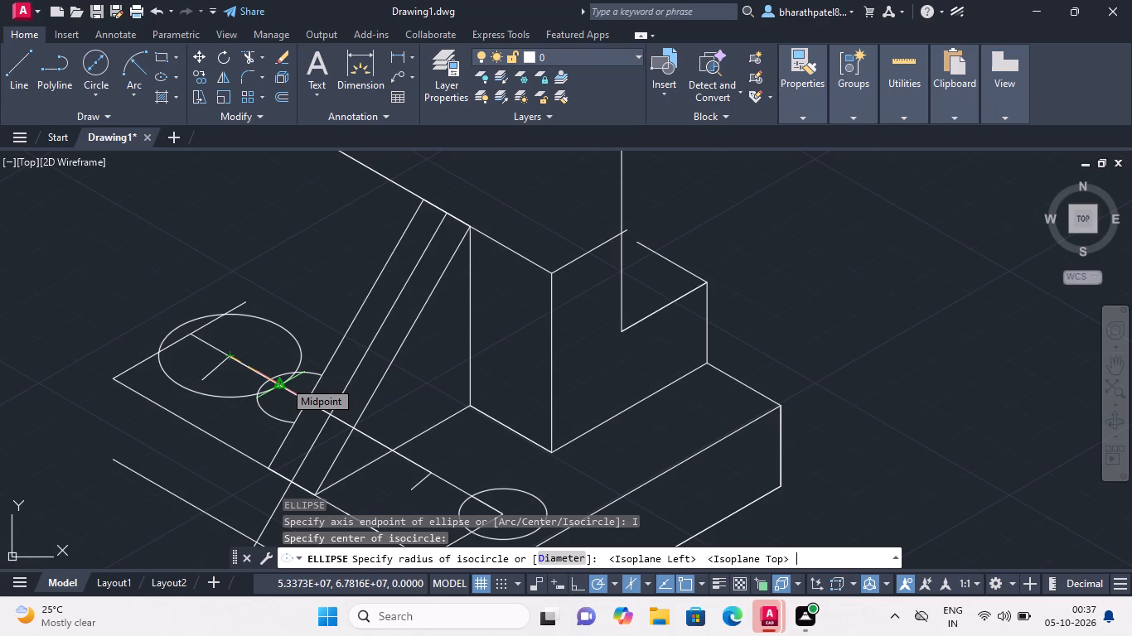
{"action": "left_click", "coordinate": [554, 559]}
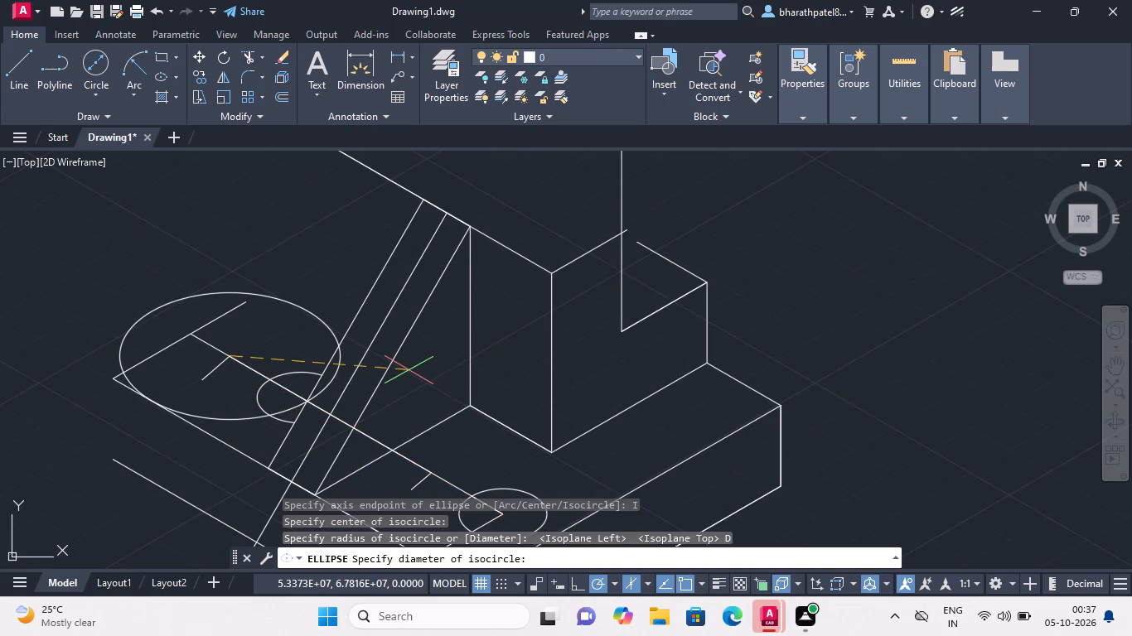
{"action": "key", "text": "1"}
{"action": "key", "text": "6"}
{"action": "key", "text": "Return"}
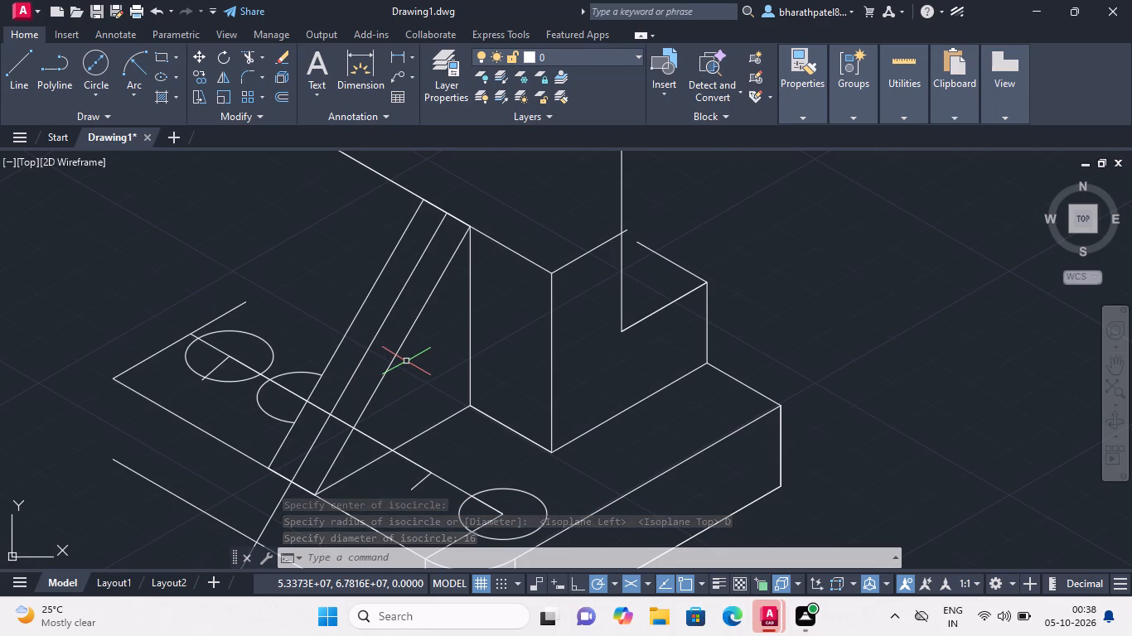
Delete the two 26-unit offset lines and the hole-centre line on the base plate's top face.
{"action": "scroll", "coordinate": [461, 383], "scroll_direction": "down", "scroll_amount": 3}
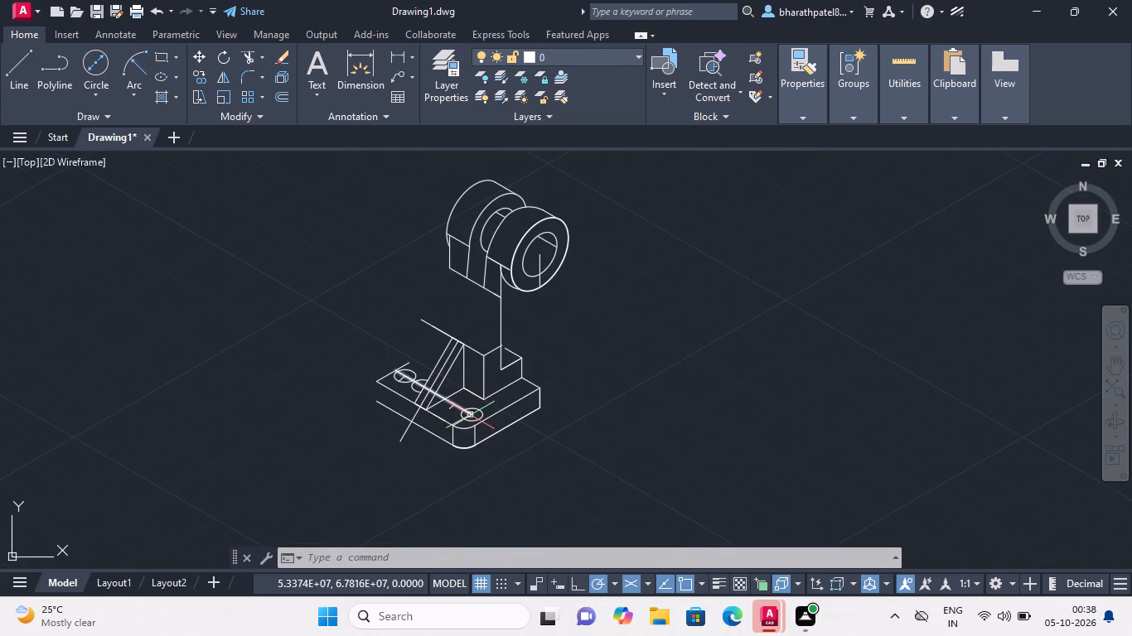
{"action": "scroll", "coordinate": [470, 417], "scroll_direction": "up", "scroll_amount": 3}
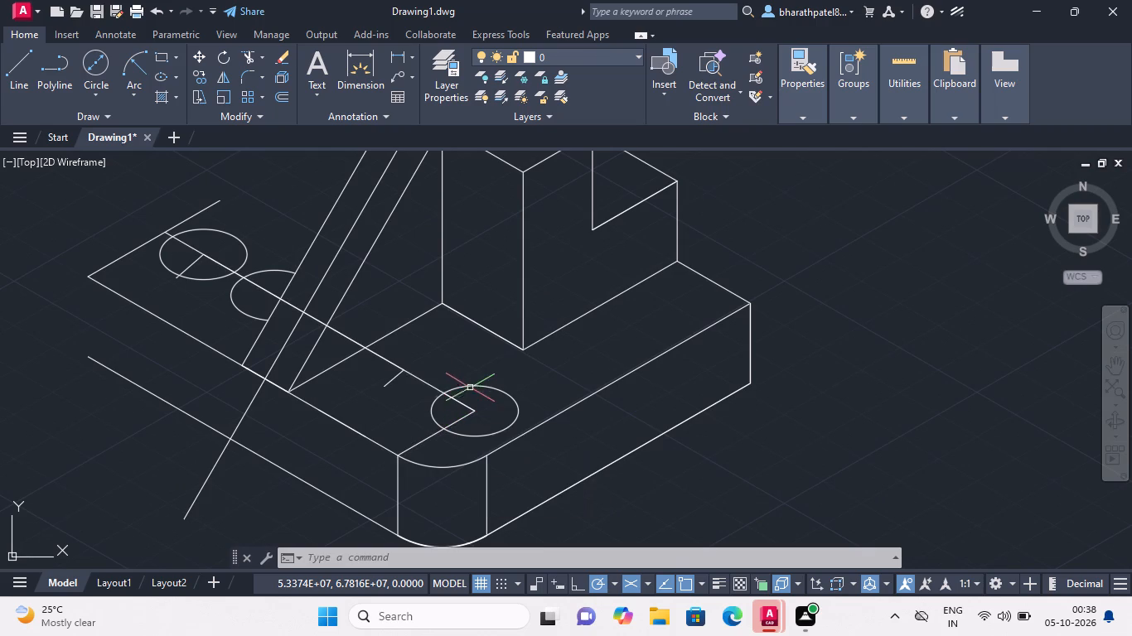
{"action": "left_click", "coordinate": [239, 275]}
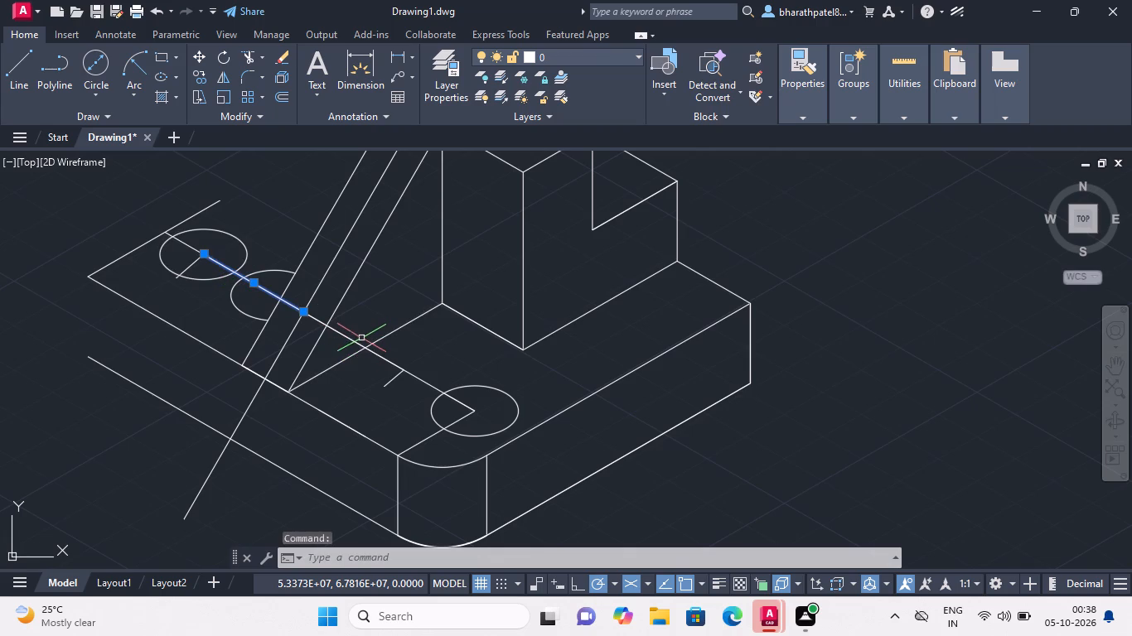
{"action": "left_click", "coordinate": [356, 342]}
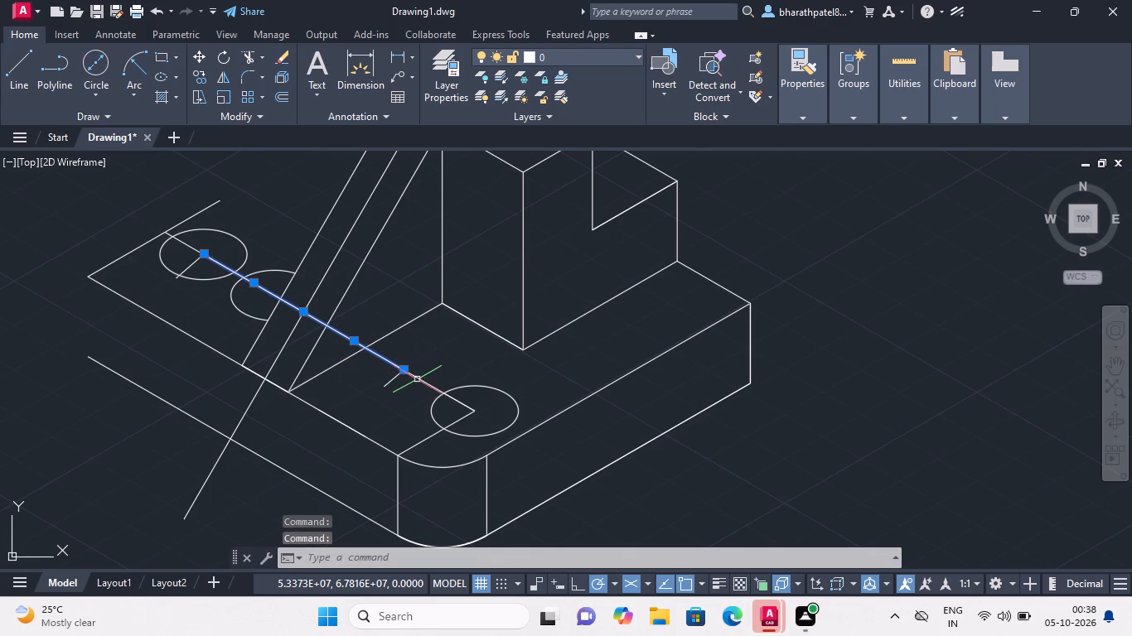
{"action": "left_click", "coordinate": [419, 376]}
{"action": "key", "text": "Delete"}
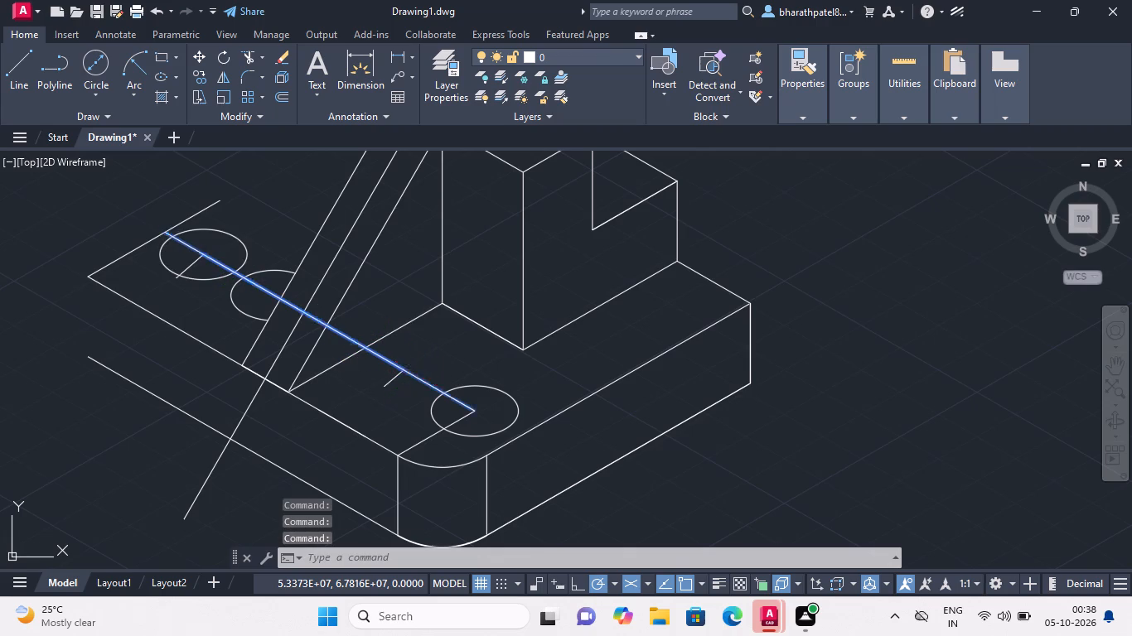
Delete the middle construction line of the sloped rib.
{"action": "scroll", "coordinate": [254, 242], "scroll_direction": "down", "scroll_amount": 3}
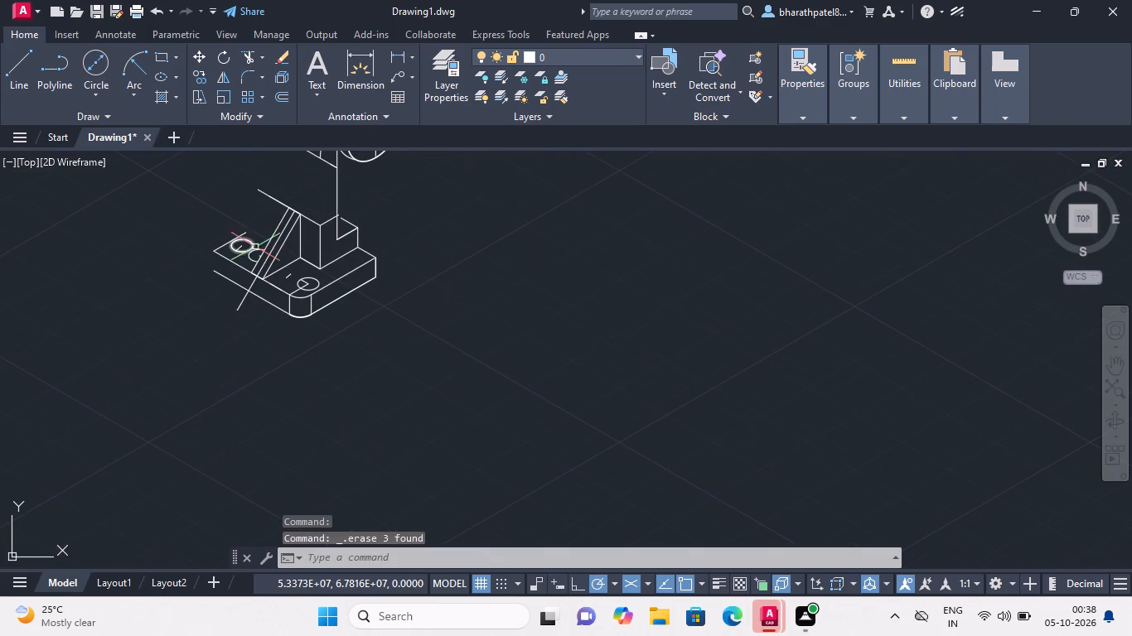
{"action": "left_click", "coordinate": [270, 252]}
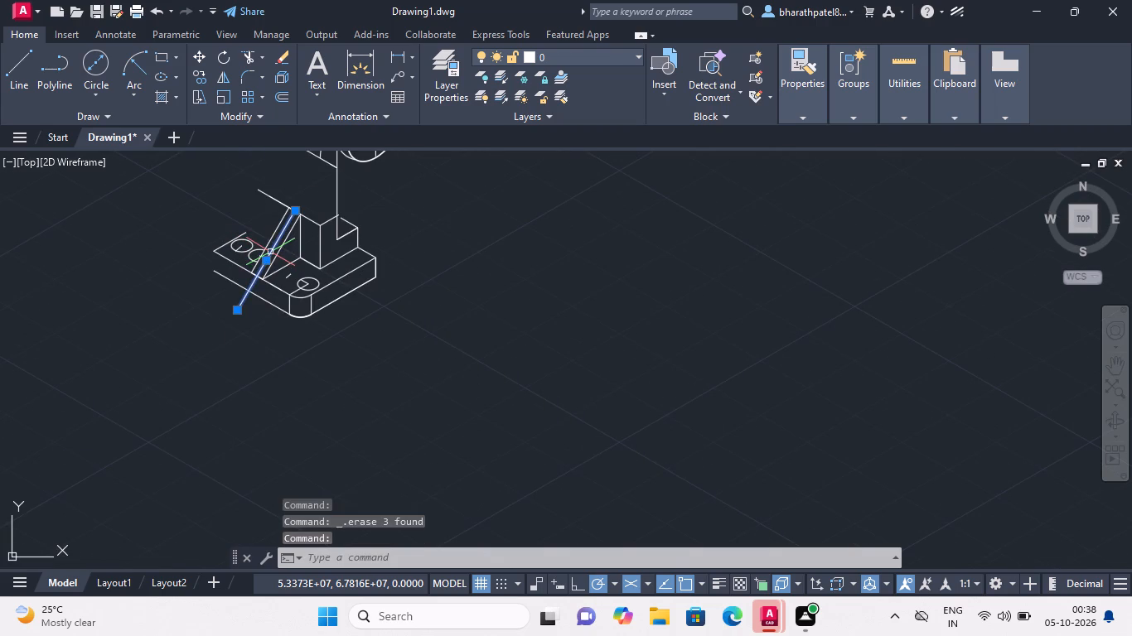
{"action": "key", "text": "Delete"}
Draw a 10-unit line at 30° from the upright block's top front corner along its top edge toward the rear.
{"action": "scroll", "coordinate": [174, 228], "scroll_direction": "down", "scroll_amount": 2}
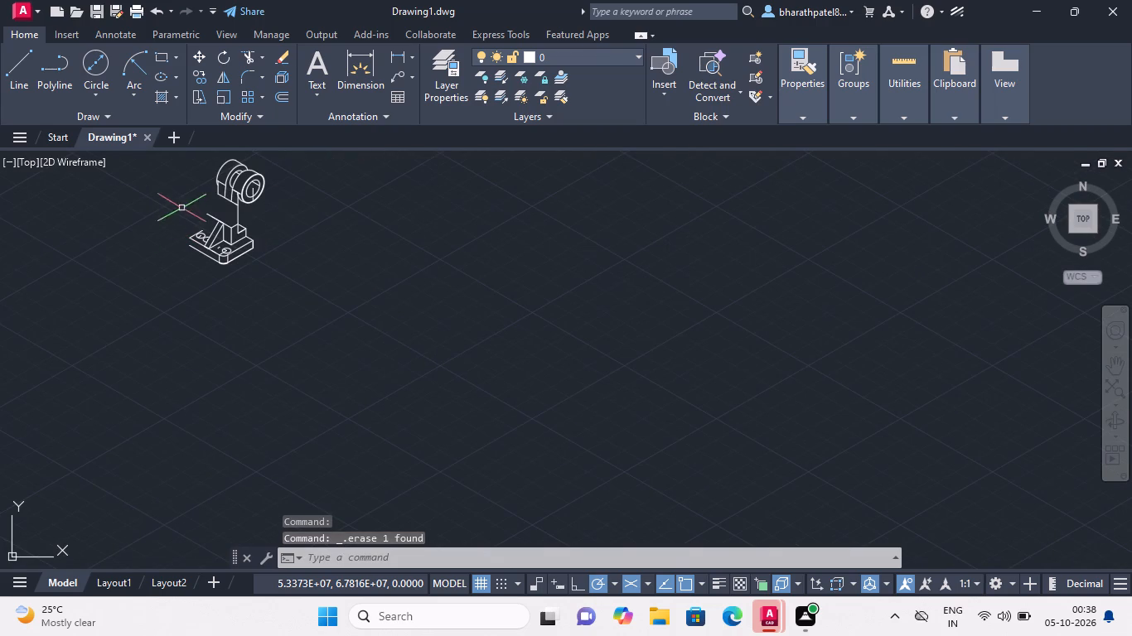
{"action": "scroll", "coordinate": [209, 147], "scroll_direction": "up", "scroll_amount": 5}
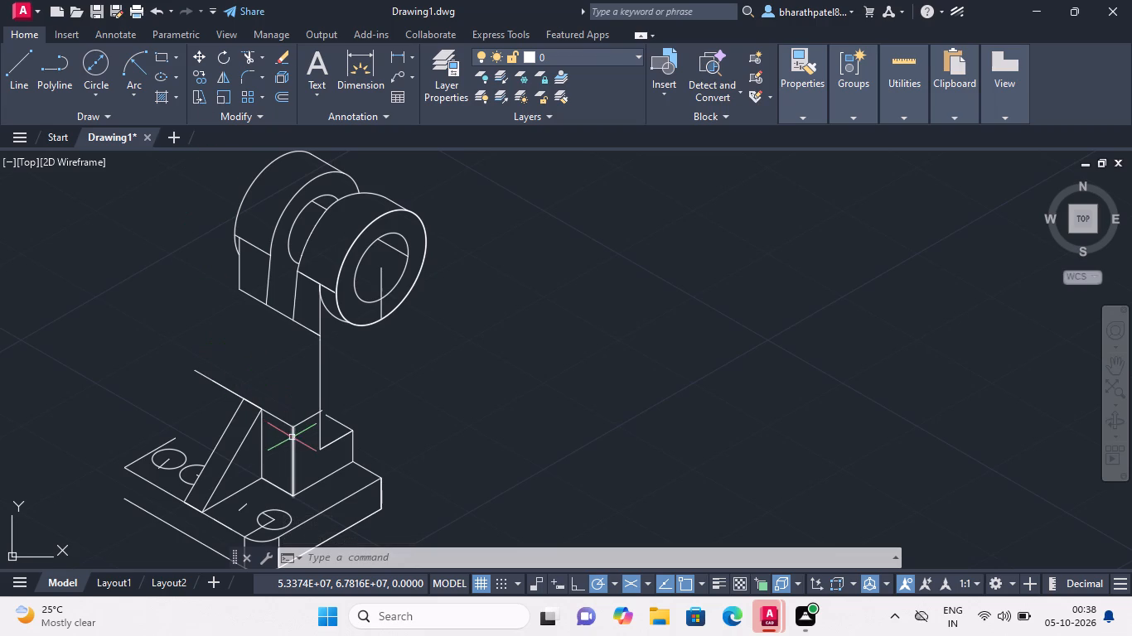
{"action": "scroll", "coordinate": [298, 407], "scroll_direction": "up", "scroll_amount": 2}
{"action": "scroll", "coordinate": [295, 405], "scroll_direction": "down", "scroll_amount": 5}
{"action": "scroll", "coordinate": [278, 346], "scroll_direction": "up", "scroll_amount": 2}
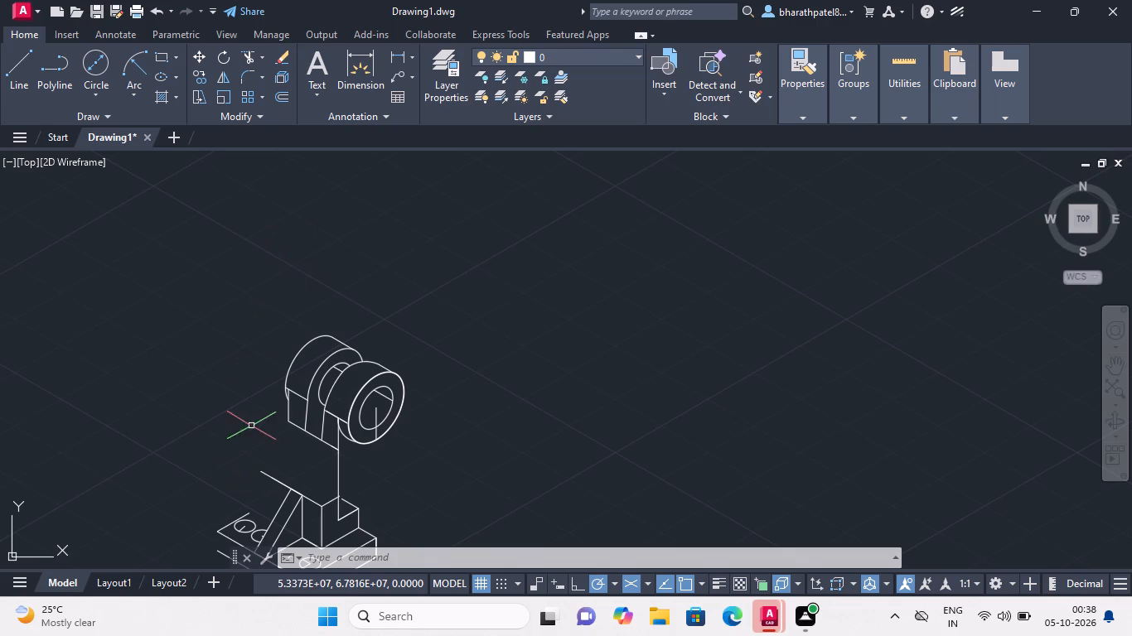
{"action": "scroll", "coordinate": [254, 329], "scroll_direction": "down", "scroll_amount": 2}
{"action": "scroll", "coordinate": [239, 381], "scroll_direction": "up", "scroll_amount": 3}
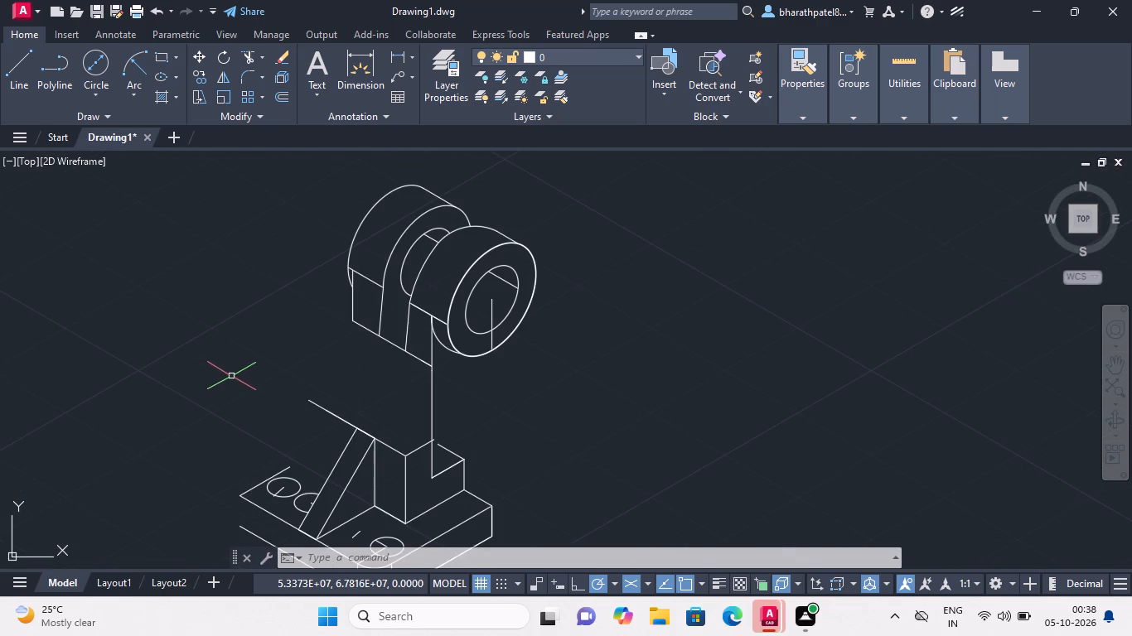
{"action": "left_click", "coordinate": [20, 65]}
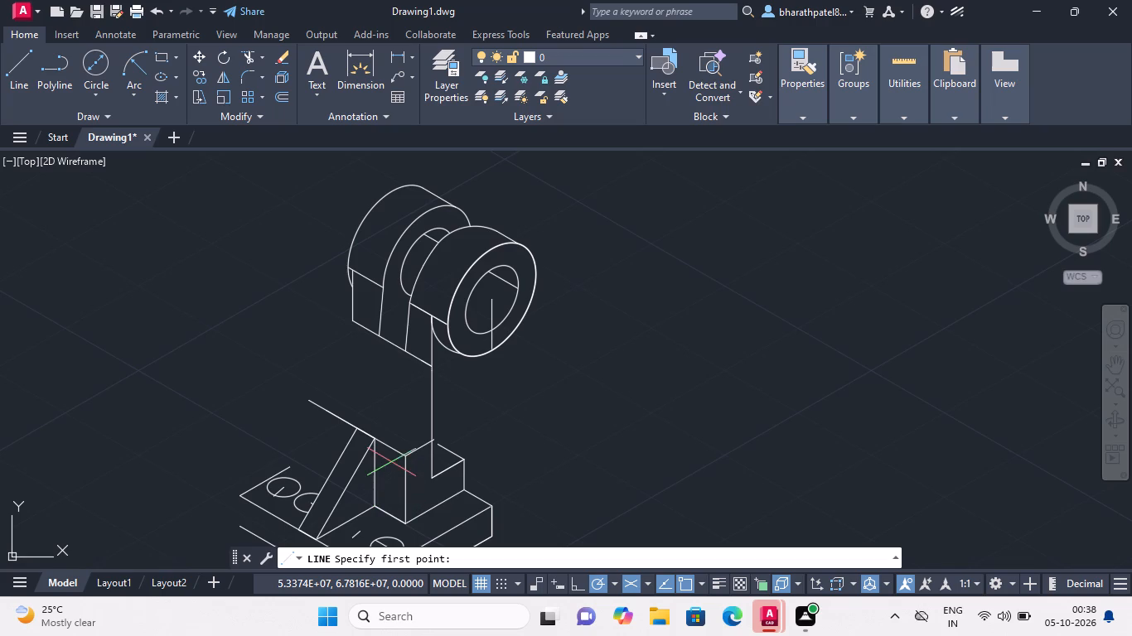
{"action": "scroll", "coordinate": [396, 463], "scroll_direction": "up", "scroll_amount": 4}
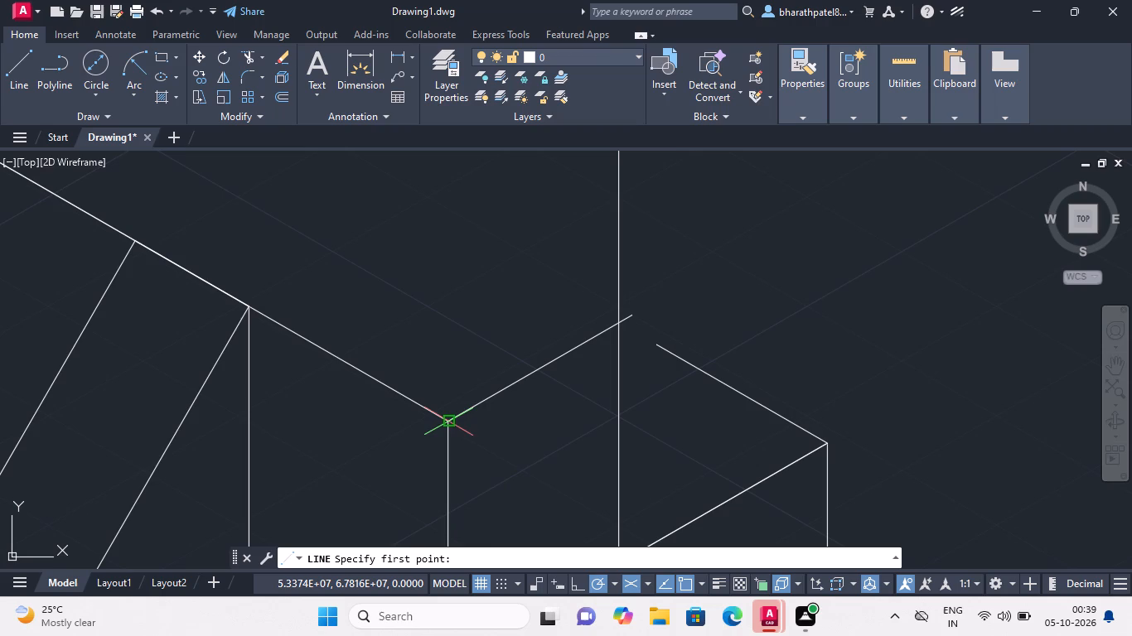
{"action": "left_click", "coordinate": [449, 423]}
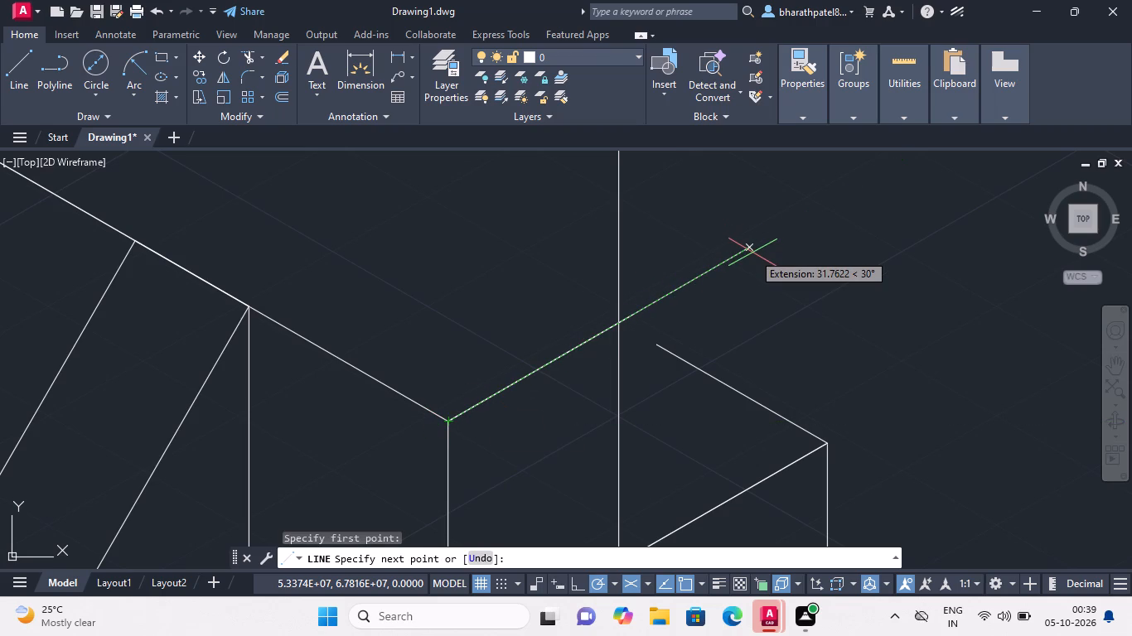
{"action": "key", "text": "1"}
{"action": "key", "text": "0"}
{"action": "key", "text": "Return"}
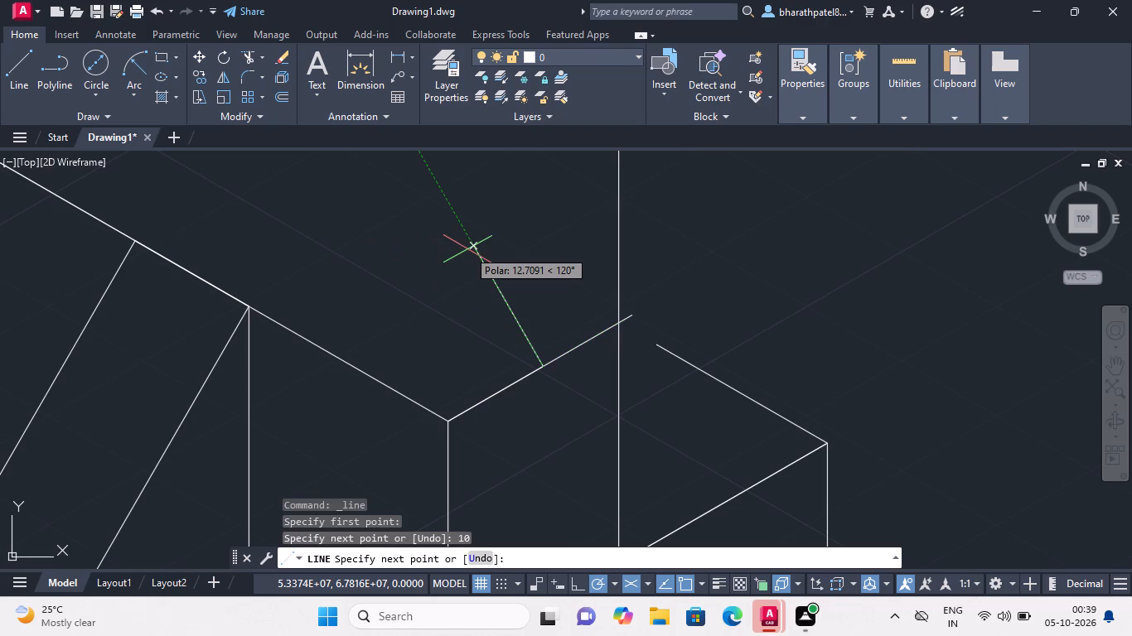
{"action": "key", "text": "Escape"}
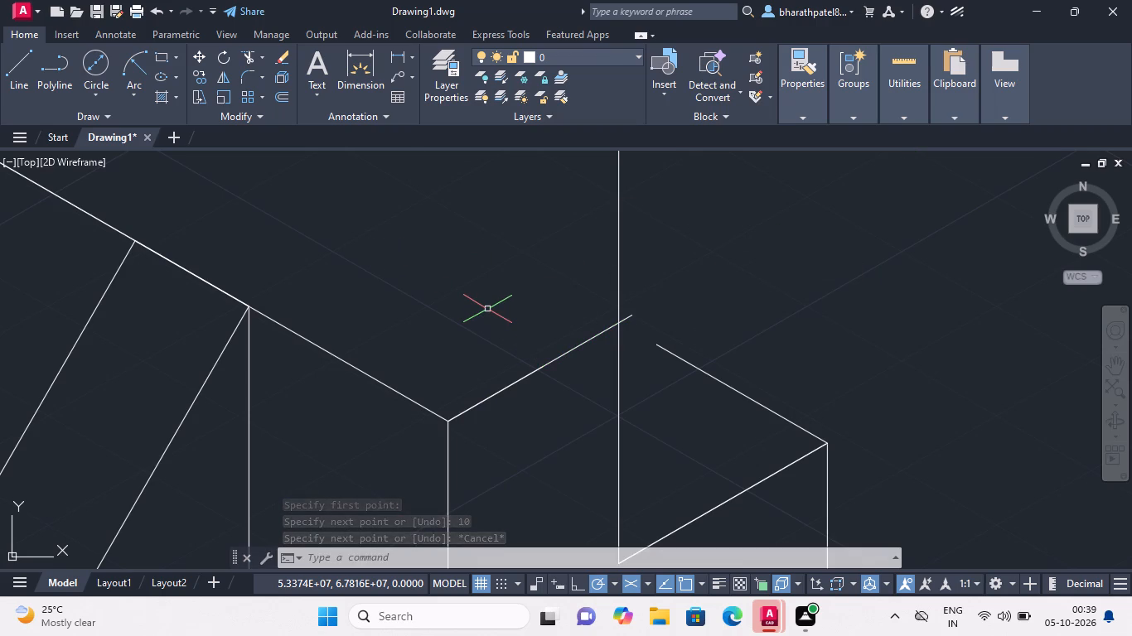
Draw a 5-unit line at 30° from the upright block's top front corner along the same top edge.
{"action": "left_click", "coordinate": [11, 72]}
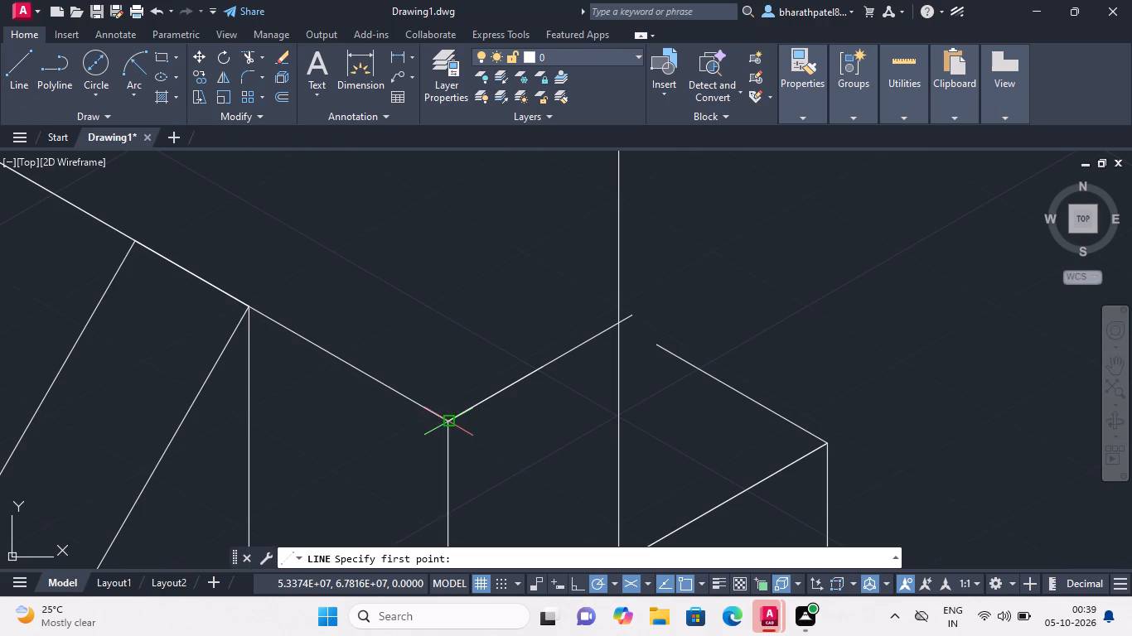
{"action": "left_click", "coordinate": [452, 424]}
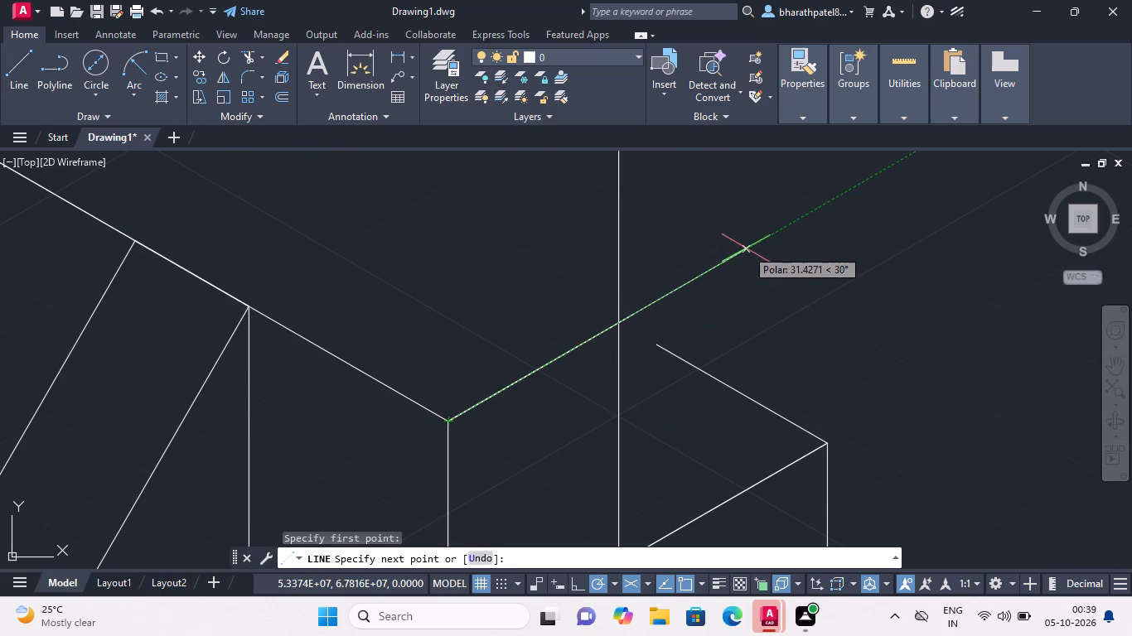
{"action": "key", "text": "5"}
{"action": "key", "text": "Return"}
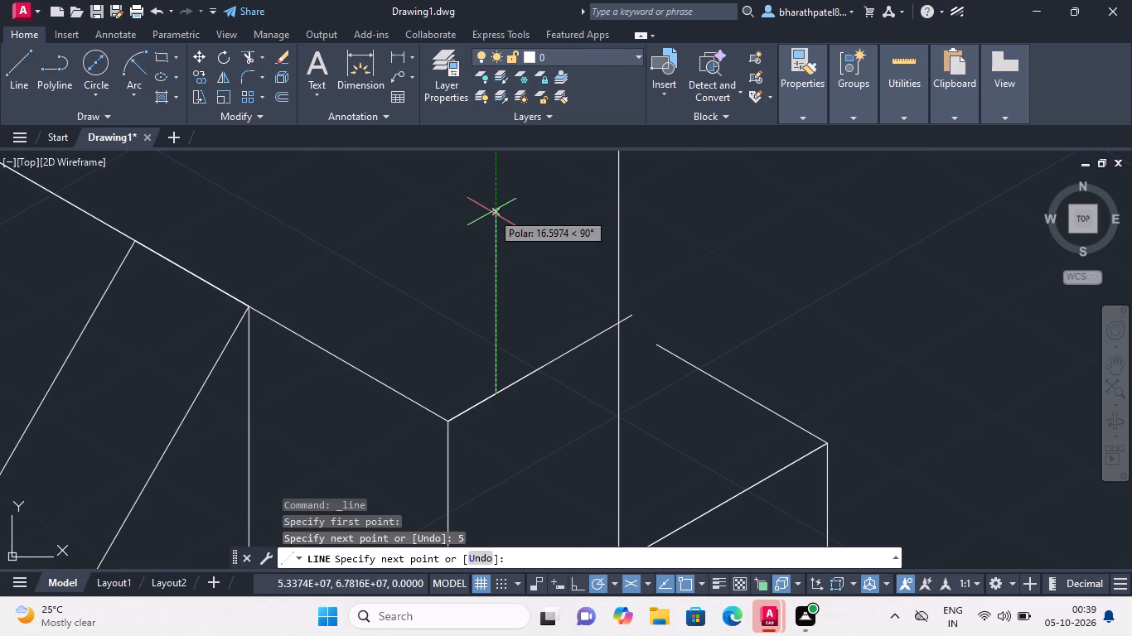
{"action": "scroll", "coordinate": [491, 212], "scroll_direction": "down", "scroll_amount": 4}
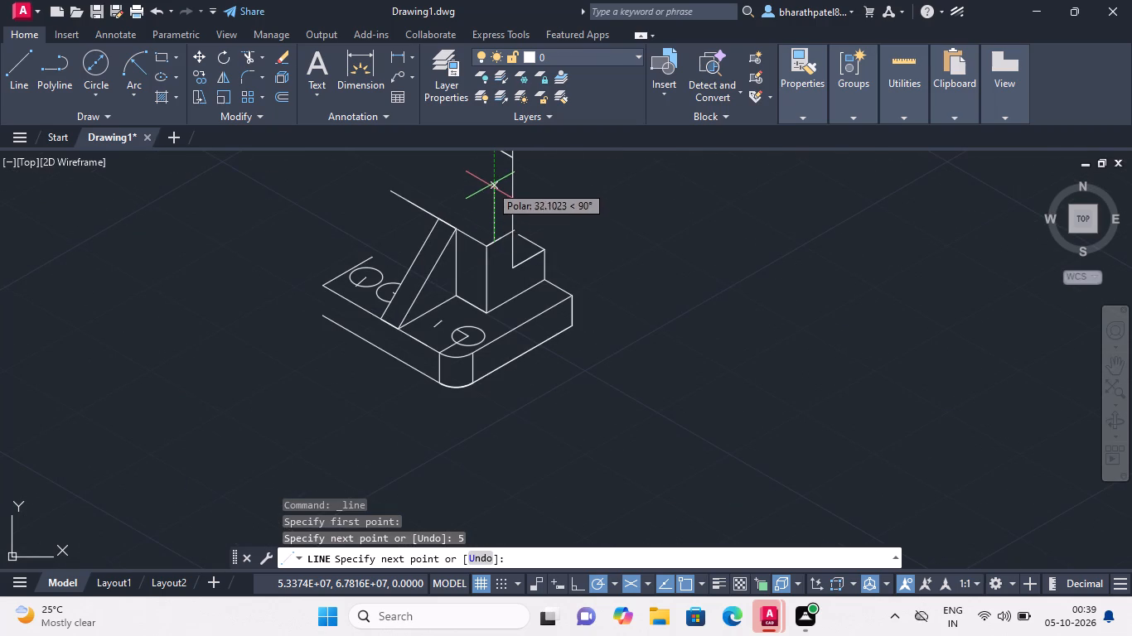
{"action": "scroll", "coordinate": [433, 270], "scroll_direction": "down", "scroll_amount": 3}
{"action": "scroll", "coordinate": [437, 216], "scroll_direction": "up", "scroll_amount": 3}
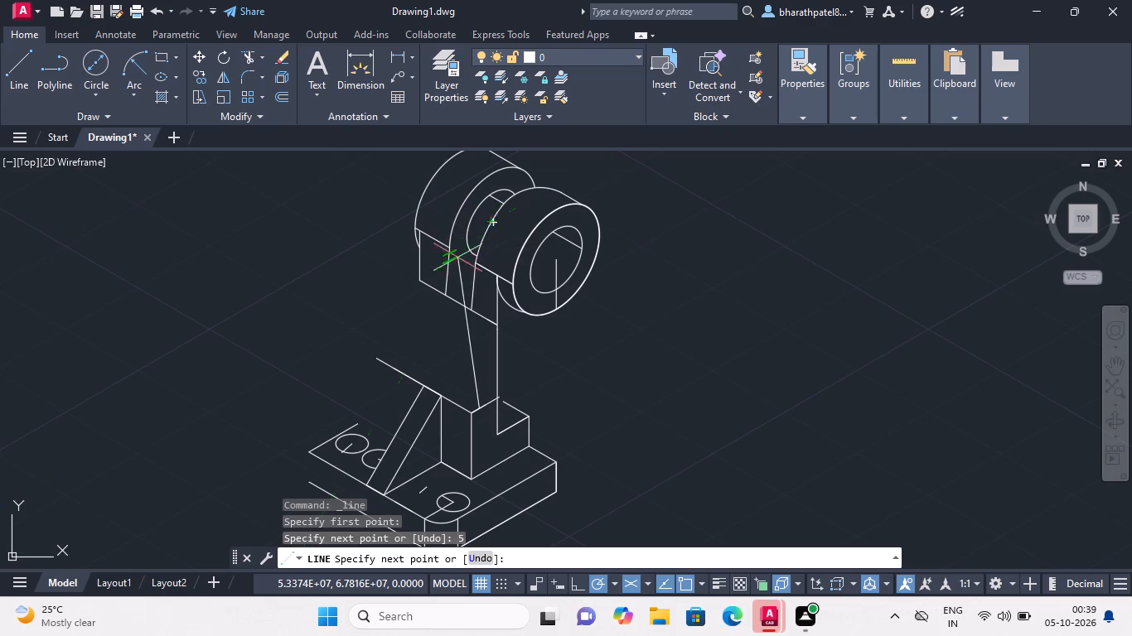
{"action": "key", "text": "Escape"}
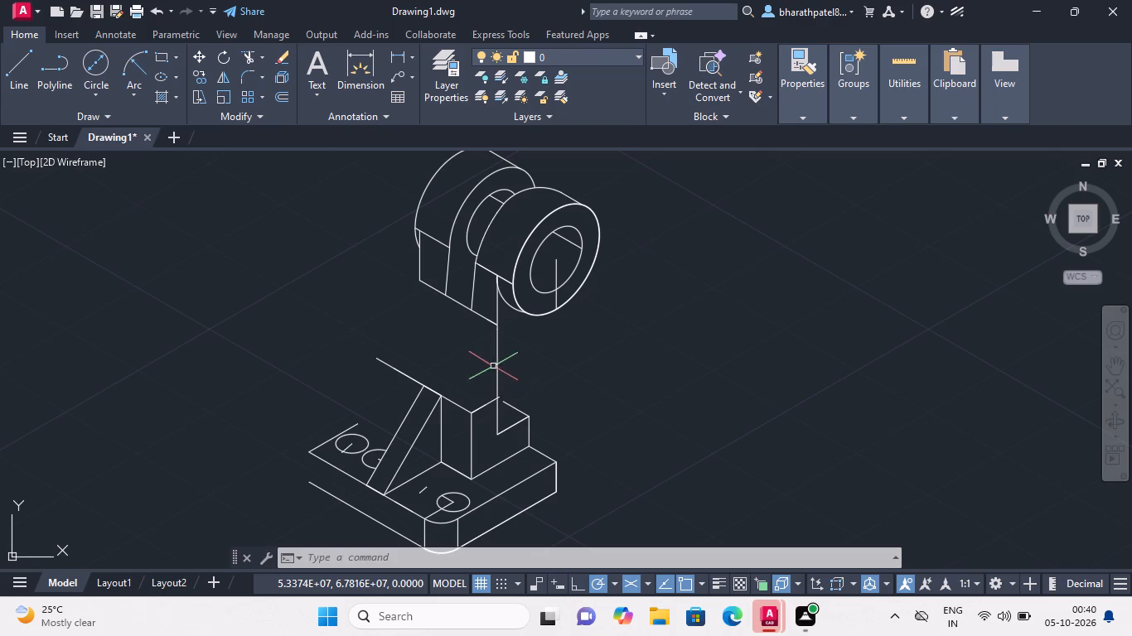
Copy the cylindrical hub with the vertical line below it and paste the copy in the empty area beside the bracket.
{"action": "scroll", "coordinate": [452, 308], "scroll_direction": "down", "scroll_amount": 1}
{"action": "left_click", "coordinate": [385, 181]}
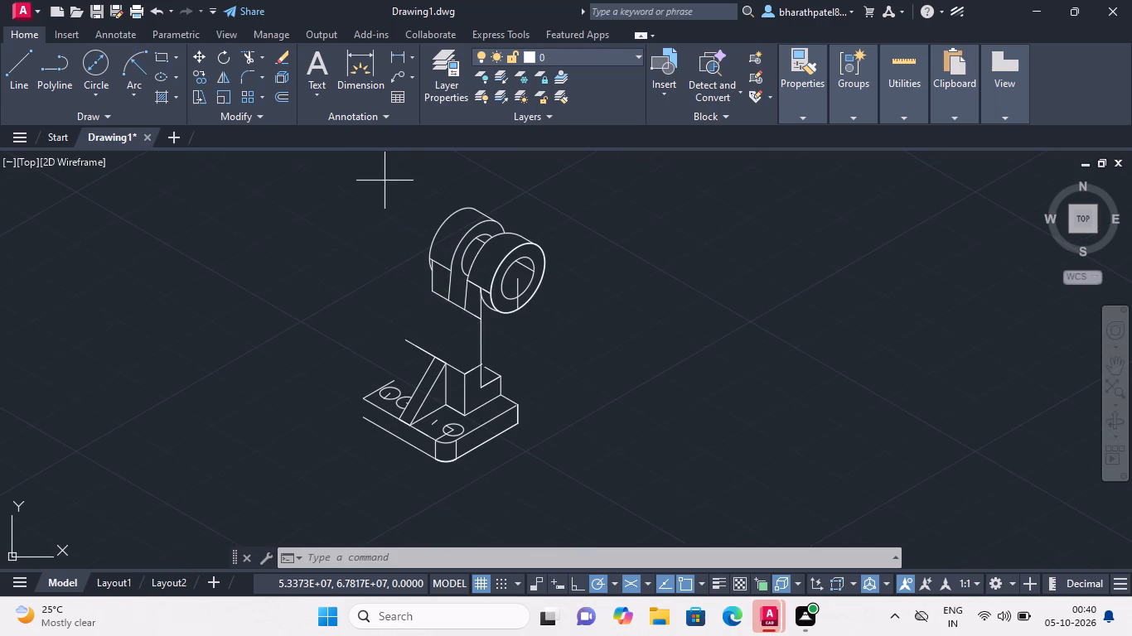
{"action": "left_click", "coordinate": [576, 329]}
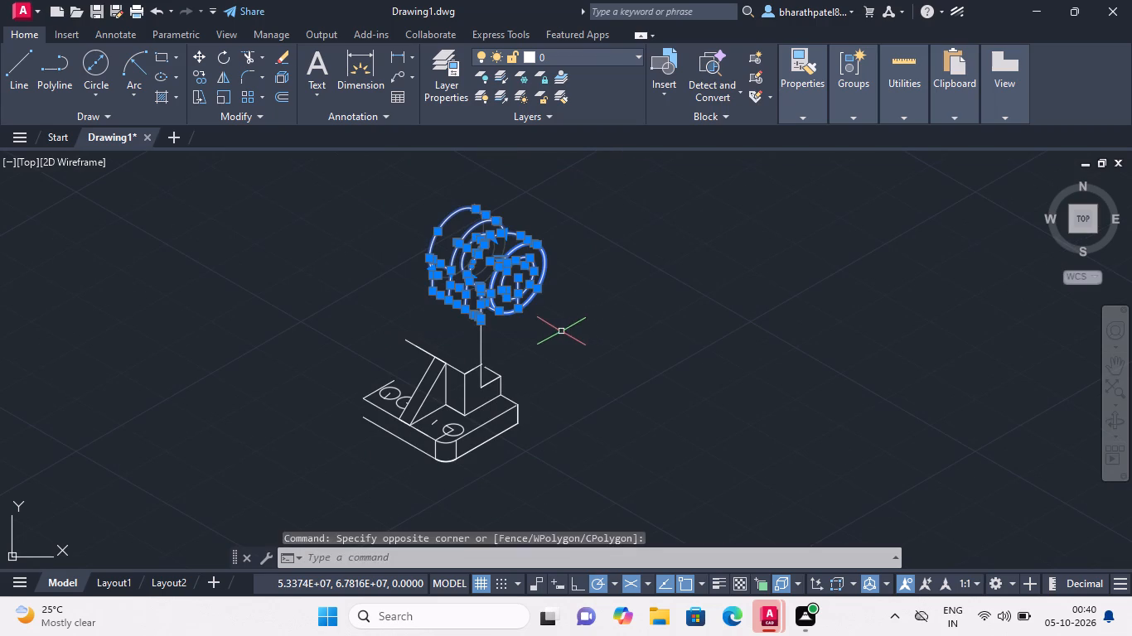
{"action": "left_click", "coordinate": [479, 335]}
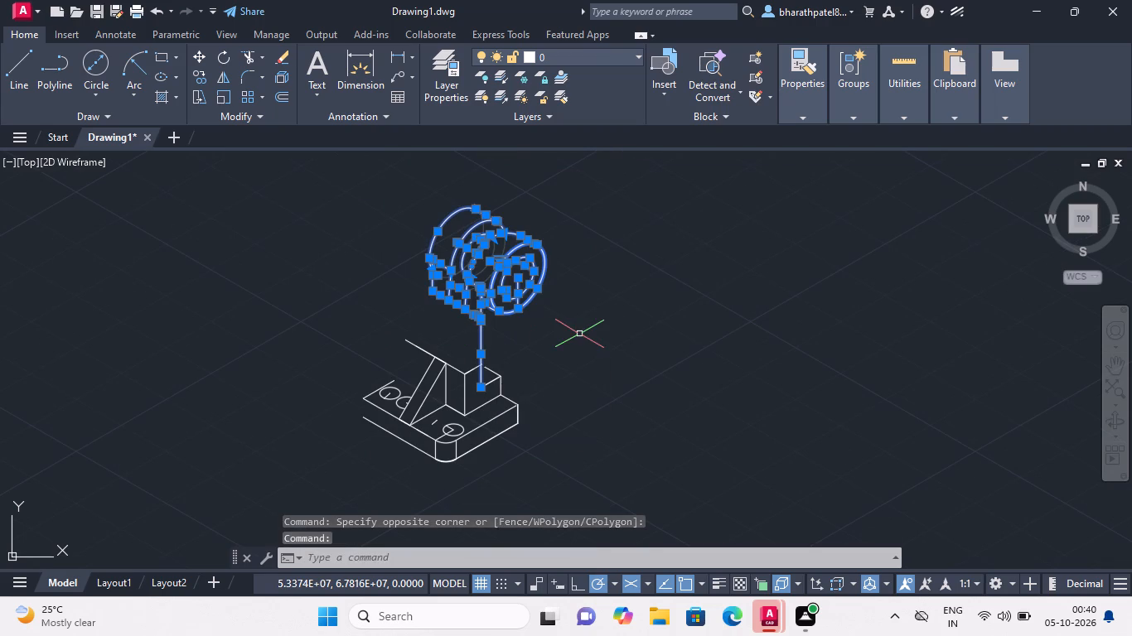
{"action": "key", "text": "ctrl+c"}
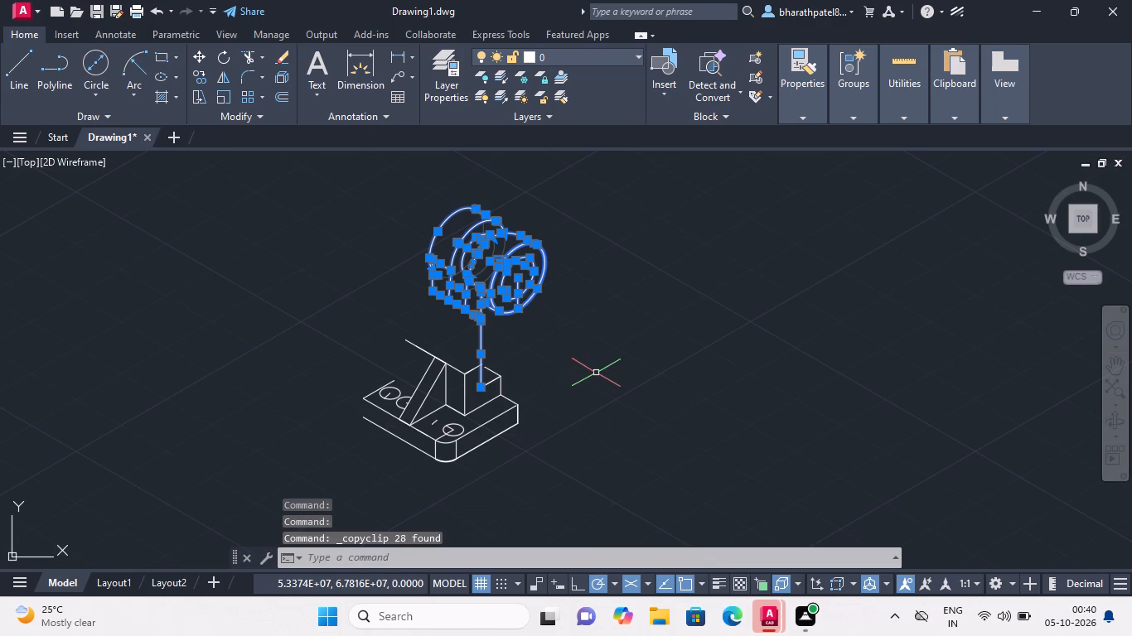
{"action": "scroll", "coordinate": [537, 352], "scroll_direction": "down", "scroll_amount": 3}
{"action": "scroll", "coordinate": [673, 328], "scroll_direction": "up", "scroll_amount": 2}
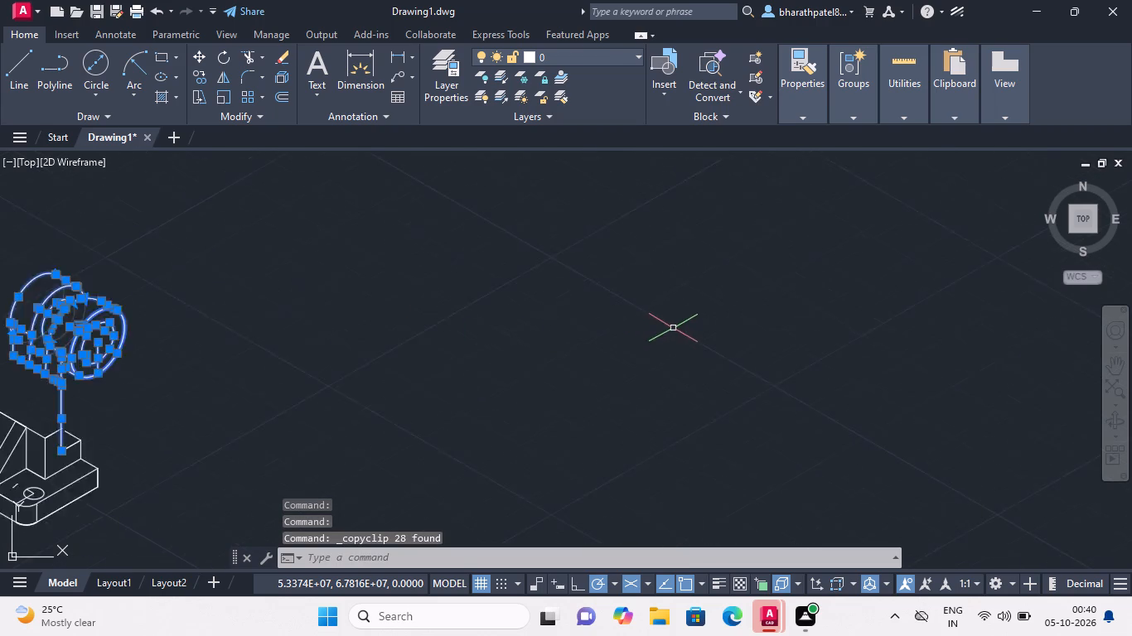
{"action": "scroll", "coordinate": [673, 328], "scroll_direction": "up", "scroll_amount": 2}
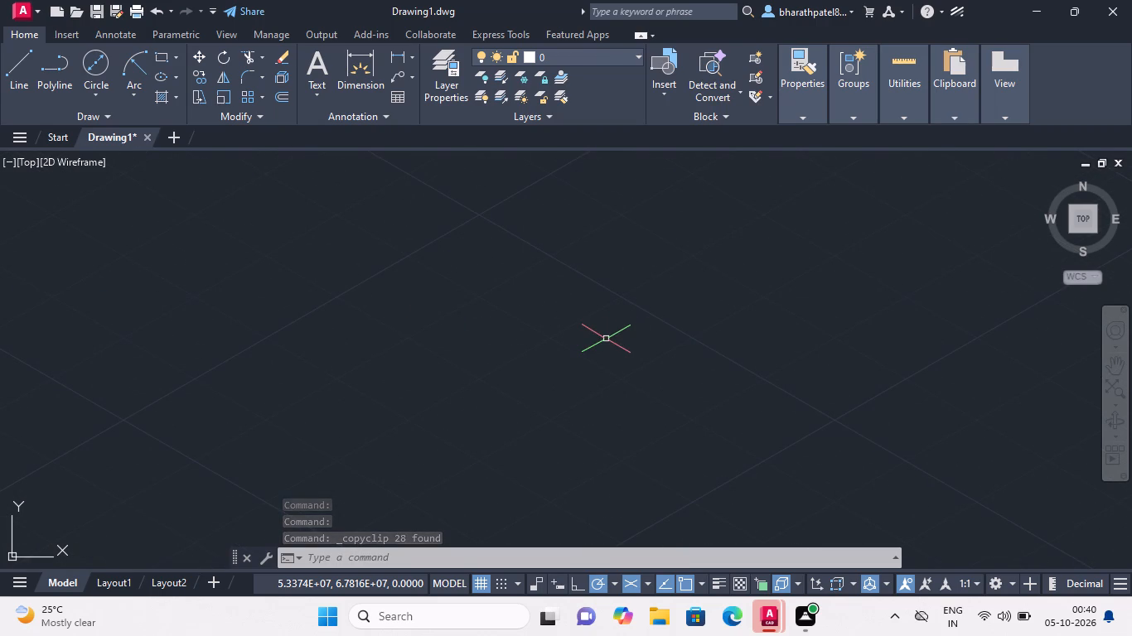
{"action": "key", "text": "ctrl+v"}
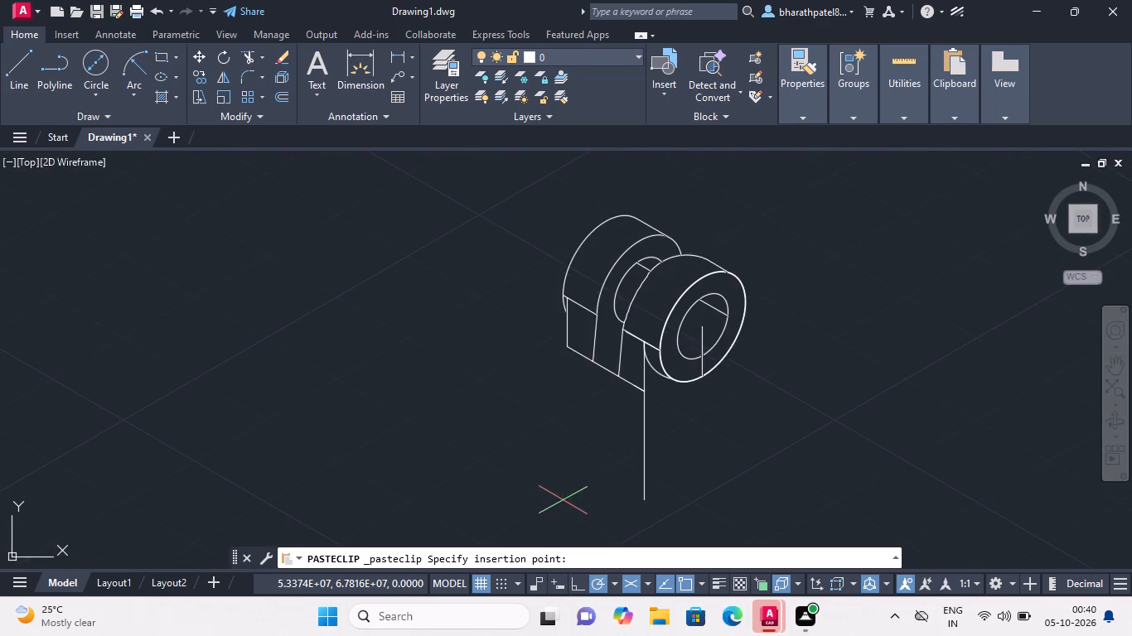
{"action": "left_click", "coordinate": [502, 451]}
Turn on command history logging with LOGFILEON.
{"action": "left_click", "coordinate": [578, 557]}
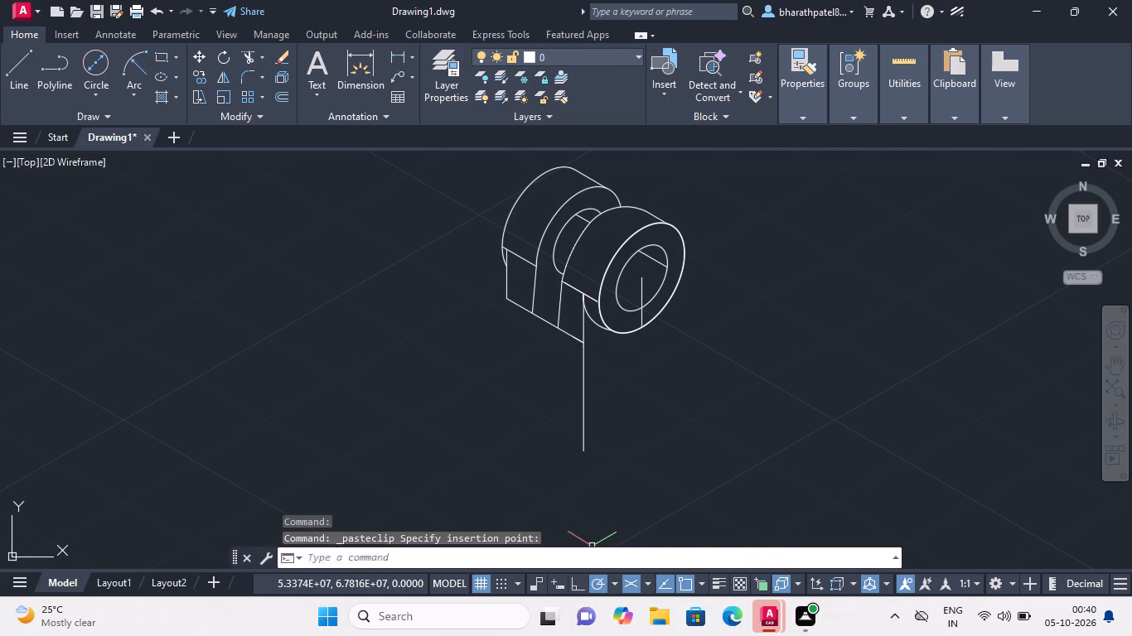
{"action": "type", "text": "LO"}
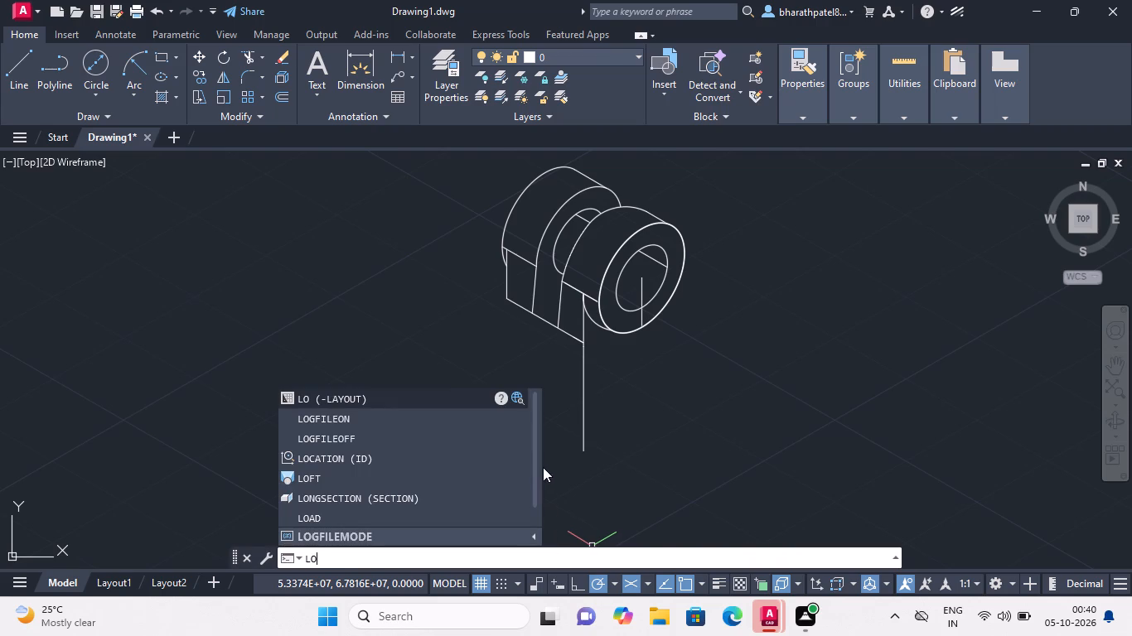
{"action": "left_click", "coordinate": [395, 418]}
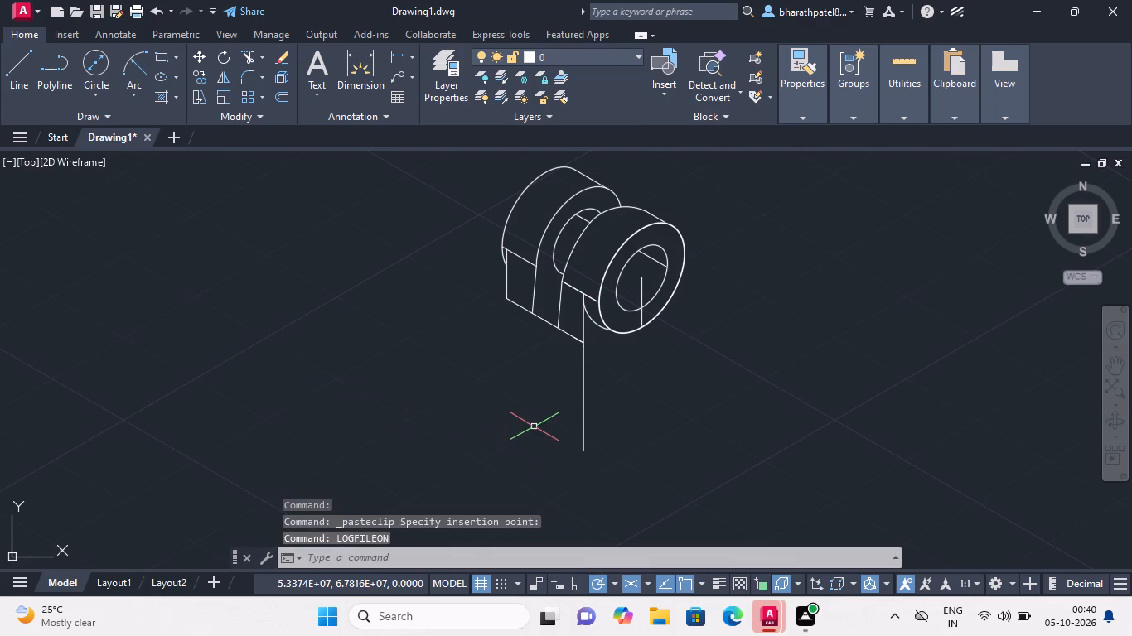
Draw a 140-unit line vertically downward from the centre of the copied hub's front face.
{"action": "scroll", "coordinate": [613, 349], "scroll_direction": "down", "scroll_amount": 2}
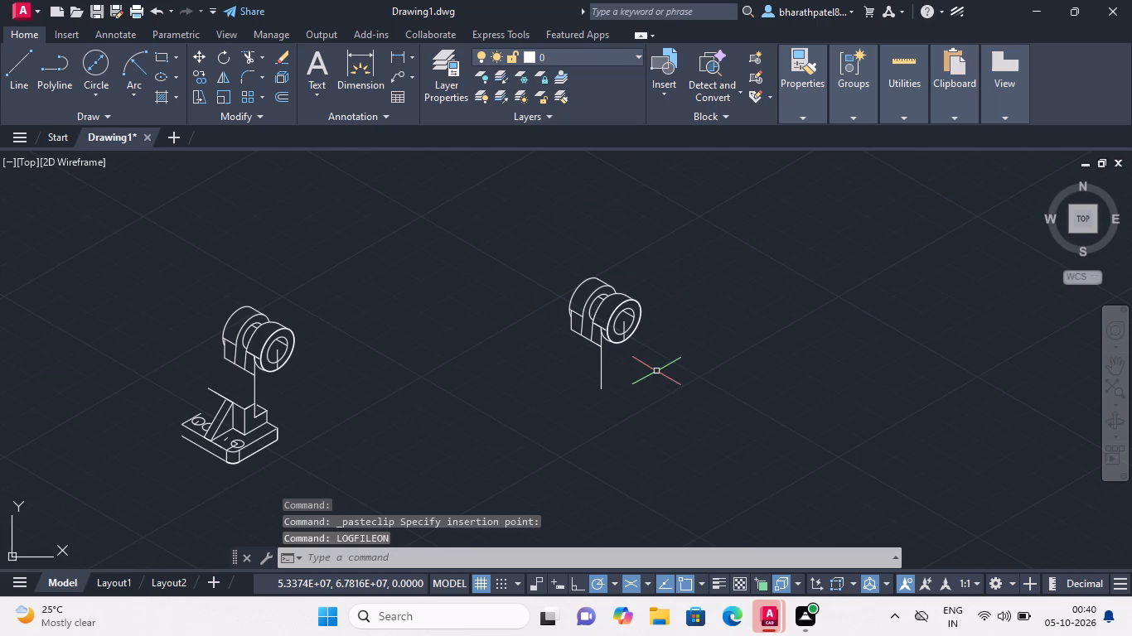
{"action": "scroll", "coordinate": [651, 367], "scroll_direction": "up", "scroll_amount": 1}
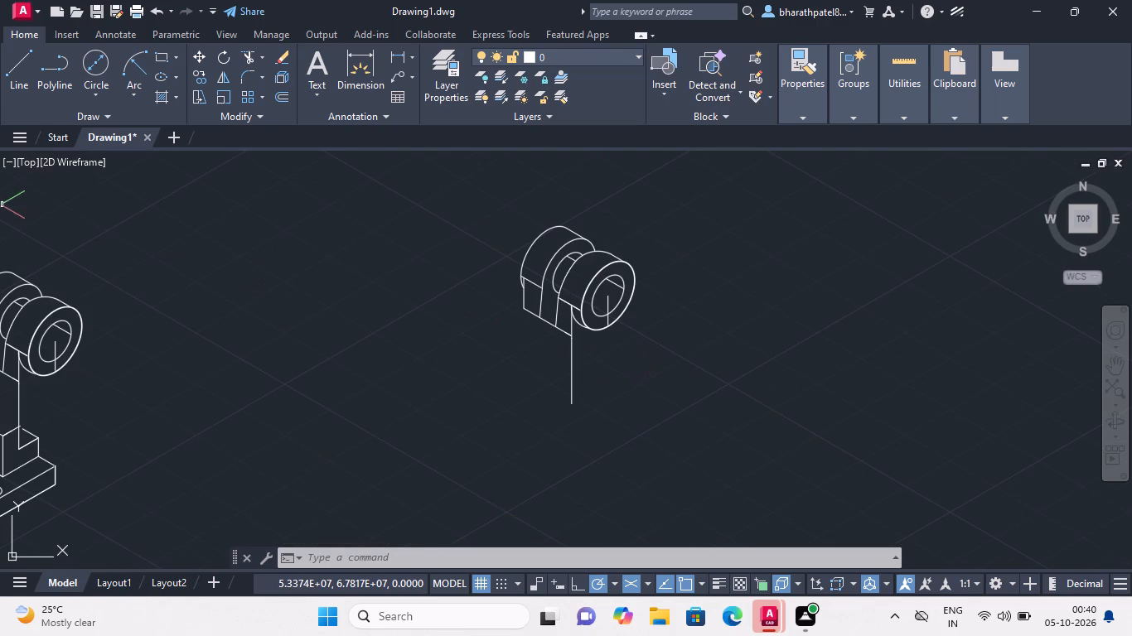
{"action": "left_click", "coordinate": [17, 78]}
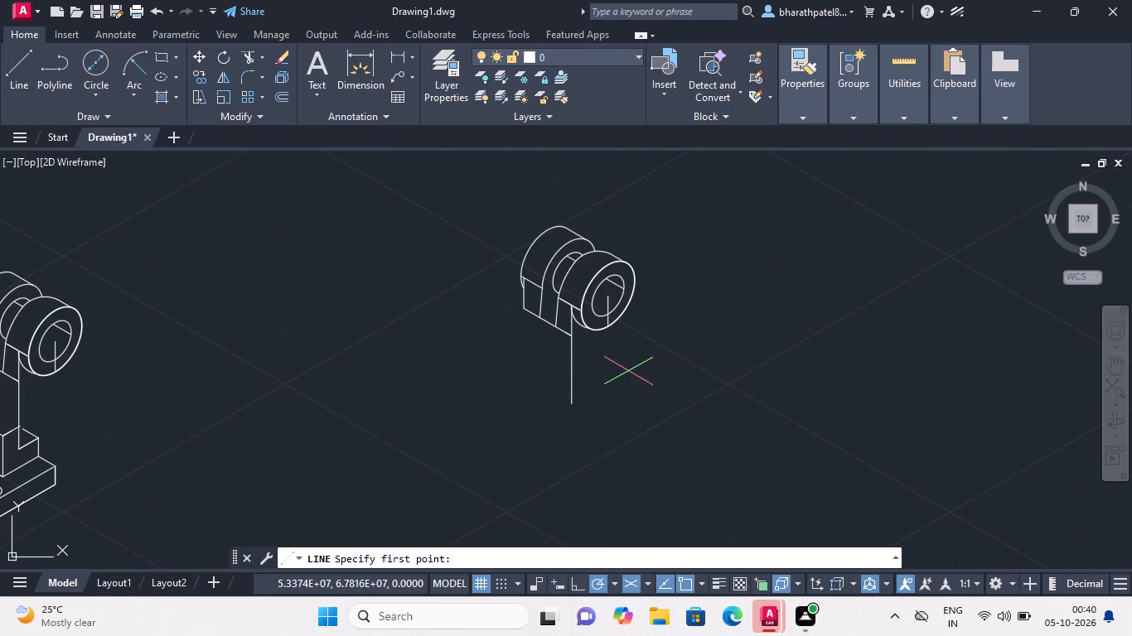
{"action": "left_click", "coordinate": [607, 296]}
{"action": "scroll", "coordinate": [607, 349], "scroll_direction": "down", "scroll_amount": 1}
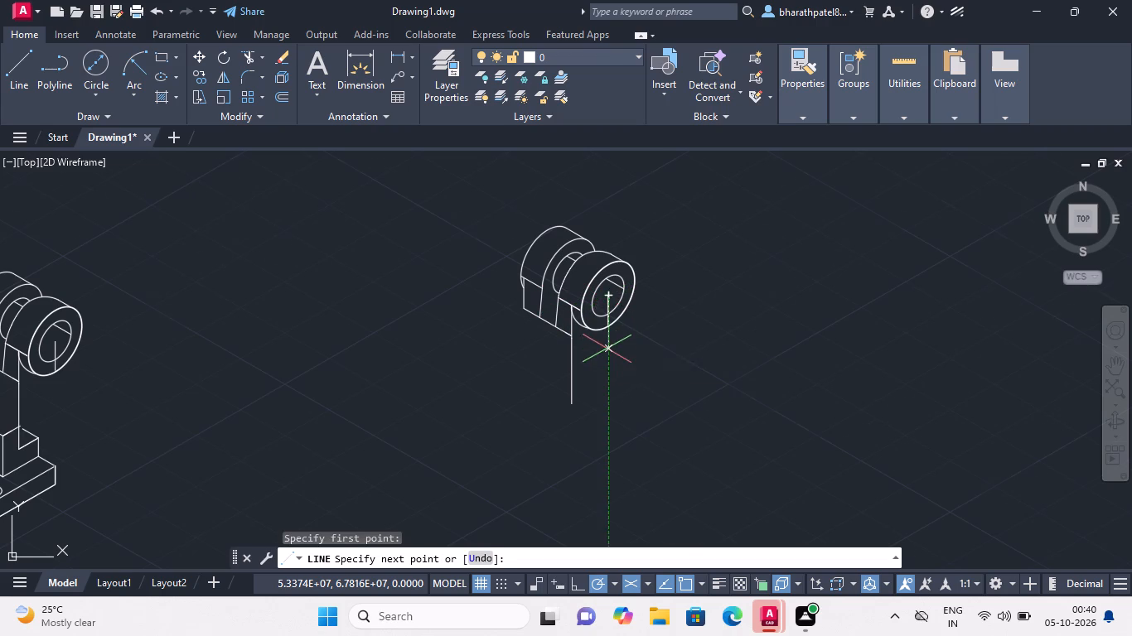
{"action": "scroll", "coordinate": [607, 349], "scroll_direction": "down", "scroll_amount": 1}
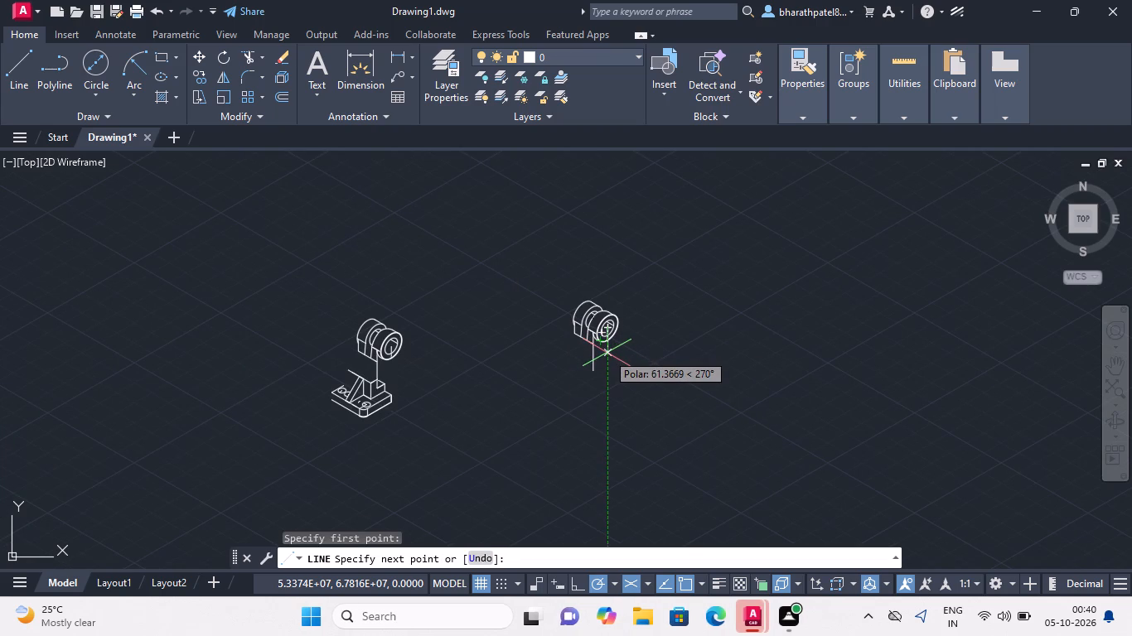
{"action": "scroll", "coordinate": [593, 354], "scroll_direction": "down", "scroll_amount": 1}
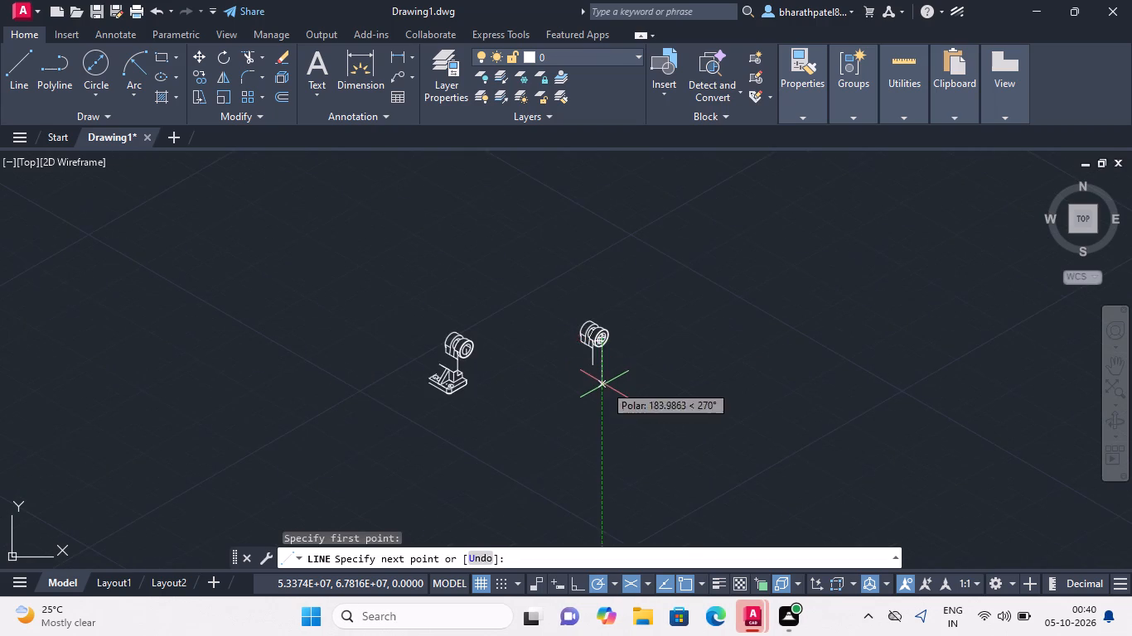
{"action": "scroll", "coordinate": [604, 384], "scroll_direction": "up", "scroll_amount": 3}
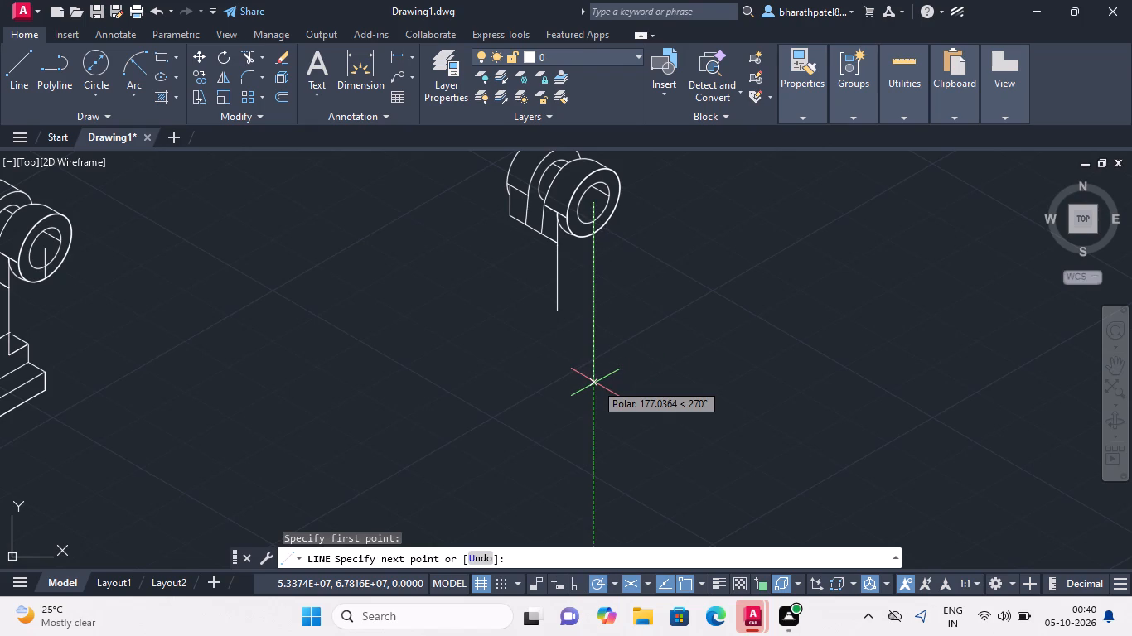
{"action": "key", "text": "1"}
{"action": "key", "text": "4"}
{"action": "key", "text": "0"}
{"action": "key", "text": "Return"}
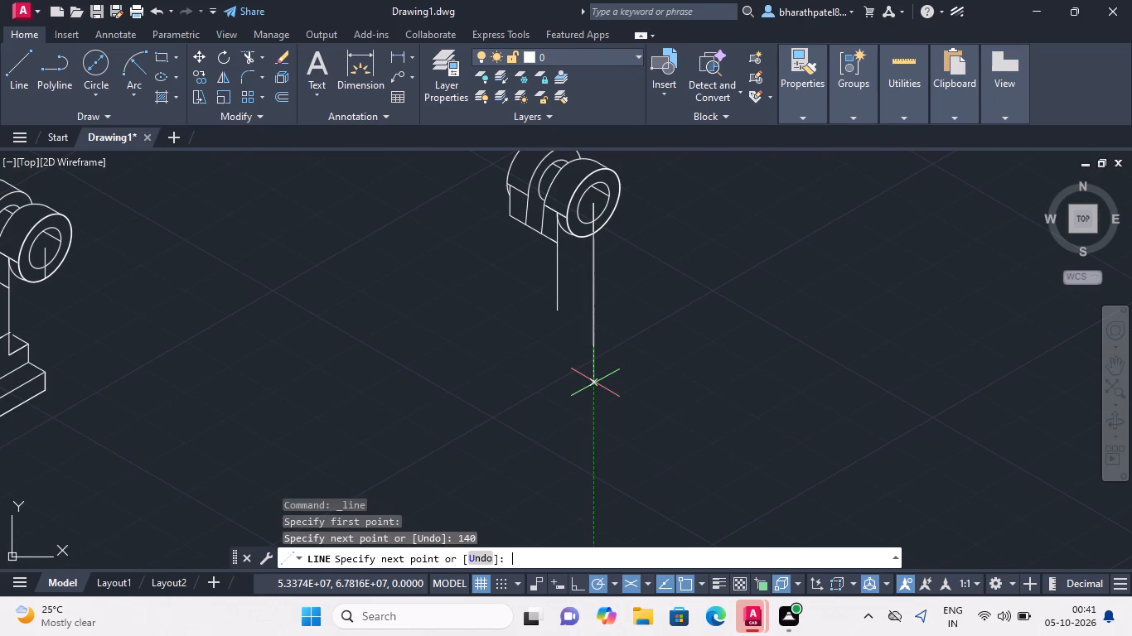
{"action": "key", "text": "Escape"}
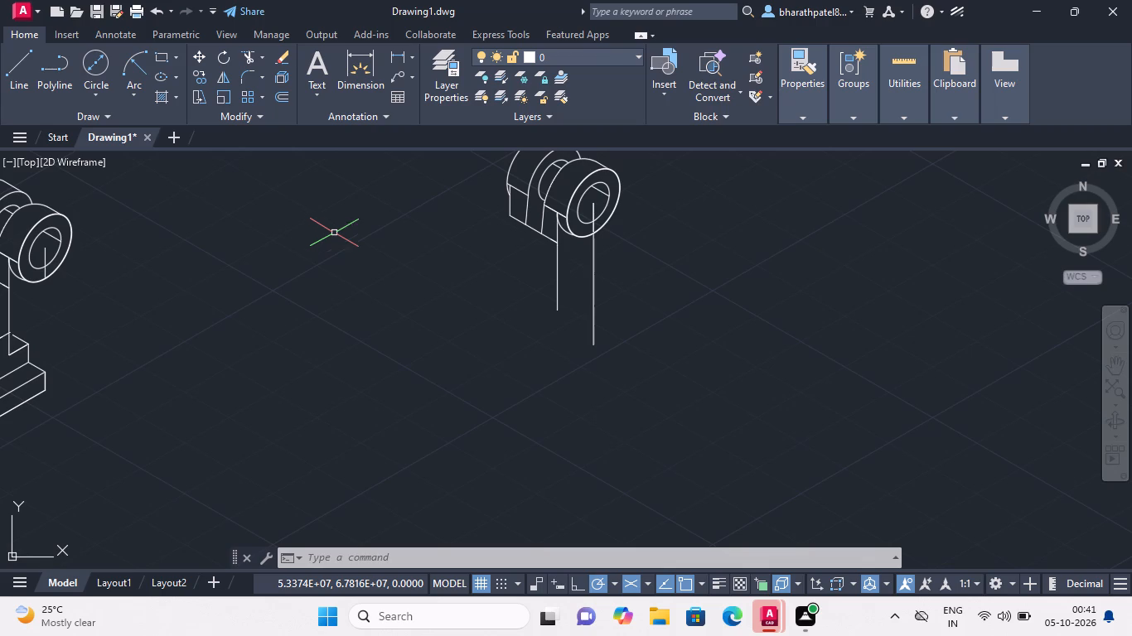
Draw an 80-unit line at 210° from the lower end of the vertical line below the copied hub.
{"action": "scroll", "coordinate": [349, 180], "scroll_direction": "down", "scroll_amount": 2}
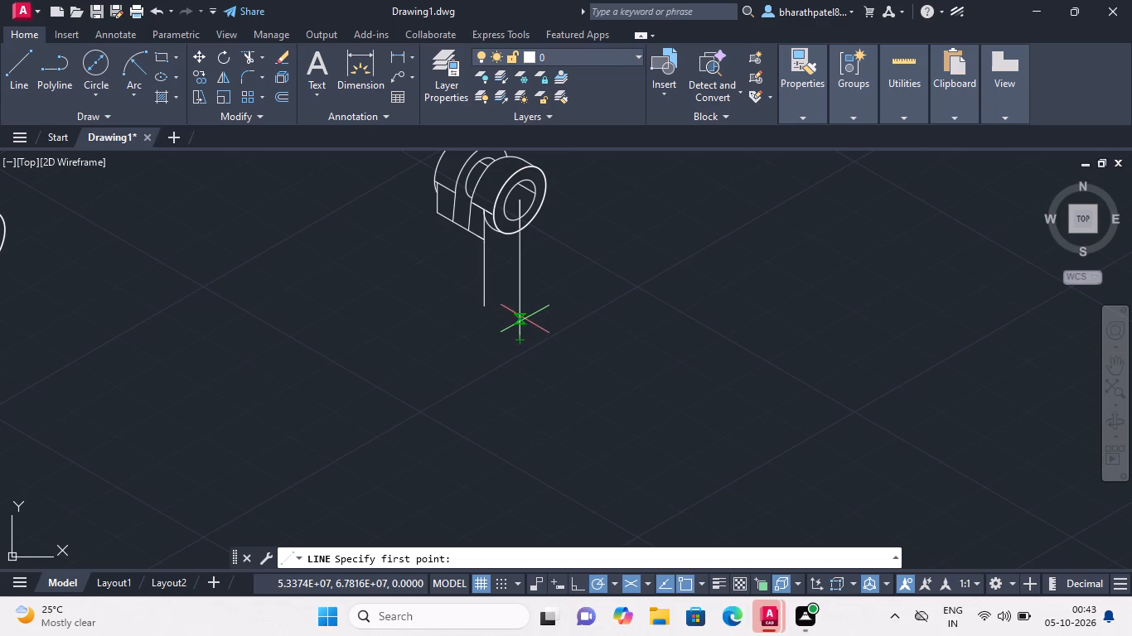
{"action": "left_click", "coordinate": [520, 344]}
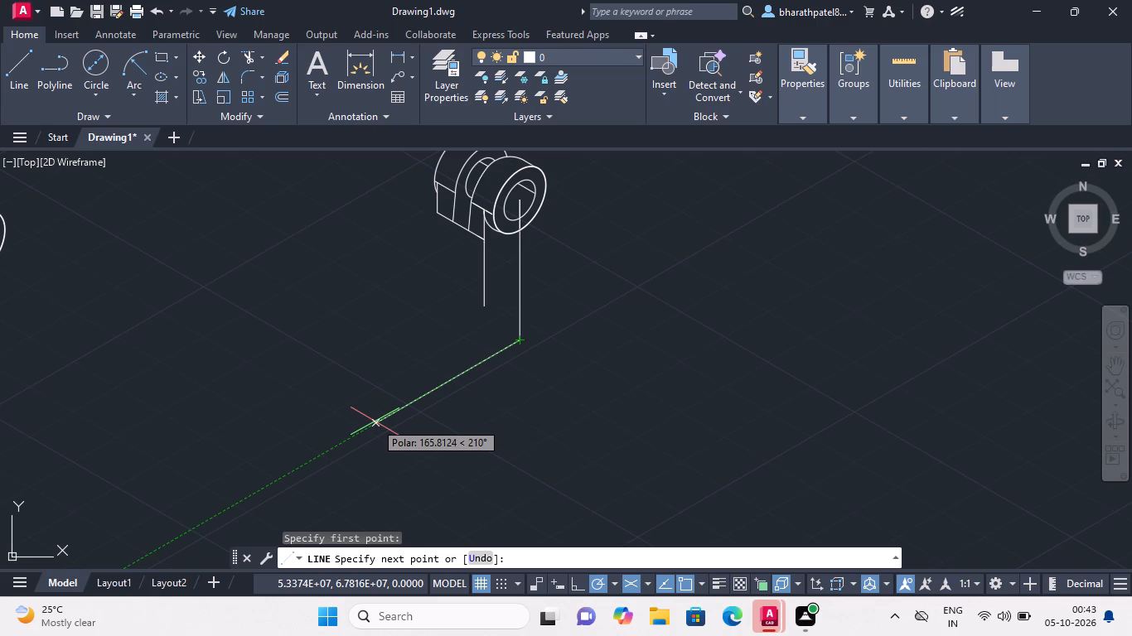
{"action": "type", "text": "80"}
{"action": "key", "text": "Return"}
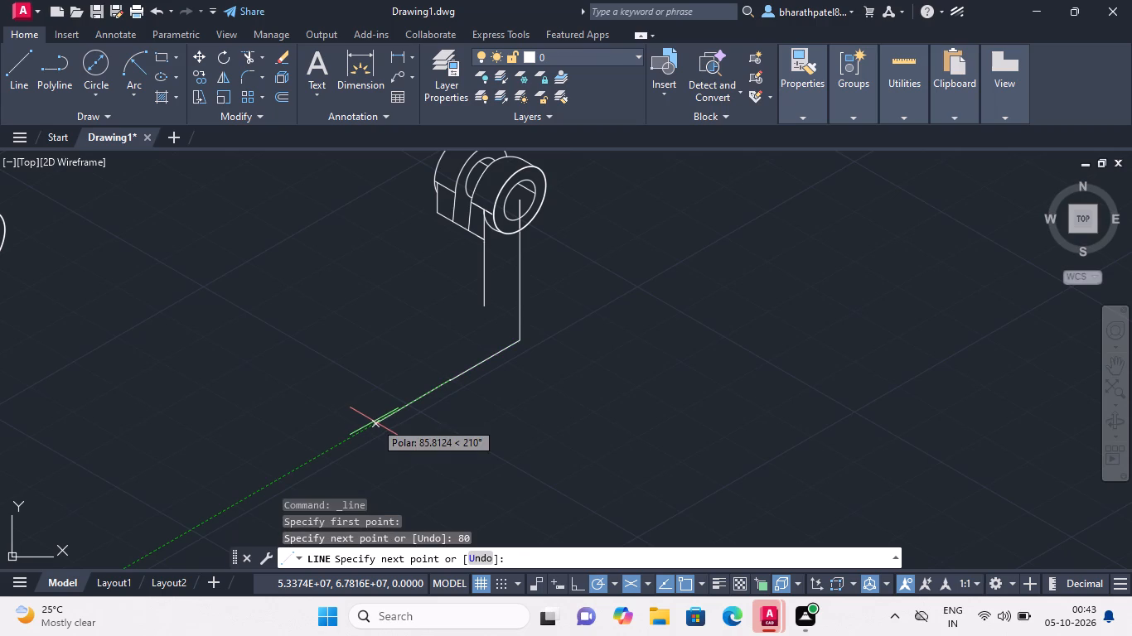
{"action": "key", "text": "Escape"}
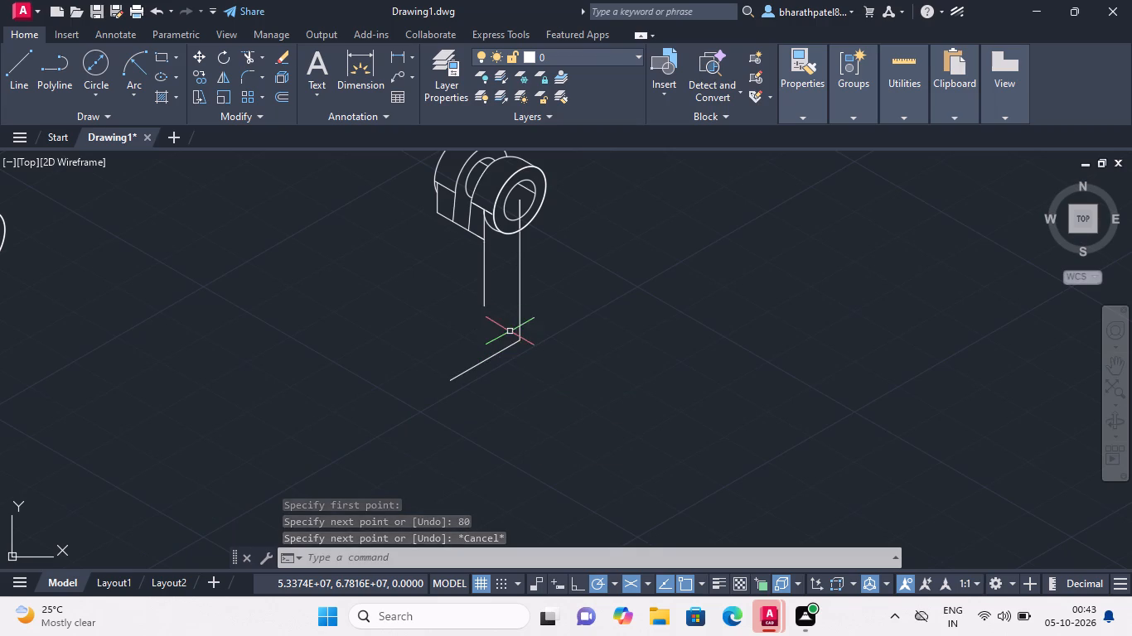
From the same lower end, draw an 18-unit line vertically upward, continuing with an 80-unit line at 210°.
{"action": "left_click", "coordinate": [8, 58]}
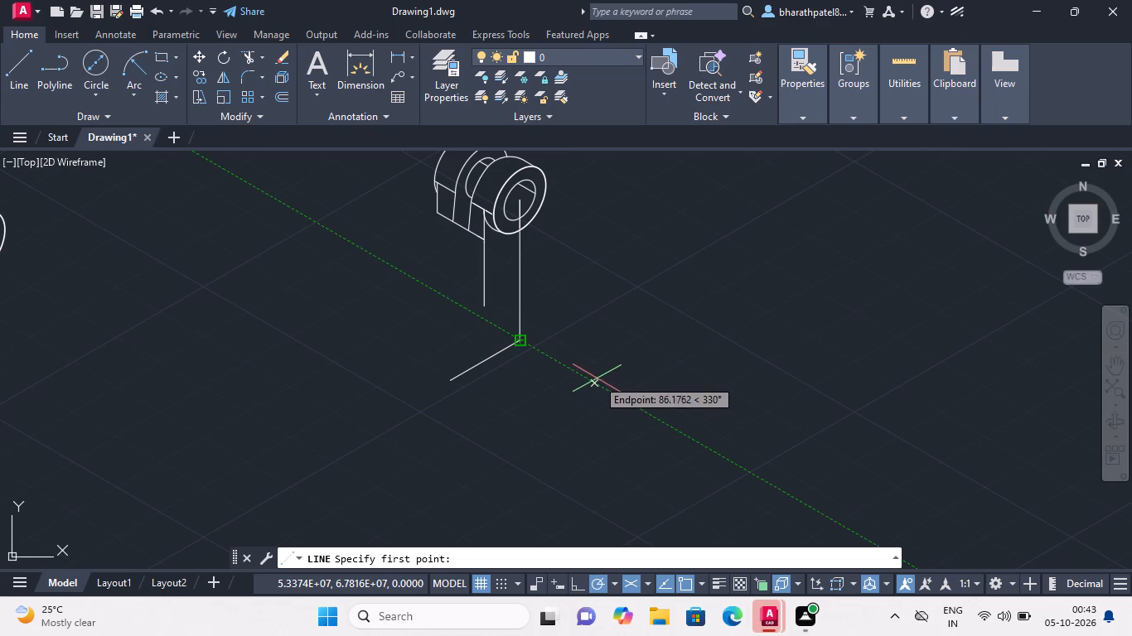
{"action": "double_click", "coordinate": [519, 337]}
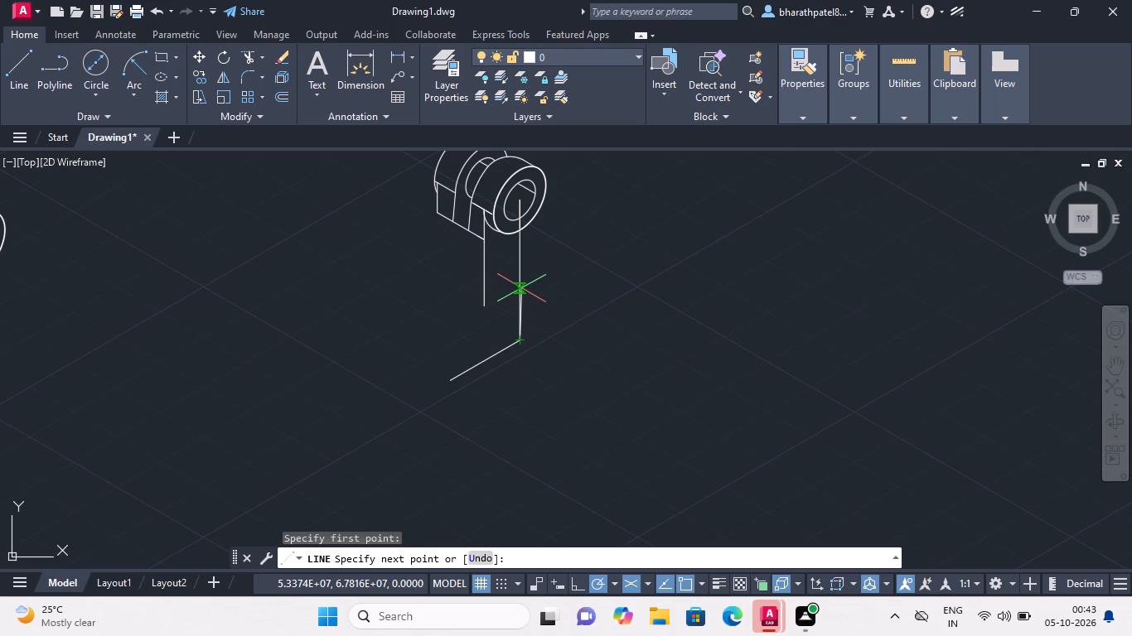
{"action": "type", "text": "18"}
{"action": "key", "text": "Return"}
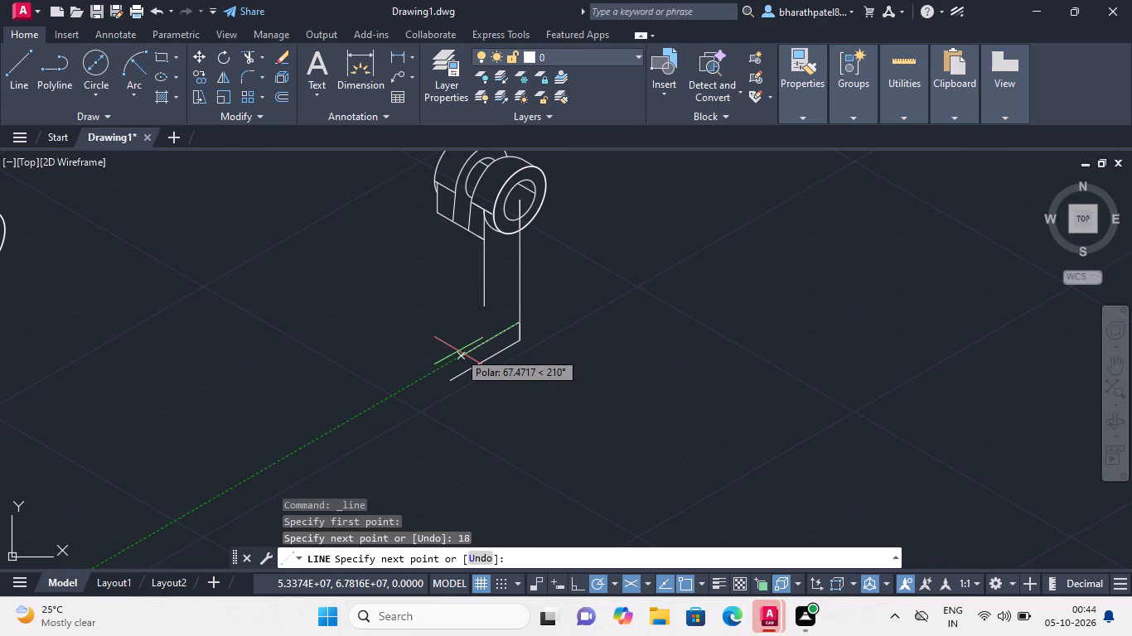
{"action": "type", "text": "80"}
{"action": "key", "text": "Return"}
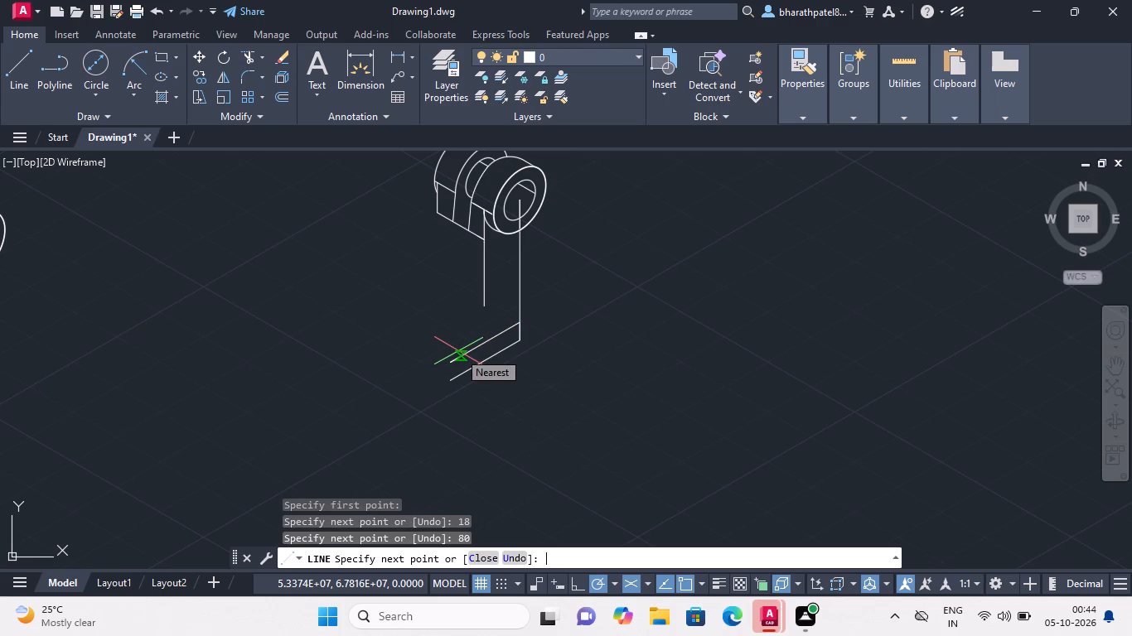
{"action": "key", "text": "Escape"}
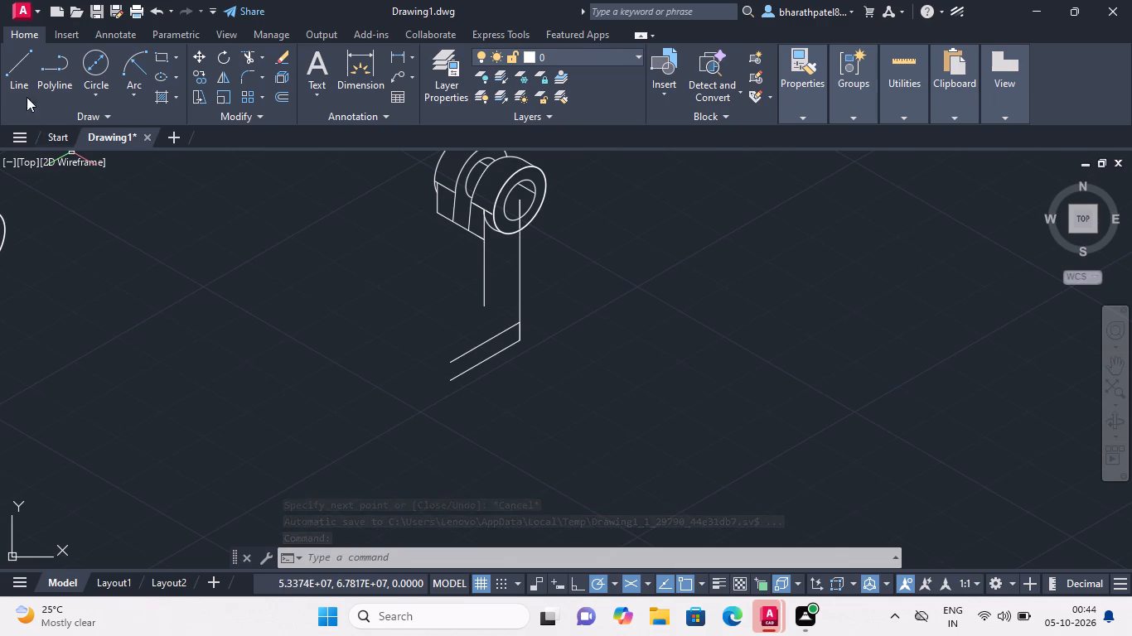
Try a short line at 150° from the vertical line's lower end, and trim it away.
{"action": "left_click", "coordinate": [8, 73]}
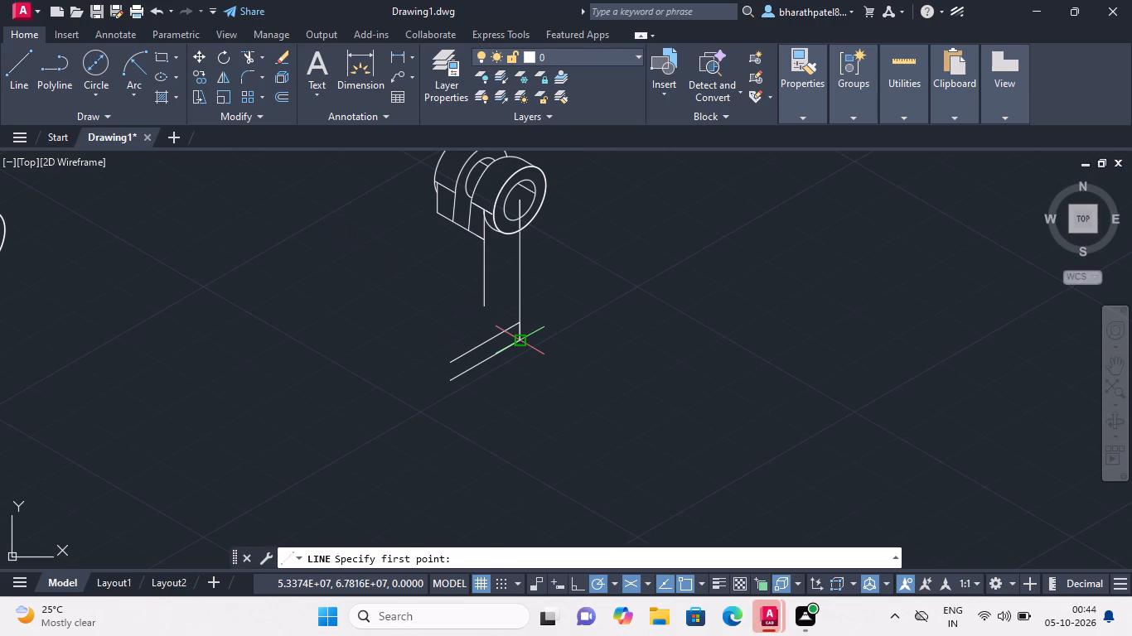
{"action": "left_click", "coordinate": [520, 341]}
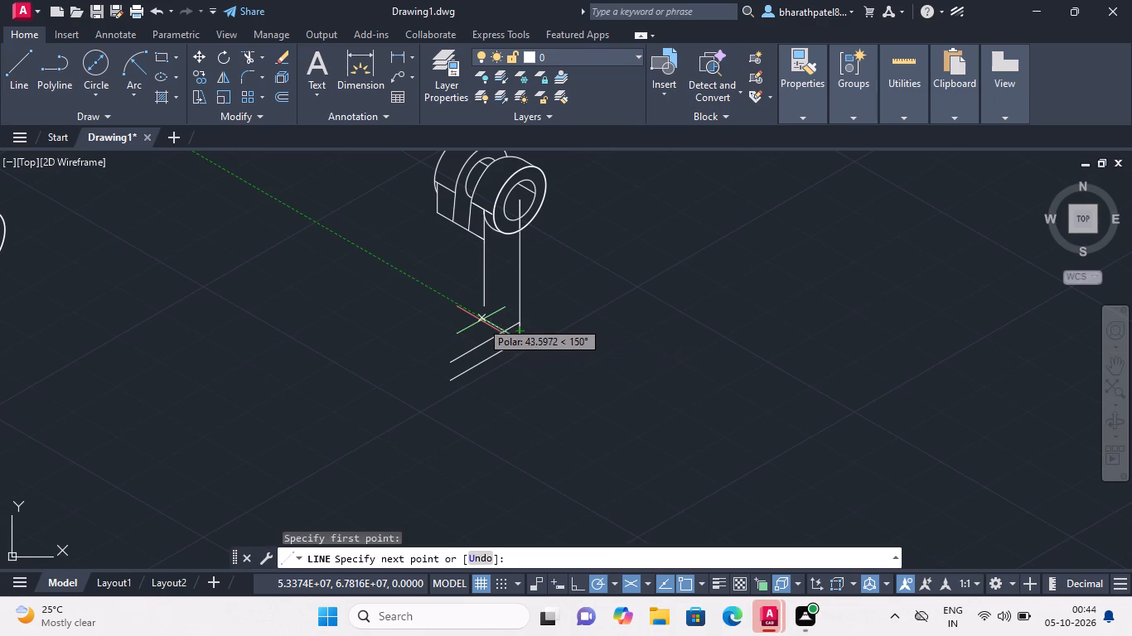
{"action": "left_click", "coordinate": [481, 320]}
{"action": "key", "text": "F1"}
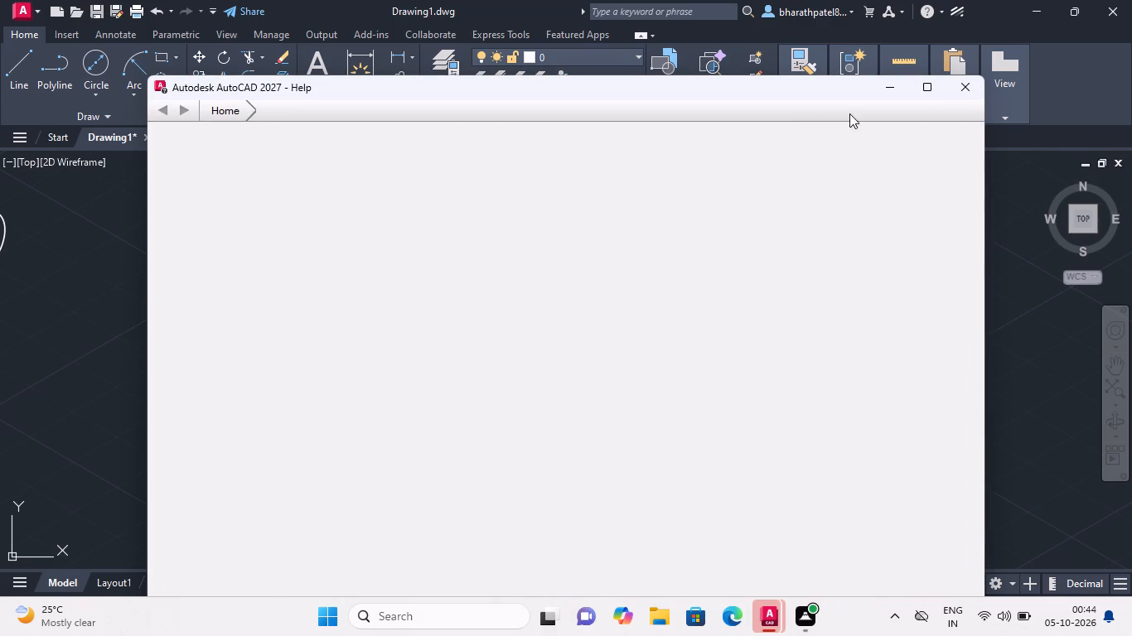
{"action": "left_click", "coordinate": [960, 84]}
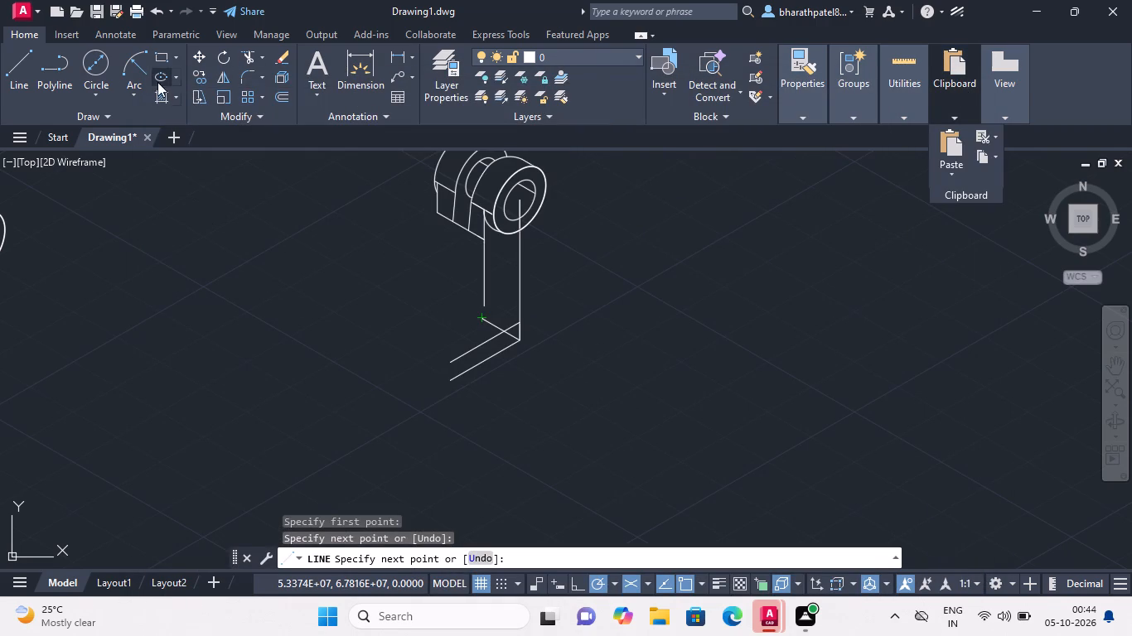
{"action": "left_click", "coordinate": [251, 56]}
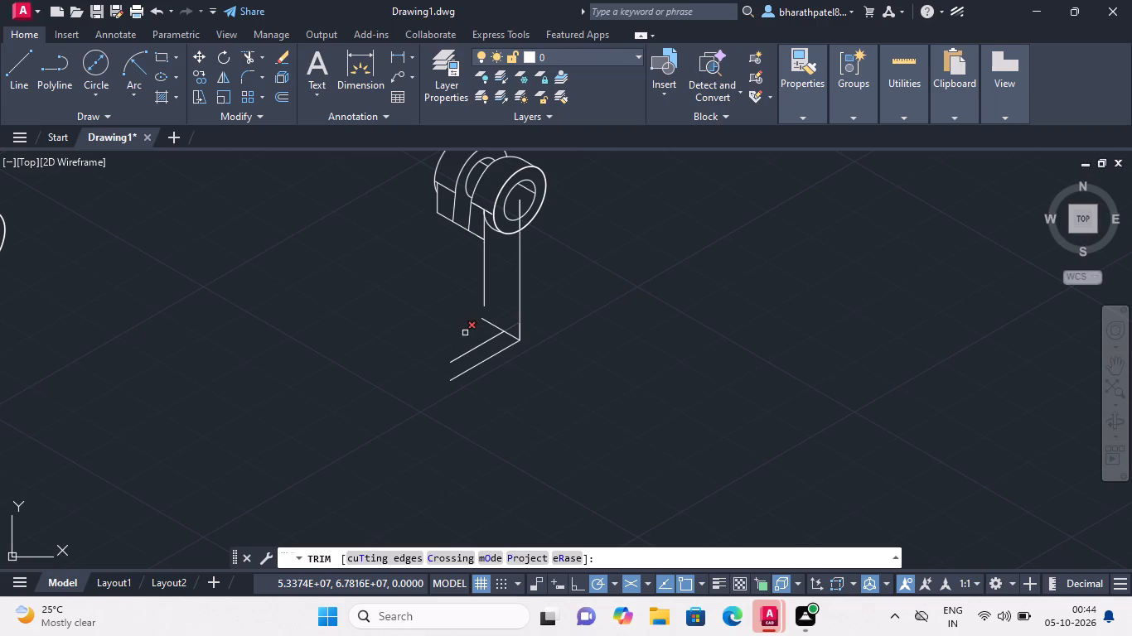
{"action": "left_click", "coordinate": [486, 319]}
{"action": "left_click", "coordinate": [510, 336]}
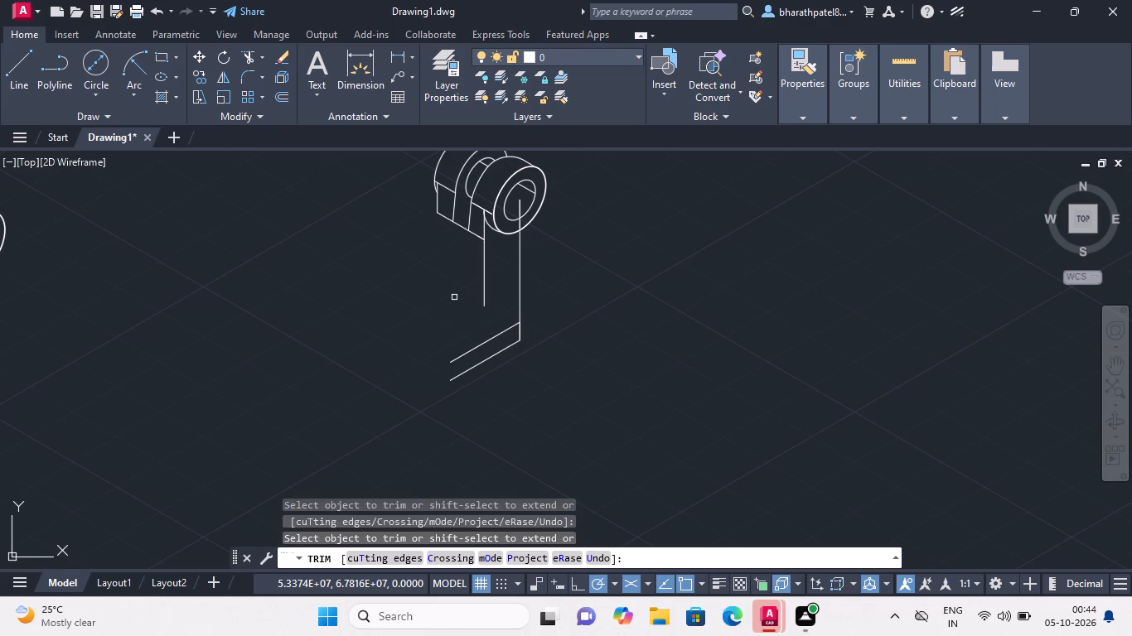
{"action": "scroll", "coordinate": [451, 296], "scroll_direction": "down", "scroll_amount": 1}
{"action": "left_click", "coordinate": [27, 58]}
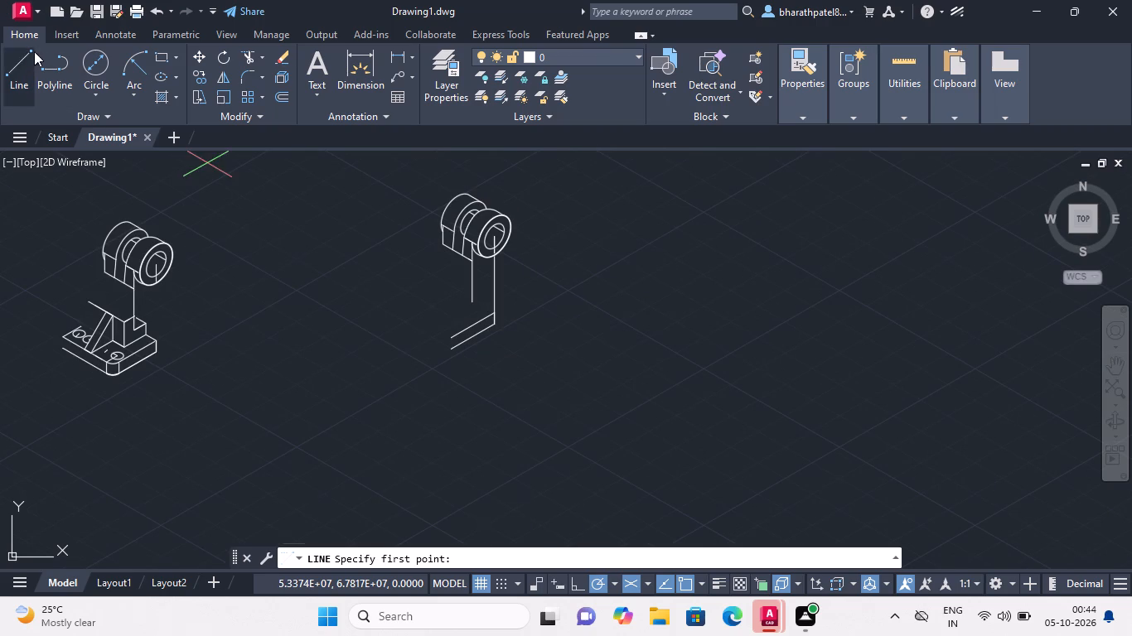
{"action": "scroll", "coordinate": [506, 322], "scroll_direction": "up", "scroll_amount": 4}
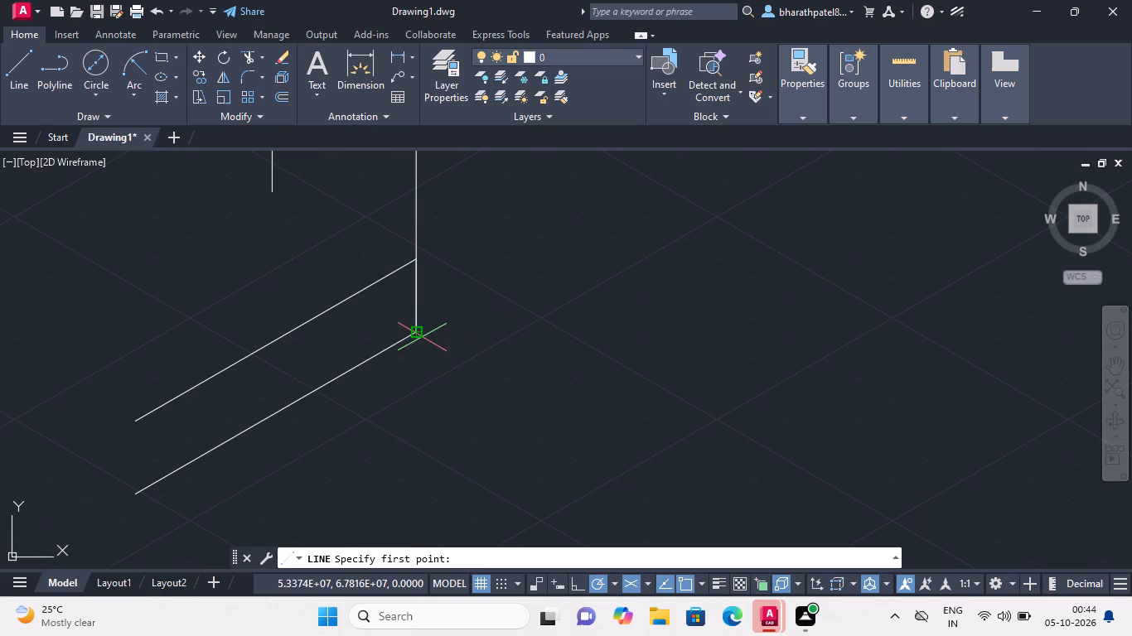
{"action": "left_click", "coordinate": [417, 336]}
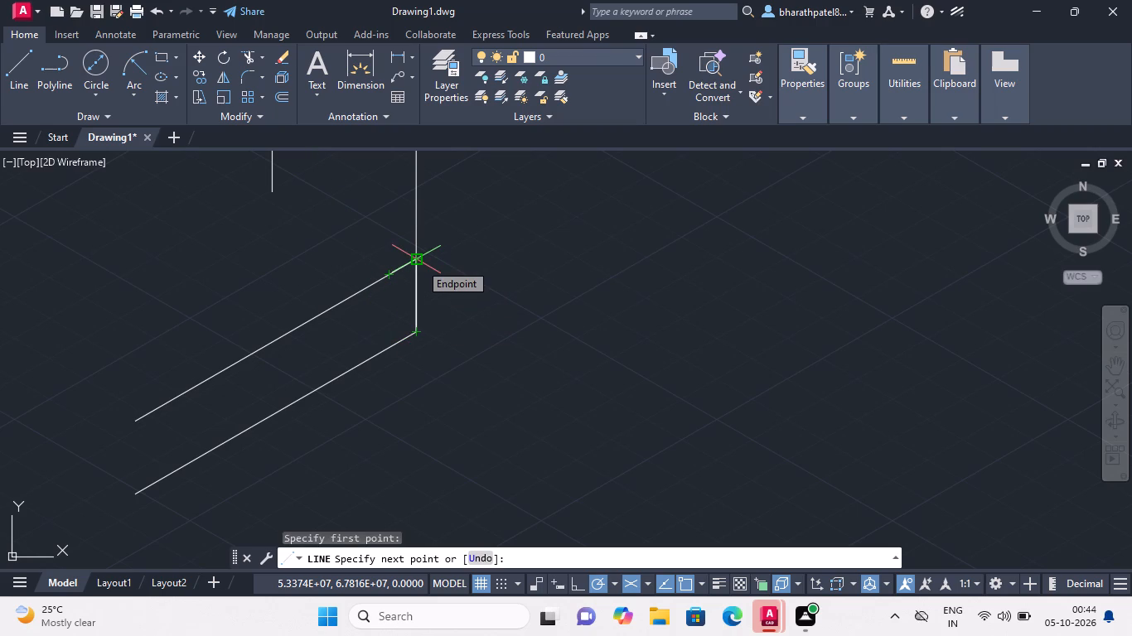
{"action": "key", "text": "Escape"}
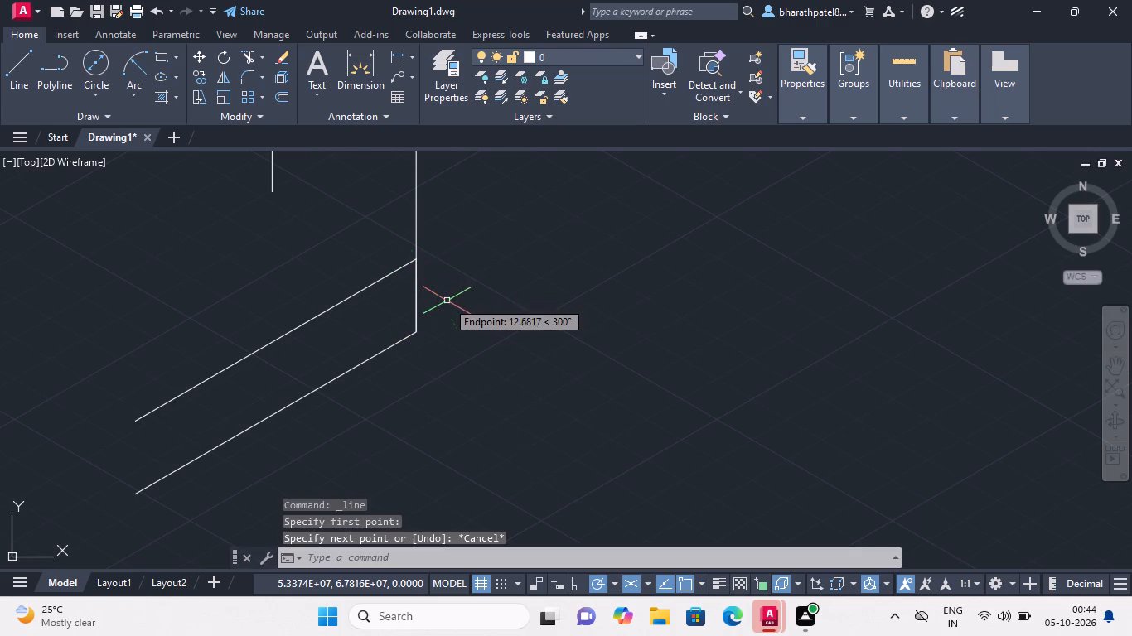
Start another line for the base plate outline below the copied hub.
{"action": "left_click", "coordinate": [27, 59]}
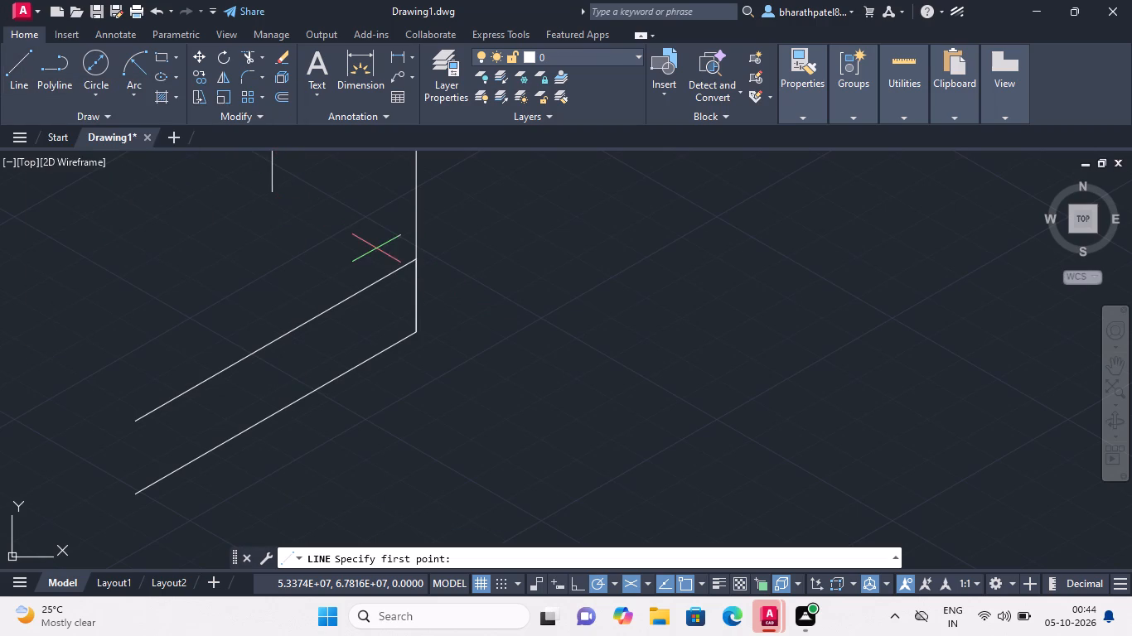
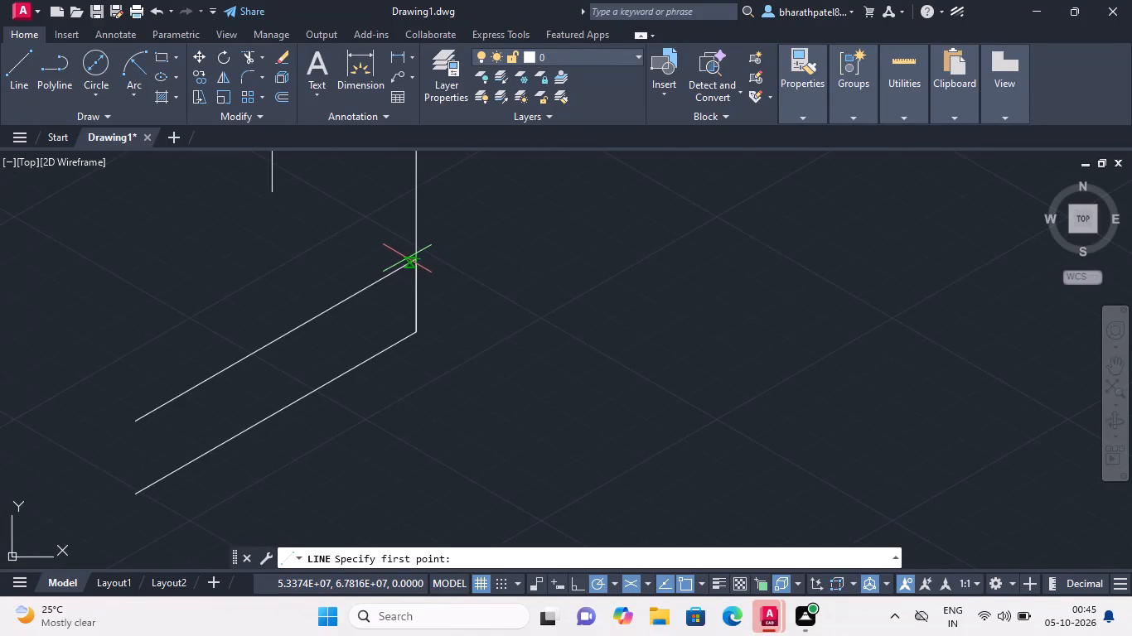
From the base plate's upper corner on the vertical line, draw a 19-unit line at 150°, continuing with a 10-unit line at 210°.
{"action": "double_click", "coordinate": [418, 261]}
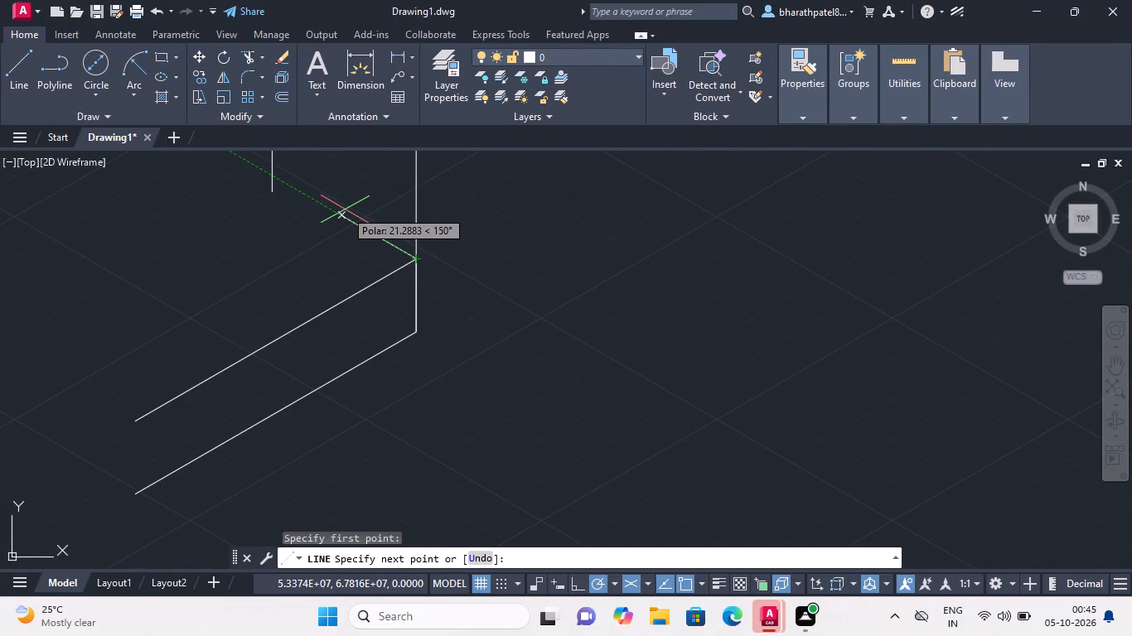
{"action": "key", "text": "1"}
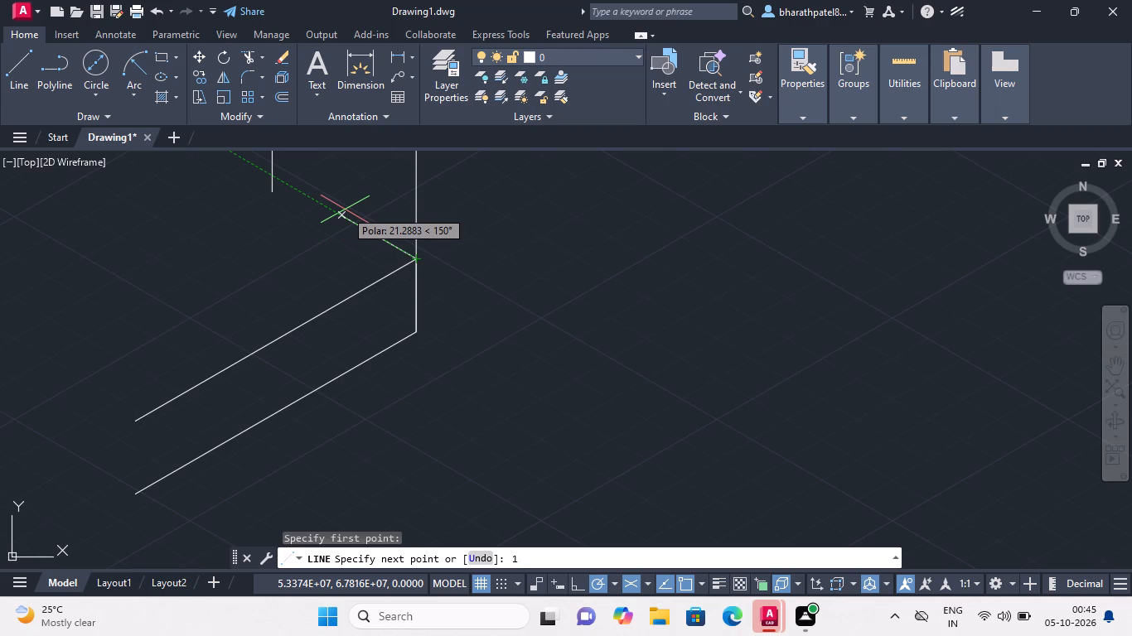
{"action": "key", "text": "9"}
{"action": "key", "text": "Return"}
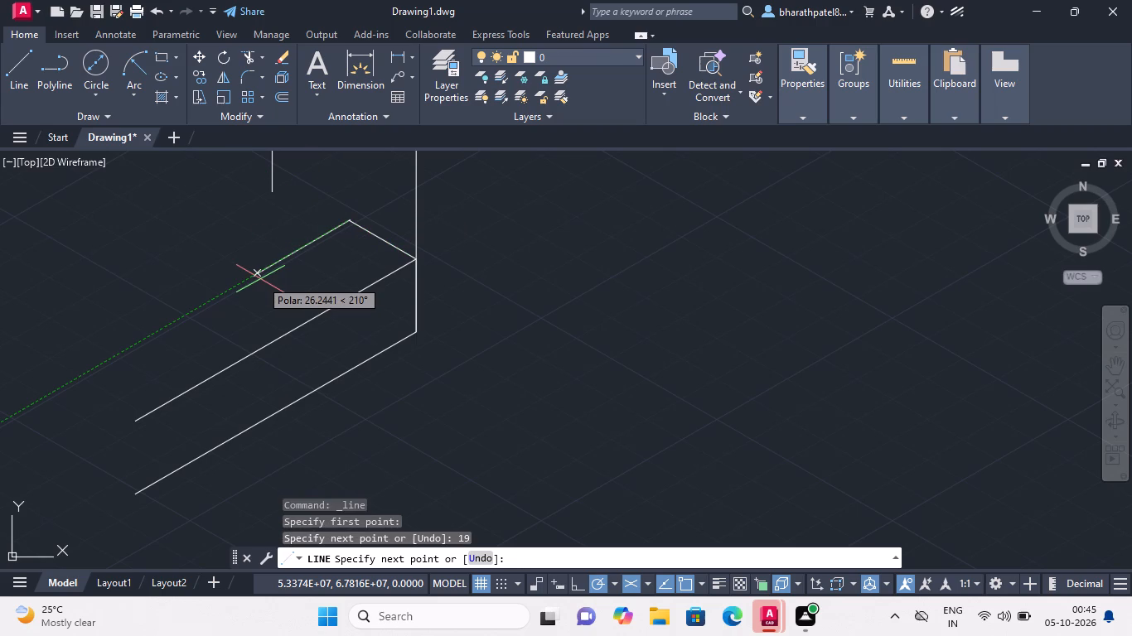
{"action": "key", "text": "1"}
{"action": "key", "text": "0"}
{"action": "key", "text": "Return"}
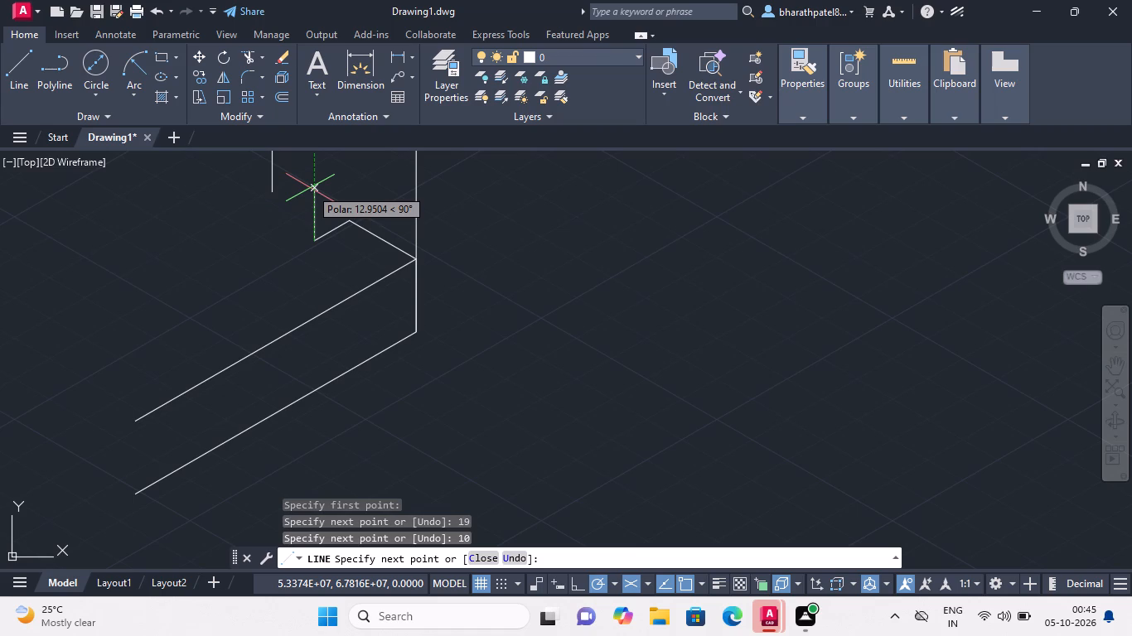
{"action": "scroll", "coordinate": [308, 198], "scroll_direction": "down", "scroll_amount": 3}
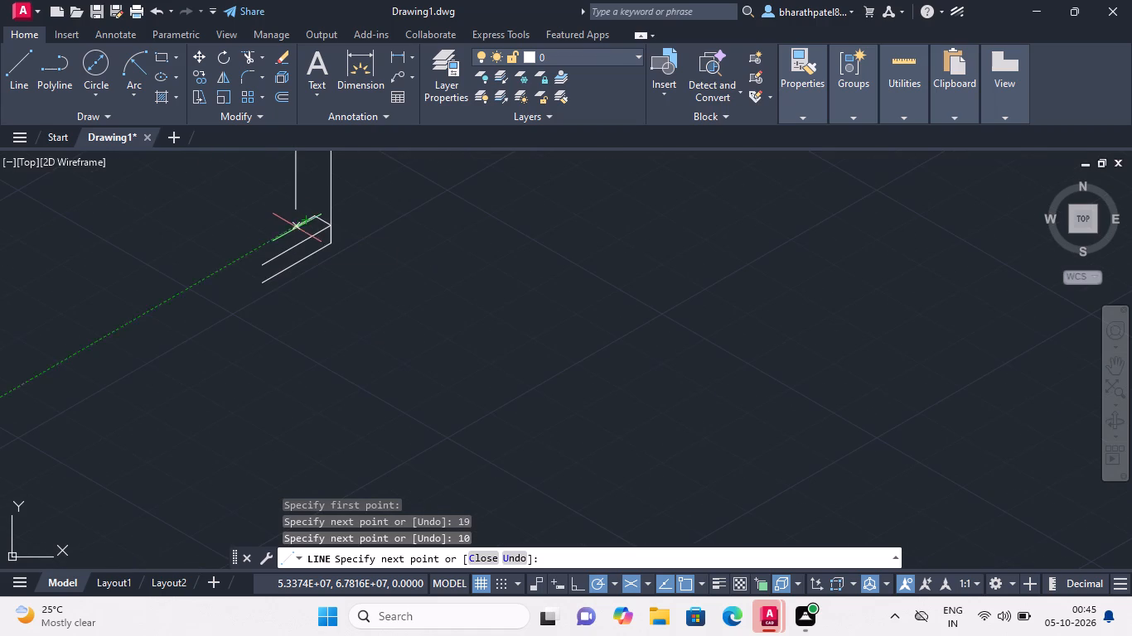
{"action": "key", "text": "Escape"}
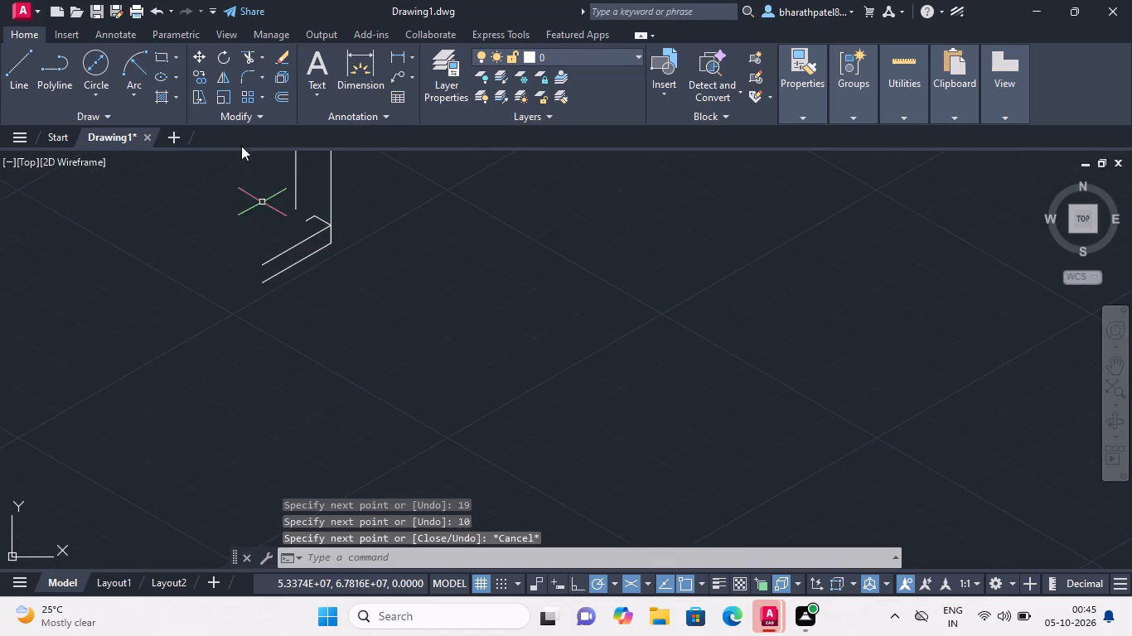
Draw a 40-unit line at 210° from the far end of the 19-unit line.
{"action": "left_click", "coordinate": [8, 64]}
{"action": "scroll", "coordinate": [302, 214], "scroll_direction": "up", "scroll_amount": 3}
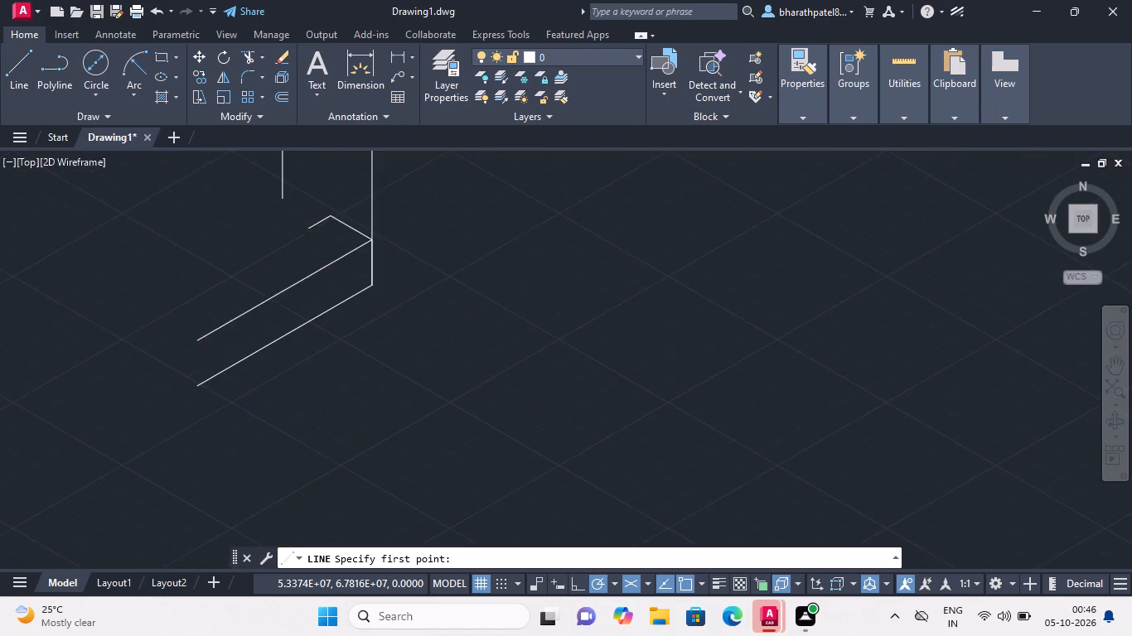
{"action": "left_click", "coordinate": [346, 220]}
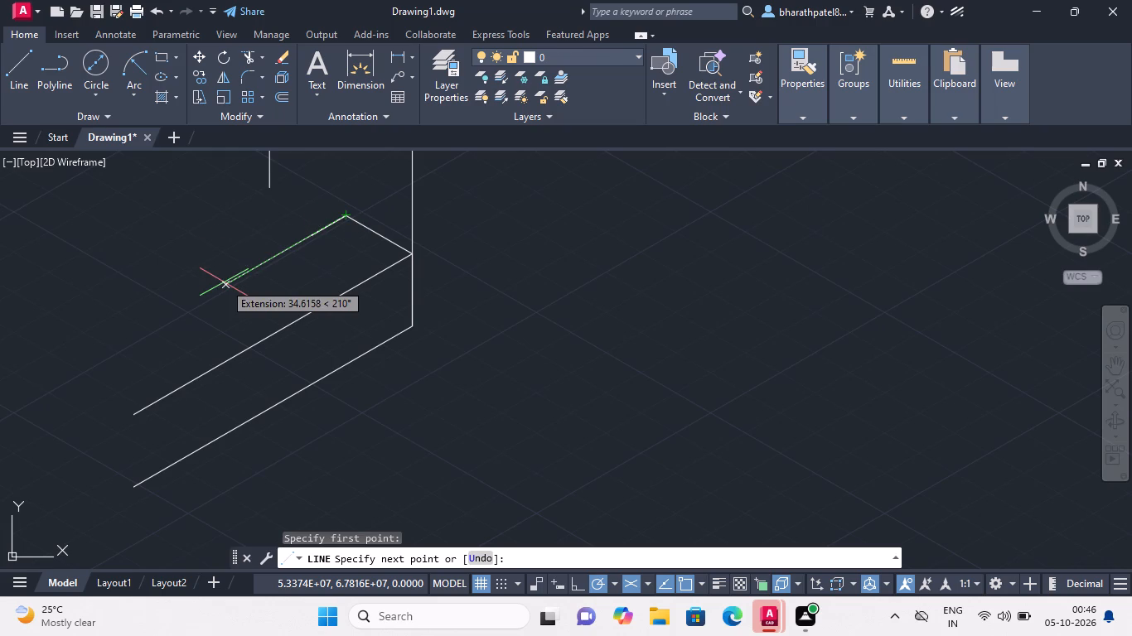
{"action": "type", "text": "40"}
{"action": "key", "text": "Return"}
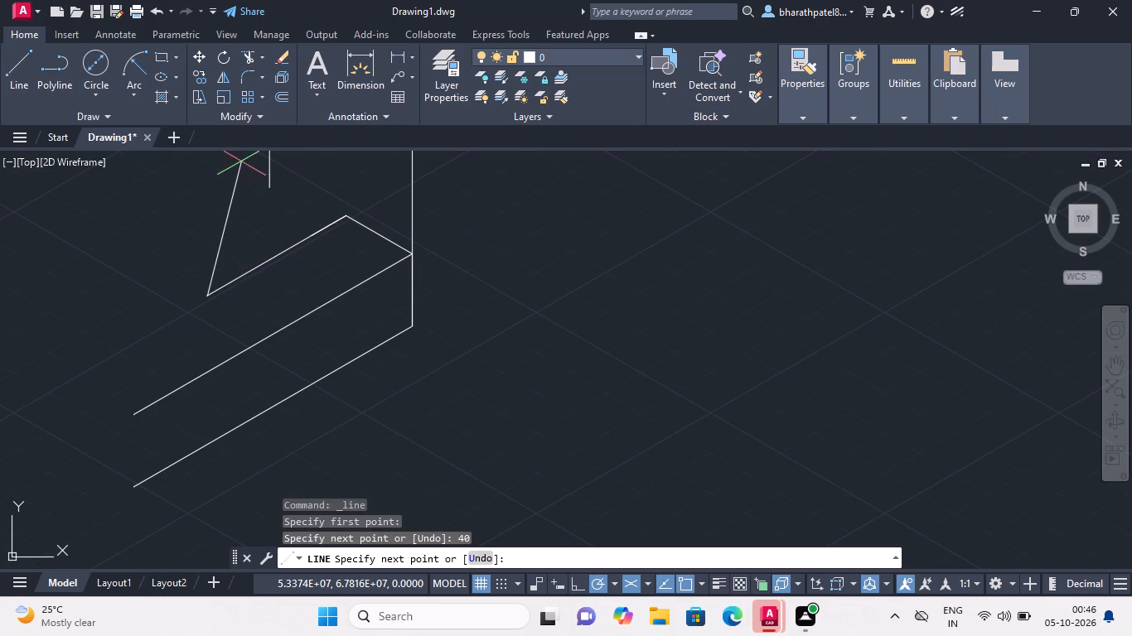
{"action": "scroll", "coordinate": [232, 174], "scroll_direction": "down", "scroll_amount": 7}
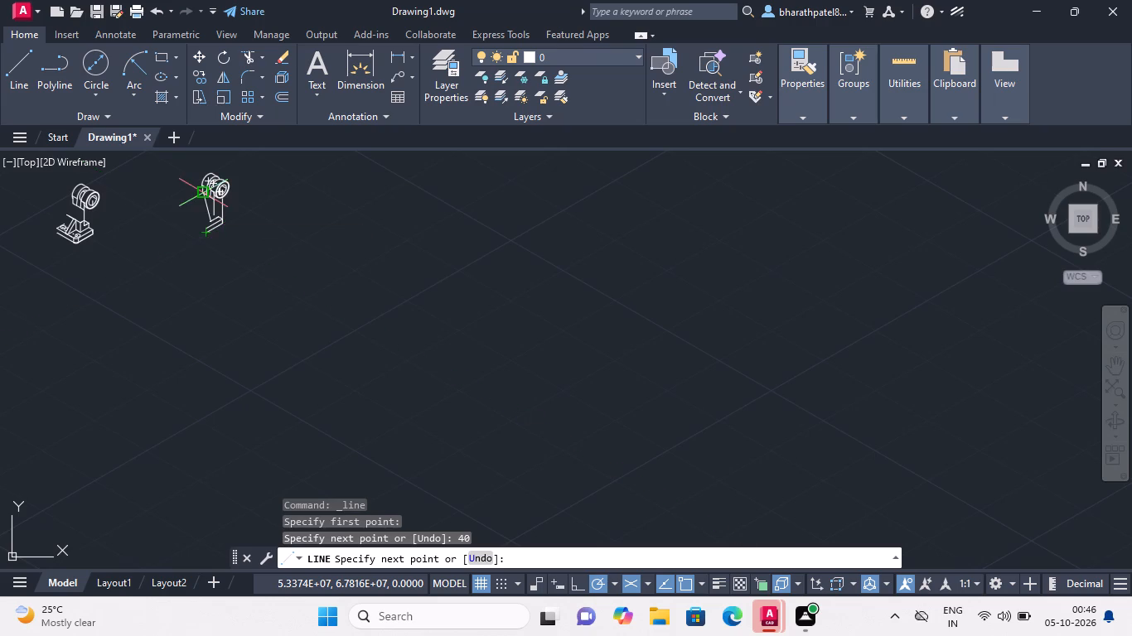
{"action": "scroll", "coordinate": [201, 193], "scroll_direction": "up", "scroll_amount": 3}
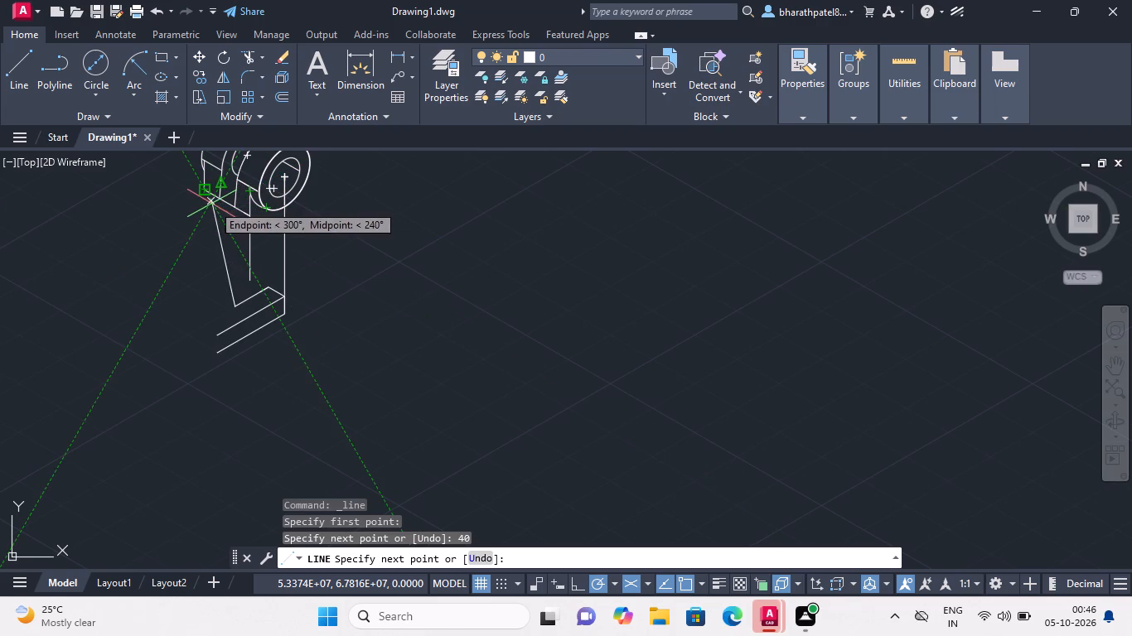
{"action": "key", "text": "Escape"}
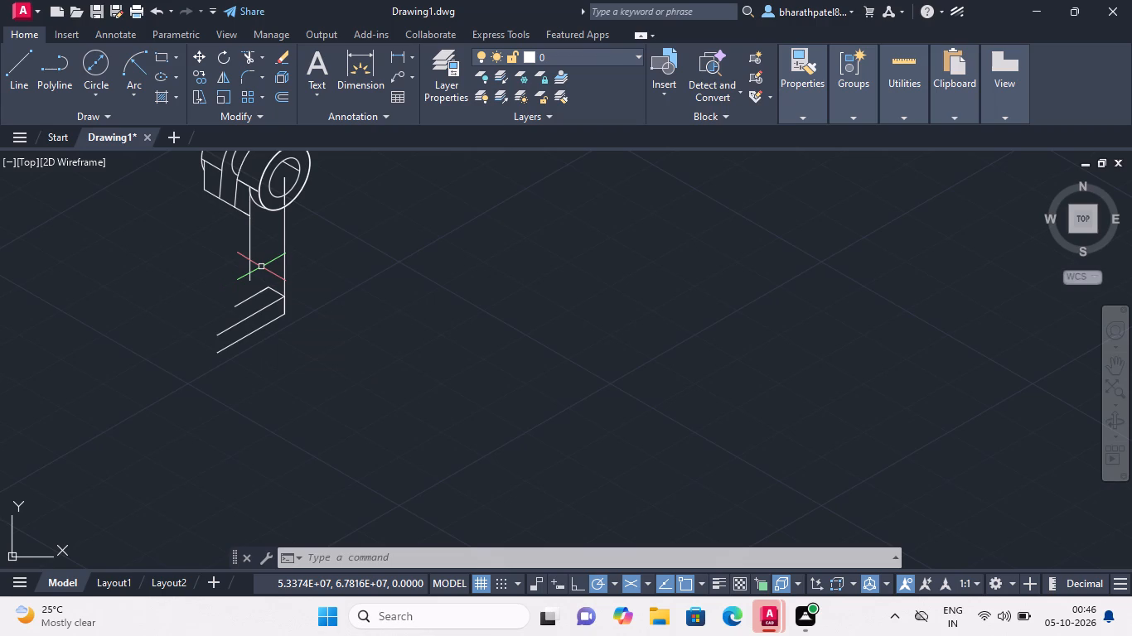
From the end of the 40-unit line, draw a 40-unit line vertically upward, continuing with a line about 231 units long at 30°.
{"action": "left_click", "coordinate": [9, 60]}
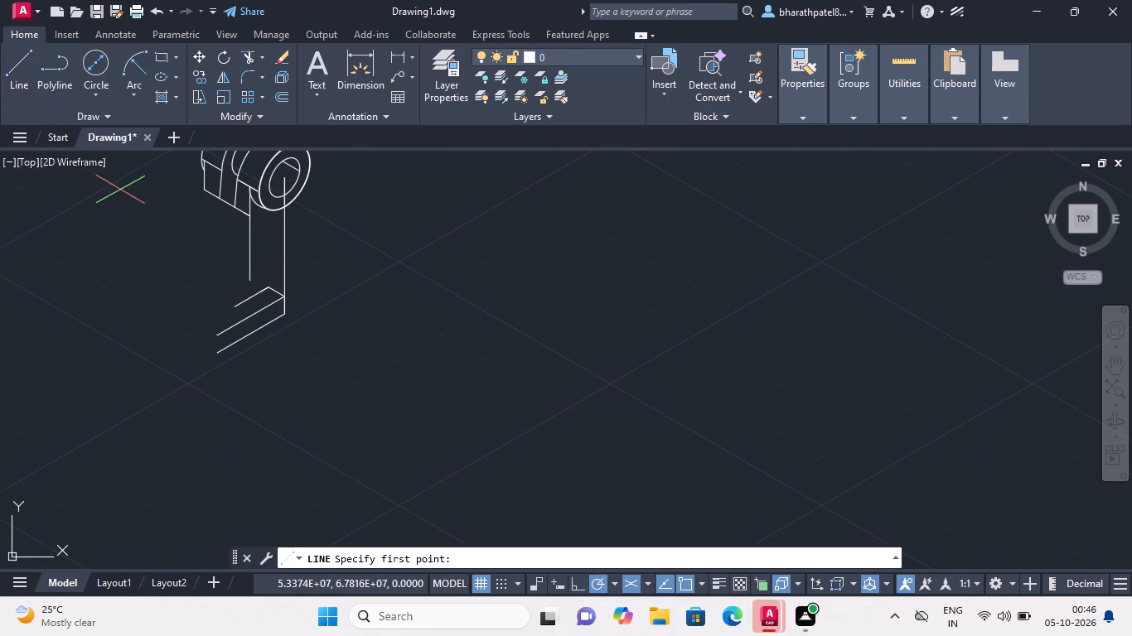
{"action": "left_click", "coordinate": [231, 303]}
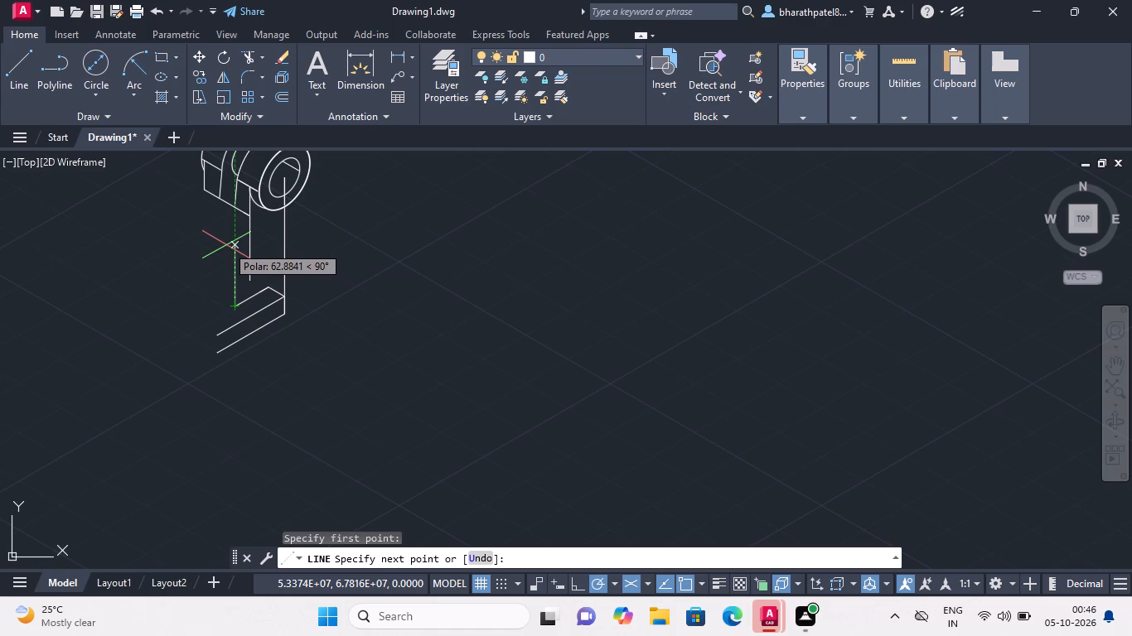
{"action": "key", "text": "1"}
{"action": "key", "text": "BackSpace"}
{"action": "key", "text": "4"}
{"action": "key", "text": "0"}
{"action": "key", "text": "Return"}
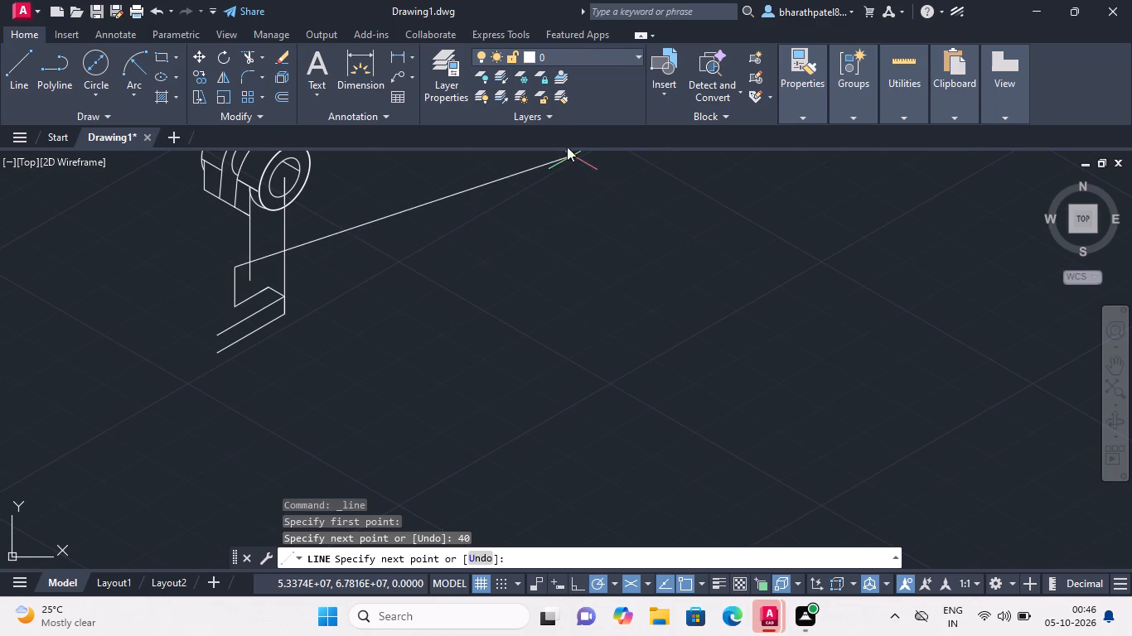
{"action": "scroll", "coordinate": [452, 219], "scroll_direction": "down", "scroll_amount": 3}
{"action": "scroll", "coordinate": [449, 199], "scroll_direction": "up", "scroll_amount": 3}
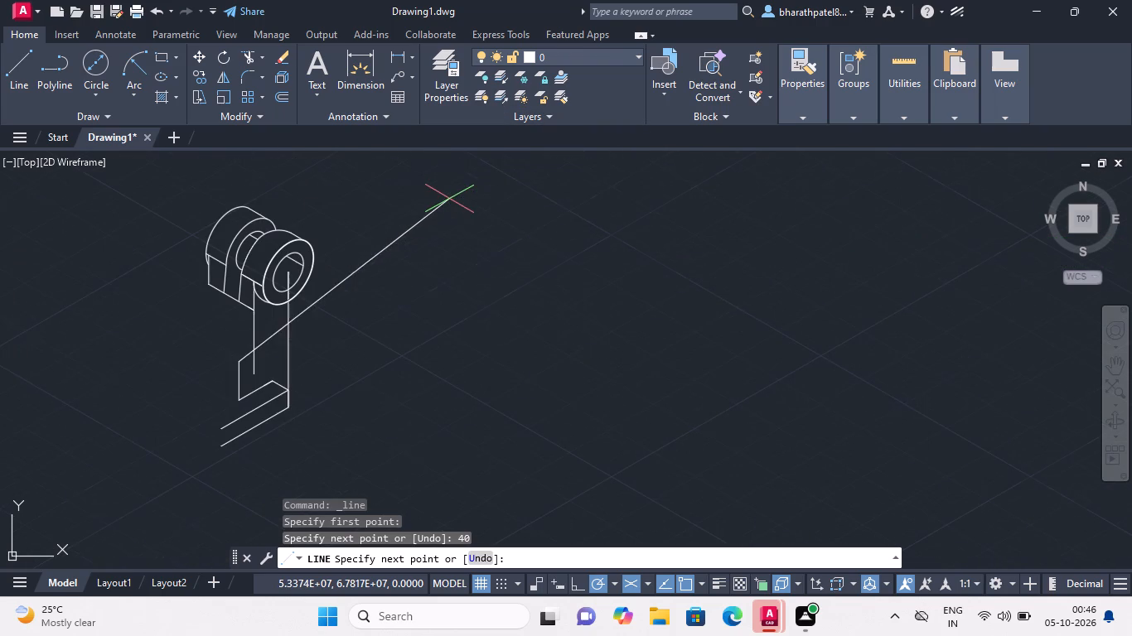
{"action": "left_click", "coordinate": [434, 253]}
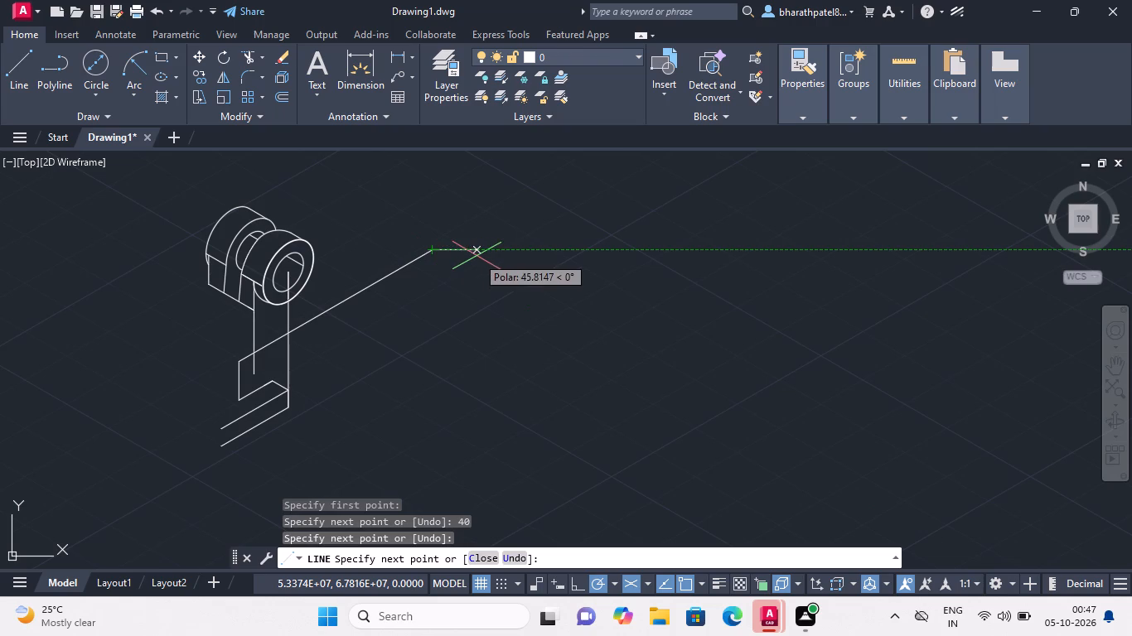
{"action": "key", "text": "Escape"}
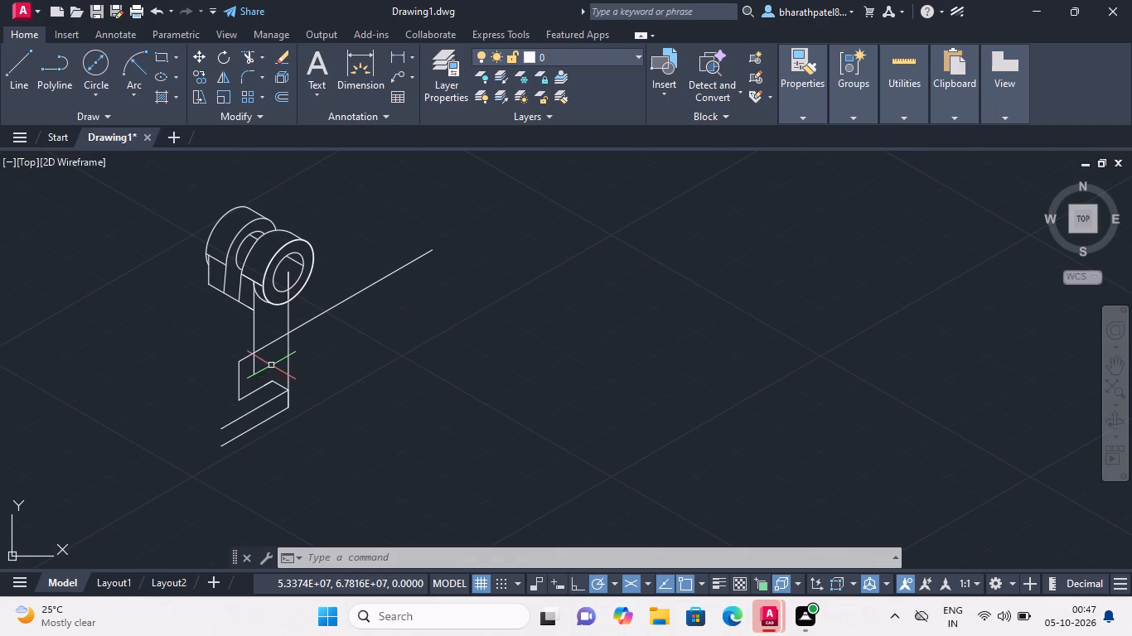
Trim the long 30° line between the two verticals, the shorter vertical's stub below it, and the longer vertical between it and the base.
{"action": "left_click", "coordinate": [245, 59]}
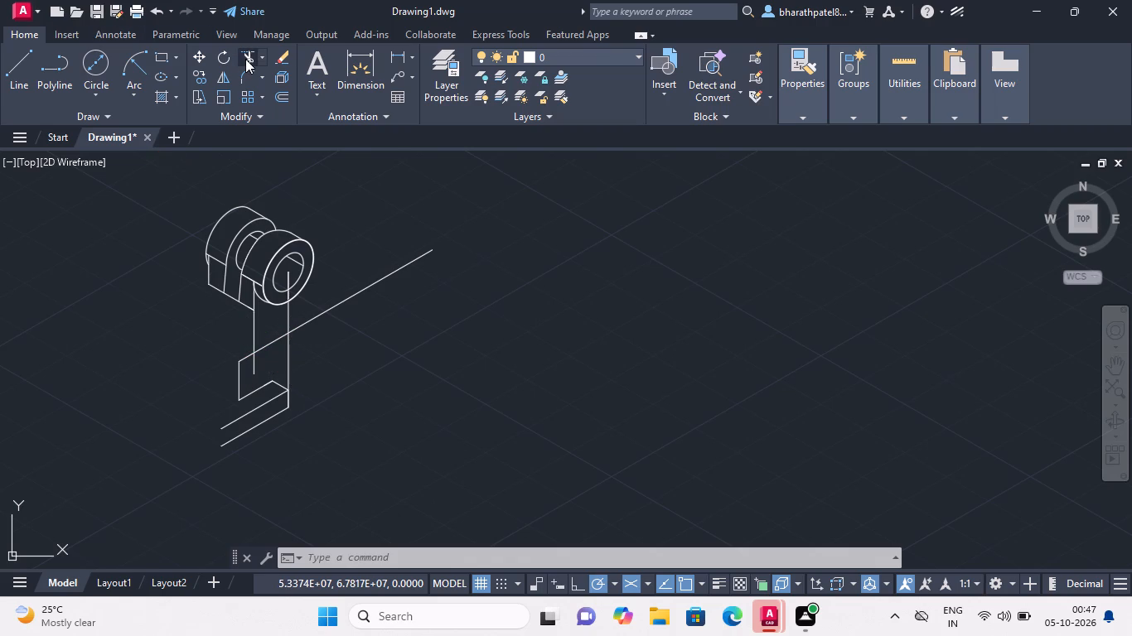
{"action": "left_click", "coordinate": [269, 344]}
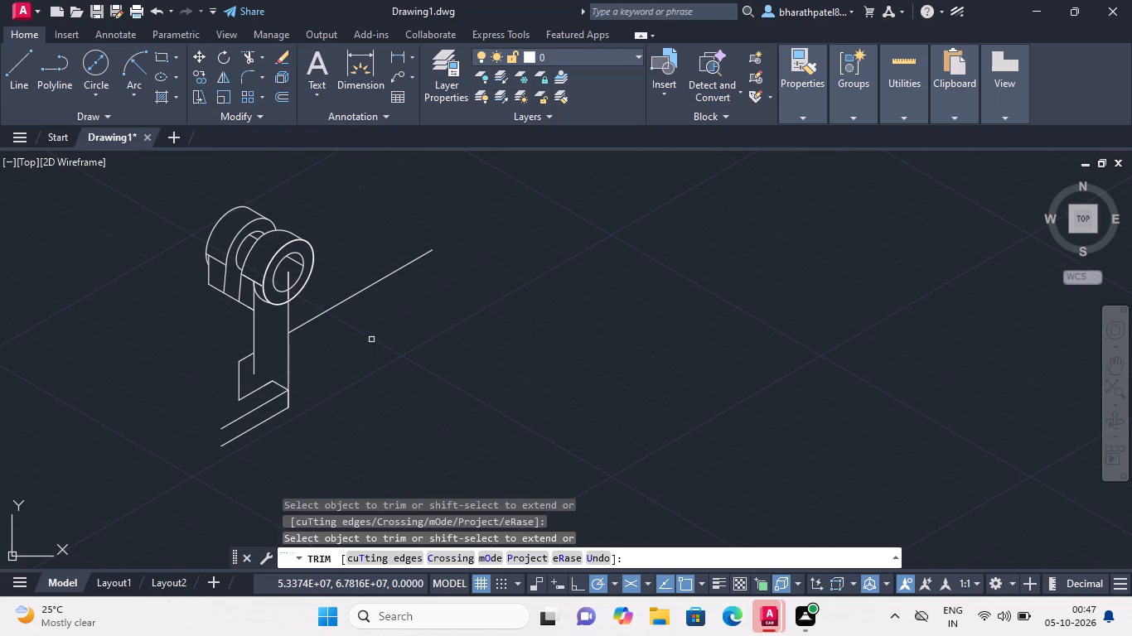
{"action": "left_click", "coordinate": [253, 367]}
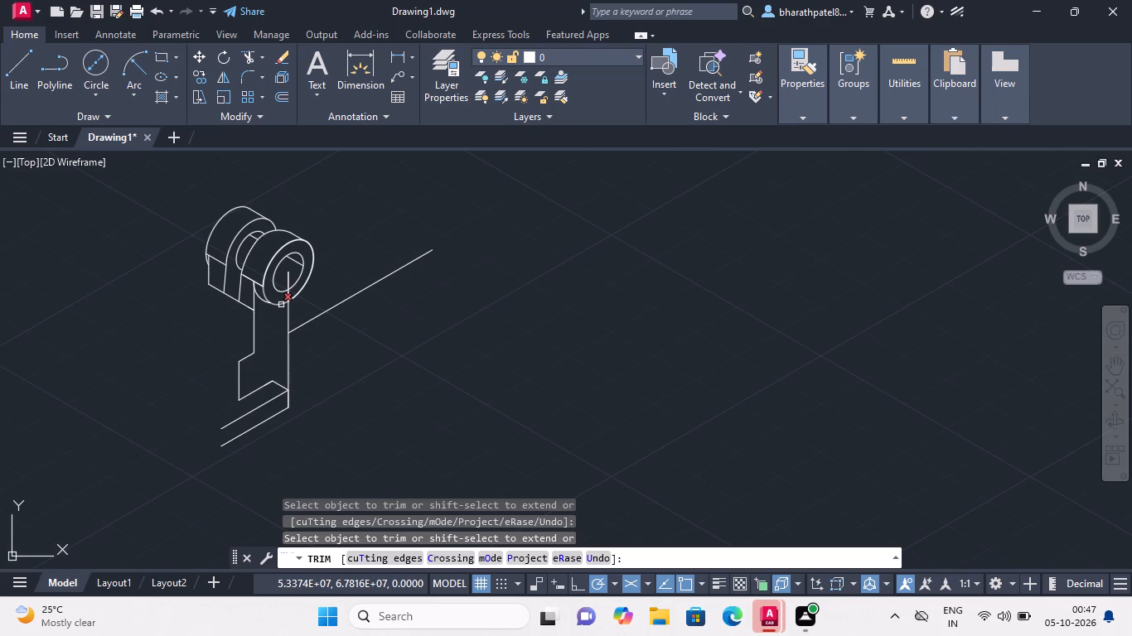
{"action": "left_click", "coordinate": [10, 83]}
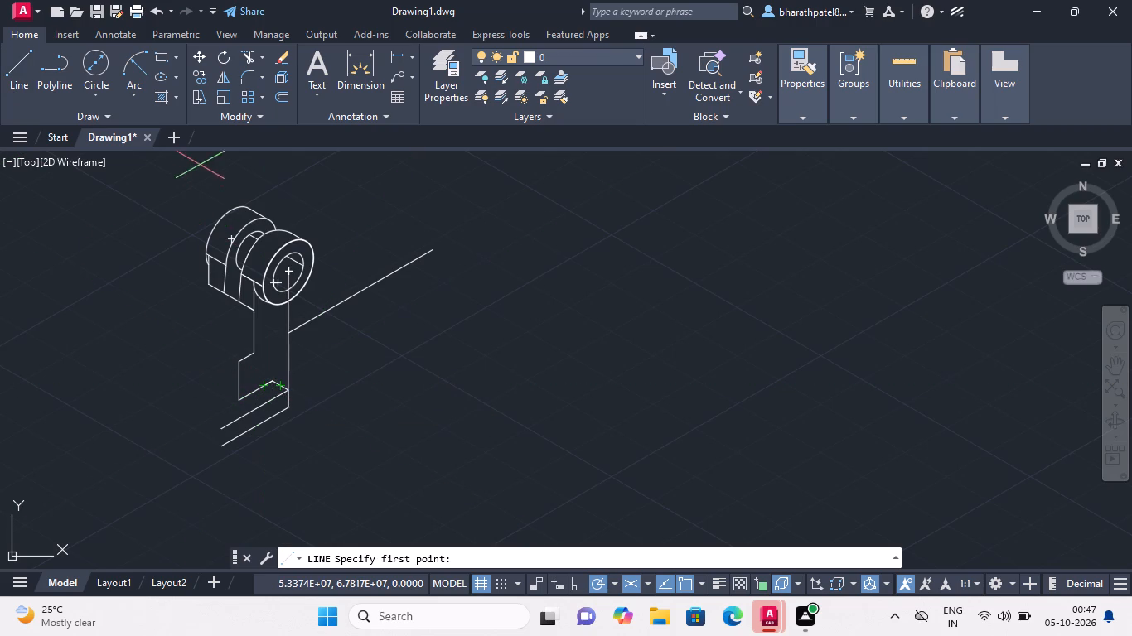
{"action": "left_click", "coordinate": [247, 56]}
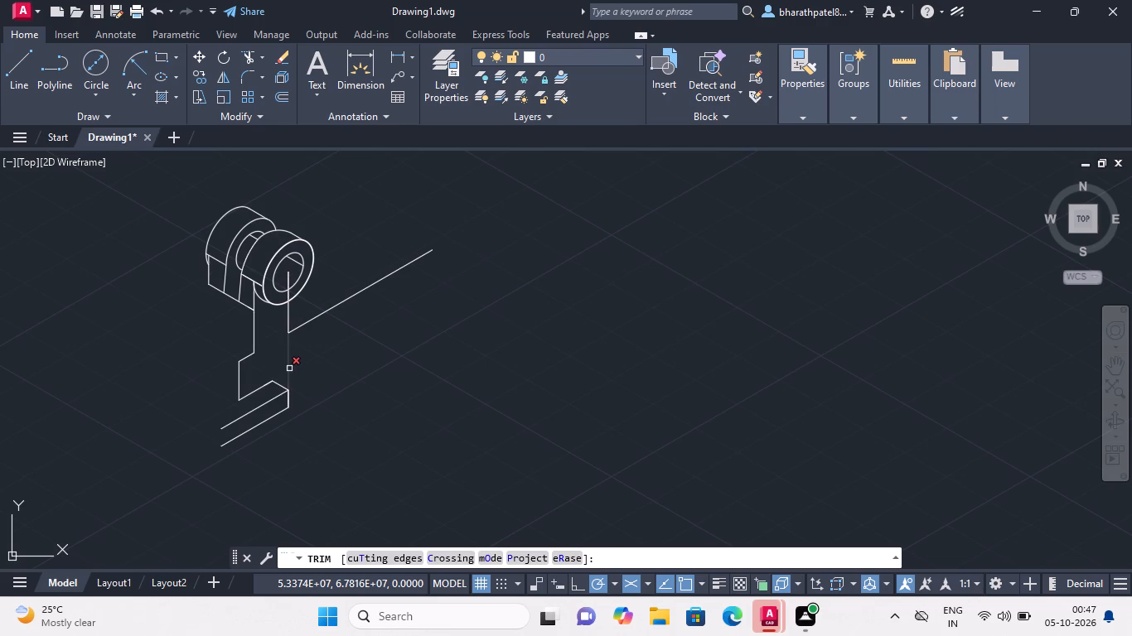
{"action": "left_click", "coordinate": [289, 369]}
From the far end of the 19-unit line, draw an 18-unit line vertically upward, continuing with a 22-unit line at 210°.
{"action": "left_click", "coordinate": [8, 56]}
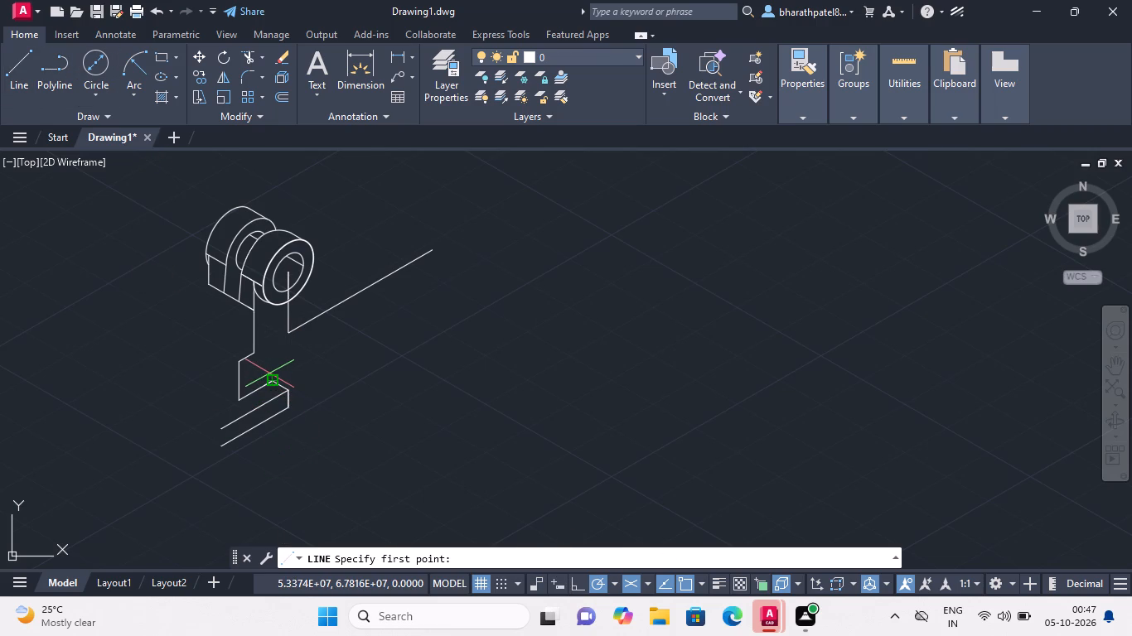
{"action": "scroll", "coordinate": [268, 374], "scroll_direction": "up", "scroll_amount": 2}
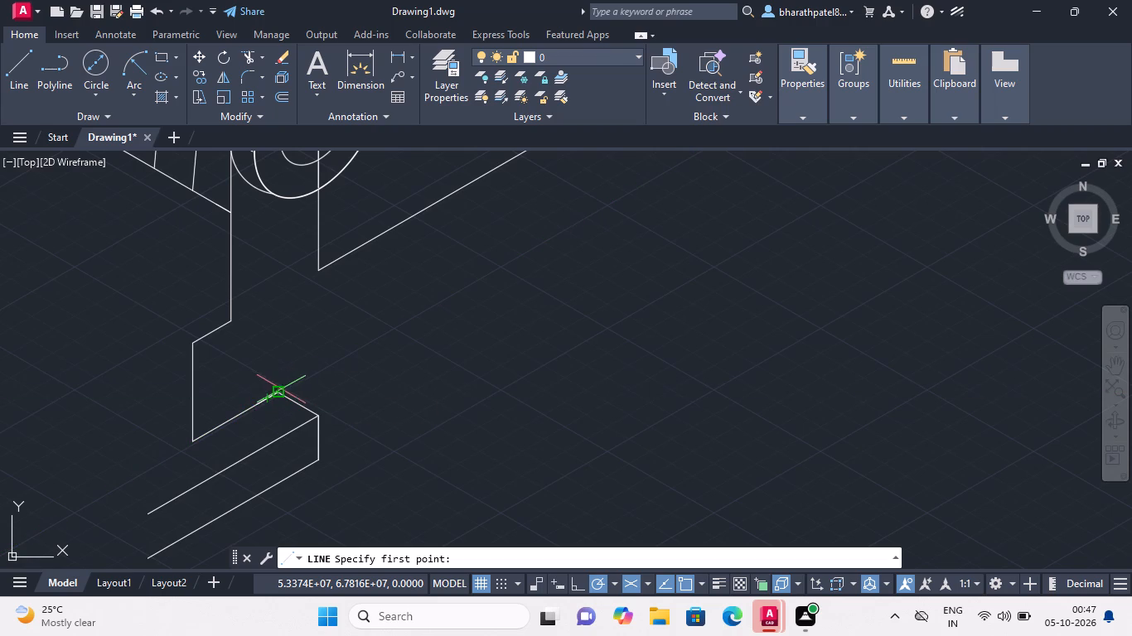
{"action": "left_click", "coordinate": [280, 393]}
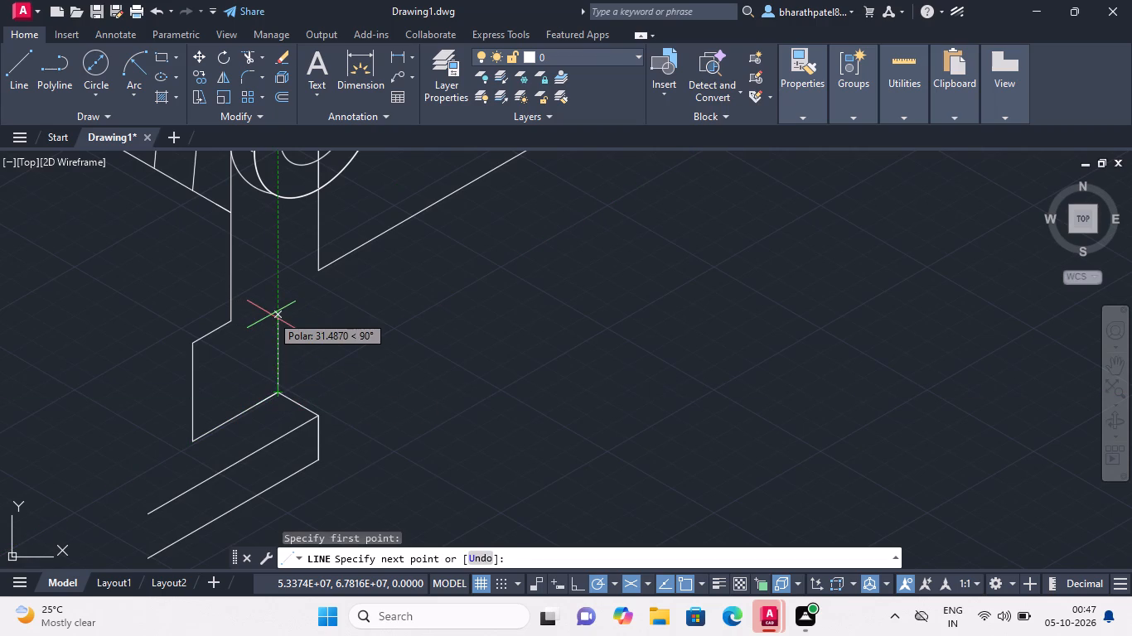
{"action": "type", "text": "18"}
{"action": "key", "text": "Return"}
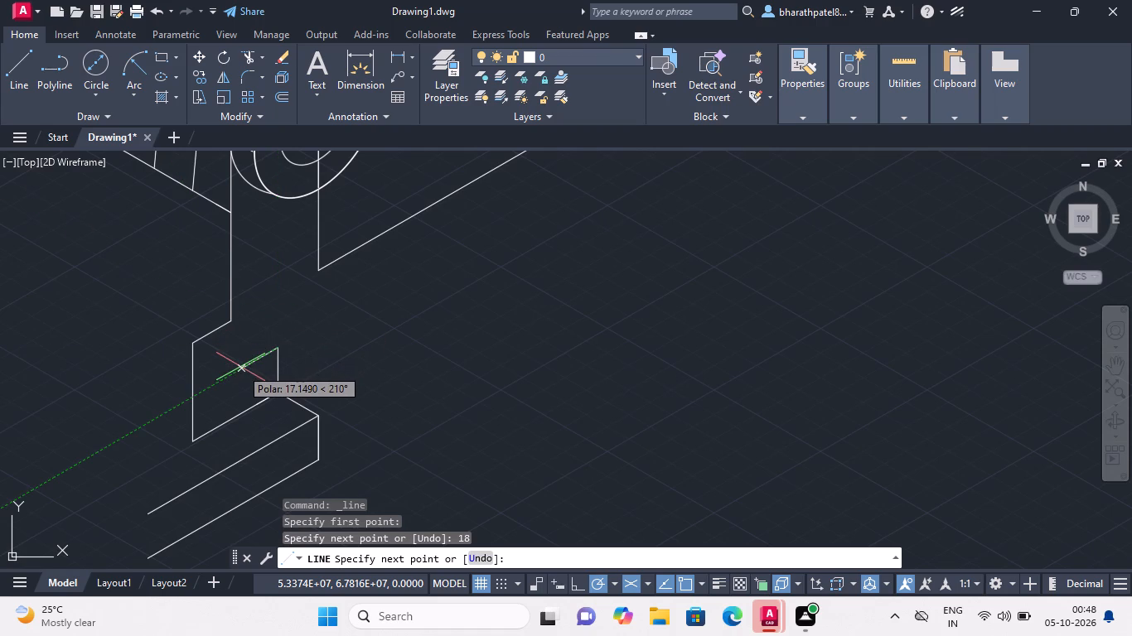
{"action": "scroll", "coordinate": [240, 367], "scroll_direction": "down", "scroll_amount": 1}
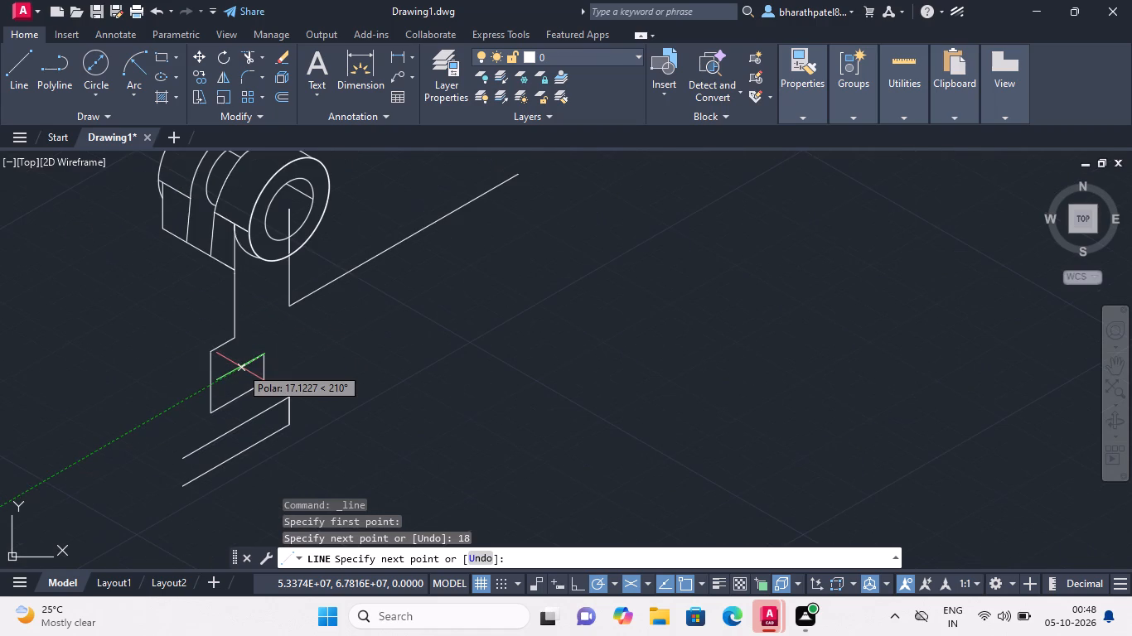
{"action": "type", "text": "22"}
{"action": "key", "text": "Return"}
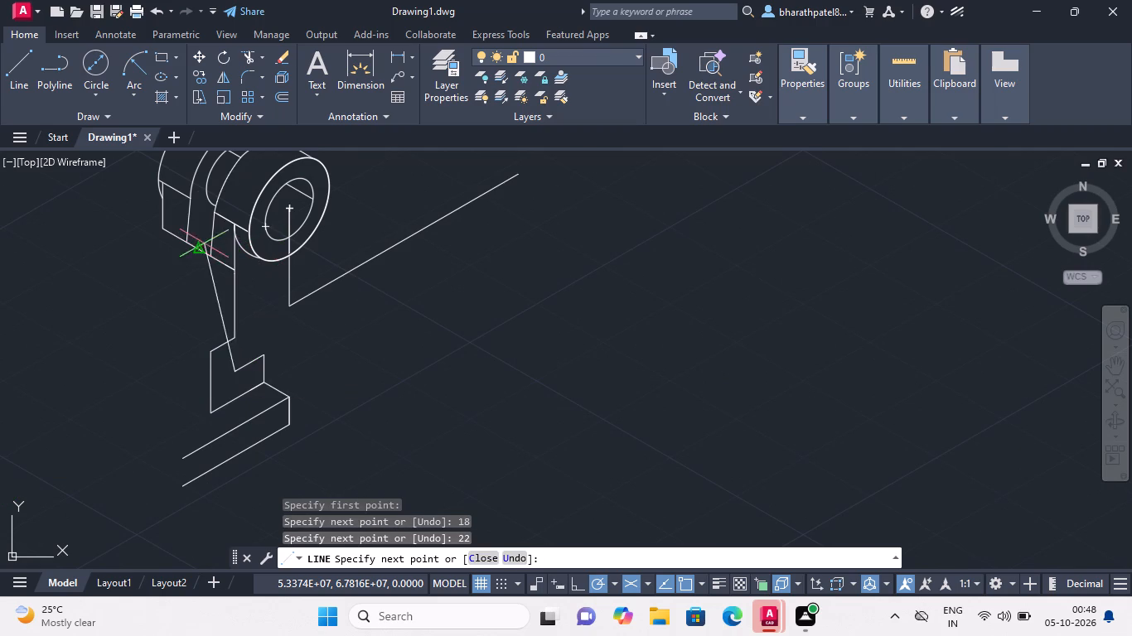
{"action": "key", "text": "Escape"}
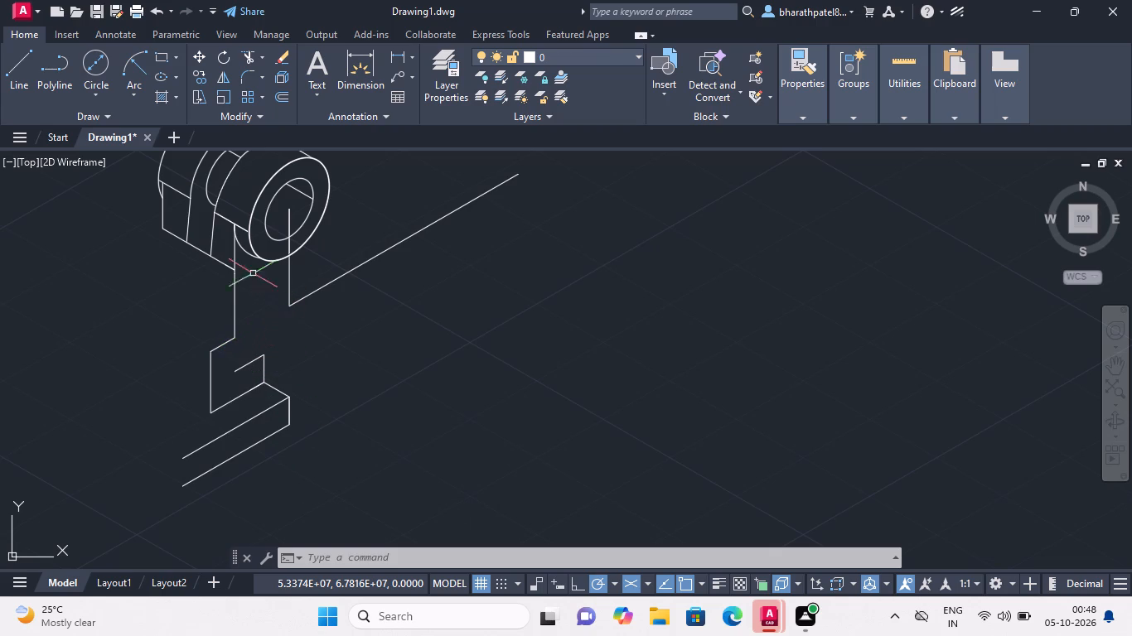
From the lower end of the long vertical below the hub, draw a 35-unit line at 30°, continuing with an about 24-unit line vertically downward.
{"action": "left_click", "coordinate": [15, 70]}
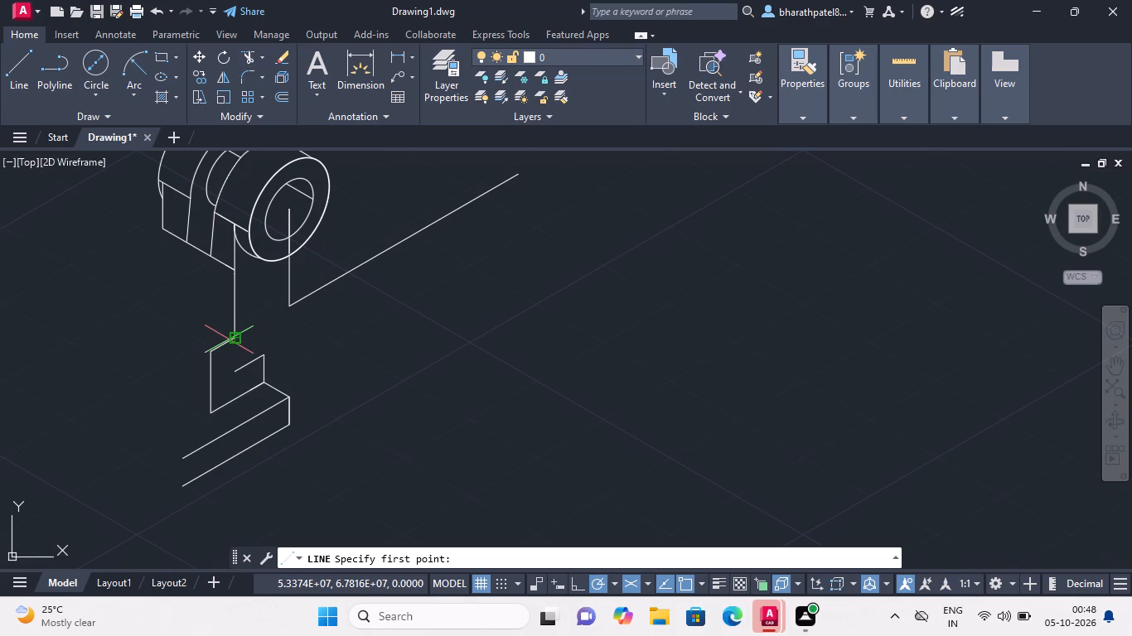
{"action": "scroll", "coordinate": [236, 341], "scroll_direction": "up", "scroll_amount": 3}
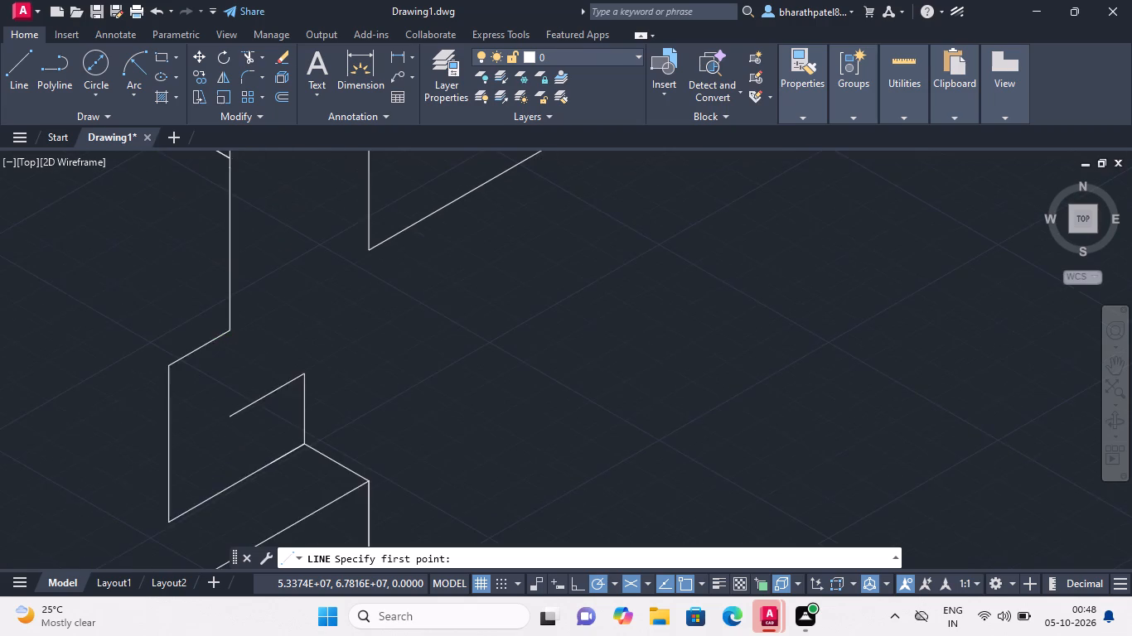
{"action": "left_click", "coordinate": [222, 320]}
{"action": "scroll", "coordinate": [251, 317], "scroll_direction": "down", "scroll_amount": 3}
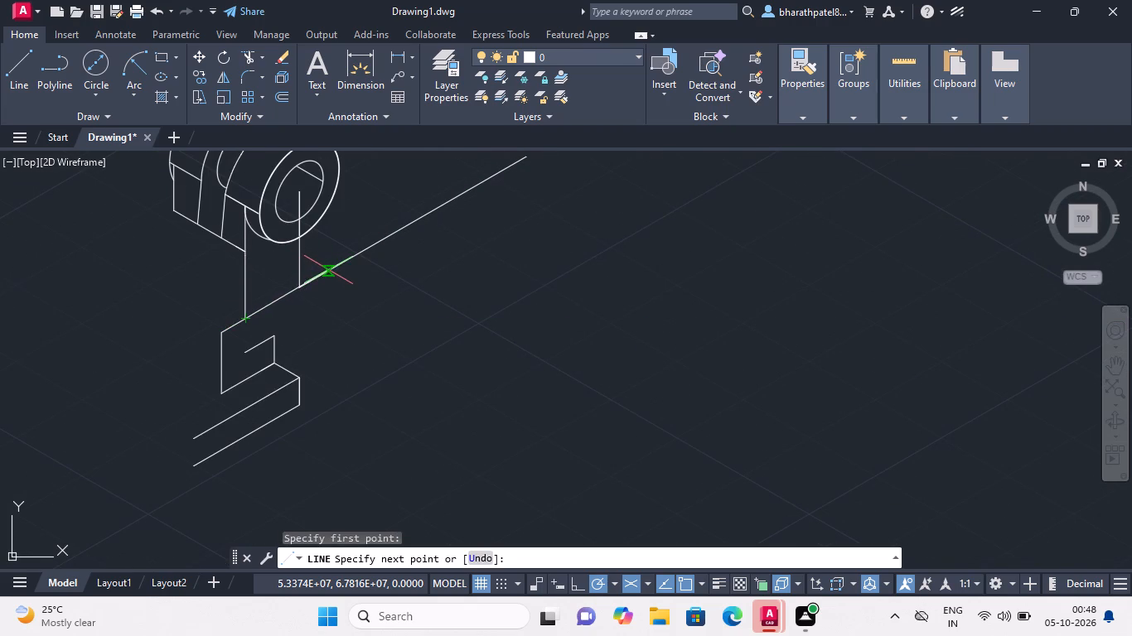
{"action": "scroll", "coordinate": [496, 214], "scroll_direction": "down", "scroll_amount": 3}
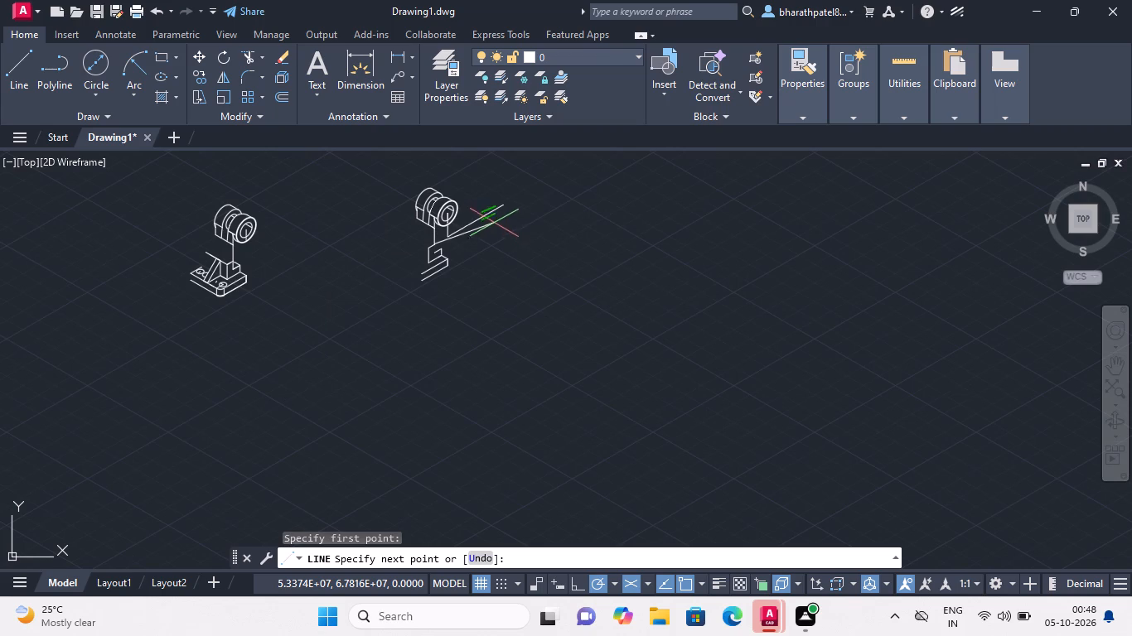
{"action": "key", "text": "3"}
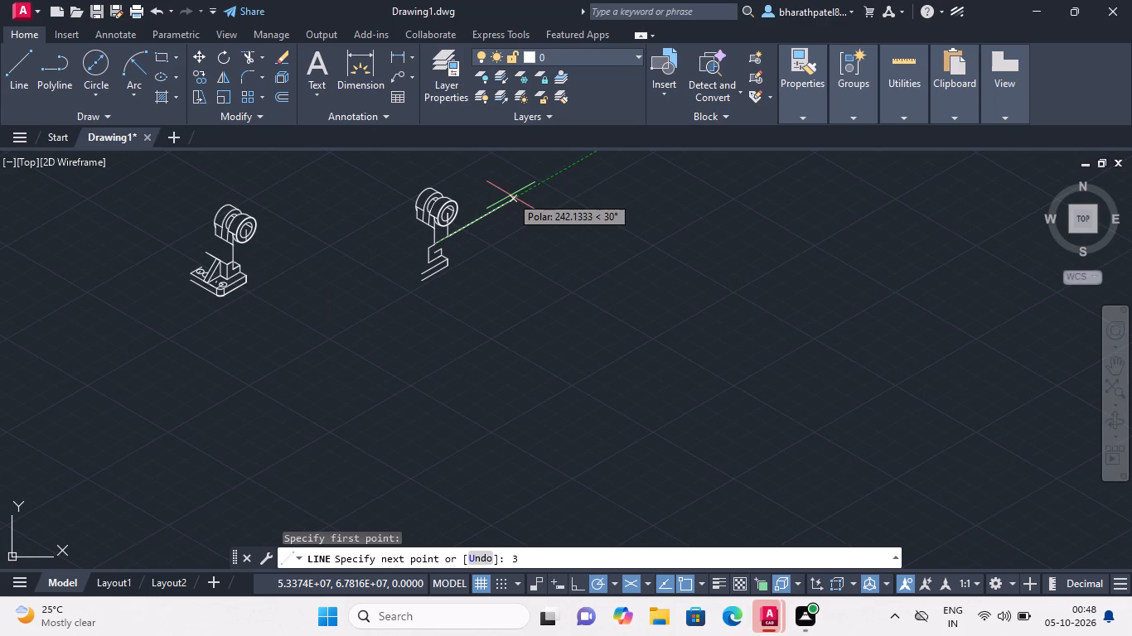
{"action": "key", "text": "5"}
{"action": "key", "text": "Return"}
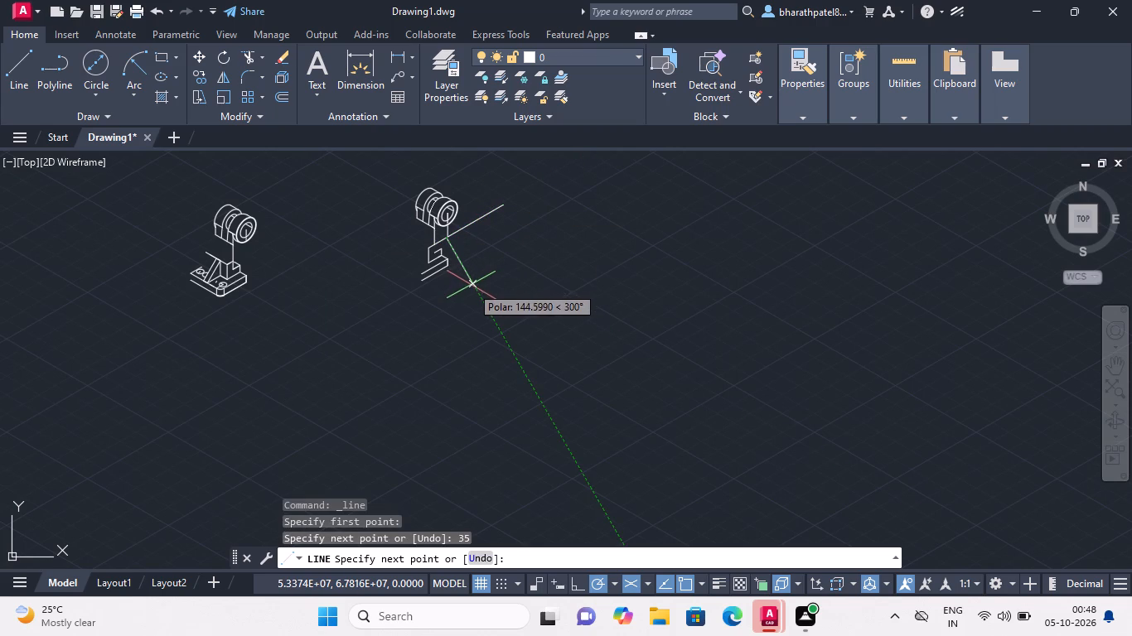
{"action": "scroll", "coordinate": [457, 243], "scroll_direction": "up", "scroll_amount": 3}
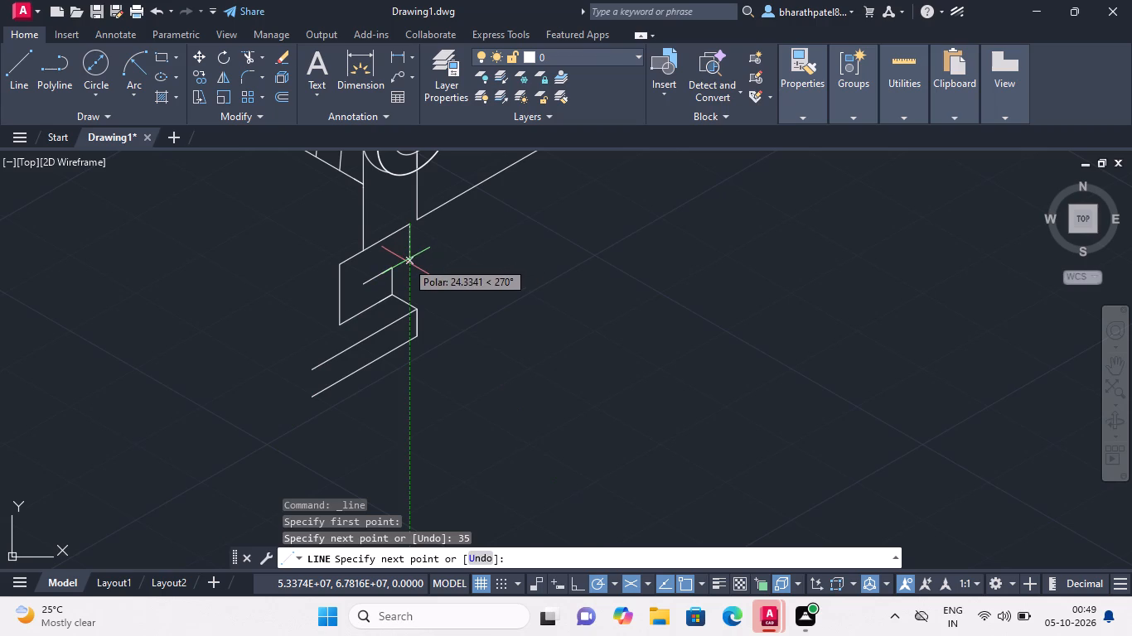
{"action": "left_click", "coordinate": [405, 261]}
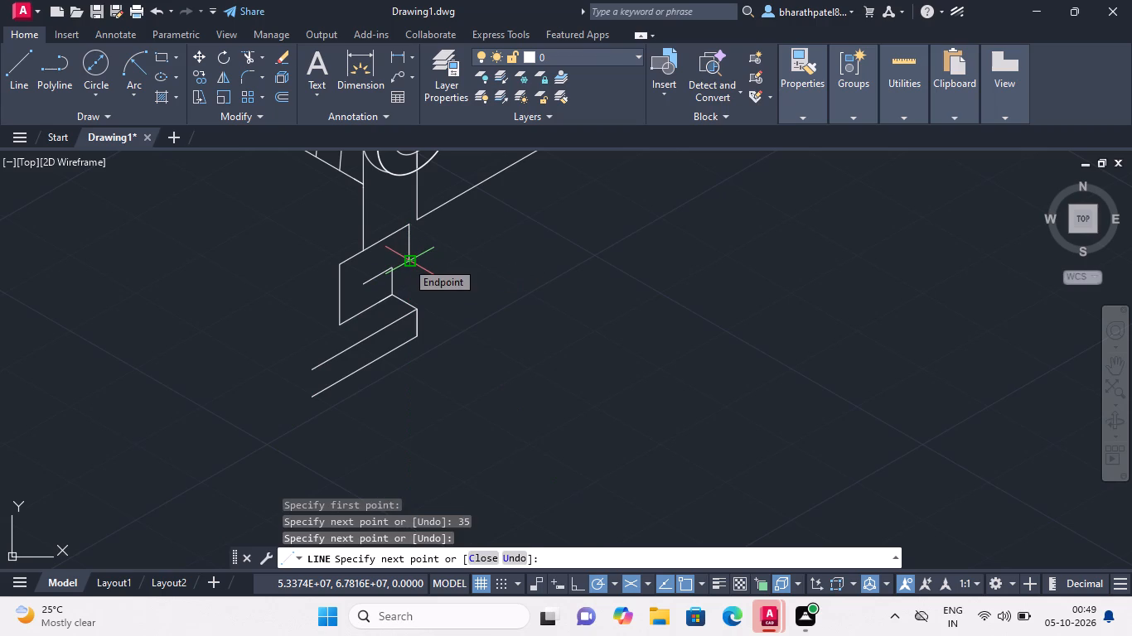
{"action": "key", "text": "Escape"}
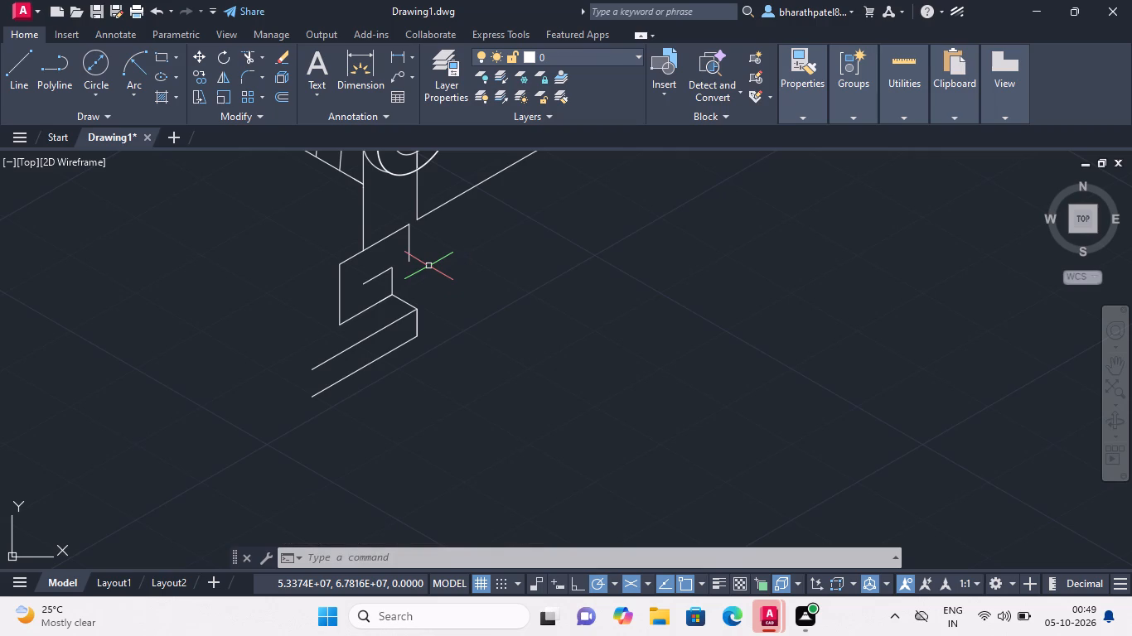
Trim away the 35-unit line and the short 30° segment joining the long vertical to the block's 40-unit vertical.
{"action": "scroll", "coordinate": [424, 289], "scroll_direction": "down", "scroll_amount": 3}
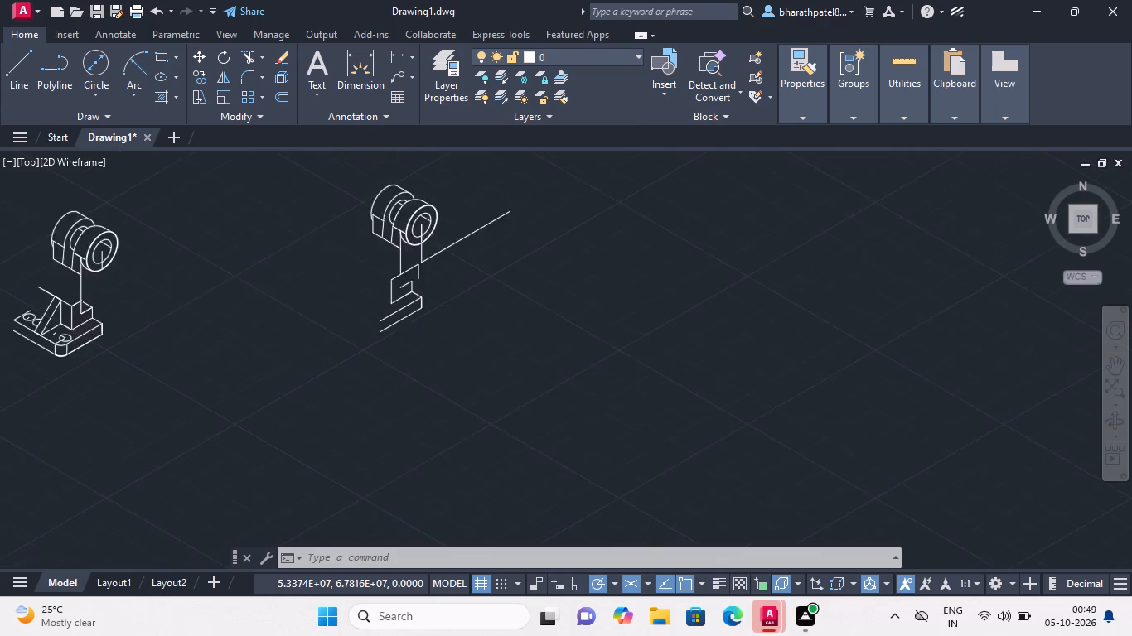
{"action": "scroll", "coordinate": [424, 277], "scroll_direction": "up", "scroll_amount": 4}
{"action": "scroll", "coordinate": [424, 277], "scroll_direction": "down", "scroll_amount": 2}
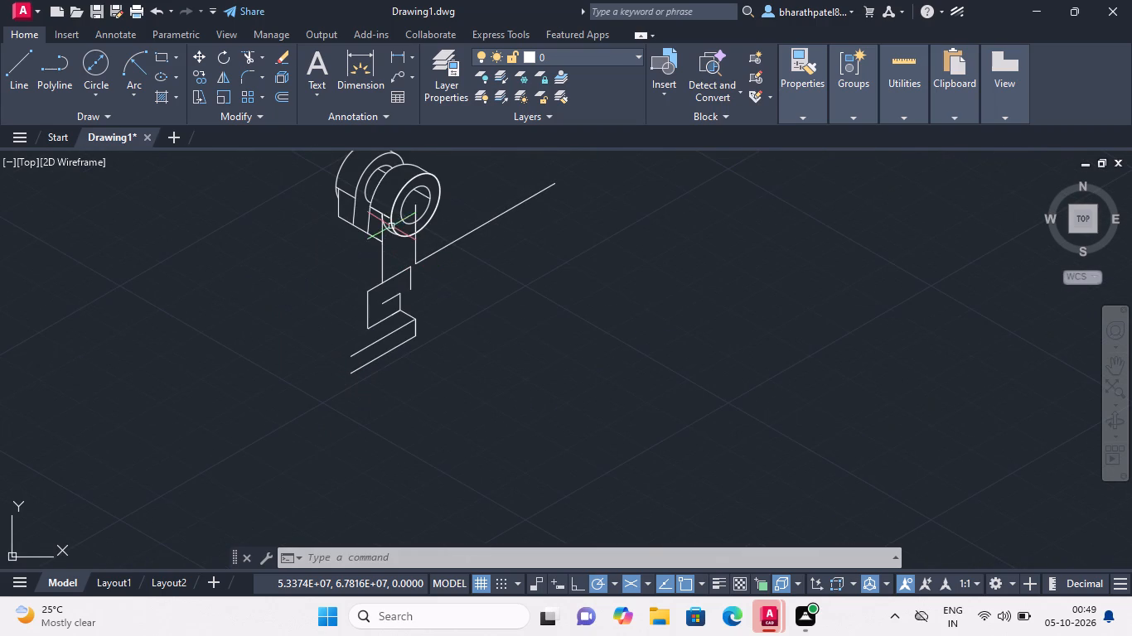
{"action": "left_click", "coordinate": [241, 59]}
{"action": "left_click", "coordinate": [414, 287]}
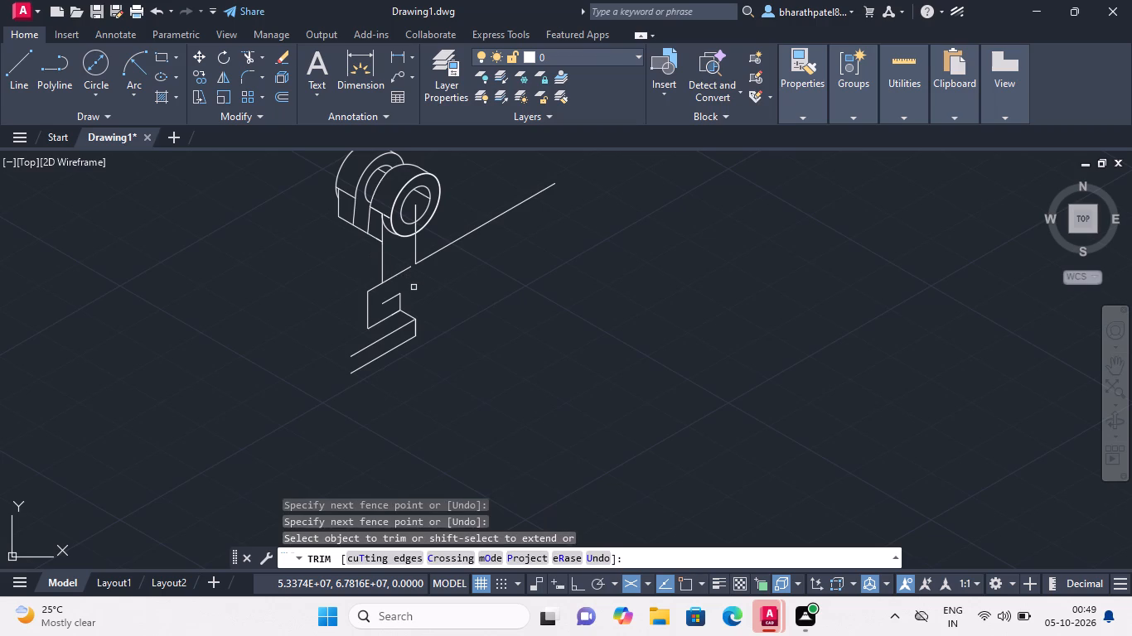
{"action": "key", "text": "ctrl+z"}
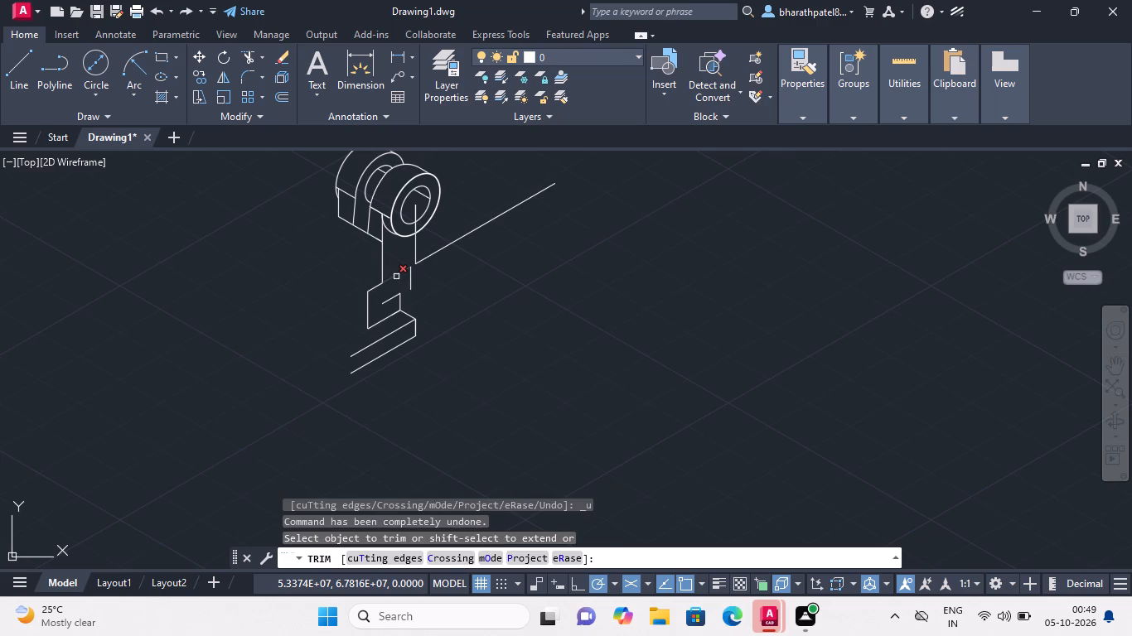
{"action": "left_click", "coordinate": [396, 277]}
{"action": "scroll", "coordinate": [396, 277], "scroll_direction": "down", "scroll_amount": 2}
{"action": "scroll", "coordinate": [405, 263], "scroll_direction": "up", "scroll_amount": 3}
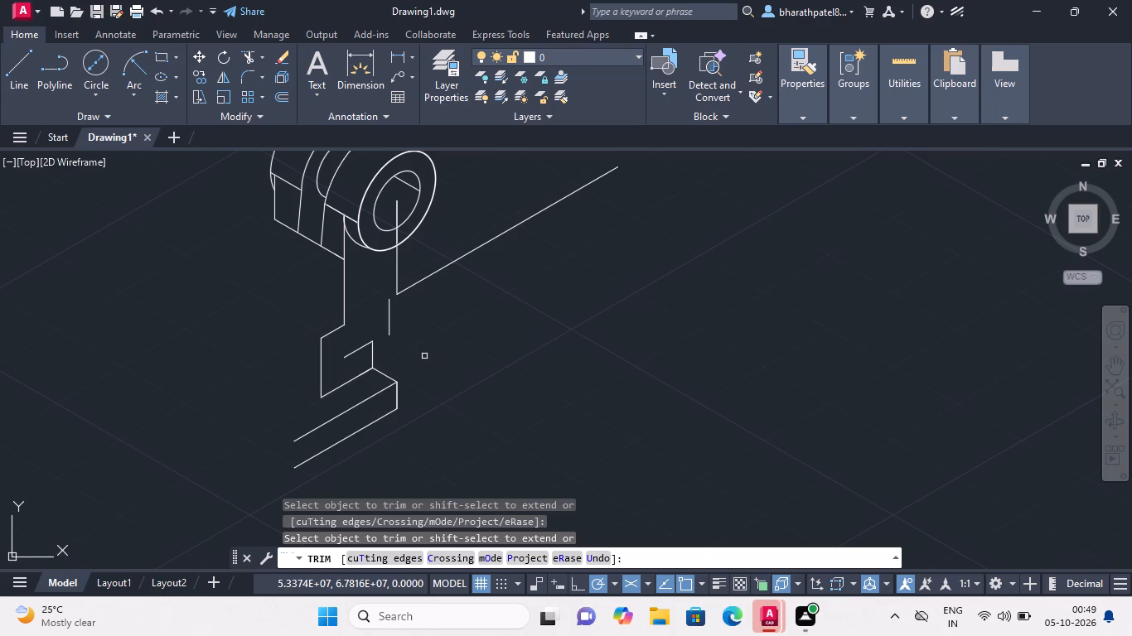
{"action": "left_click", "coordinate": [331, 331]}
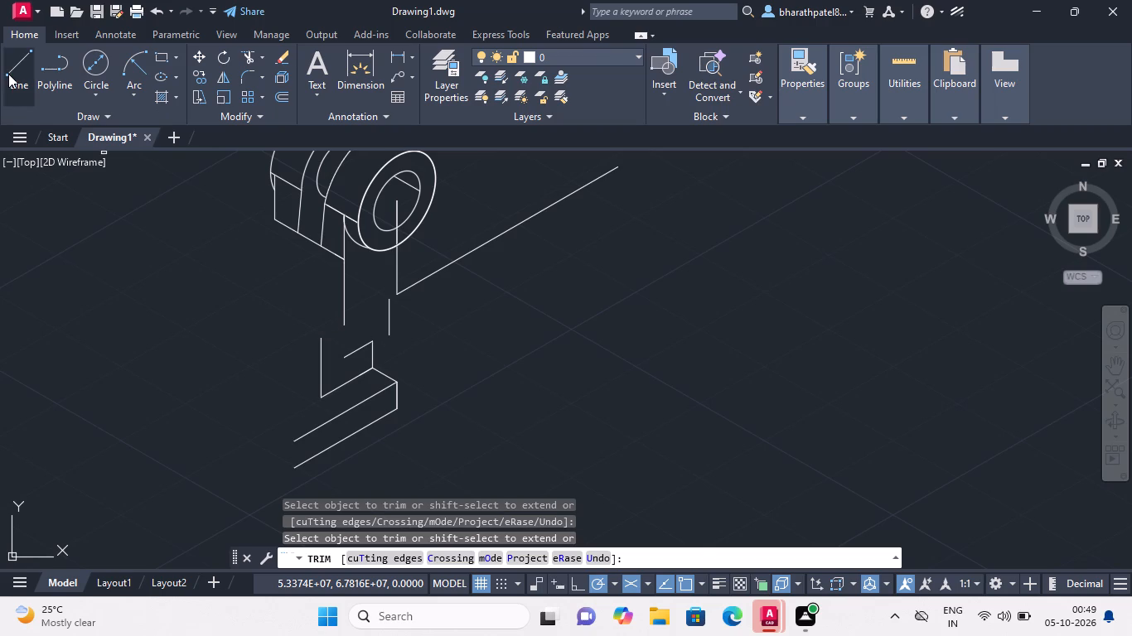
Draw two parallel freehand-length lines at 30° from the lower and upper corners of the base plate's short vertical edge.
{"action": "left_click", "coordinate": [9, 74]}
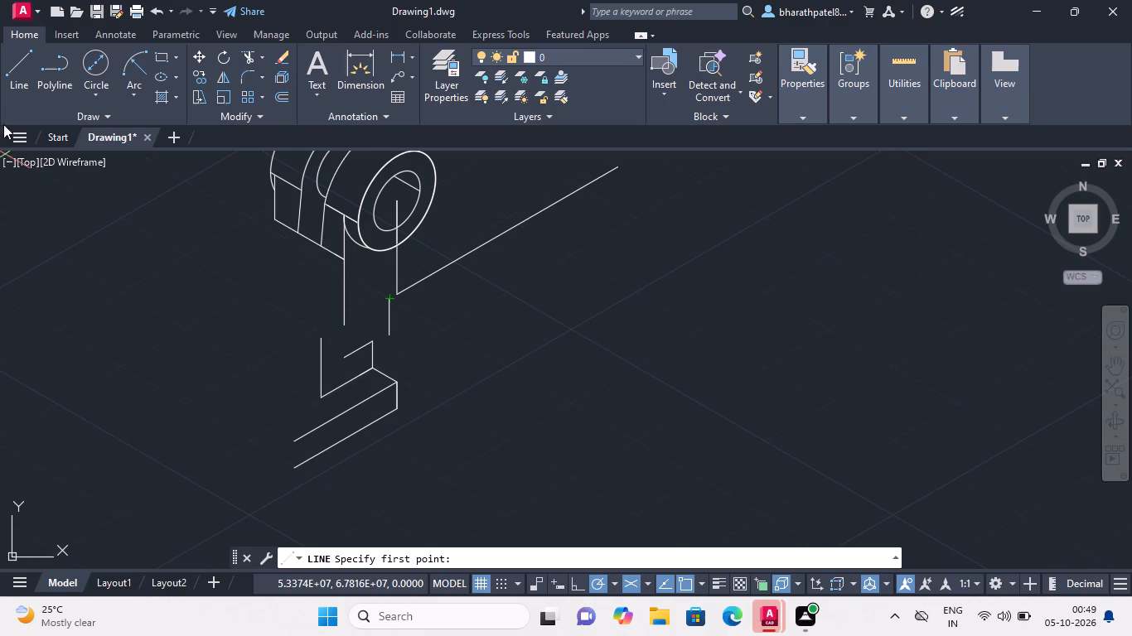
{"action": "left_click", "coordinate": [16, 78]}
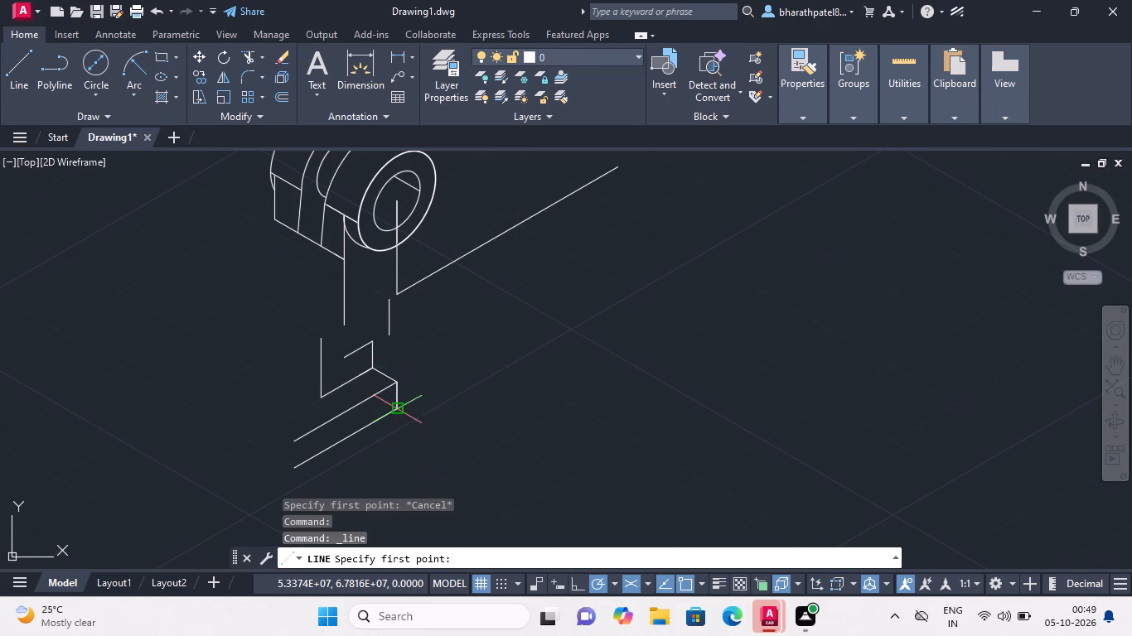
{"action": "left_click", "coordinate": [393, 407]}
{"action": "left_click", "coordinate": [524, 340]}
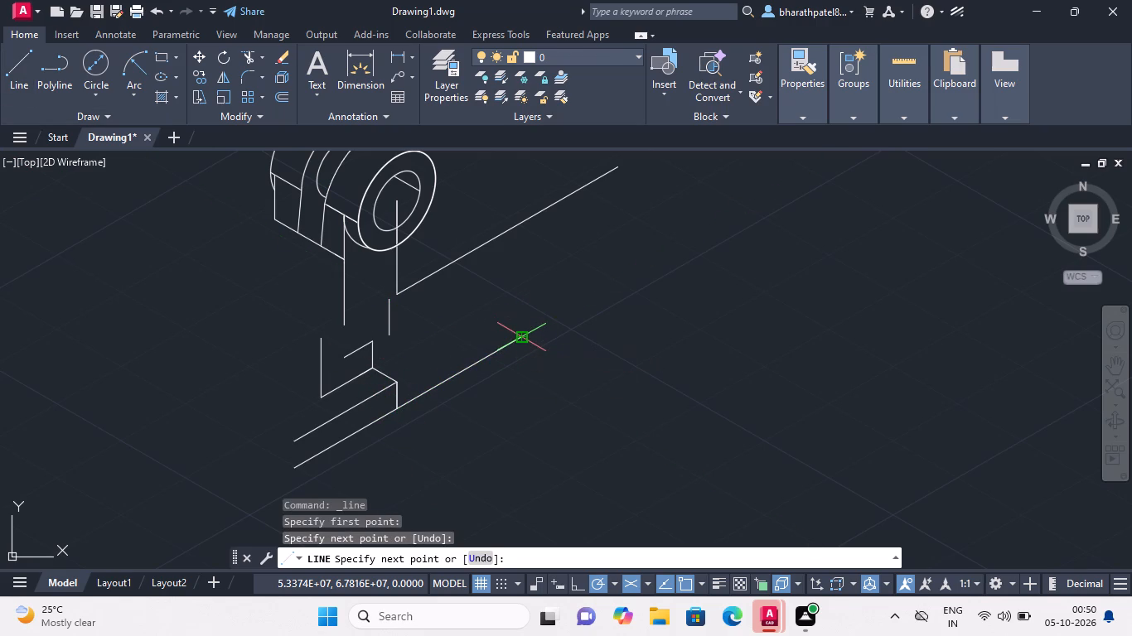
{"action": "key", "text": "Escape"}
{"action": "left_click", "coordinate": [11, 67]}
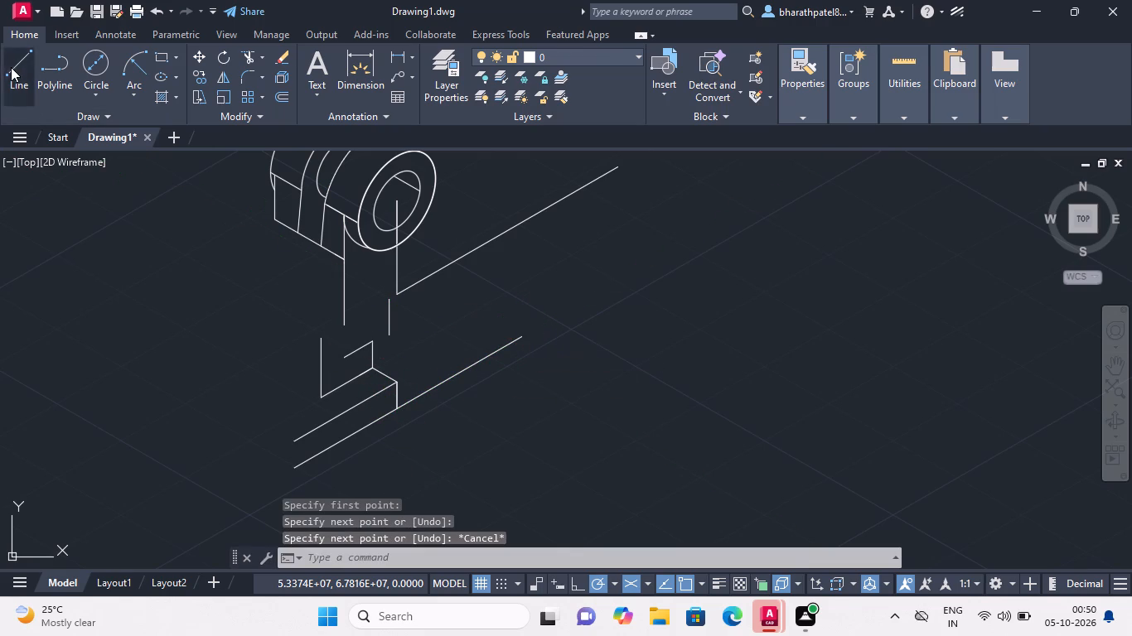
{"action": "left_click", "coordinate": [401, 386]}
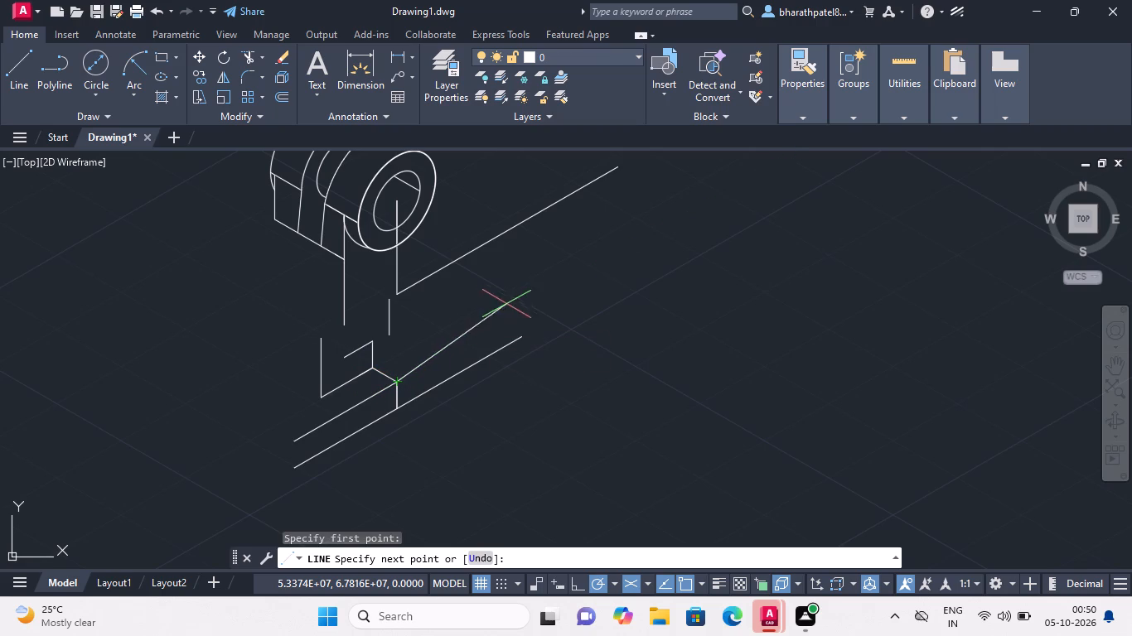
{"action": "left_click", "coordinate": [513, 320]}
{"action": "key", "text": "Escape"}
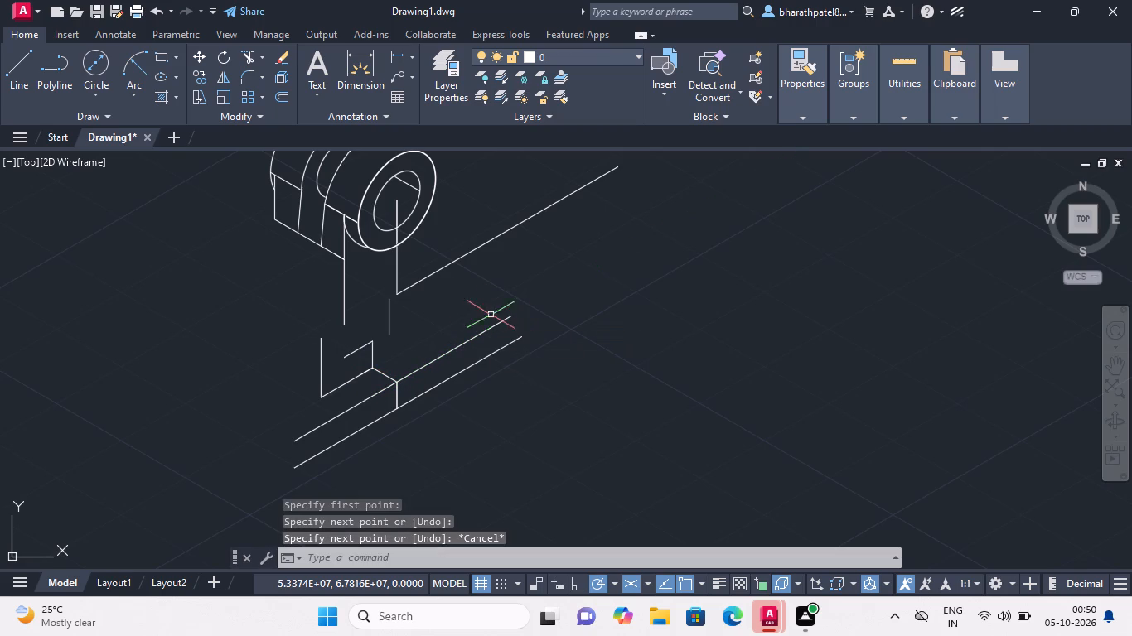
Draw 30° lines from both ends of the 18-unit vertical: a freehand-length one from its lower end and one about 103 units long from its top.
{"action": "left_click", "coordinate": [4, 68]}
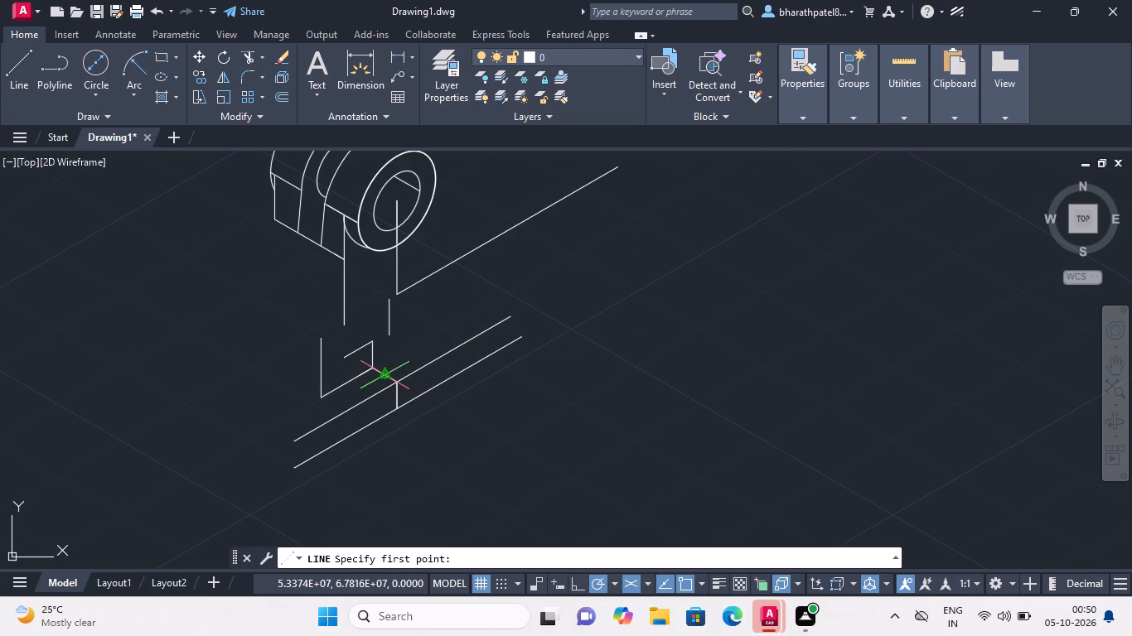
{"action": "left_click", "coordinate": [371, 369]}
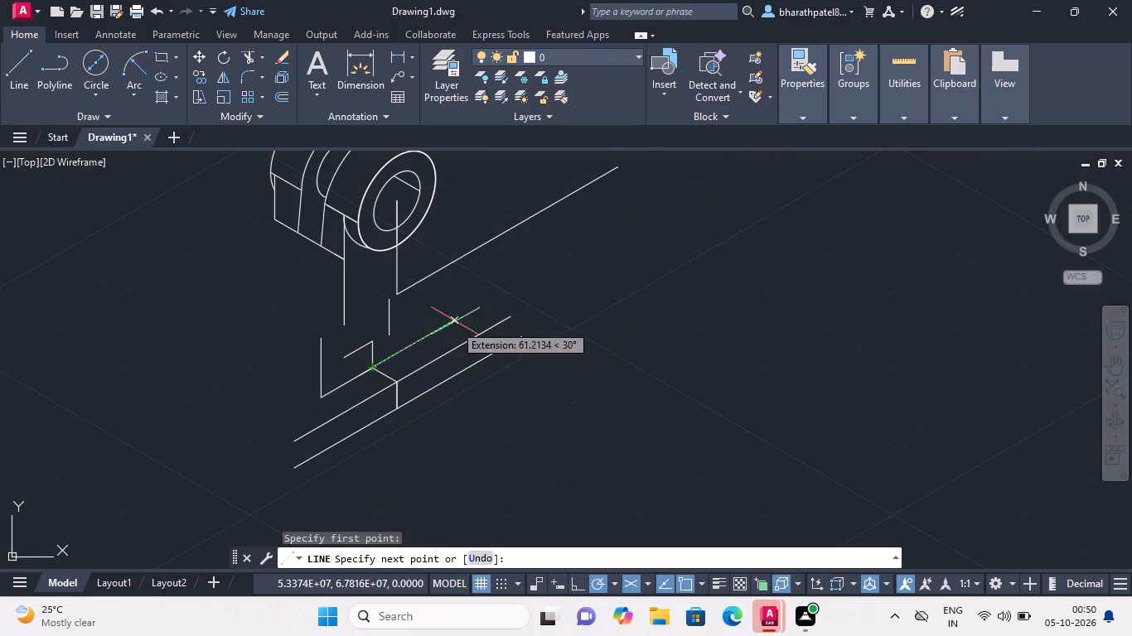
{"action": "left_click", "coordinate": [467, 306]}
{"action": "key", "text": "Escape"}
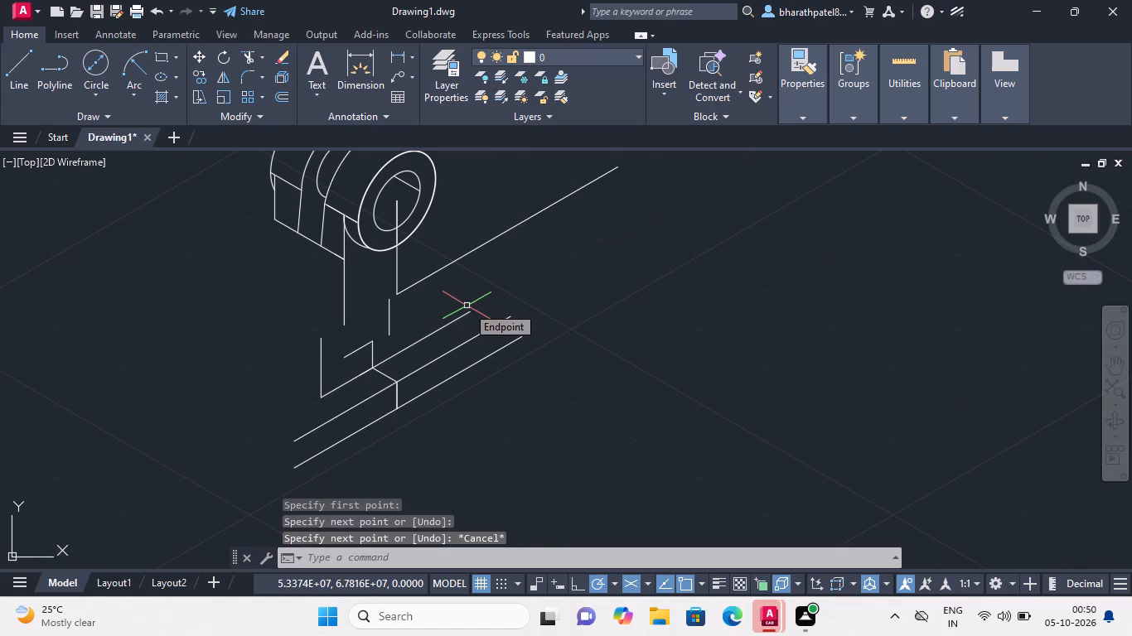
{"action": "left_click", "coordinate": [26, 61]}
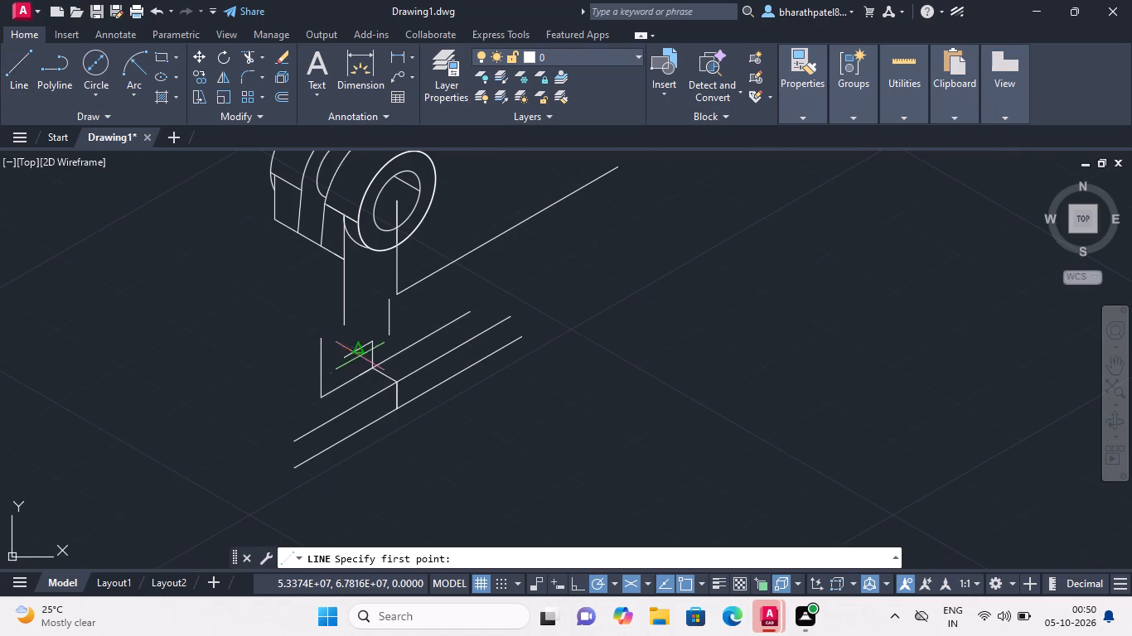
{"action": "left_click", "coordinate": [372, 343]}
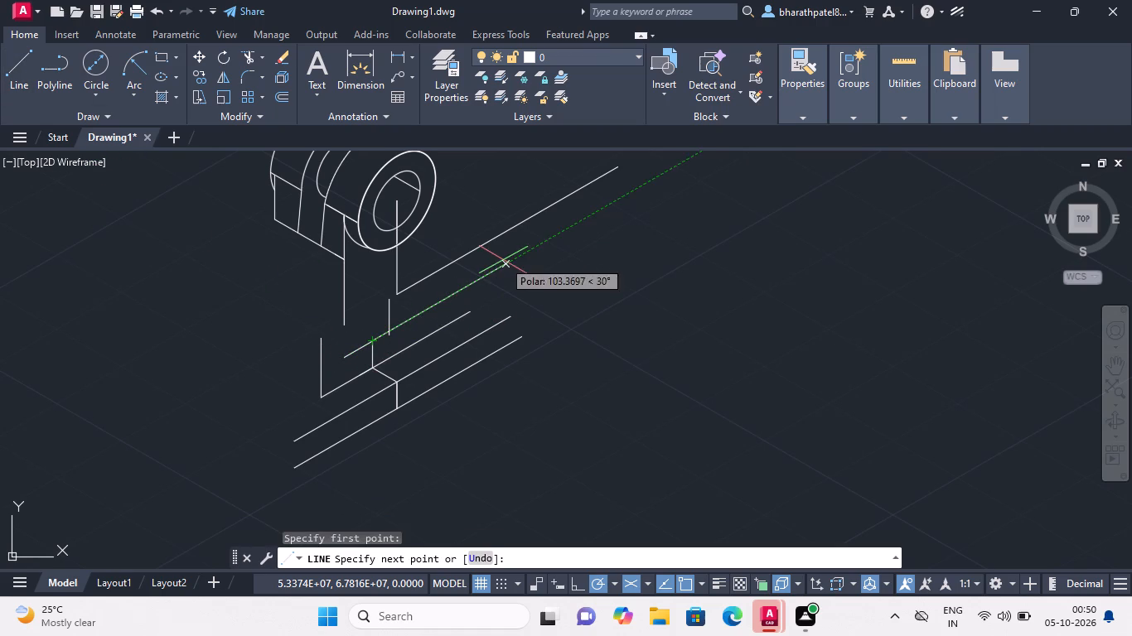
{"action": "left_click", "coordinate": [503, 260]}
{"action": "key", "text": "Escape"}
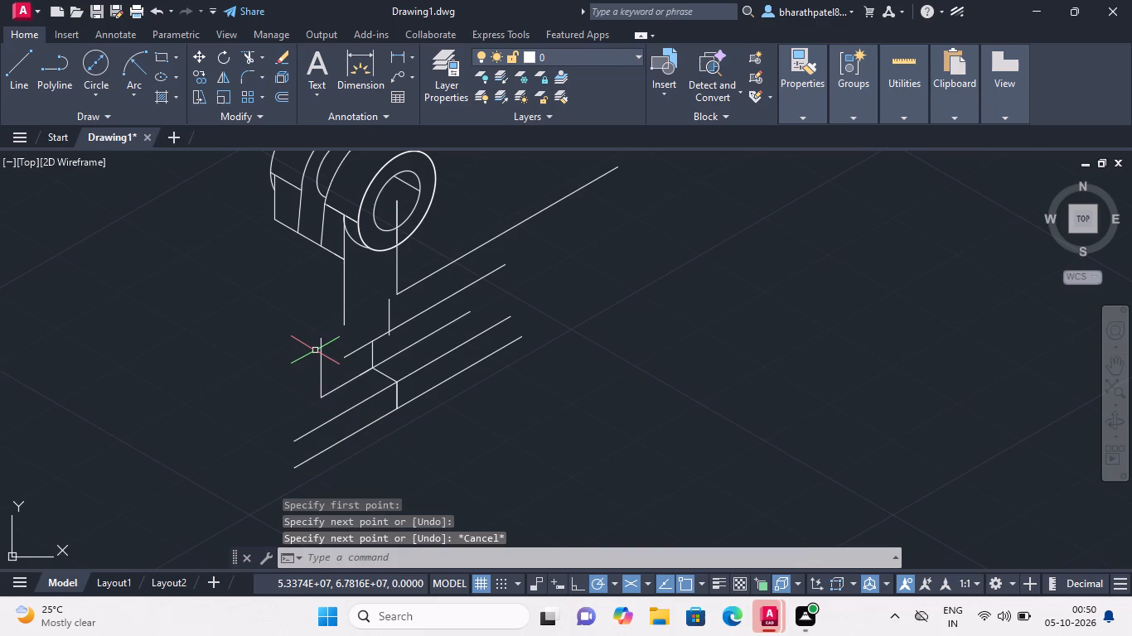
Draw a line vertically downward from where the short loose vertical crosses the upper 30° line to just past the parallel line below.
{"action": "left_click", "coordinate": [7, 72]}
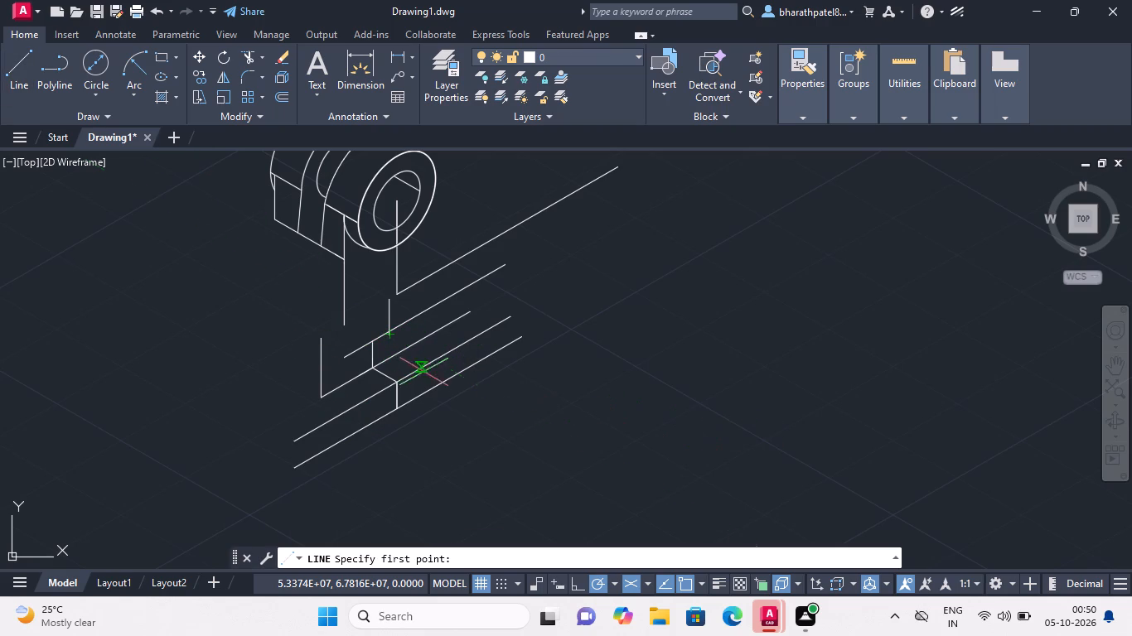
{"action": "scroll", "coordinate": [383, 330], "scroll_direction": "up", "scroll_amount": 4}
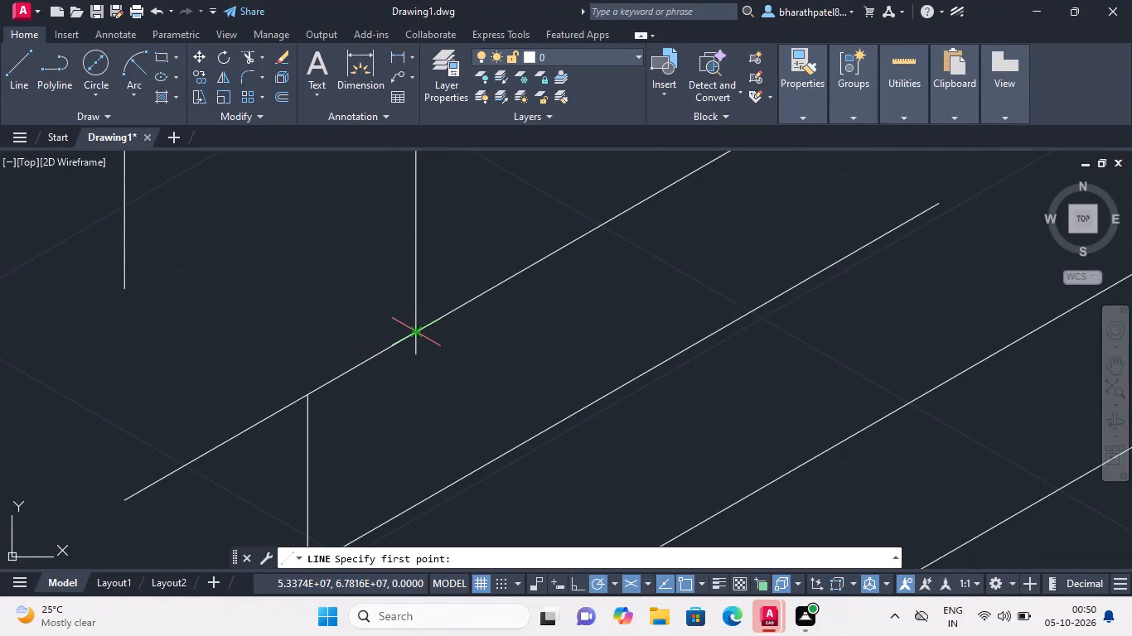
{"action": "left_click", "coordinate": [414, 332]}
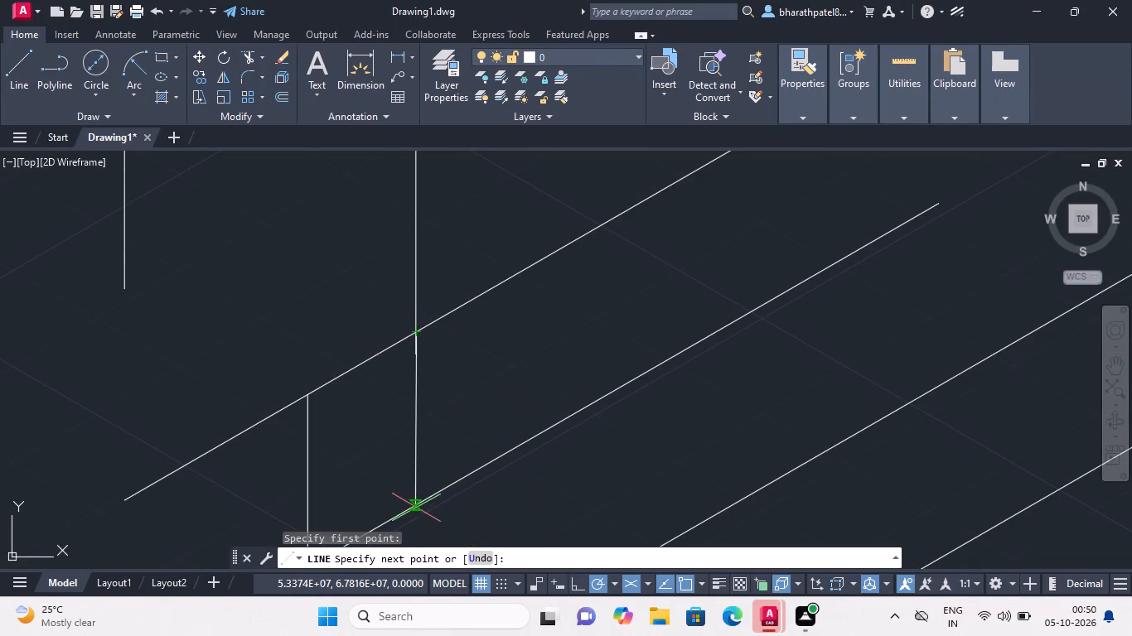
{"action": "left_click", "coordinate": [422, 520]}
{"action": "key", "text": "Escape"}
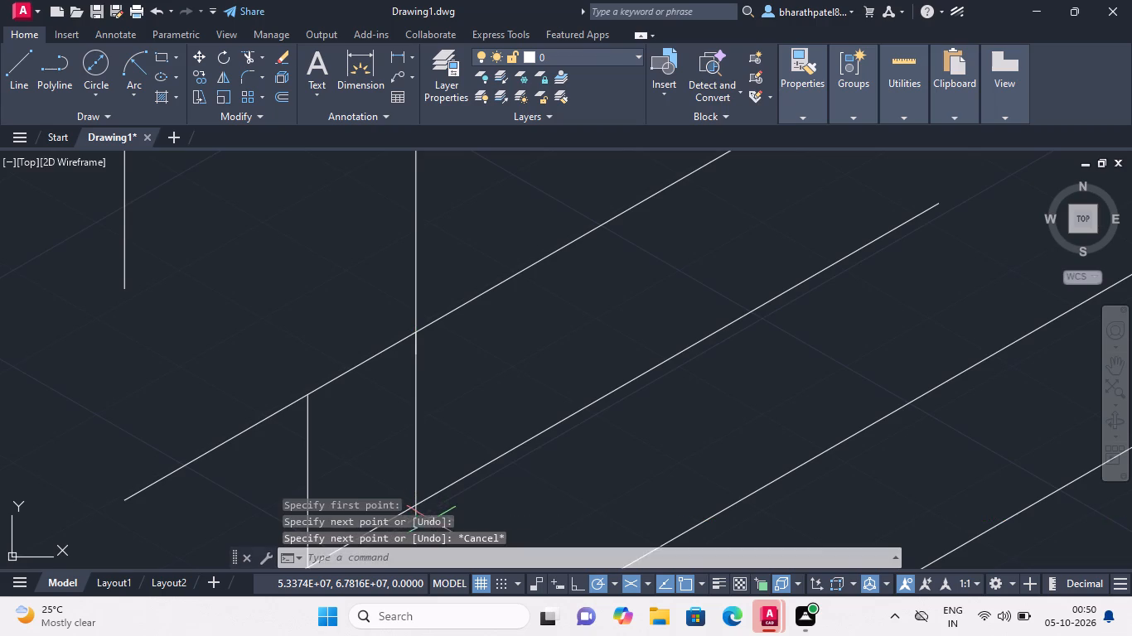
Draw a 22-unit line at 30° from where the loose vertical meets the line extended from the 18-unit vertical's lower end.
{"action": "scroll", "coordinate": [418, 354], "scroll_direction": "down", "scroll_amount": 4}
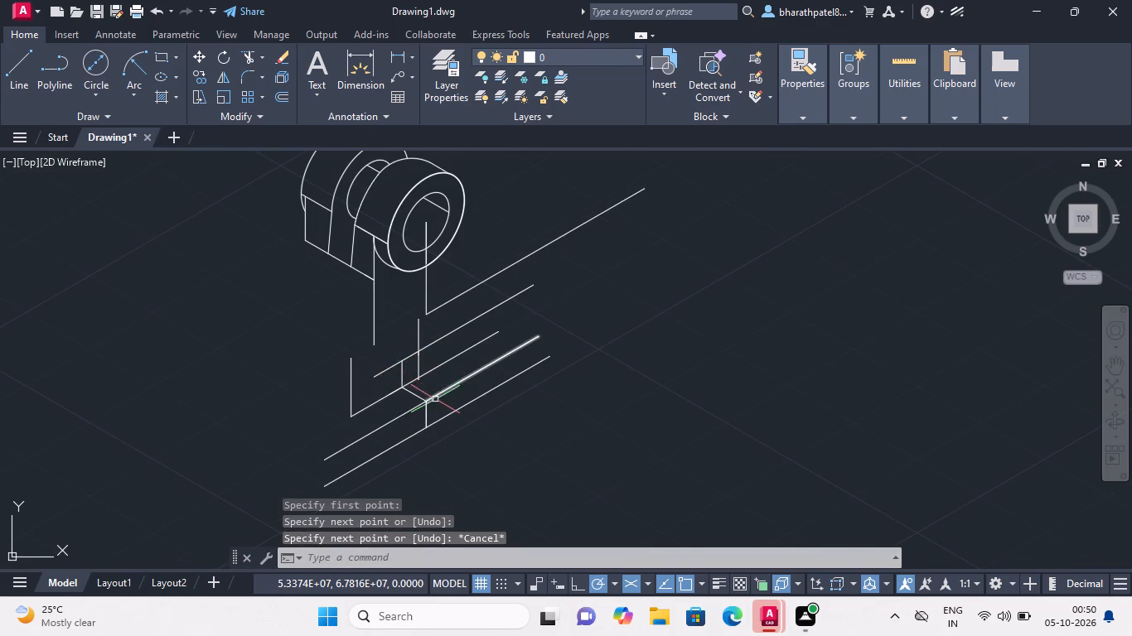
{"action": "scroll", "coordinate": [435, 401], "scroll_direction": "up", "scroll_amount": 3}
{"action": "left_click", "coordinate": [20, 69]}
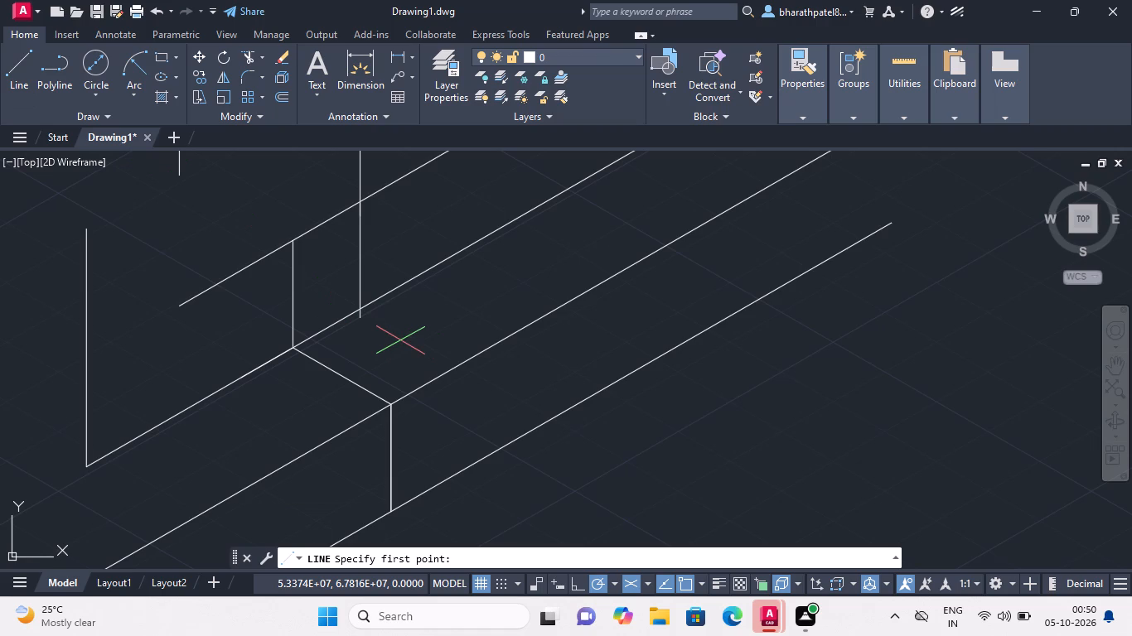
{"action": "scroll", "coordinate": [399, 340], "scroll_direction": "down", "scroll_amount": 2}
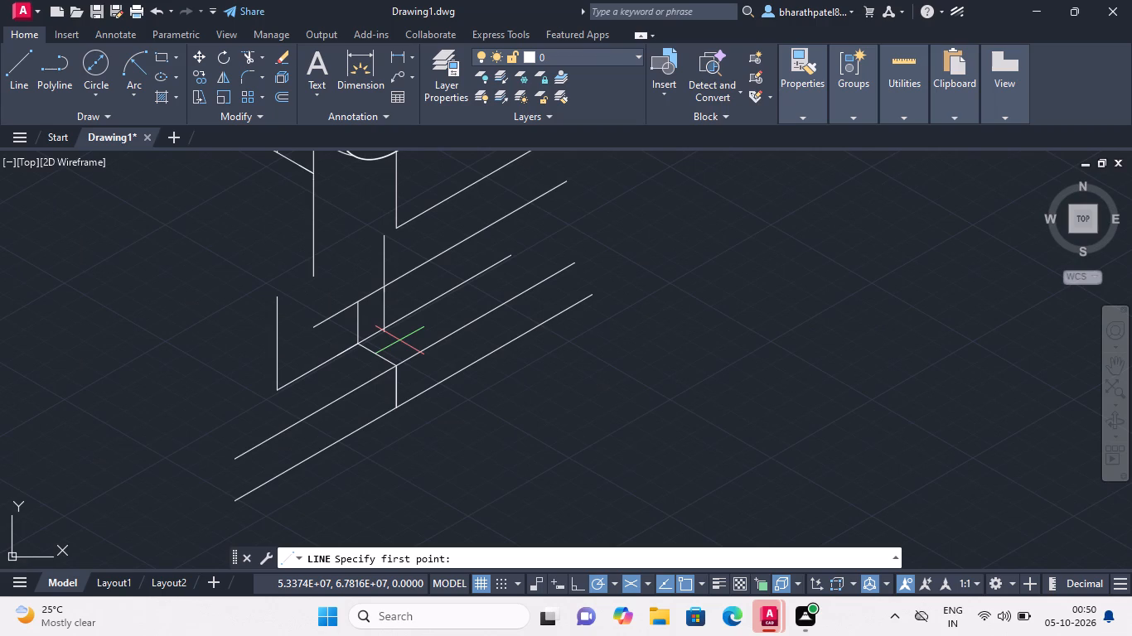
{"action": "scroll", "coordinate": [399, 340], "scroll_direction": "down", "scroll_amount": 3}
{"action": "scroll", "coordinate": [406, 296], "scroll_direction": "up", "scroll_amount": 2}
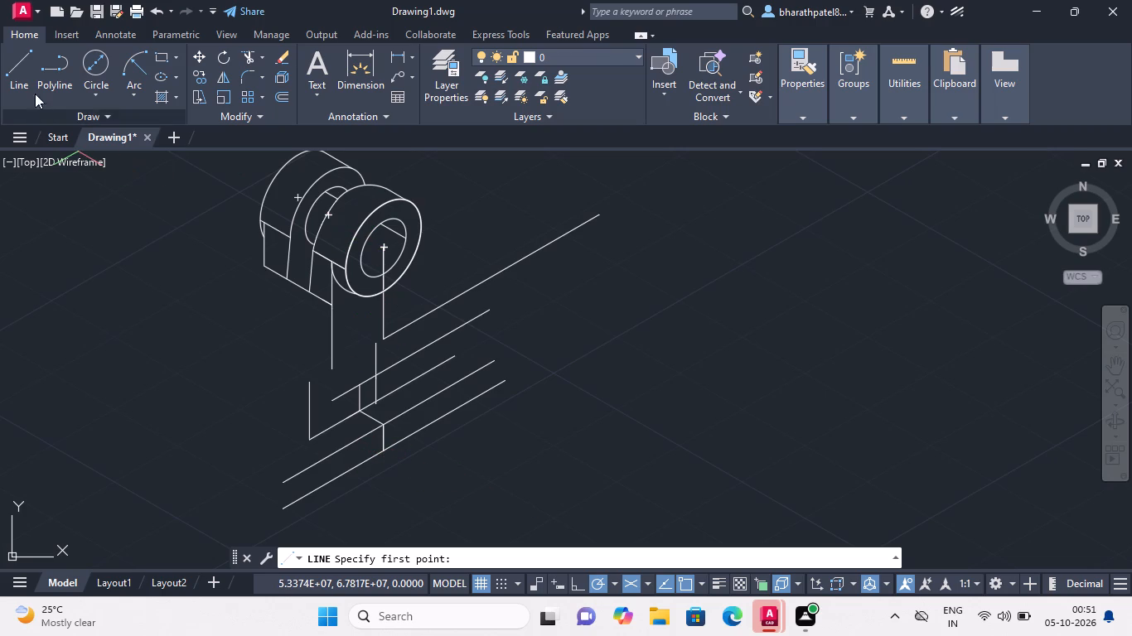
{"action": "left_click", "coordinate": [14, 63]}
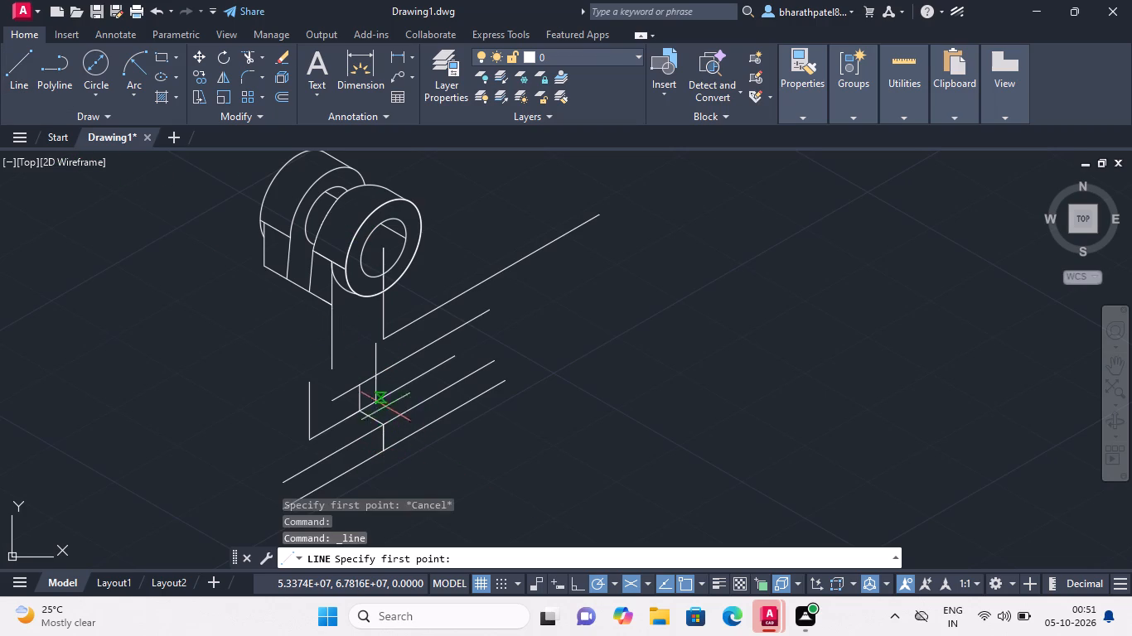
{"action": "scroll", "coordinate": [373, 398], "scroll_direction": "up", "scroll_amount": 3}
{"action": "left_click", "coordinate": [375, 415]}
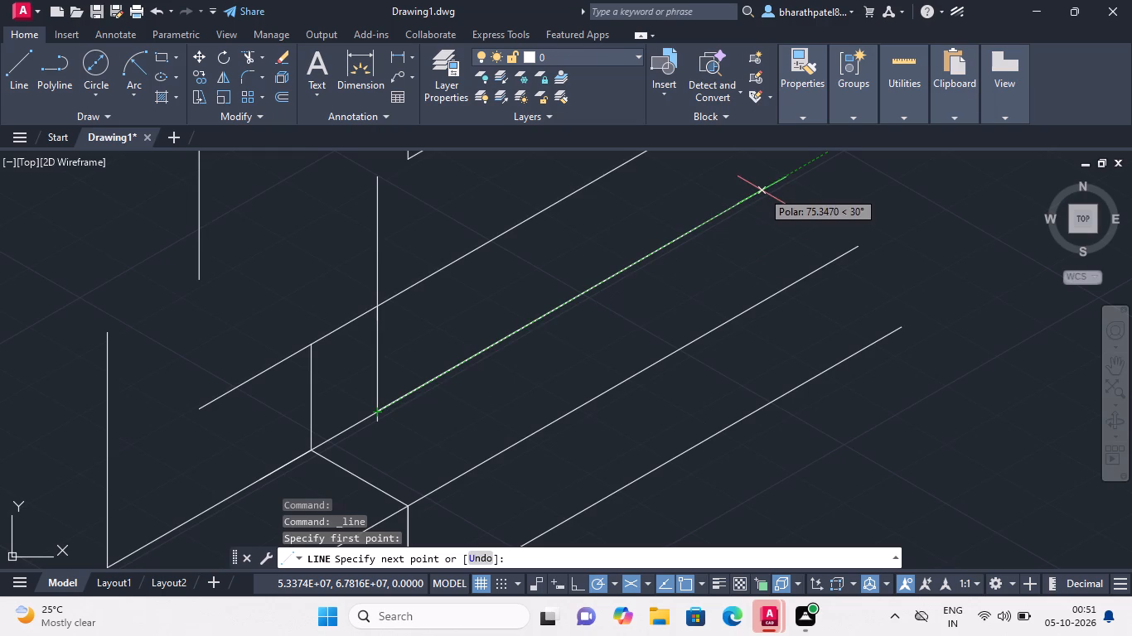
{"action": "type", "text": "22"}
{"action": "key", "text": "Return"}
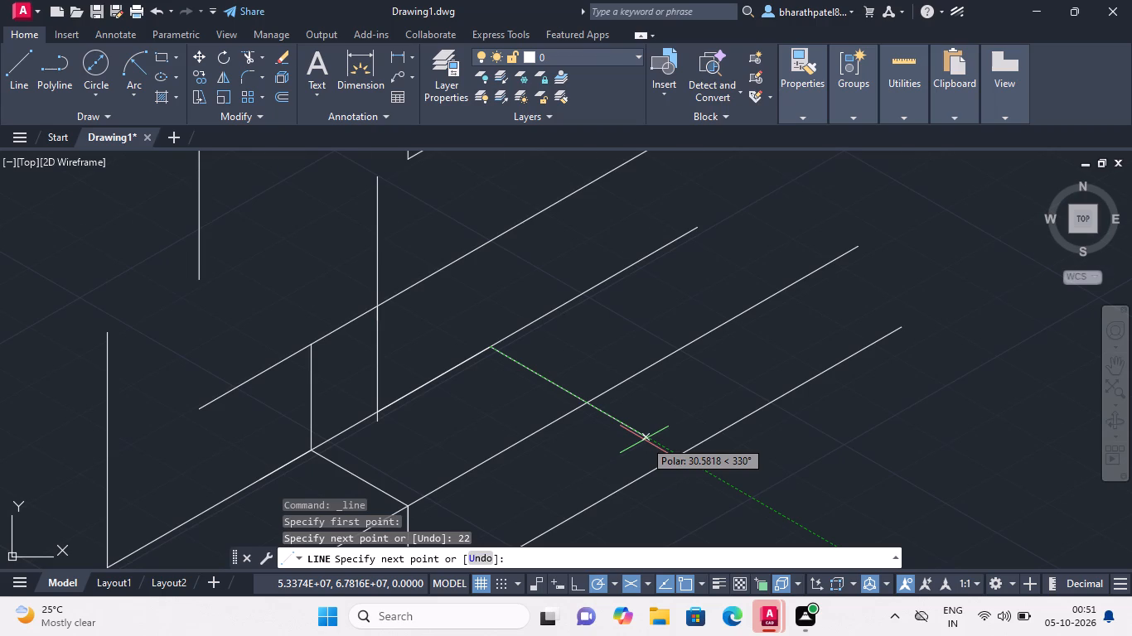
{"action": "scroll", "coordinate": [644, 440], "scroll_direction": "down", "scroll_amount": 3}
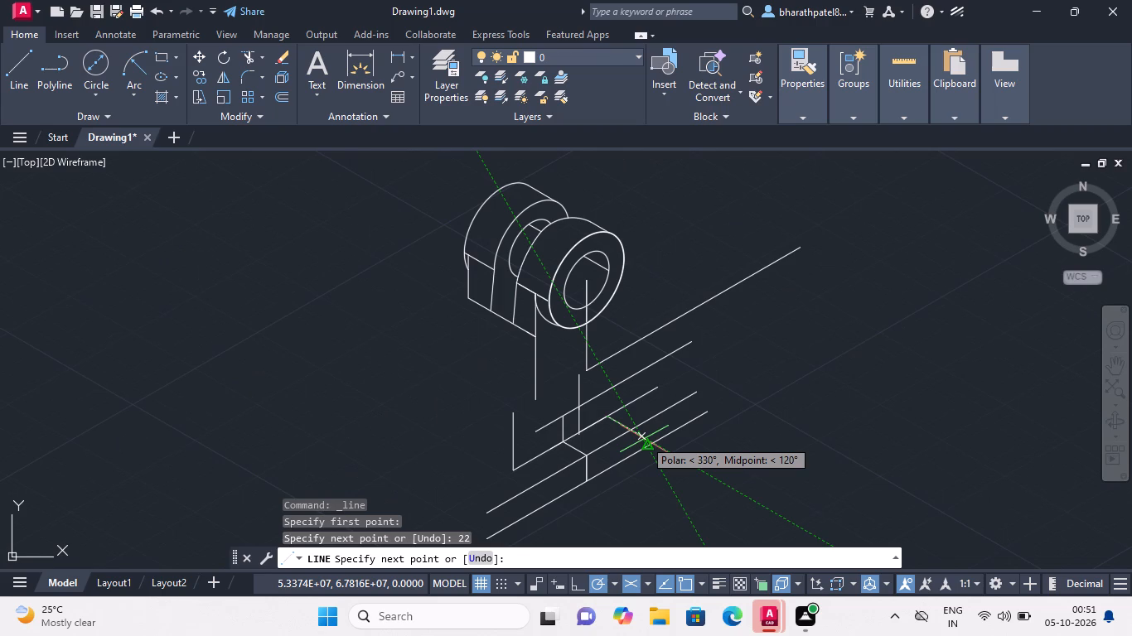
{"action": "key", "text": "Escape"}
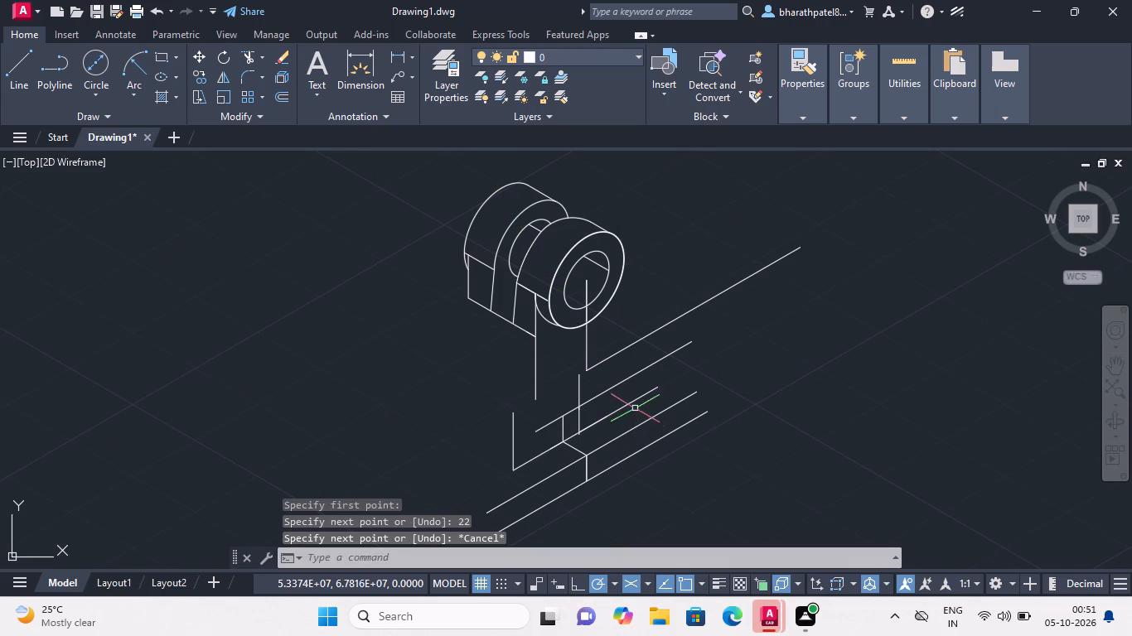
Trim away the two 30° extensions beyond the base plate's short vertical edge and the overlong line beneath the 22-unit segment.
{"action": "left_click", "coordinate": [245, 60]}
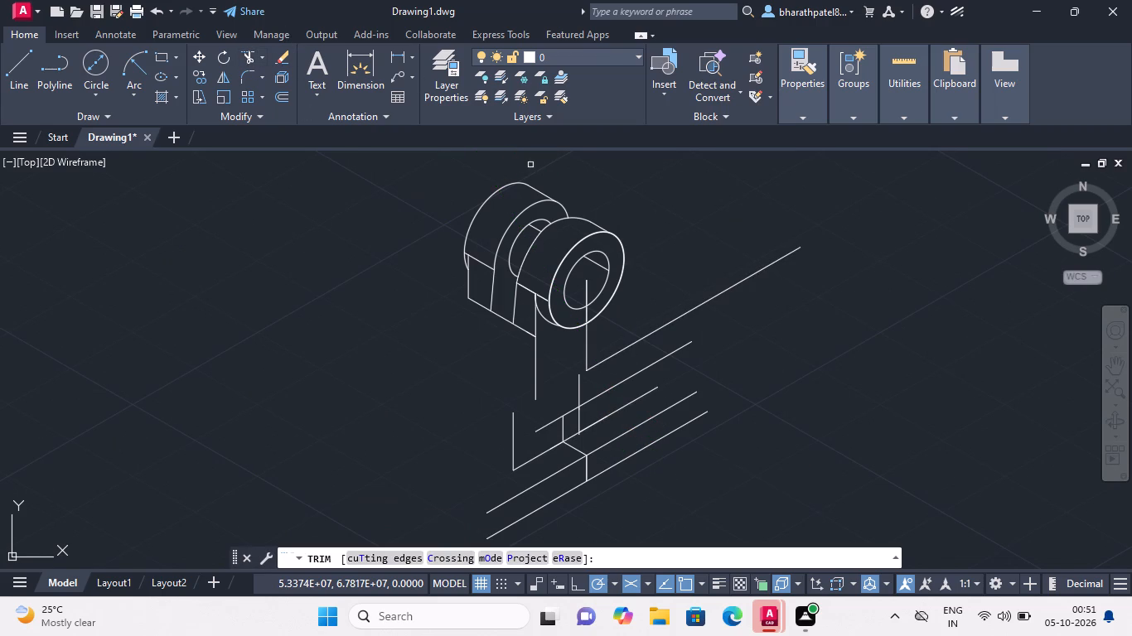
{"action": "left_click", "coordinate": [641, 382]}
{"action": "left_click", "coordinate": [669, 453]}
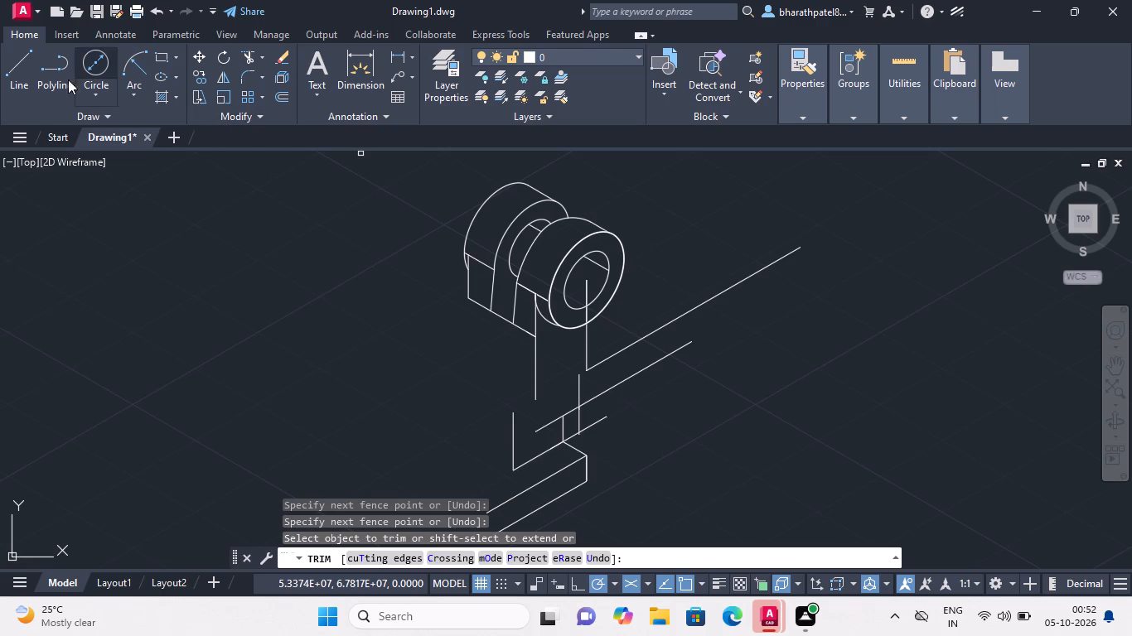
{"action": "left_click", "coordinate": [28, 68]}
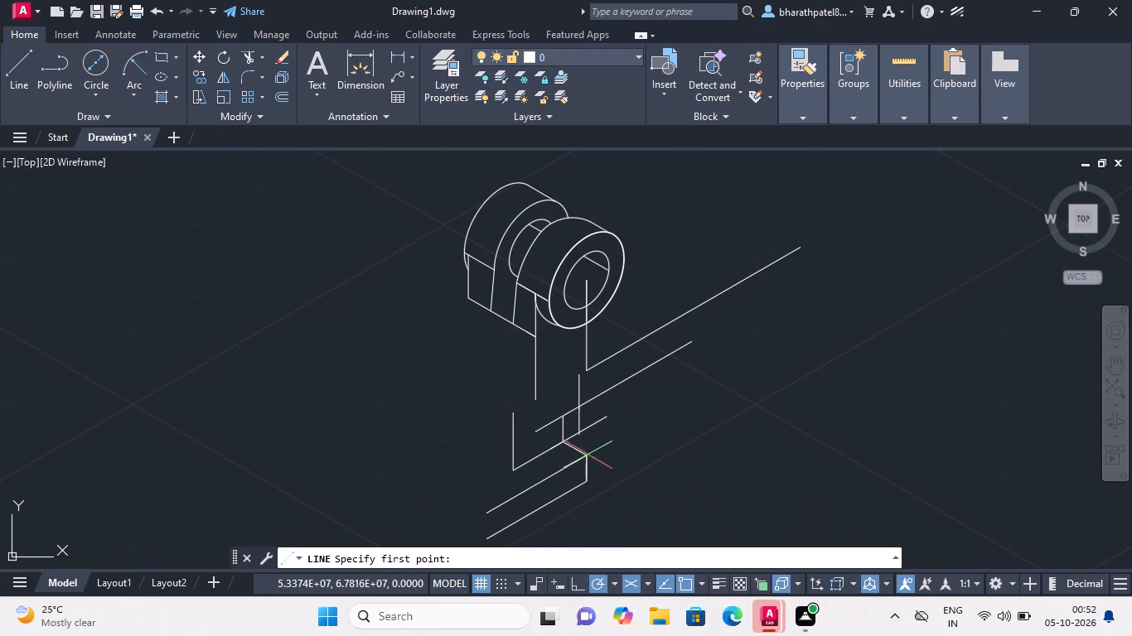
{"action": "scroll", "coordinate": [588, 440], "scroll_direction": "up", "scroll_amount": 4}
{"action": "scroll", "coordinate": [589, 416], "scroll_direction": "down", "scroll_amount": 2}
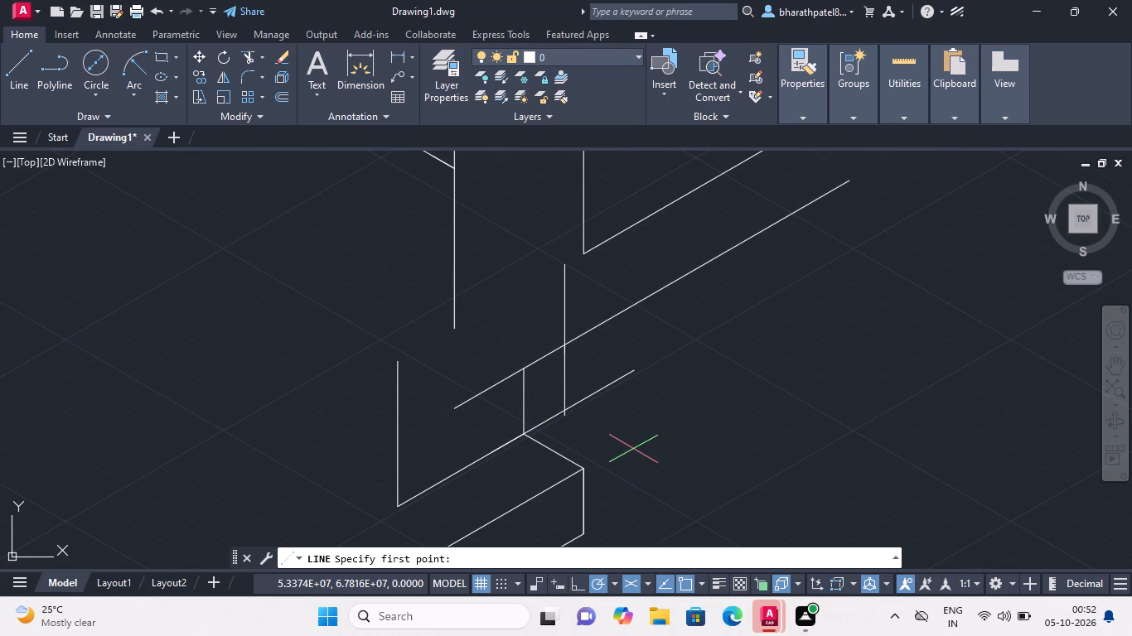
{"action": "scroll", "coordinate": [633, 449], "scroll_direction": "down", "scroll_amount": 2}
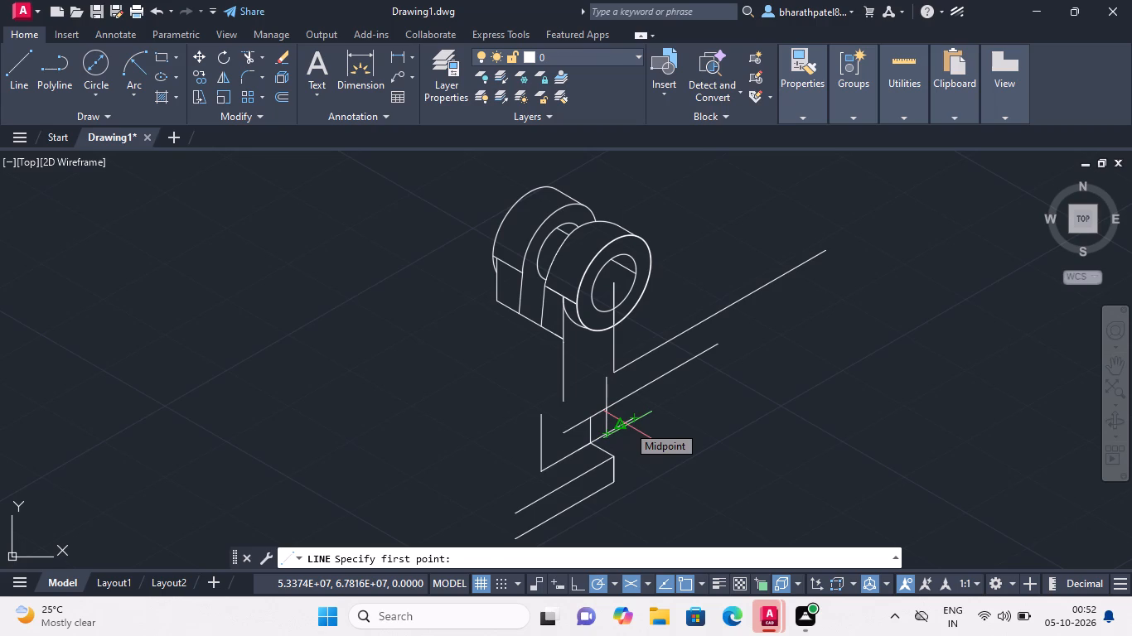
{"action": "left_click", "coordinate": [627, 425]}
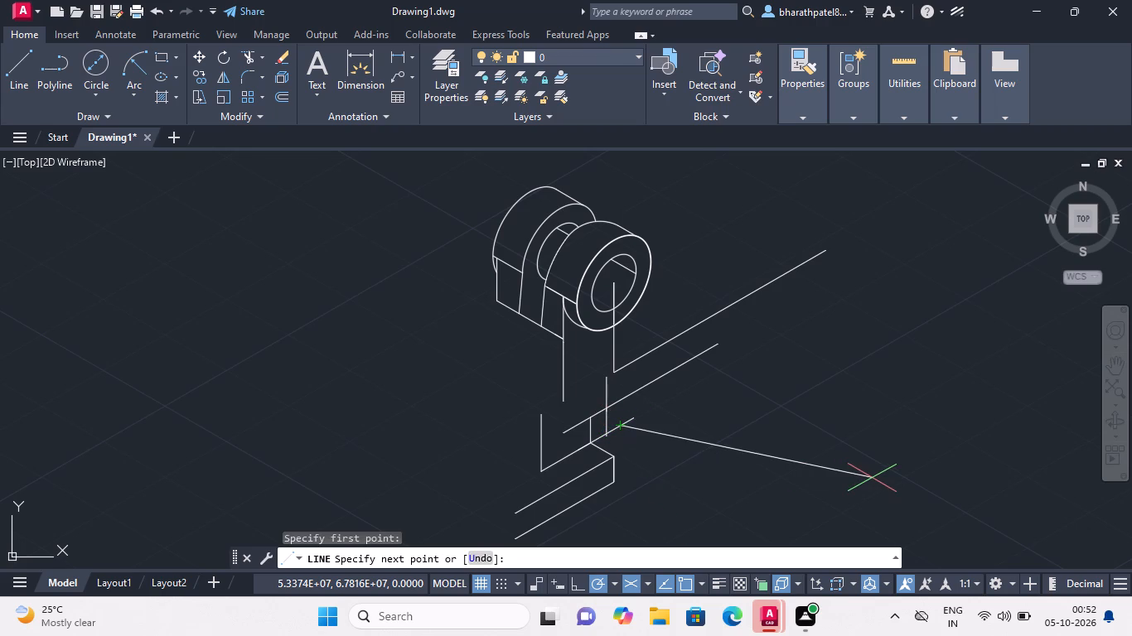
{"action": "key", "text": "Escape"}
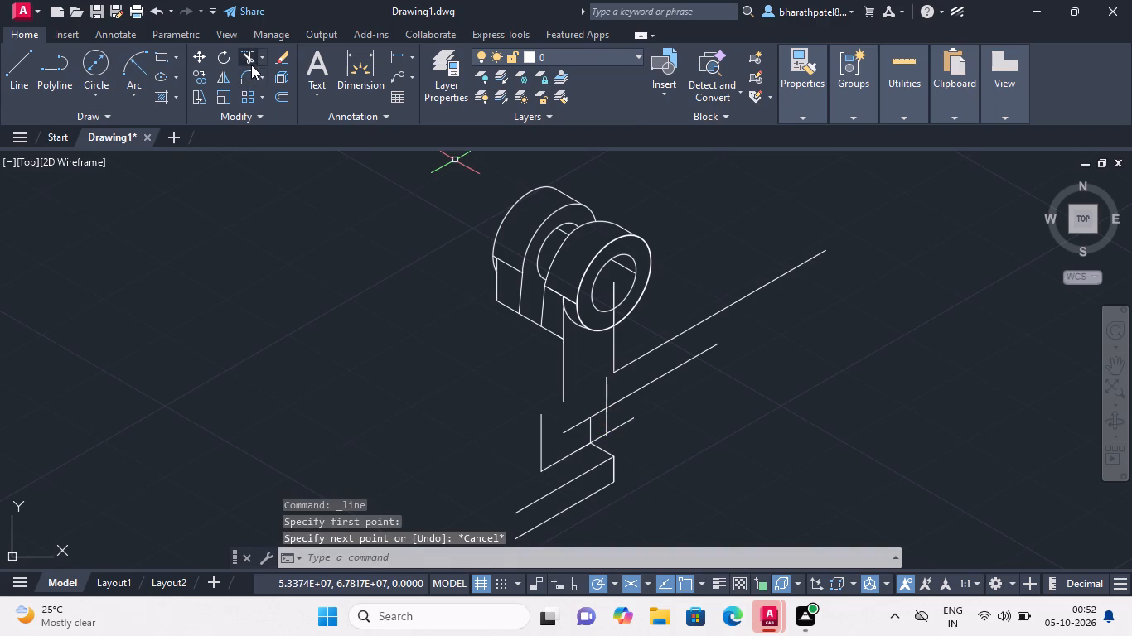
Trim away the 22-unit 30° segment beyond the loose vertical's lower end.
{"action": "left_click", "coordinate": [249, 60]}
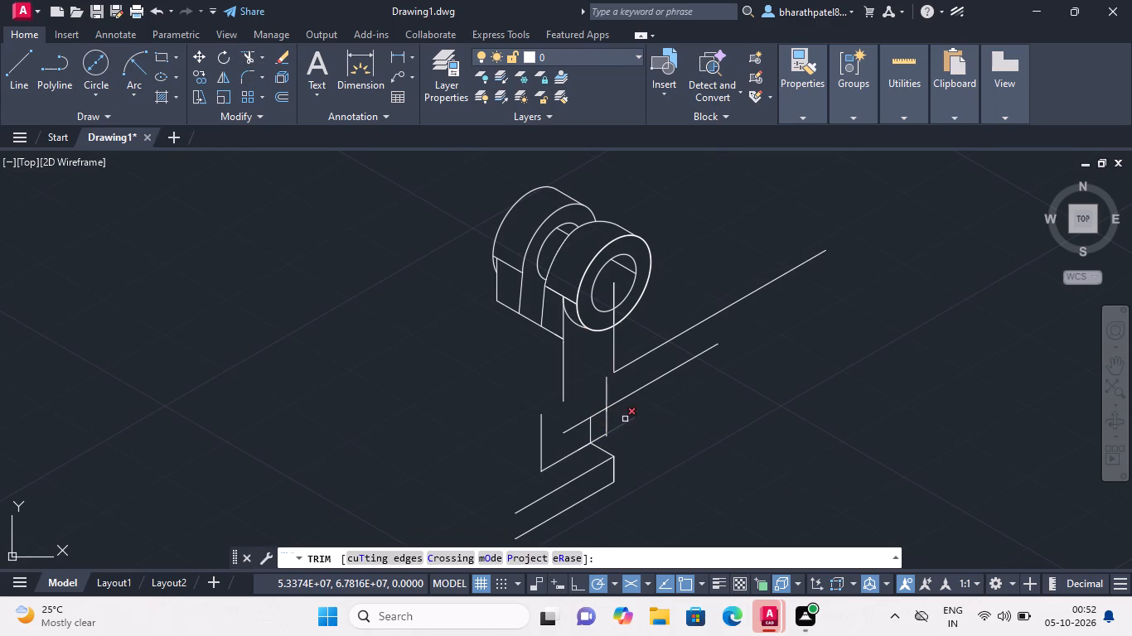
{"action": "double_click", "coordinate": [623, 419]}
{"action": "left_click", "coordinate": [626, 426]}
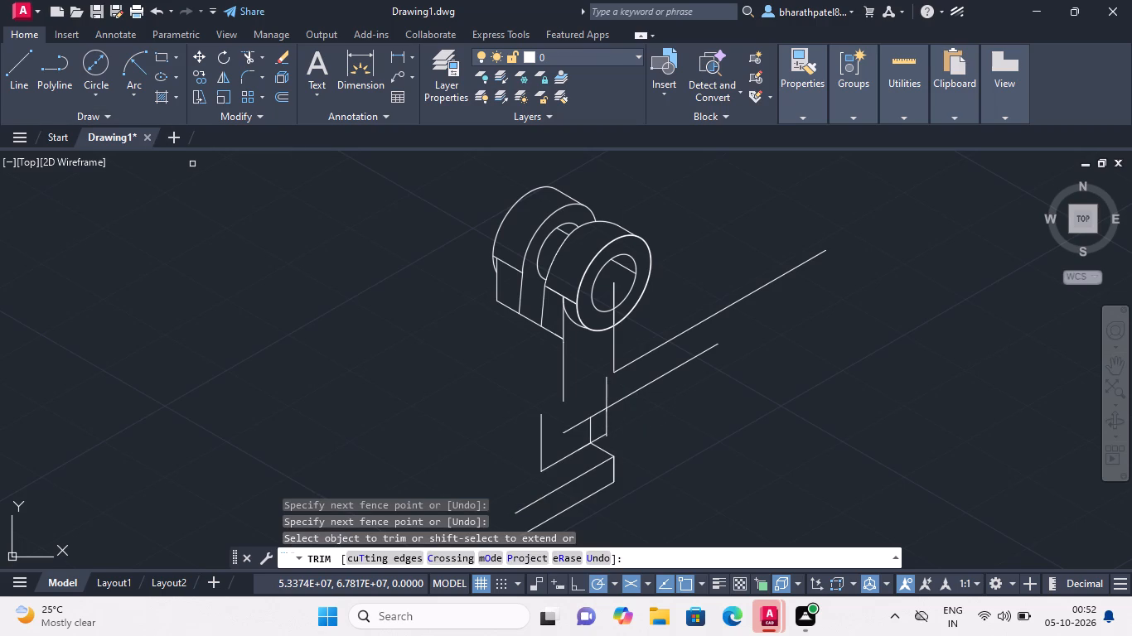
Draw a freehand-length line at 30° from where the loose vertical meets the lower 30° edge.
{"action": "left_click", "coordinate": [10, 78]}
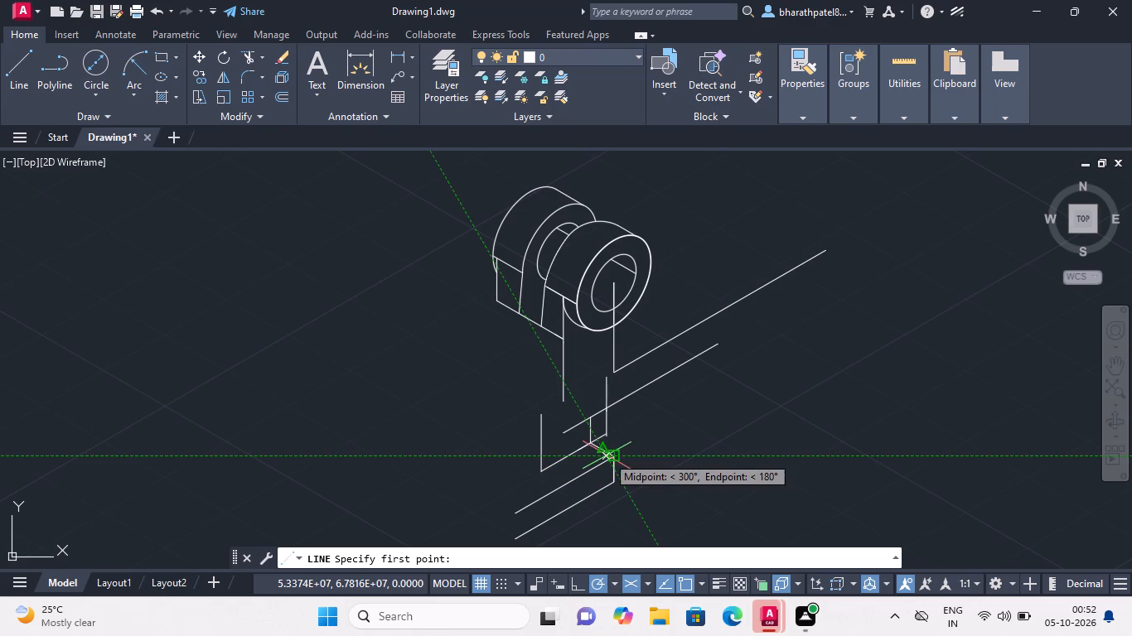
{"action": "scroll", "coordinate": [605, 430], "scroll_direction": "up", "scroll_amount": 3}
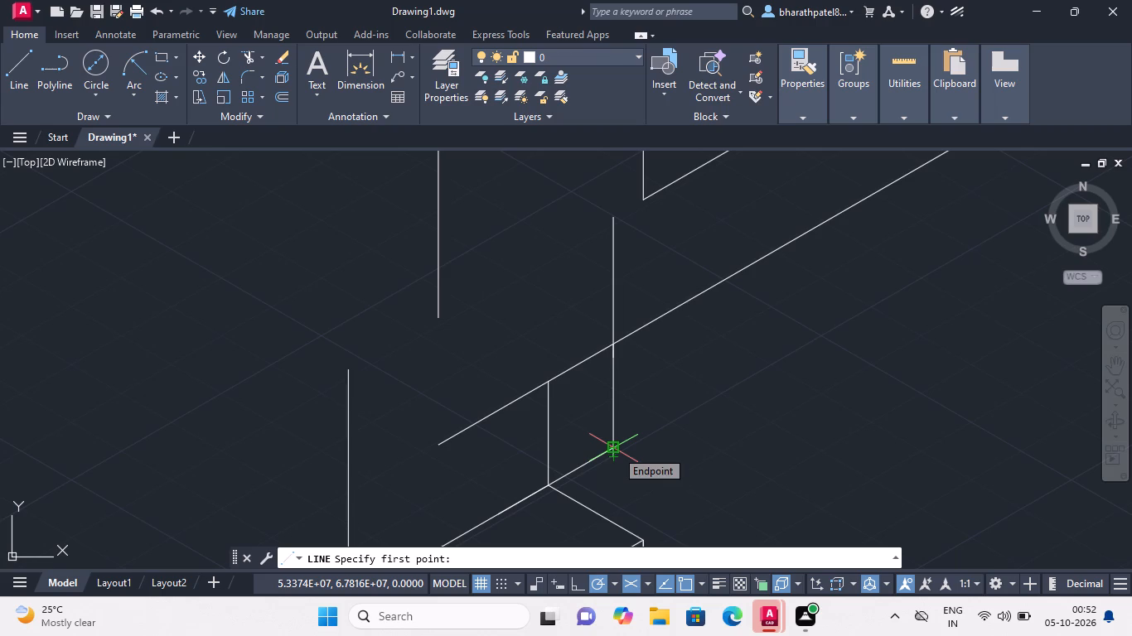
{"action": "double_click", "coordinate": [616, 449]}
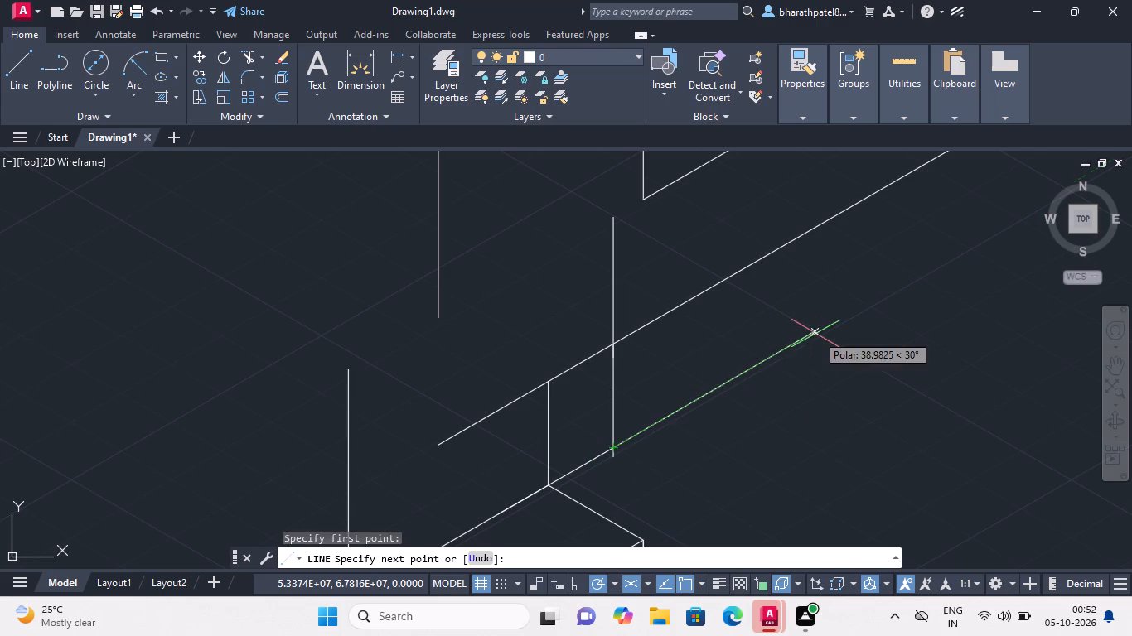
{"action": "left_click", "coordinate": [848, 316]}
{"action": "key", "text": "Escape"}
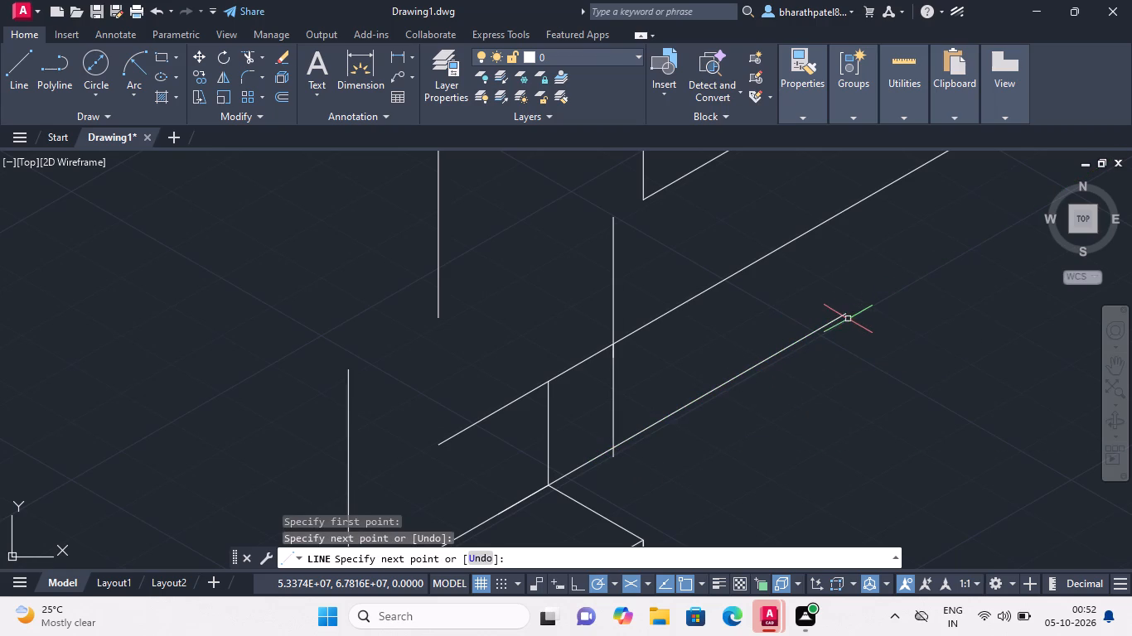
{"action": "key", "text": "Escape"}
Trim away the part of the loose vertical between the upper and lower 30° lines.
{"action": "scroll", "coordinate": [820, 339], "scroll_direction": "down", "scroll_amount": 3}
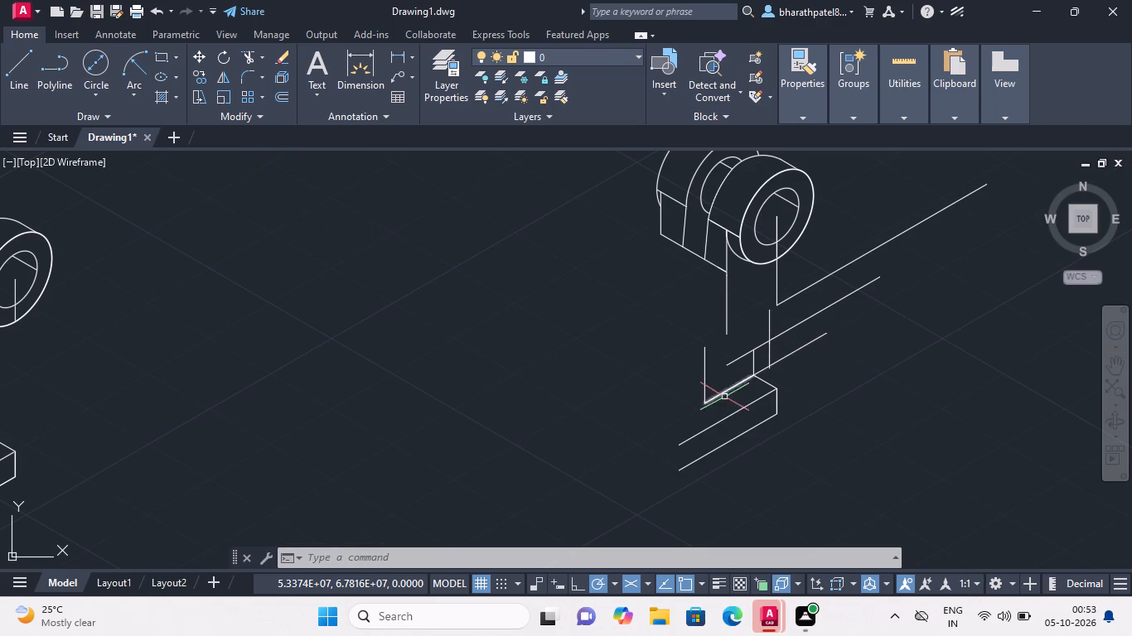
{"action": "left_click", "coordinate": [246, 54]}
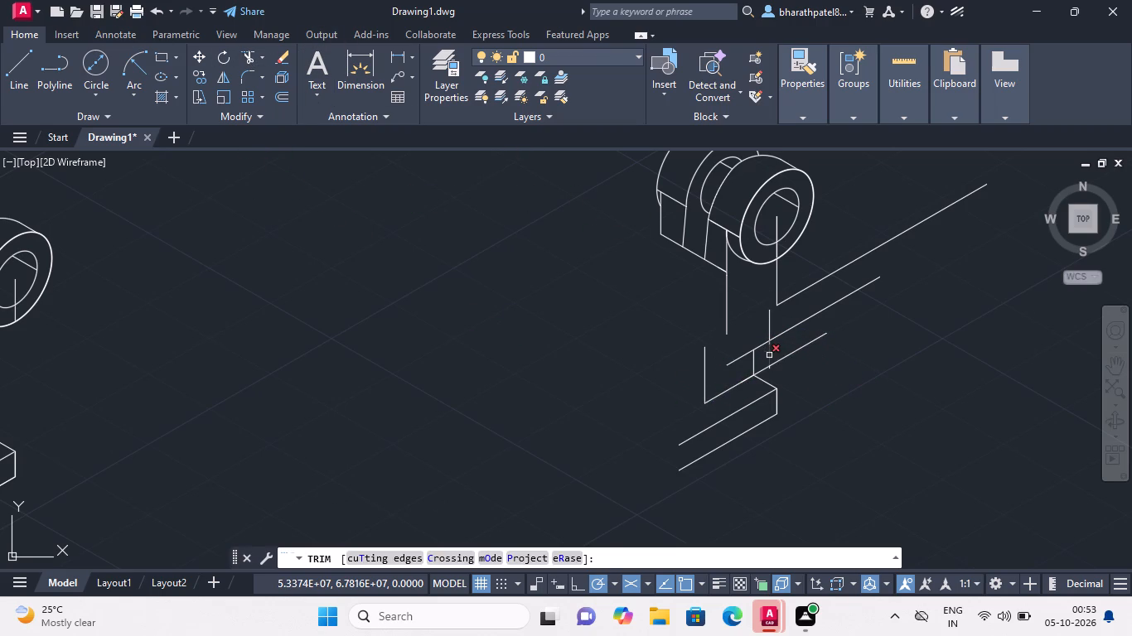
{"action": "left_click", "coordinate": [769, 355]}
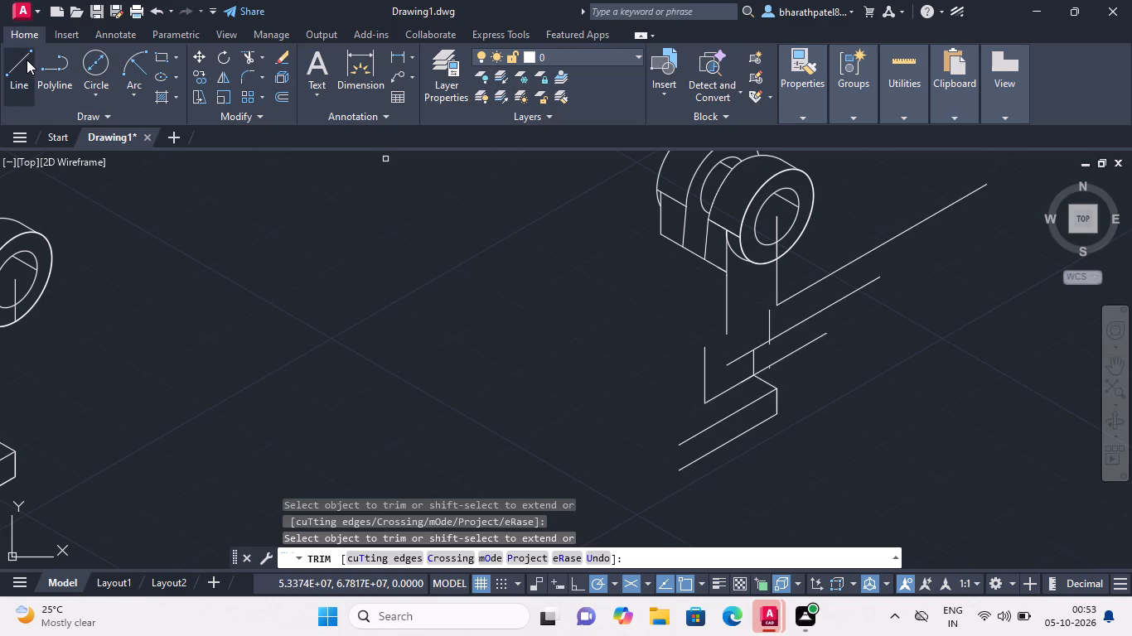
From the loose vertical's crossing with the upper 30° line, draw connected segments: 22 units at 30°, 18 units down, and a freehand horizontal.
{"action": "left_click", "coordinate": [27, 60]}
{"action": "scroll", "coordinate": [878, 335], "scroll_direction": "up", "scroll_amount": 3}
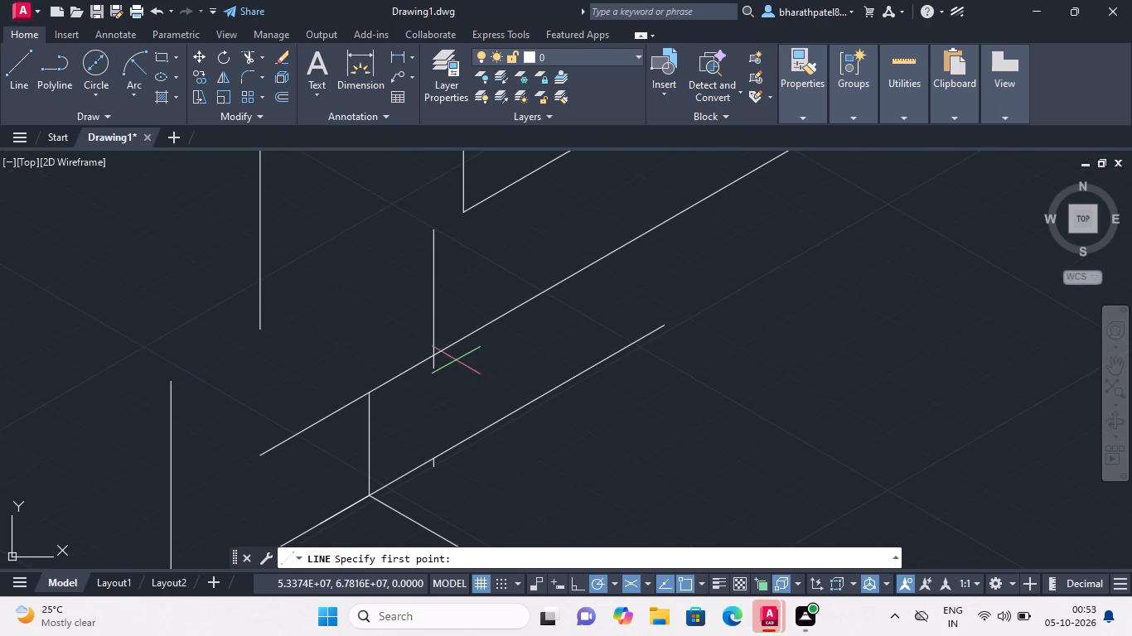
{"action": "left_click", "coordinate": [433, 357]}
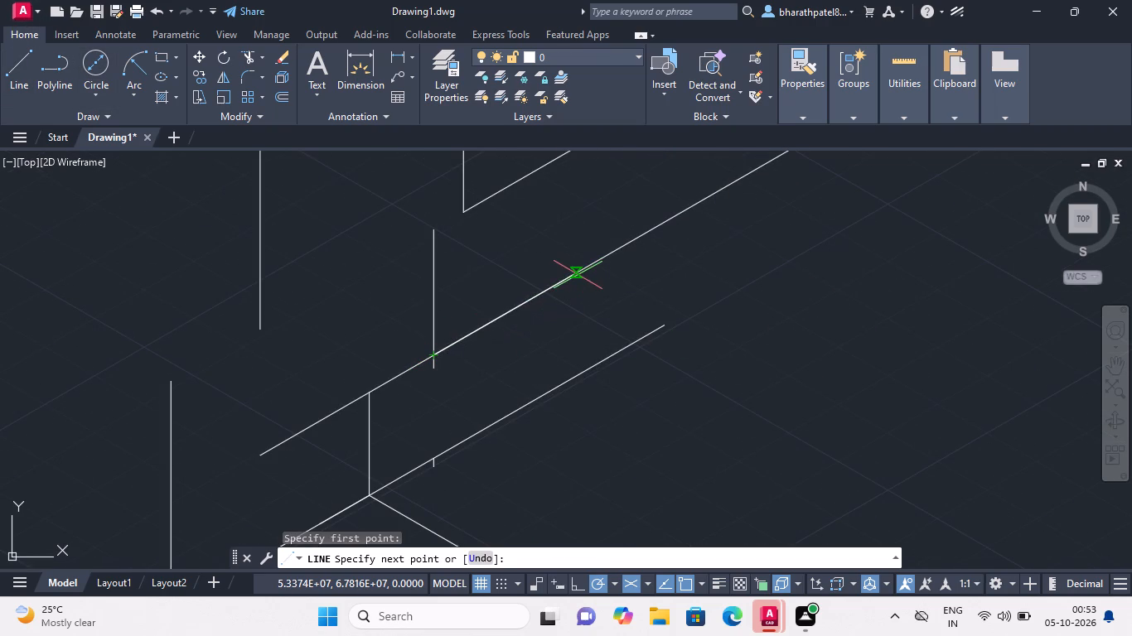
{"action": "scroll", "coordinate": [582, 287], "scroll_direction": "down", "scroll_amount": 3}
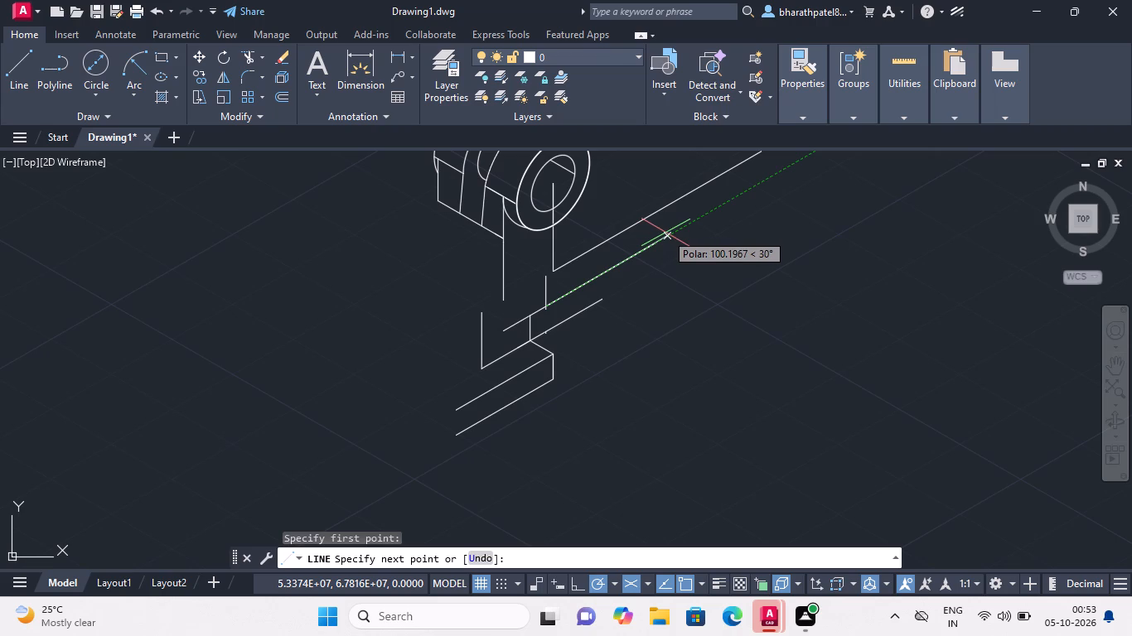
{"action": "type", "text": "22"}
{"action": "key", "text": "Return"}
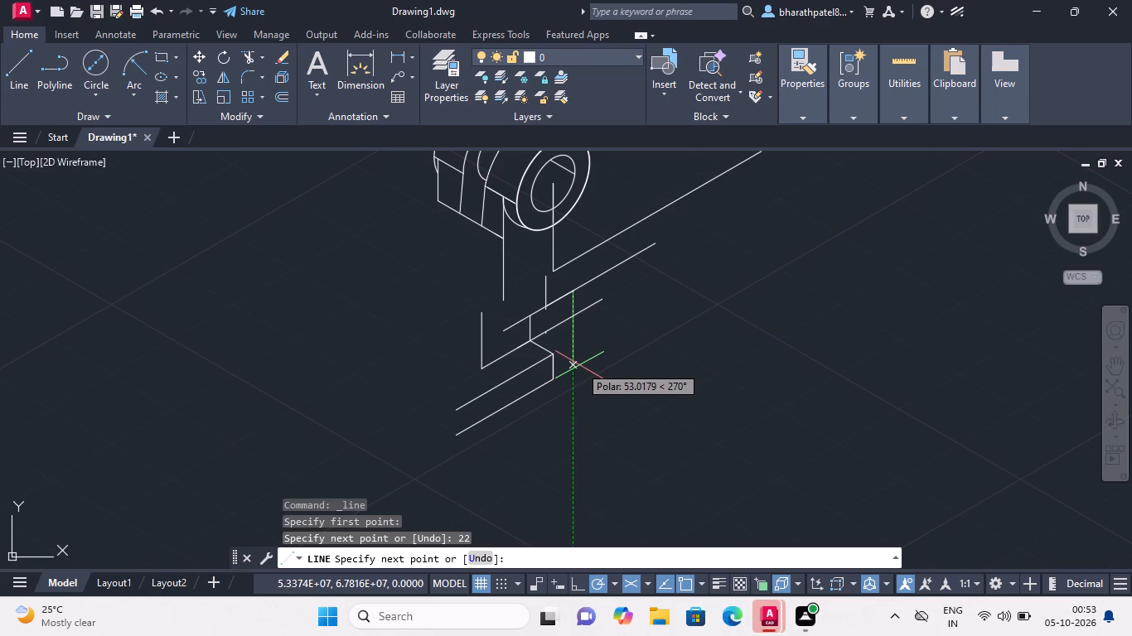
{"action": "key", "text": "1"}
{"action": "key", "text": "8"}
{"action": "key", "text": "Return"}
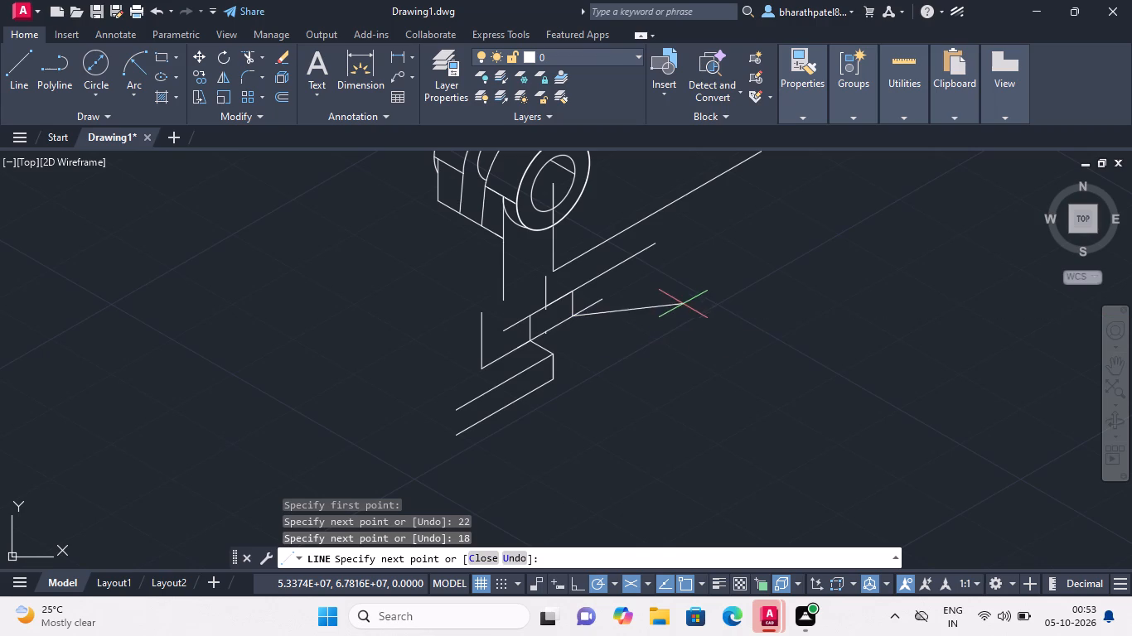
{"action": "left_click", "coordinate": [681, 317]}
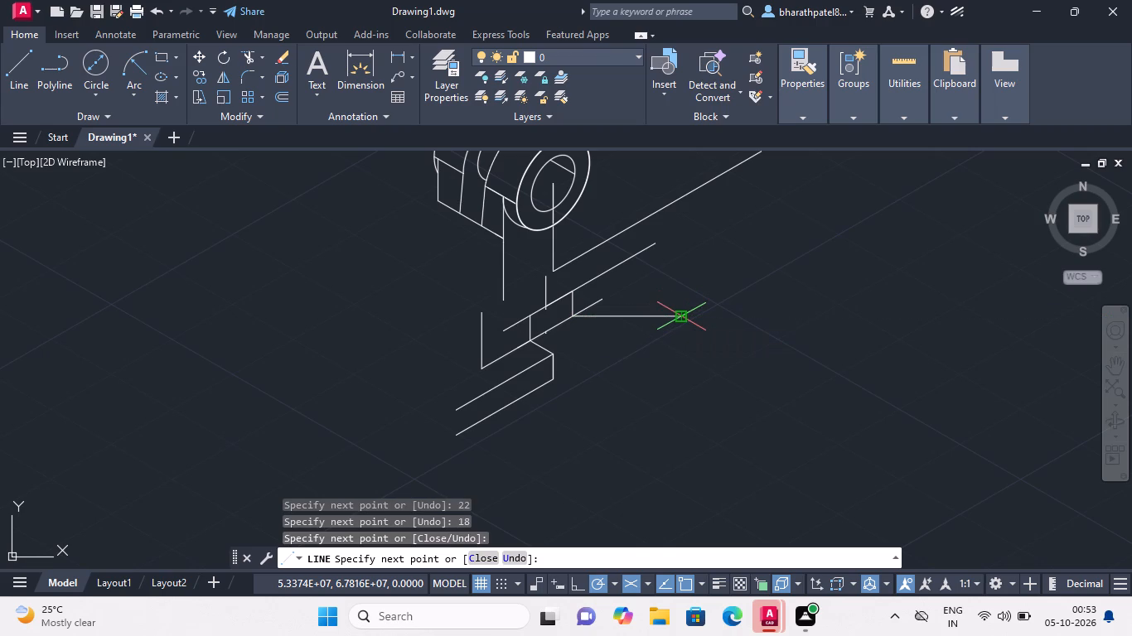
{"action": "key", "text": "Escape"}
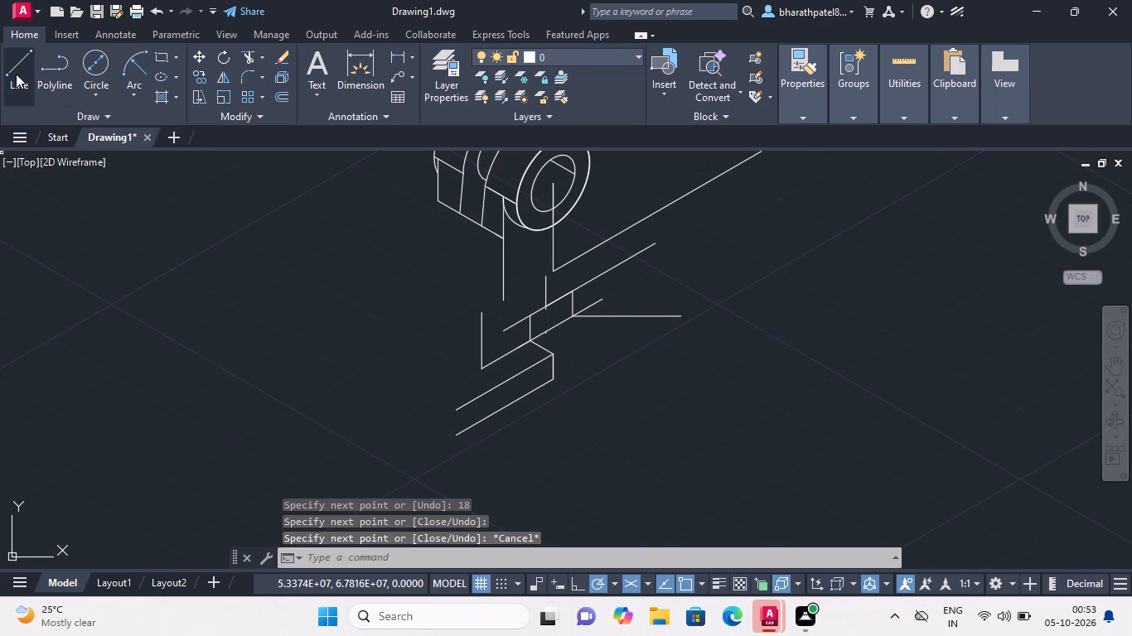
Draw two parallel 30° lines from the base end's front vertical edge: freehand length from its upper end, about 154 units from its lower end.
{"action": "left_click", "coordinate": [16, 74]}
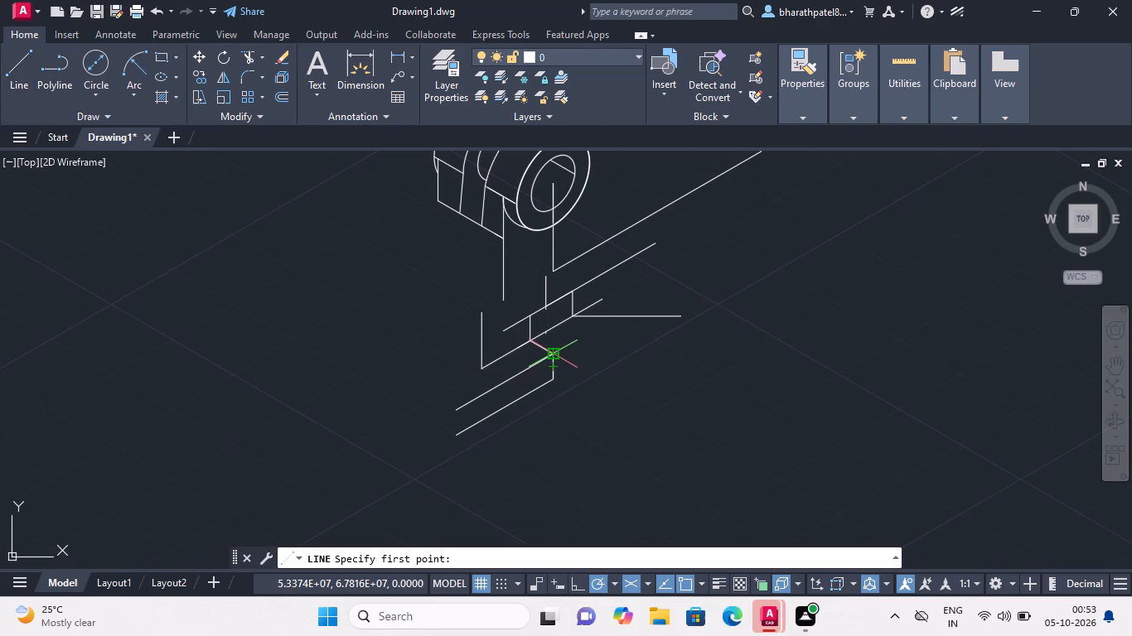
{"action": "scroll", "coordinate": [554, 349], "scroll_direction": "up", "scroll_amount": 3}
{"action": "left_click", "coordinate": [537, 373]}
{"action": "scroll", "coordinate": [704, 327], "scroll_direction": "down", "scroll_amount": 2}
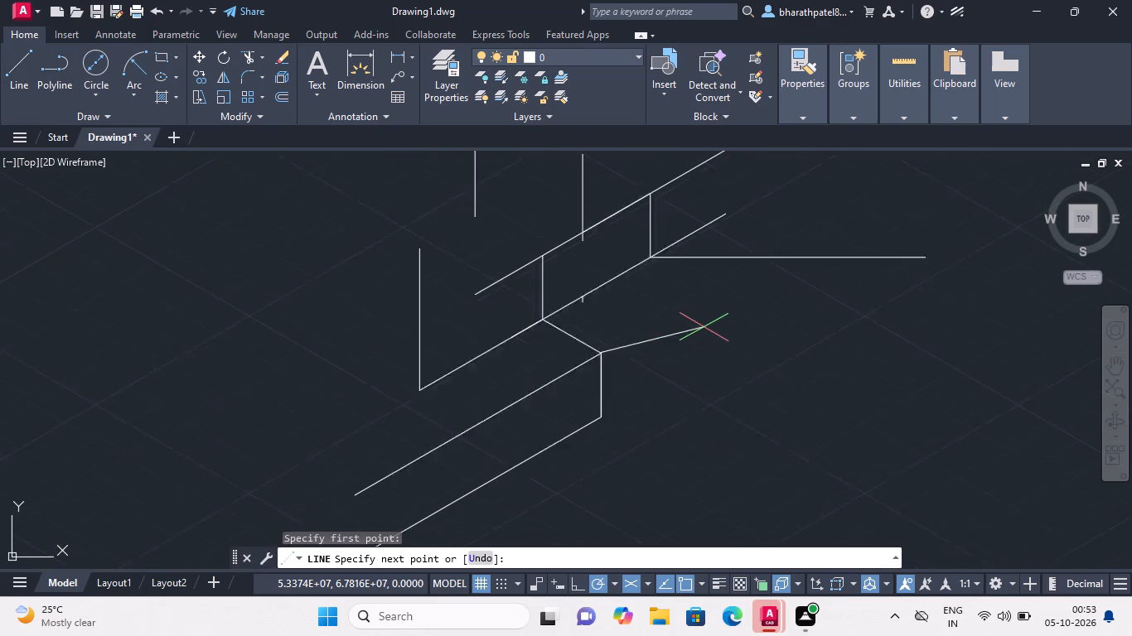
{"action": "scroll", "coordinate": [704, 329], "scroll_direction": "down", "scroll_amount": 1}
{"action": "left_click", "coordinate": [776, 280]}
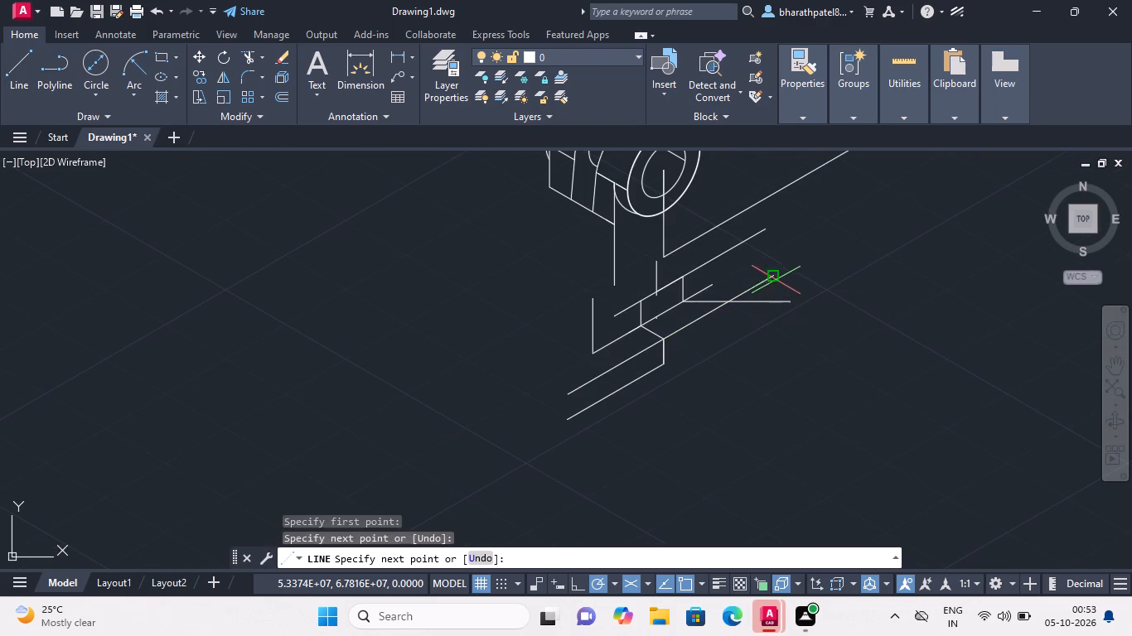
{"action": "key", "text": "Escape"}
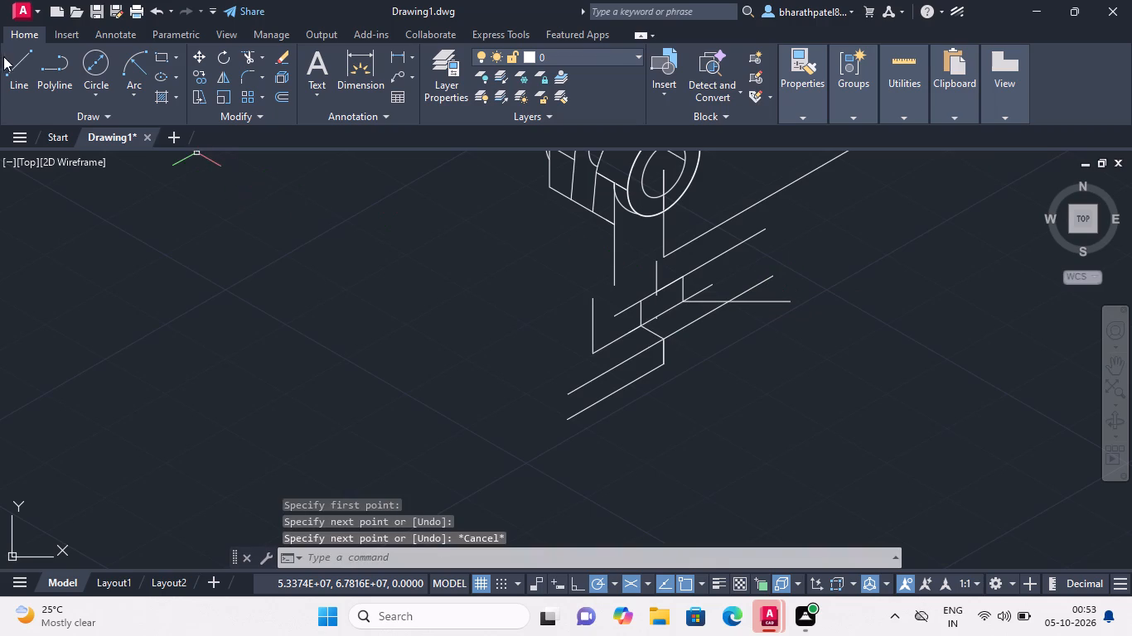
{"action": "left_click", "coordinate": [22, 58]}
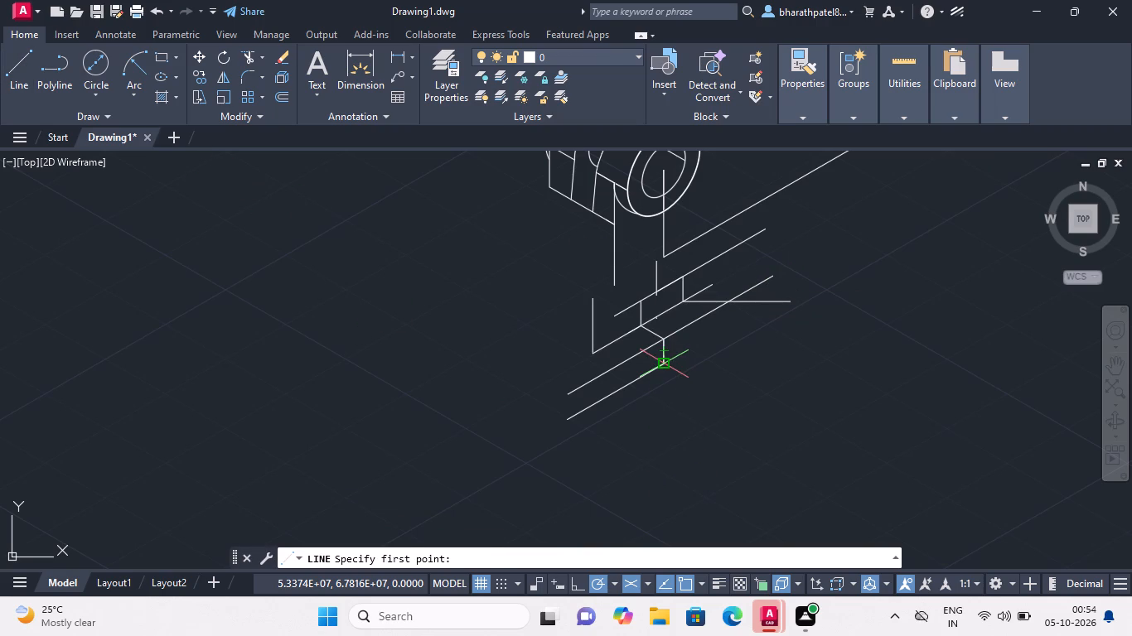
{"action": "left_click", "coordinate": [665, 363]}
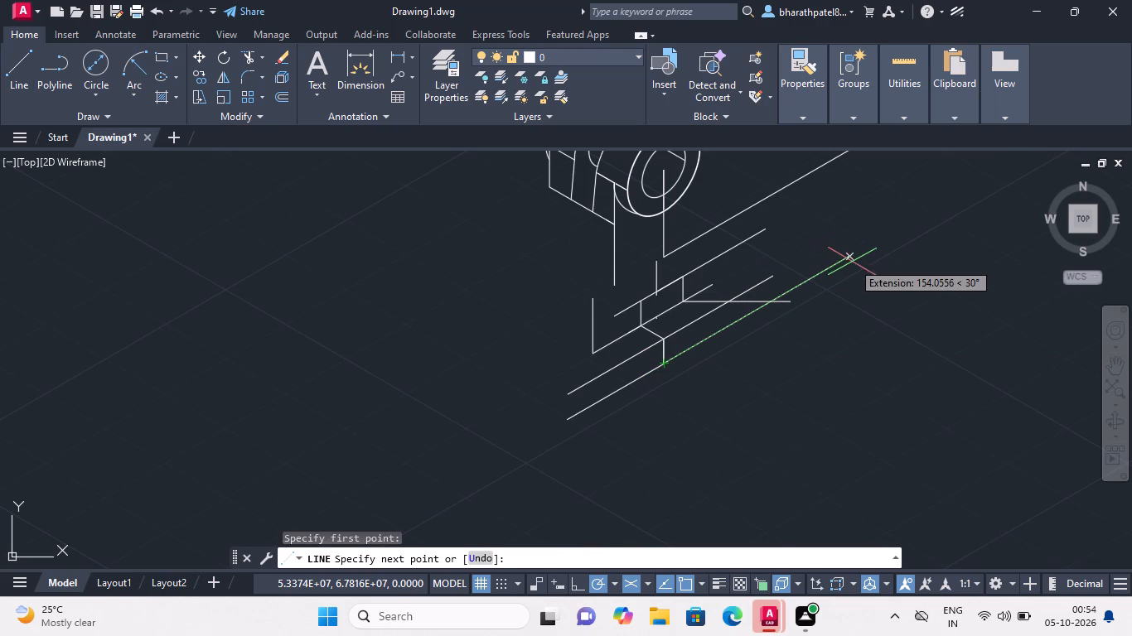
{"action": "left_click", "coordinate": [853, 262]}
{"action": "key", "text": "Escape"}
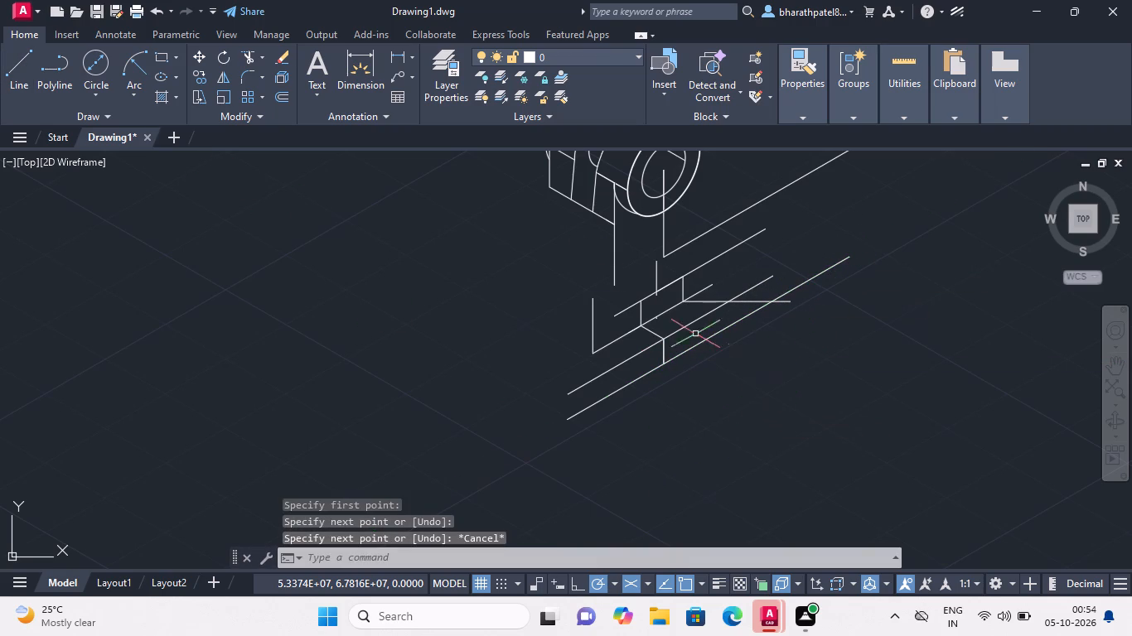
Erase the freehand horizontal line starting at the lower end of the 18-unit vertical.
{"action": "left_click", "coordinate": [791, 301]}
{"action": "key", "text": "Delete"}
{"action": "key", "text": "Delete"}
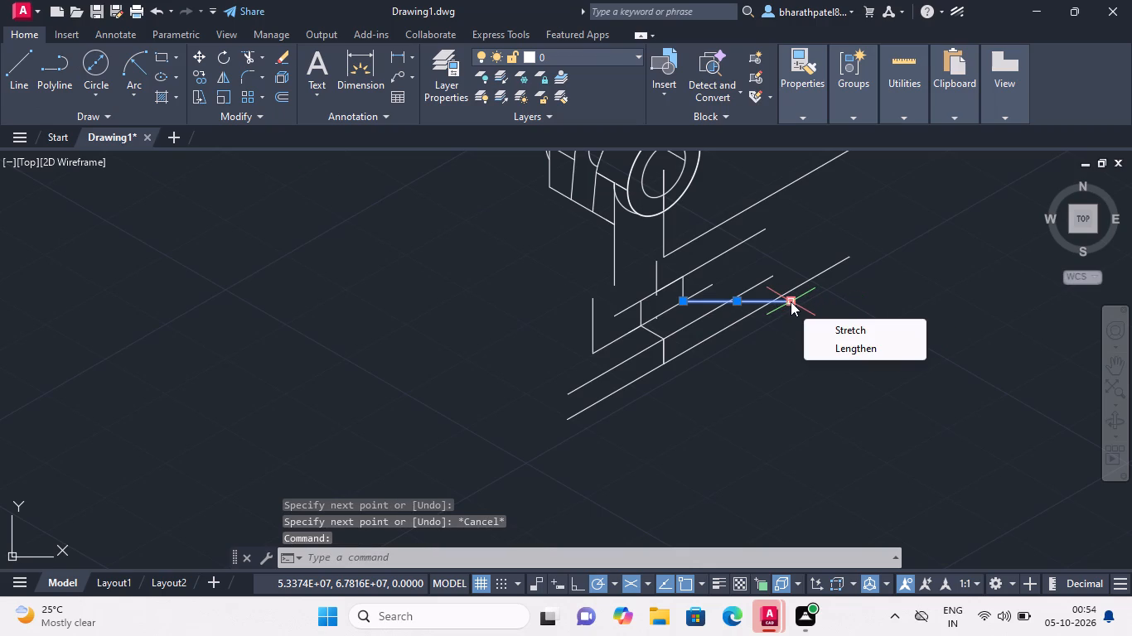
{"action": "key", "text": "Delete"}
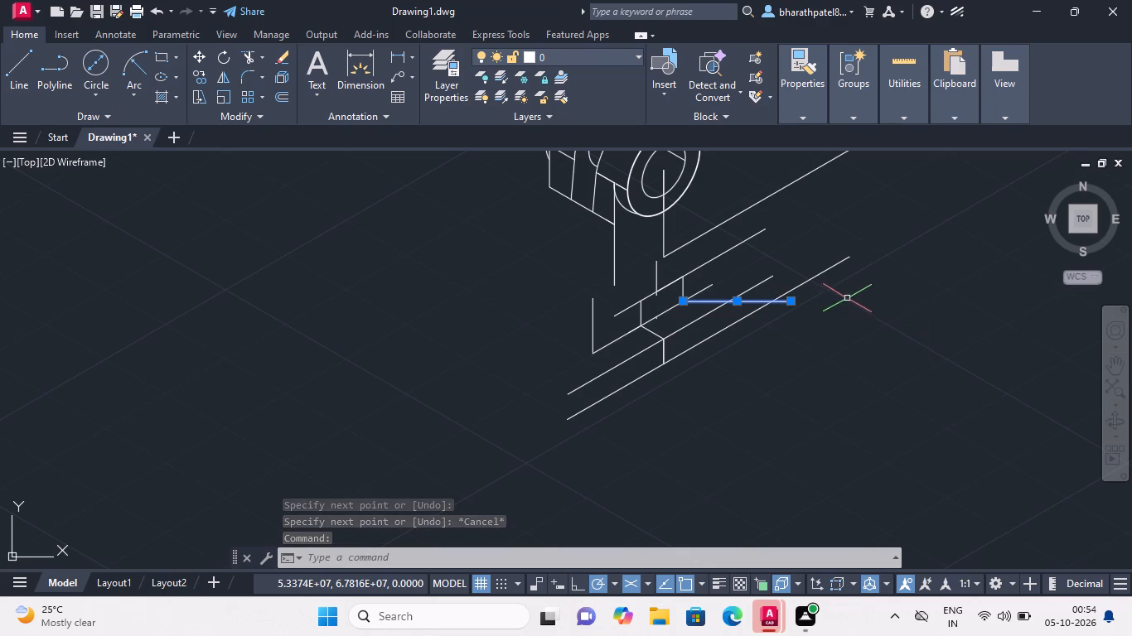
{"action": "key", "text": "Delete"}
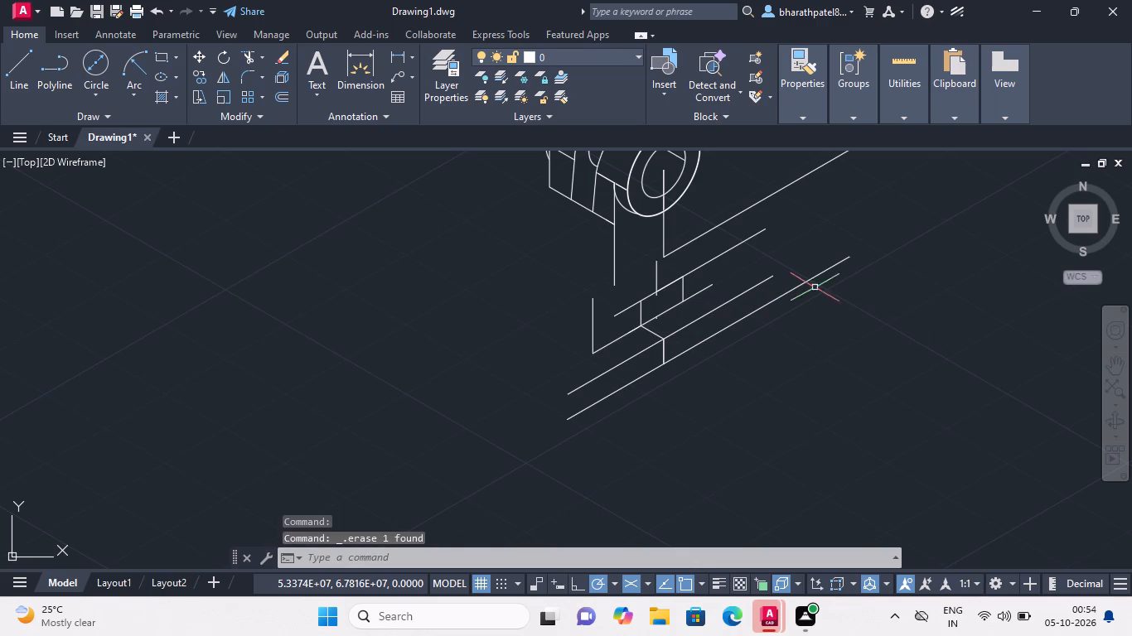
Draw a line at 330° from the lower end of the 18-unit vertical to just past the base's upper front 30° line.
{"action": "left_click", "coordinate": [16, 66]}
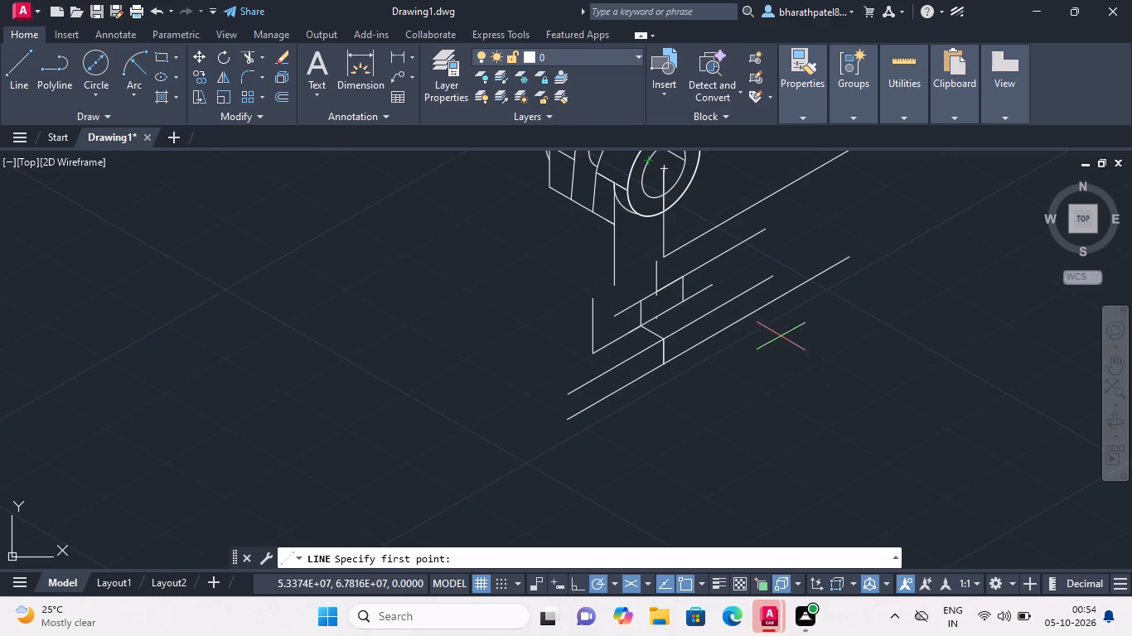
{"action": "scroll", "coordinate": [748, 299], "scroll_direction": "up", "scroll_amount": 3}
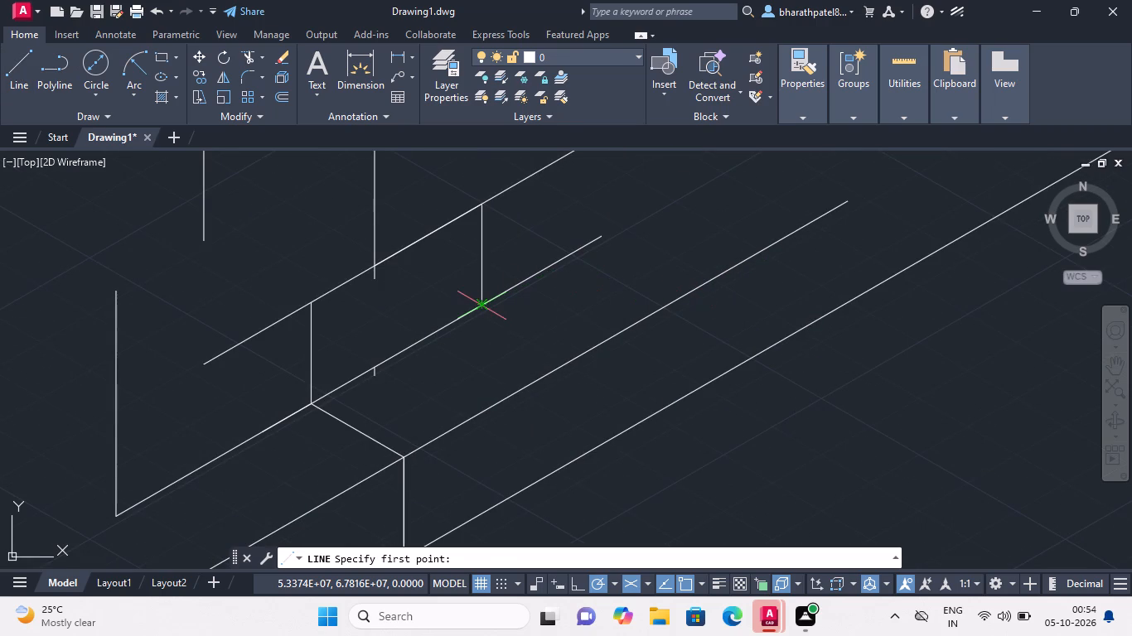
{"action": "left_click", "coordinate": [481, 306]}
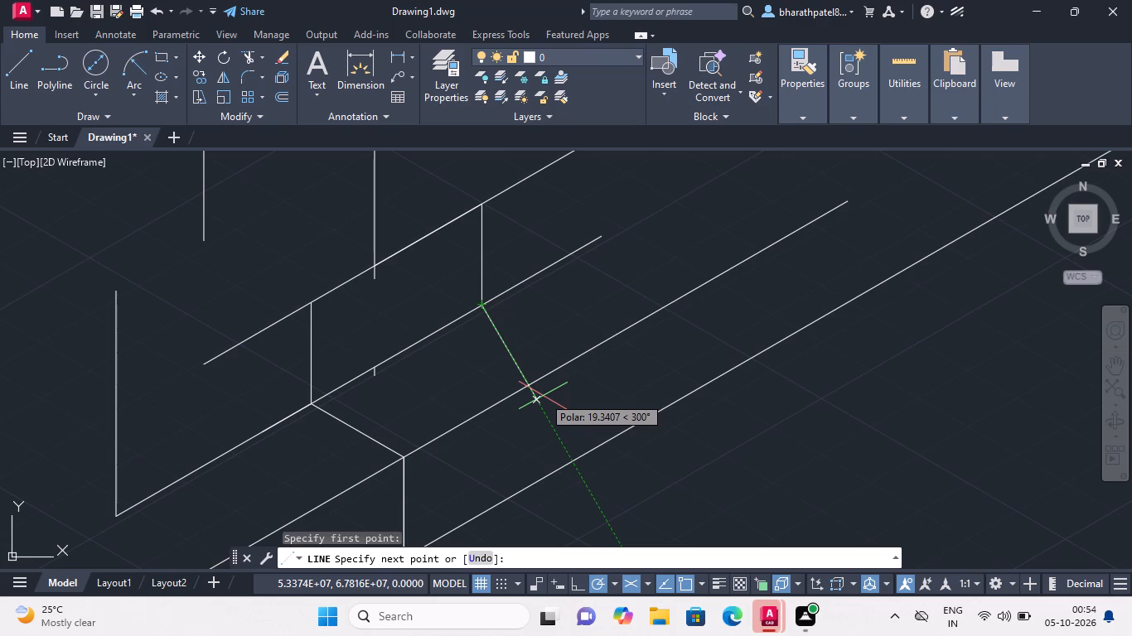
{"action": "left_click", "coordinate": [593, 367]}
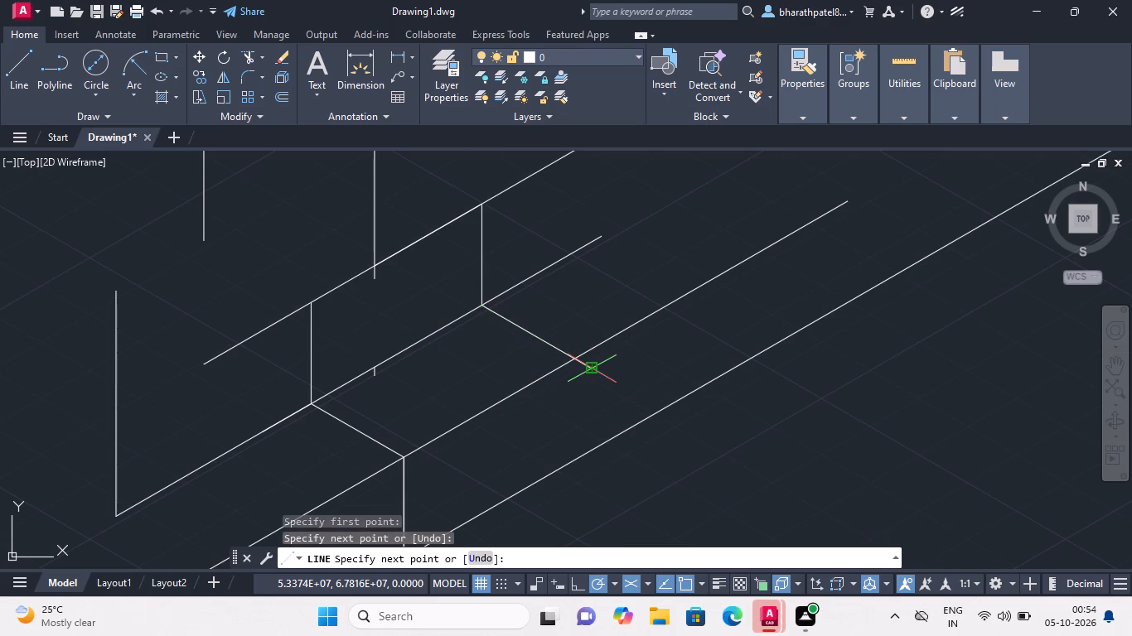
{"action": "key", "text": "Escape"}
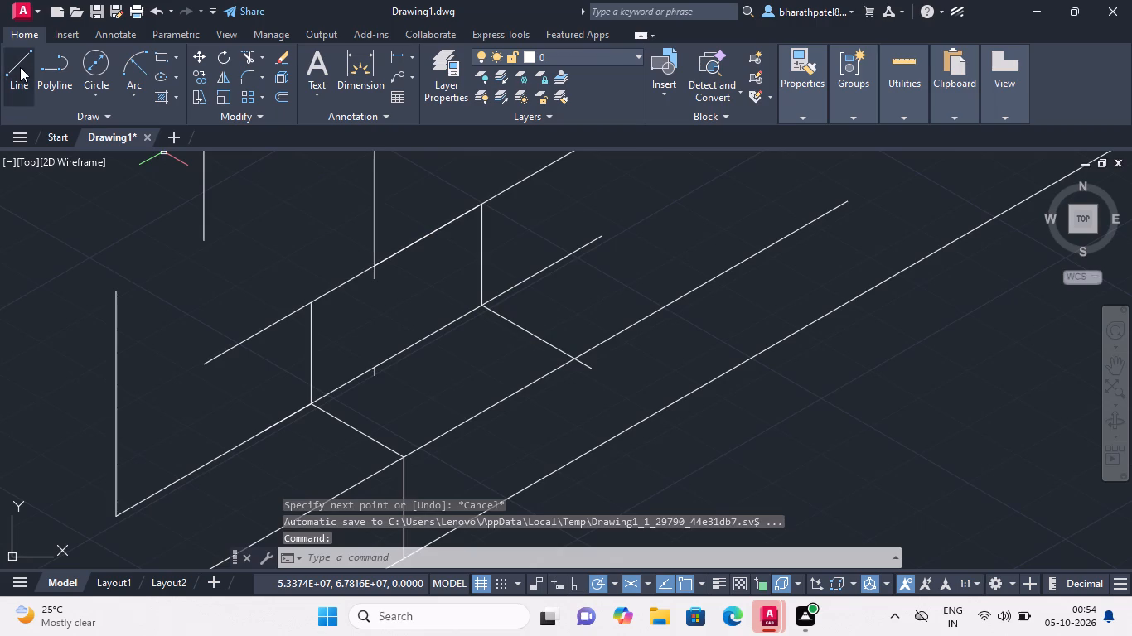
From where that line crosses the upper front 30° line, draw a vertical about 21 units down past the lower front line.
{"action": "left_click", "coordinate": [20, 67]}
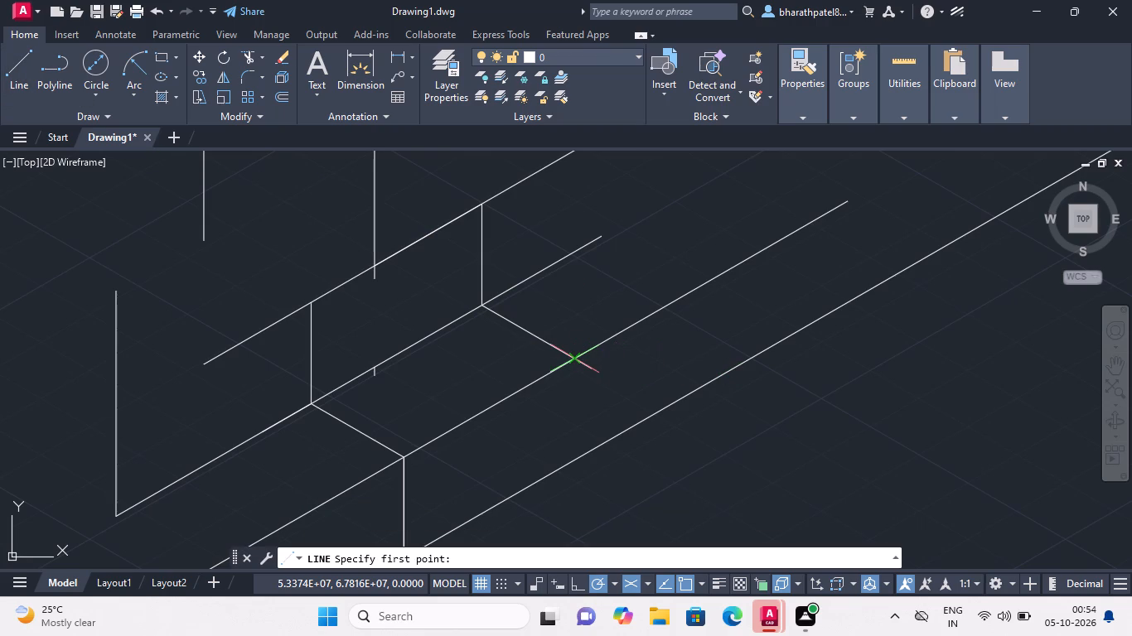
{"action": "left_click", "coordinate": [578, 360]}
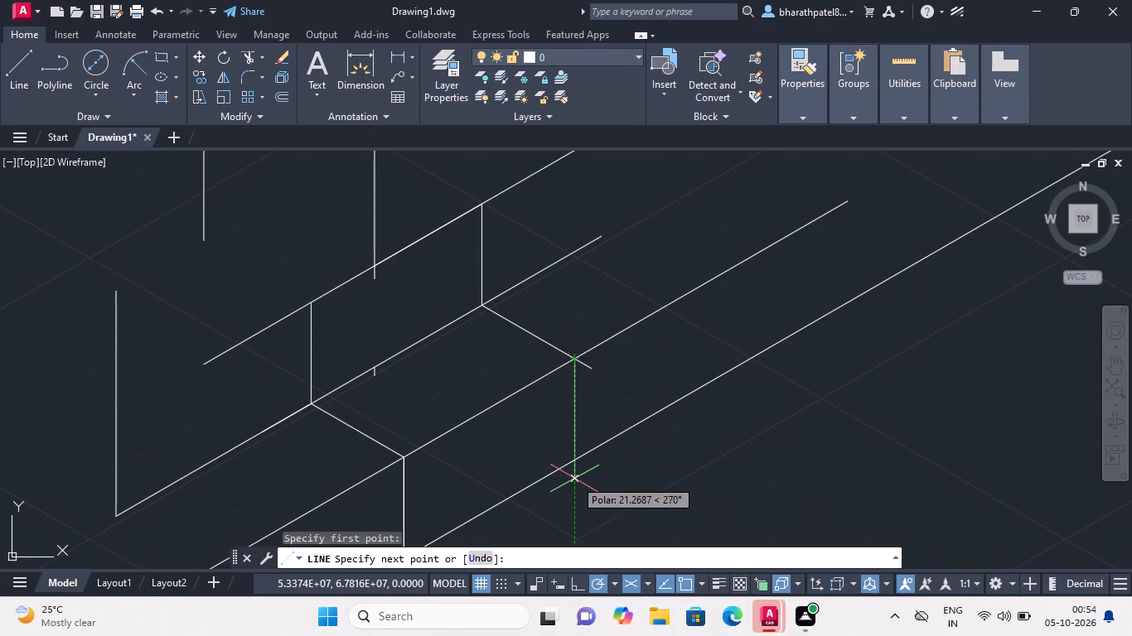
{"action": "left_click", "coordinate": [574, 479]}
{"action": "key", "text": "Escape"}
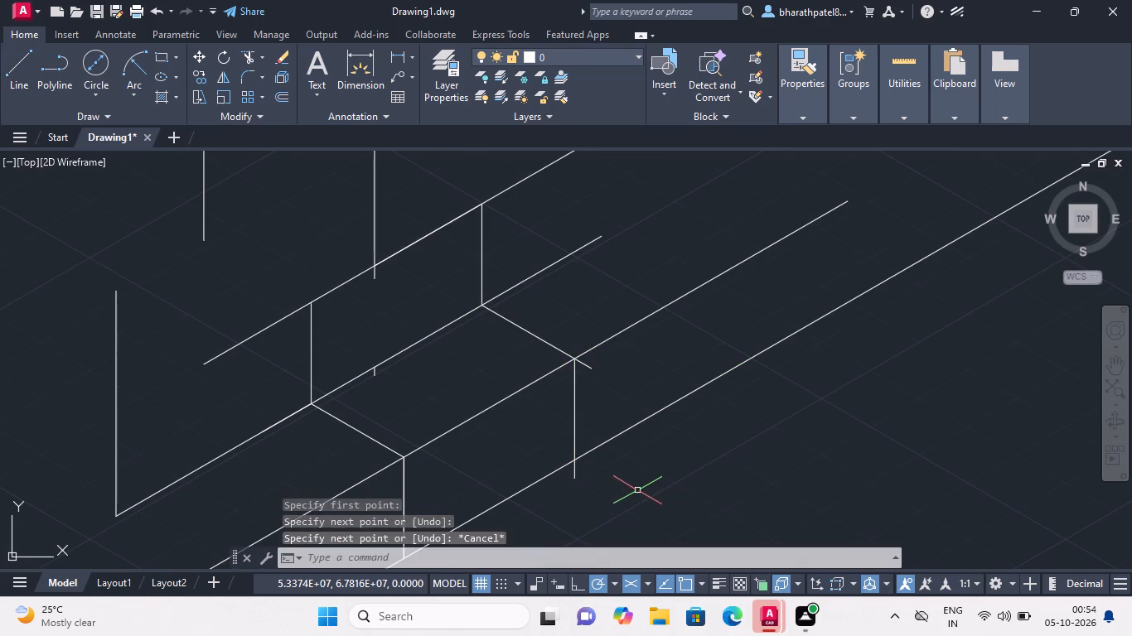
Trim both front 30° lines beyond the new vertical, plus the overshoots of the 330° line and the vertical itself.
{"action": "left_click", "coordinate": [241, 55]}
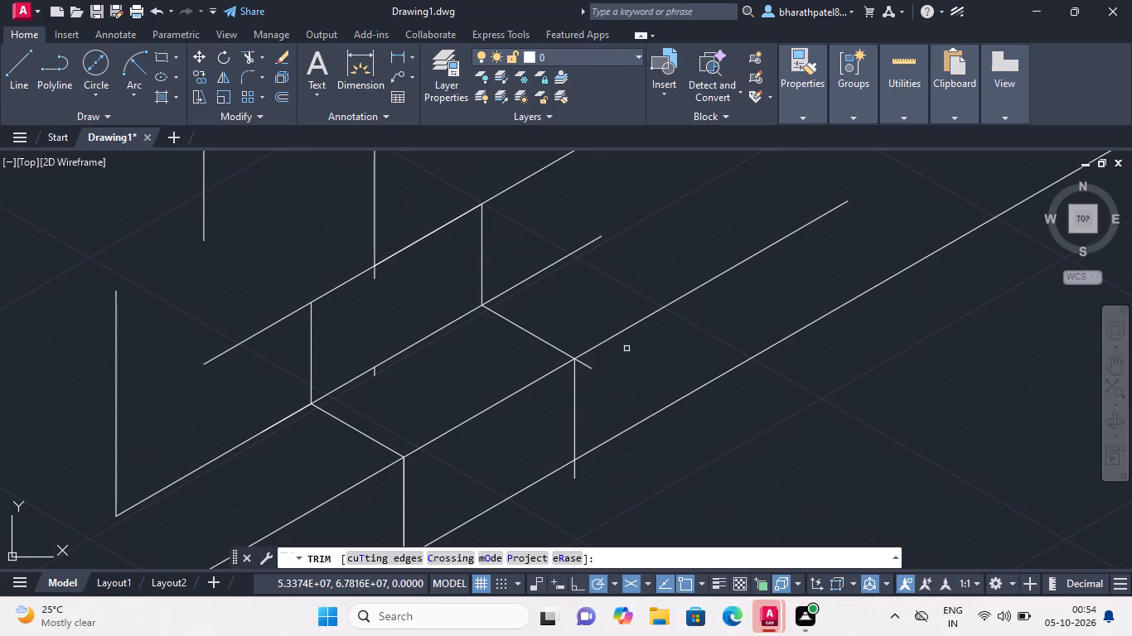
{"action": "left_click", "coordinate": [591, 365]}
{"action": "double_click", "coordinate": [593, 345]}
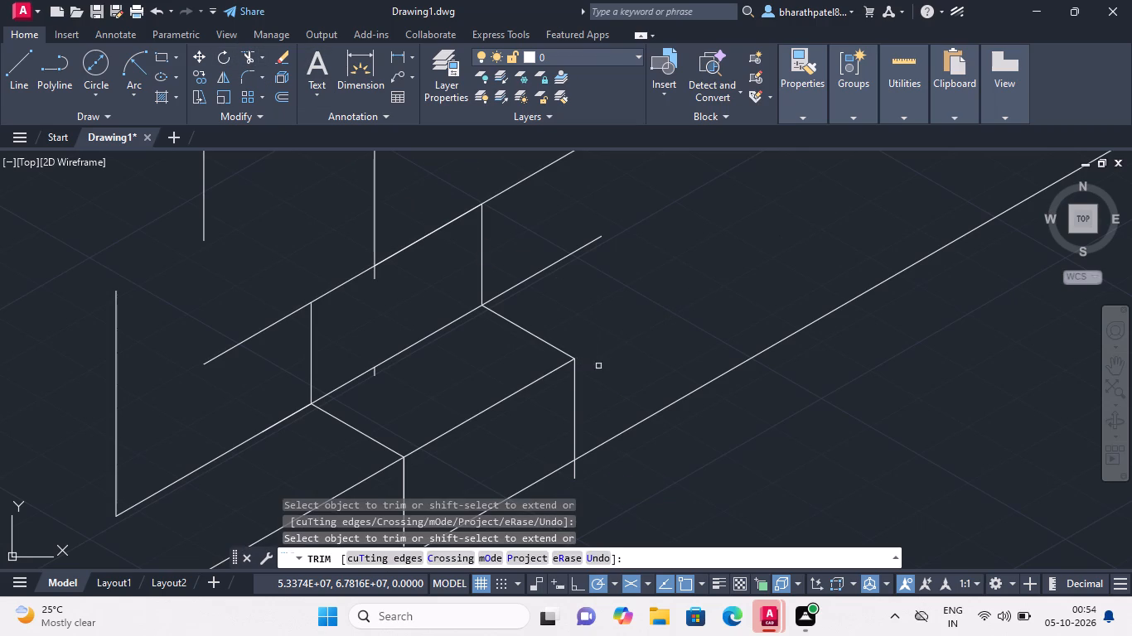
{"action": "left_click", "coordinate": [615, 435]}
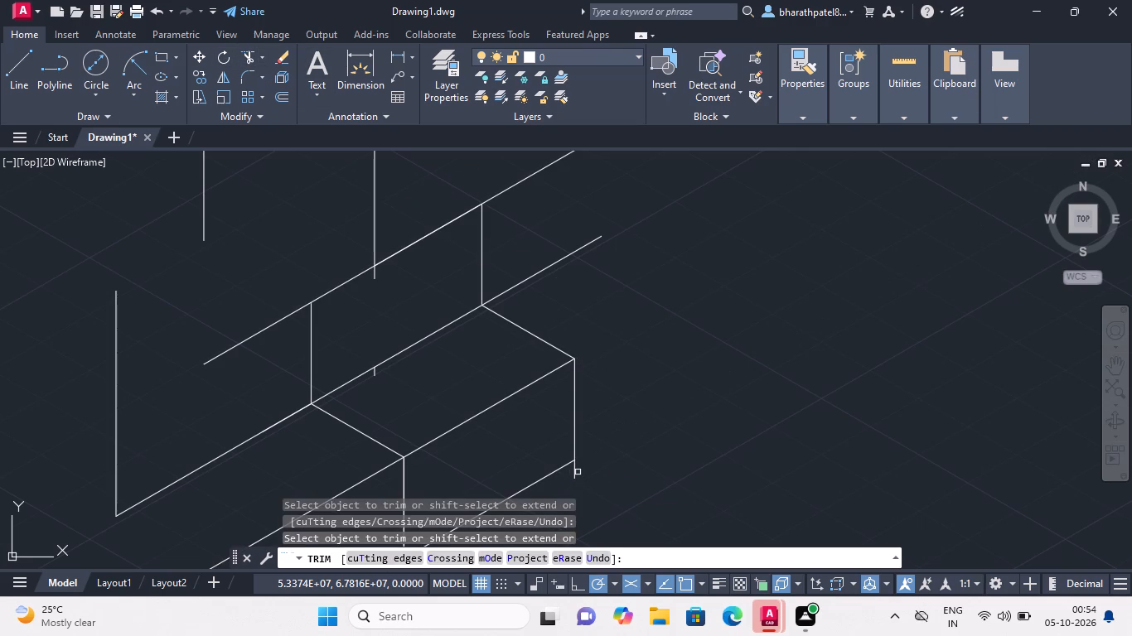
{"action": "left_click", "coordinate": [575, 473]}
Trim the two rear 30° lines where they extend beyond the 18-unit vertical's lower and upper ends.
{"action": "scroll", "coordinate": [453, 258], "scroll_direction": "down", "scroll_amount": 1}
{"action": "left_click", "coordinate": [507, 266]}
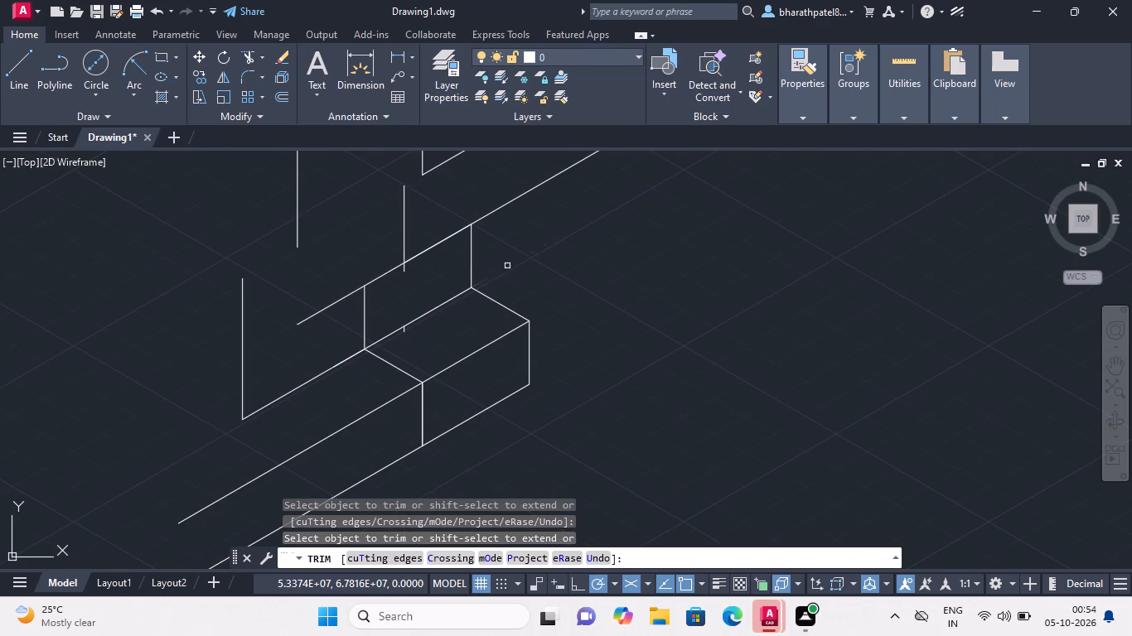
{"action": "scroll", "coordinate": [507, 266], "scroll_direction": "down", "scroll_amount": 3}
{"action": "scroll", "coordinate": [501, 247], "scroll_direction": "up", "scroll_amount": 3}
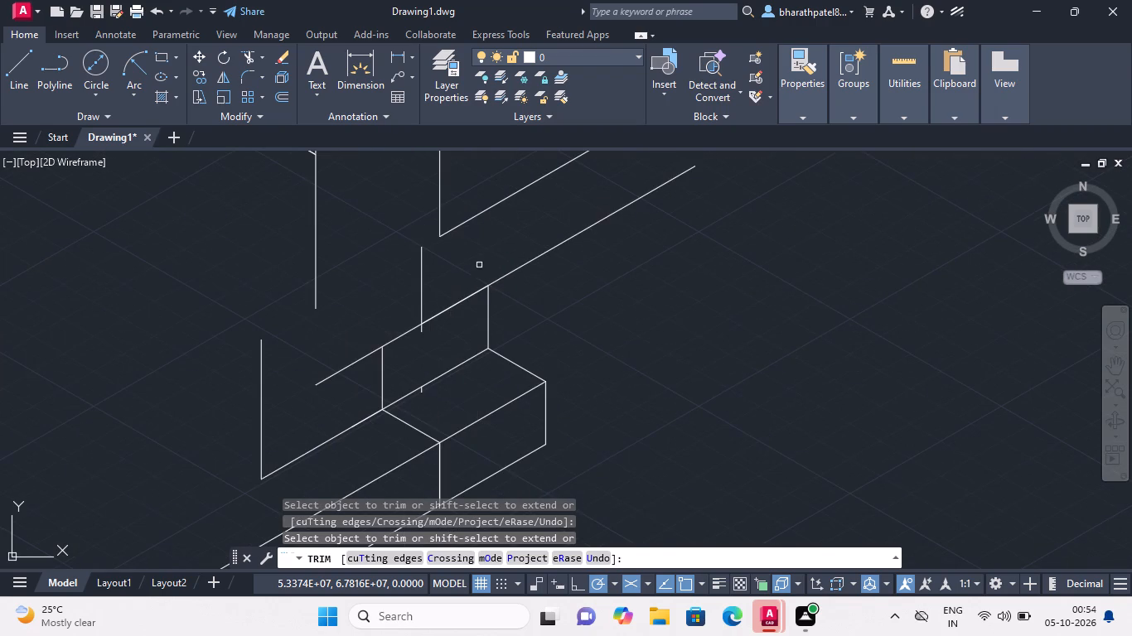
{"action": "left_click", "coordinate": [510, 275]}
Trim the loose vertical's leftover stubs below the rear upper 30° line, and that line's portions on the hub-side of the vertical.
{"action": "left_click", "coordinate": [422, 330]}
{"action": "left_click", "coordinate": [409, 328]}
{"action": "scroll", "coordinate": [409, 323], "scroll_direction": "down", "scroll_amount": 3}
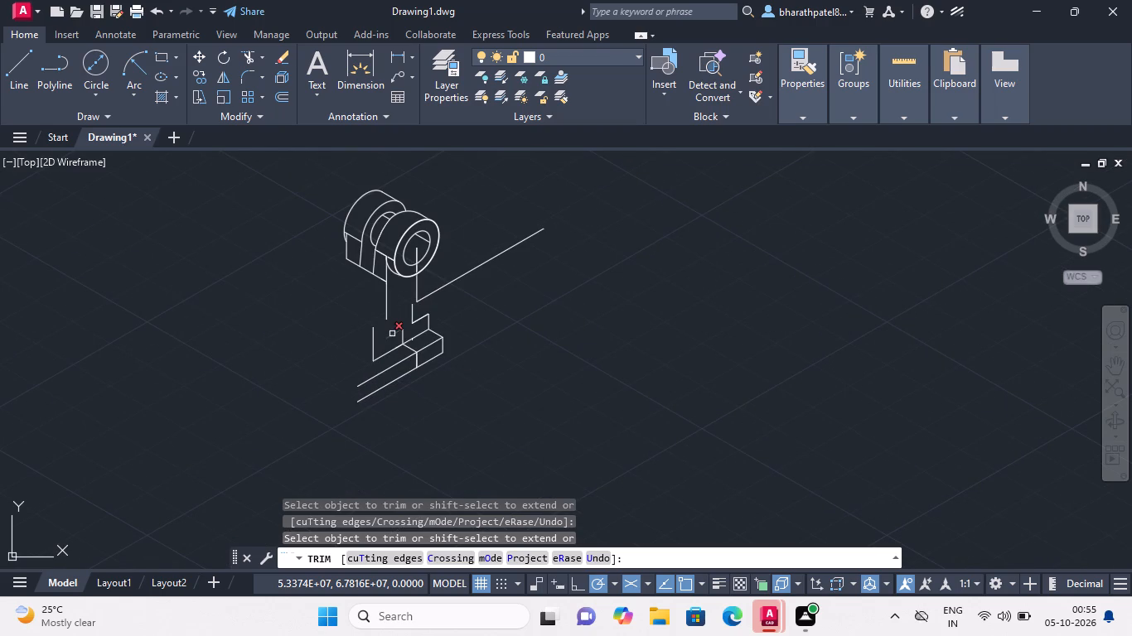
{"action": "left_click", "coordinate": [393, 334]}
{"action": "scroll", "coordinate": [417, 341], "scroll_direction": "up", "scroll_amount": 3}
{"action": "left_click", "coordinate": [397, 332]}
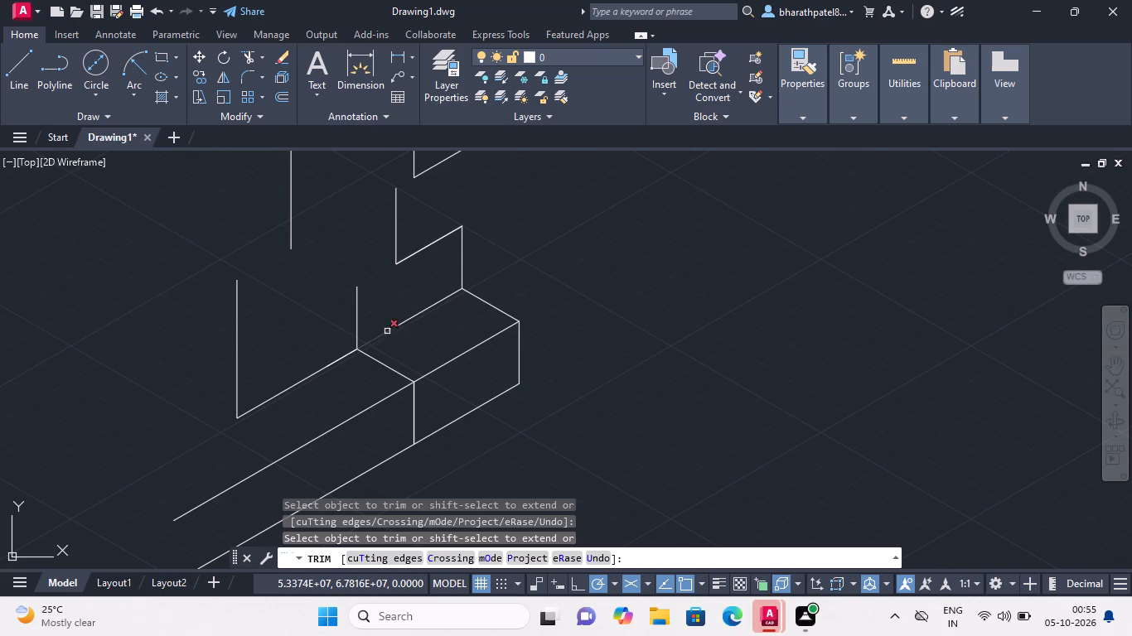
Trim away the three edges of the former base end: the rear short vertical, the sloping top edge and the front vertical.
{"action": "left_click", "coordinate": [392, 301]}
{"action": "left_click", "coordinate": [345, 316]}
{"action": "left_click", "coordinate": [430, 344]}
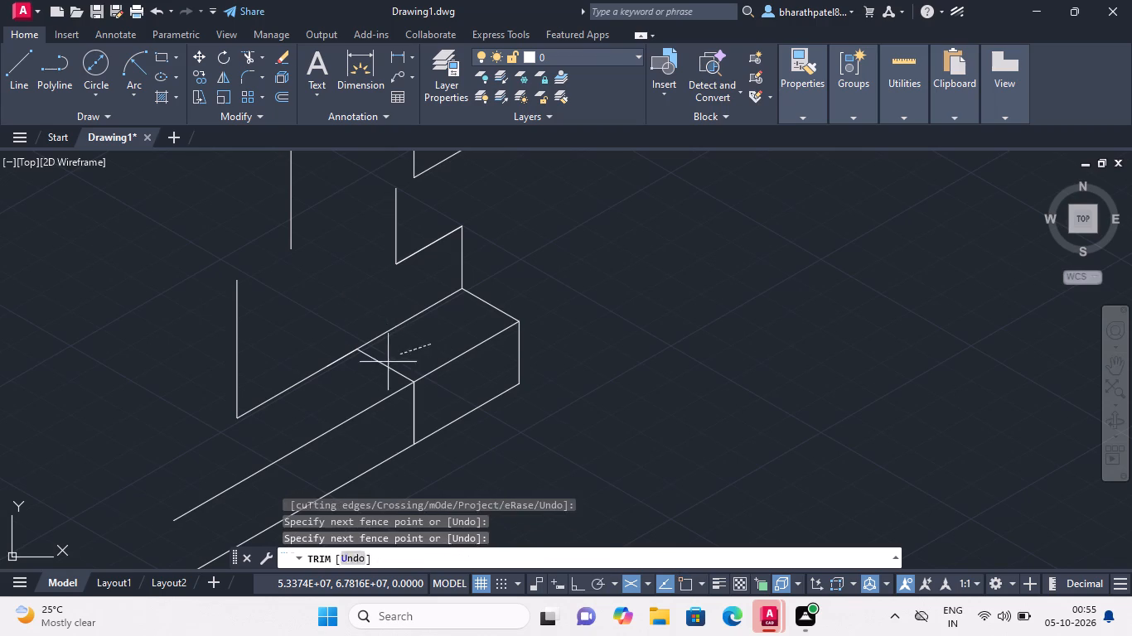
{"action": "left_click", "coordinate": [379, 372]}
{"action": "left_click", "coordinate": [438, 388]}
{"action": "left_click", "coordinate": [398, 417]}
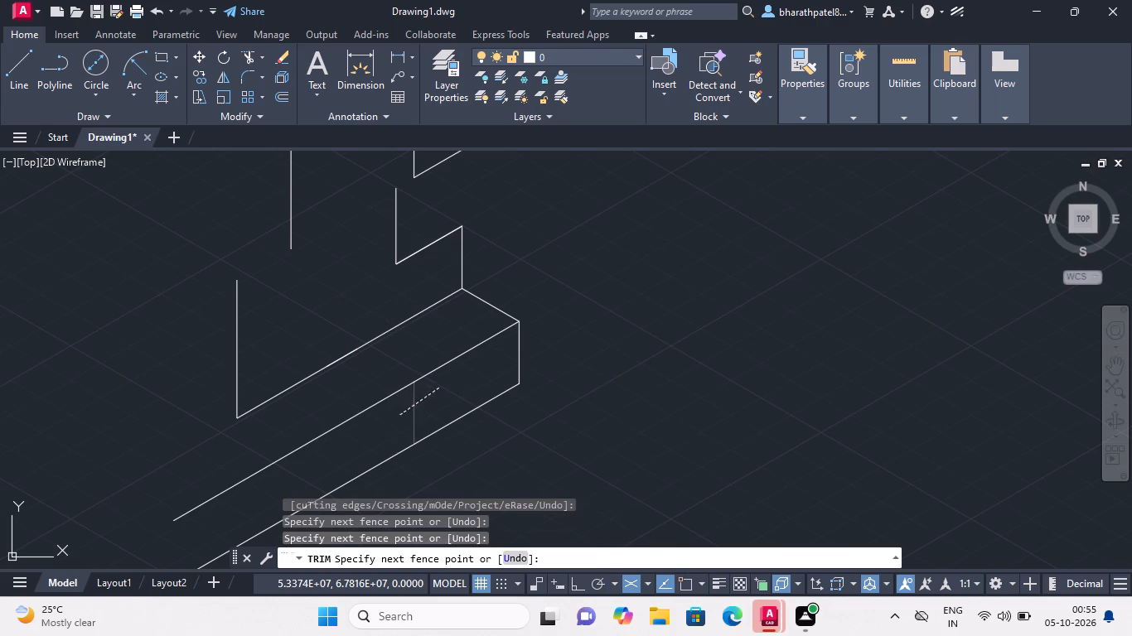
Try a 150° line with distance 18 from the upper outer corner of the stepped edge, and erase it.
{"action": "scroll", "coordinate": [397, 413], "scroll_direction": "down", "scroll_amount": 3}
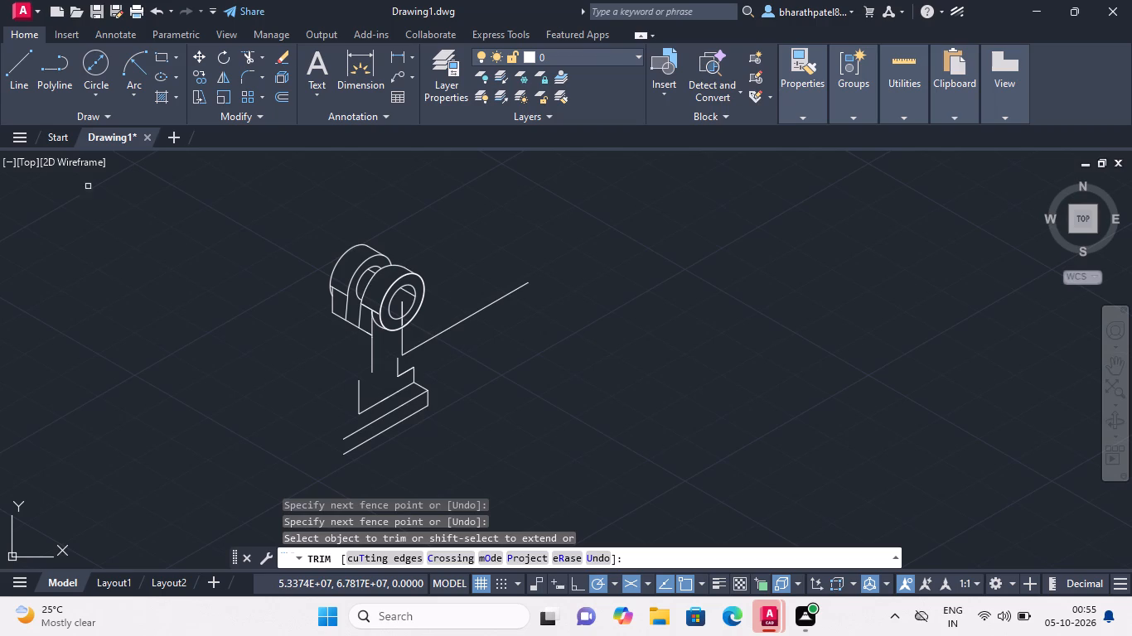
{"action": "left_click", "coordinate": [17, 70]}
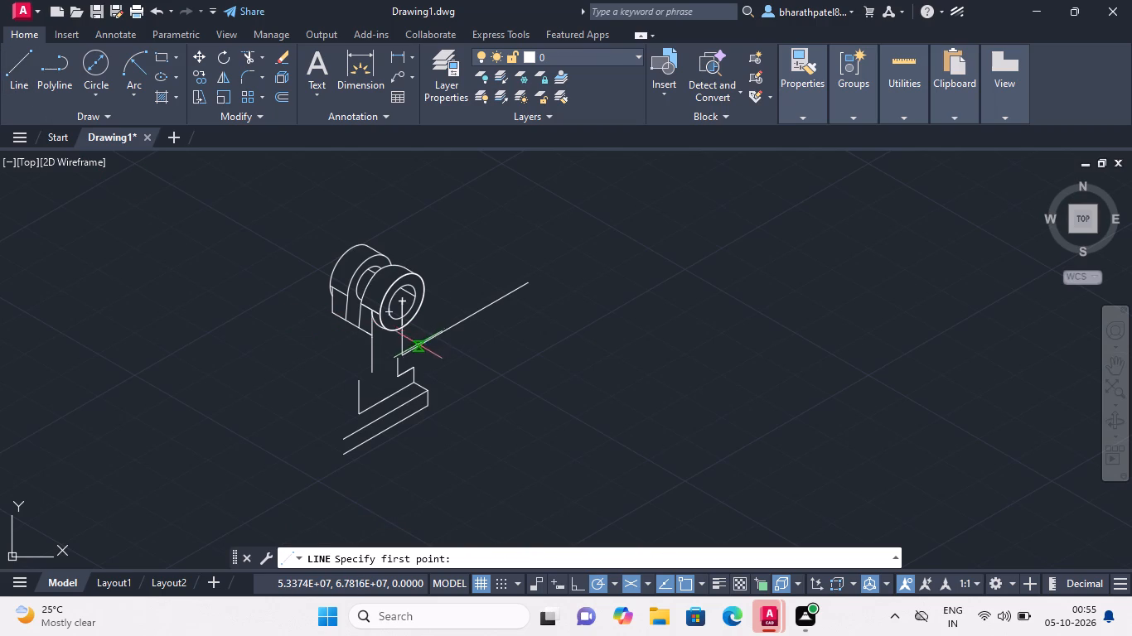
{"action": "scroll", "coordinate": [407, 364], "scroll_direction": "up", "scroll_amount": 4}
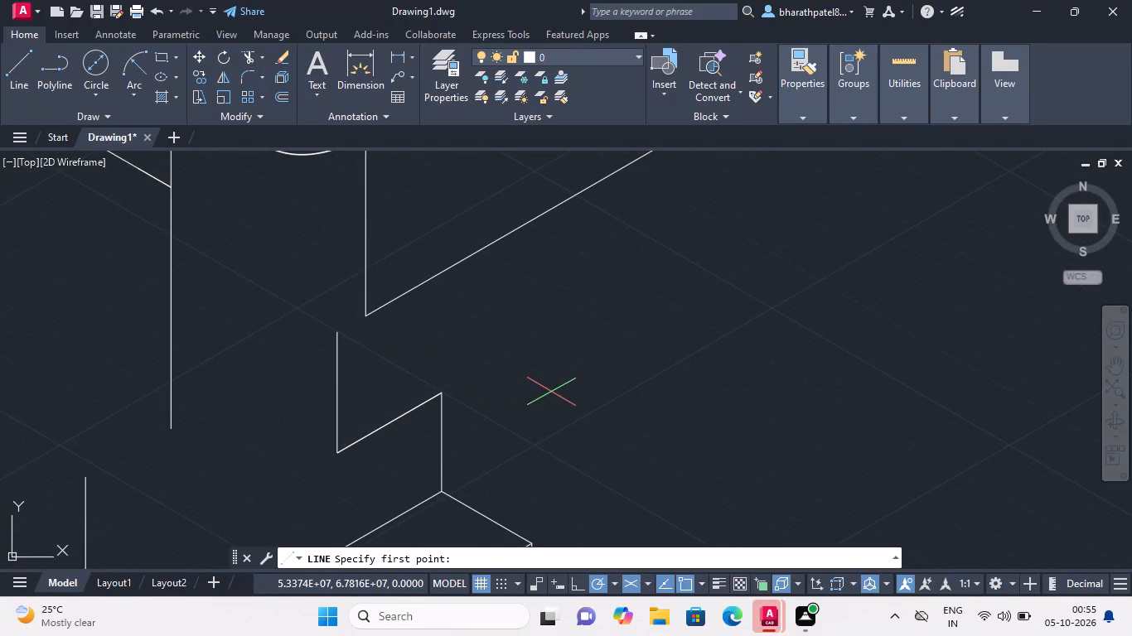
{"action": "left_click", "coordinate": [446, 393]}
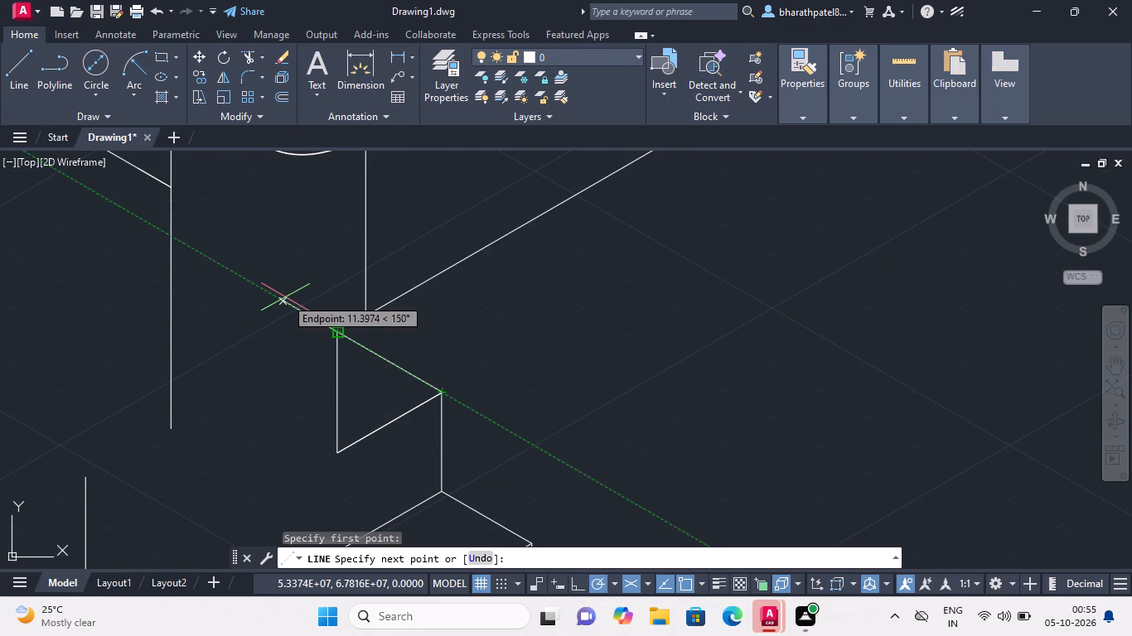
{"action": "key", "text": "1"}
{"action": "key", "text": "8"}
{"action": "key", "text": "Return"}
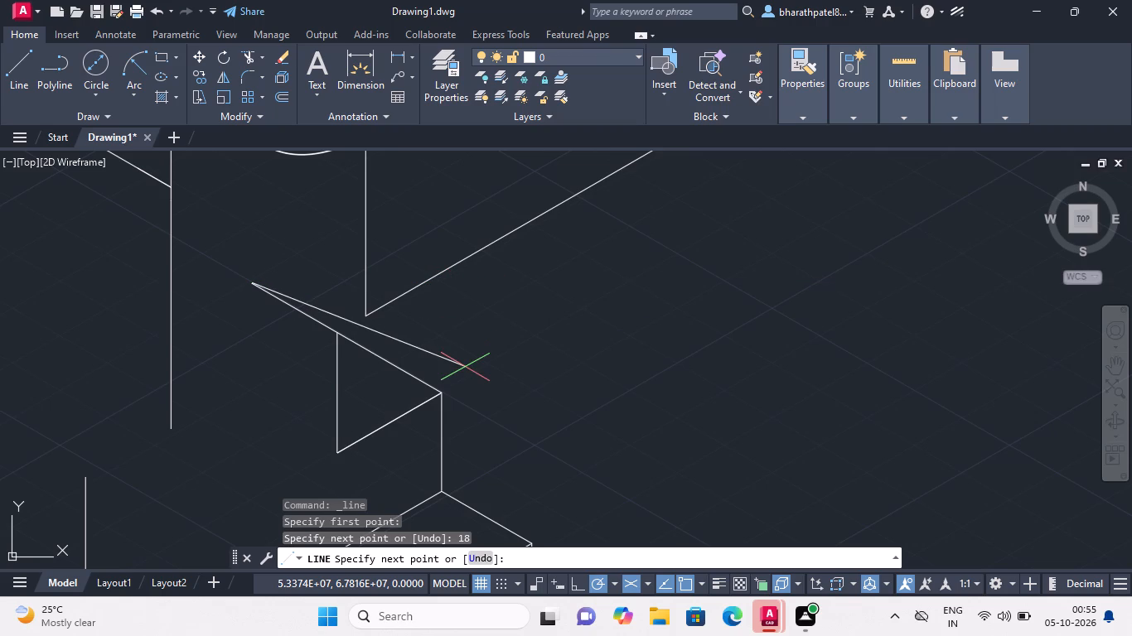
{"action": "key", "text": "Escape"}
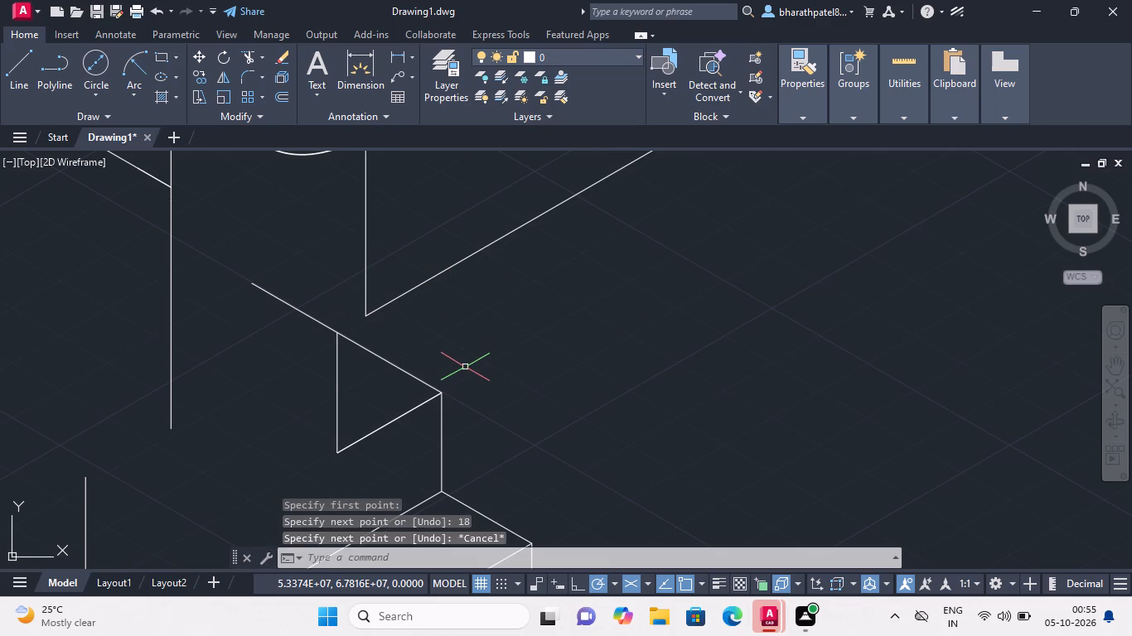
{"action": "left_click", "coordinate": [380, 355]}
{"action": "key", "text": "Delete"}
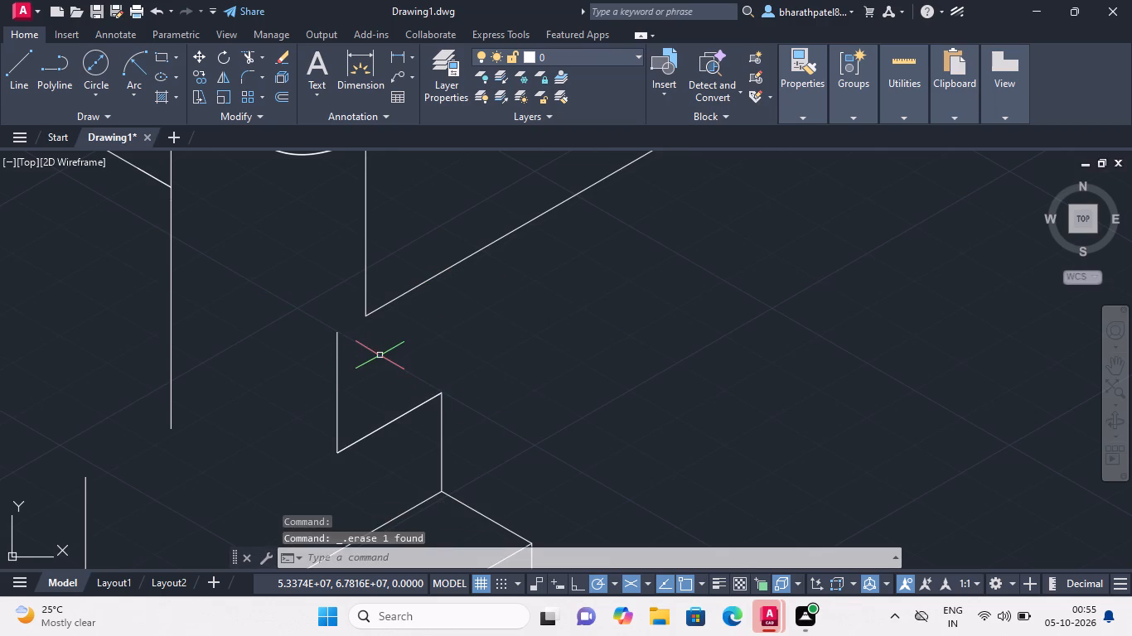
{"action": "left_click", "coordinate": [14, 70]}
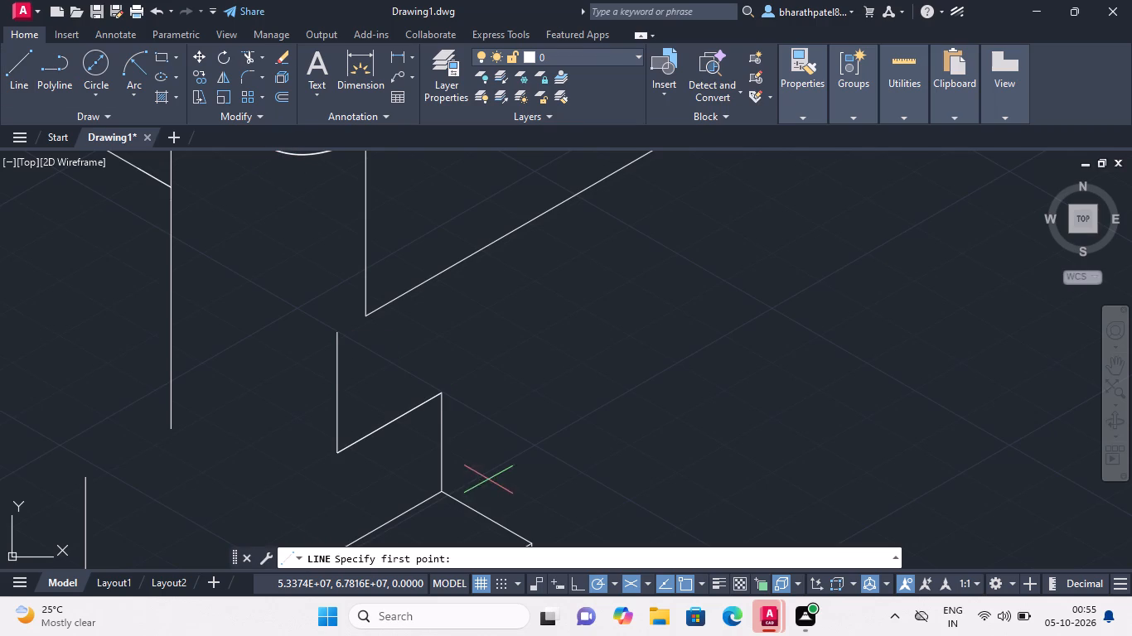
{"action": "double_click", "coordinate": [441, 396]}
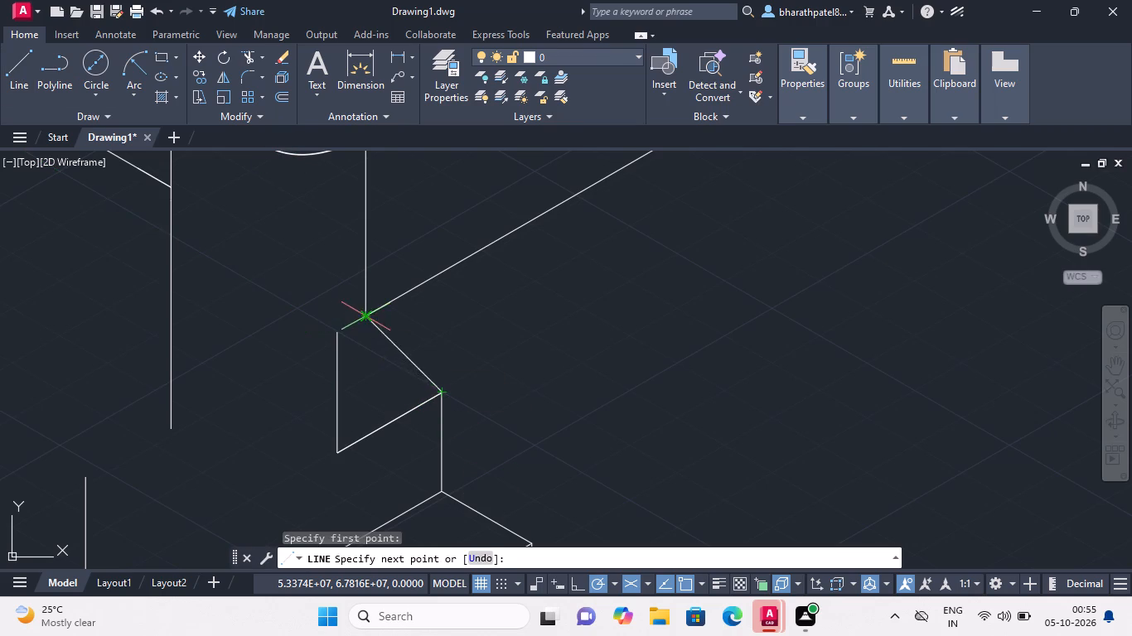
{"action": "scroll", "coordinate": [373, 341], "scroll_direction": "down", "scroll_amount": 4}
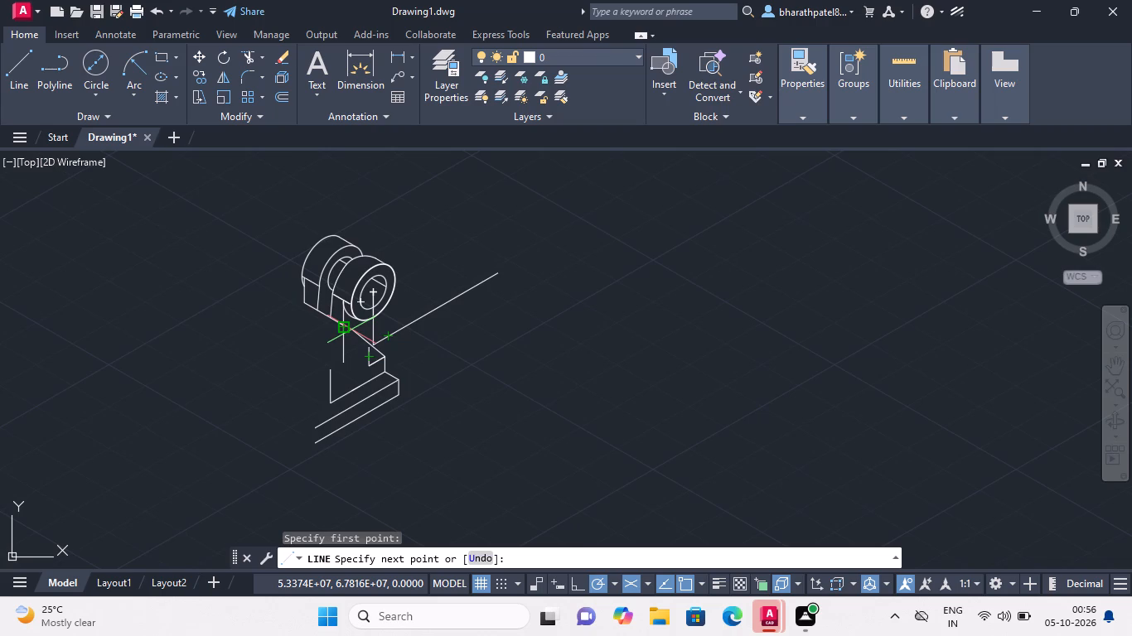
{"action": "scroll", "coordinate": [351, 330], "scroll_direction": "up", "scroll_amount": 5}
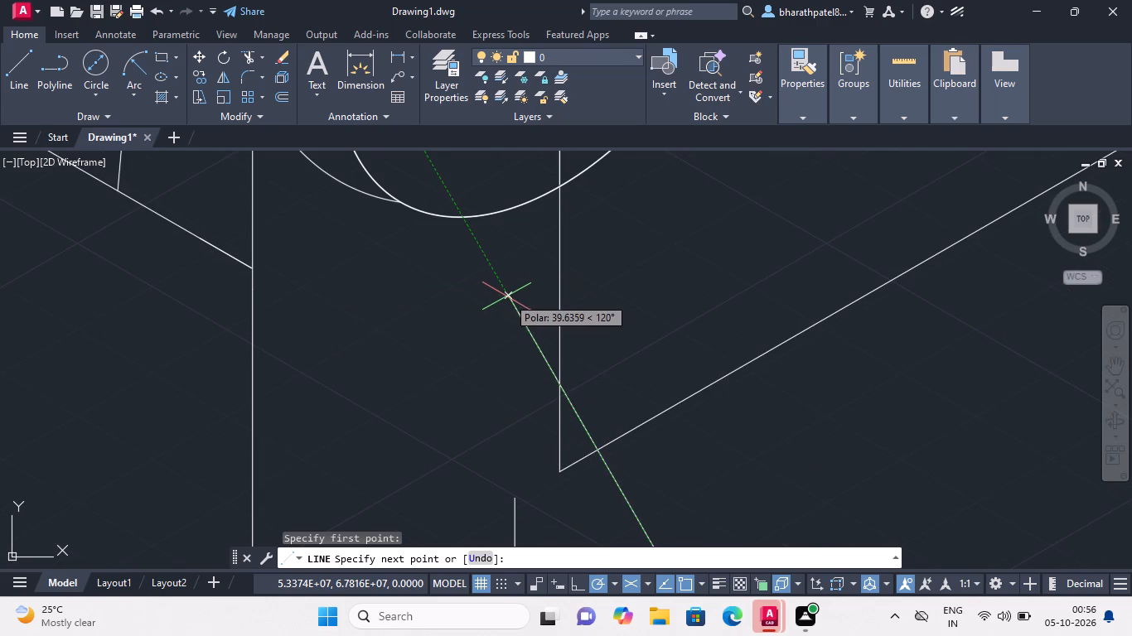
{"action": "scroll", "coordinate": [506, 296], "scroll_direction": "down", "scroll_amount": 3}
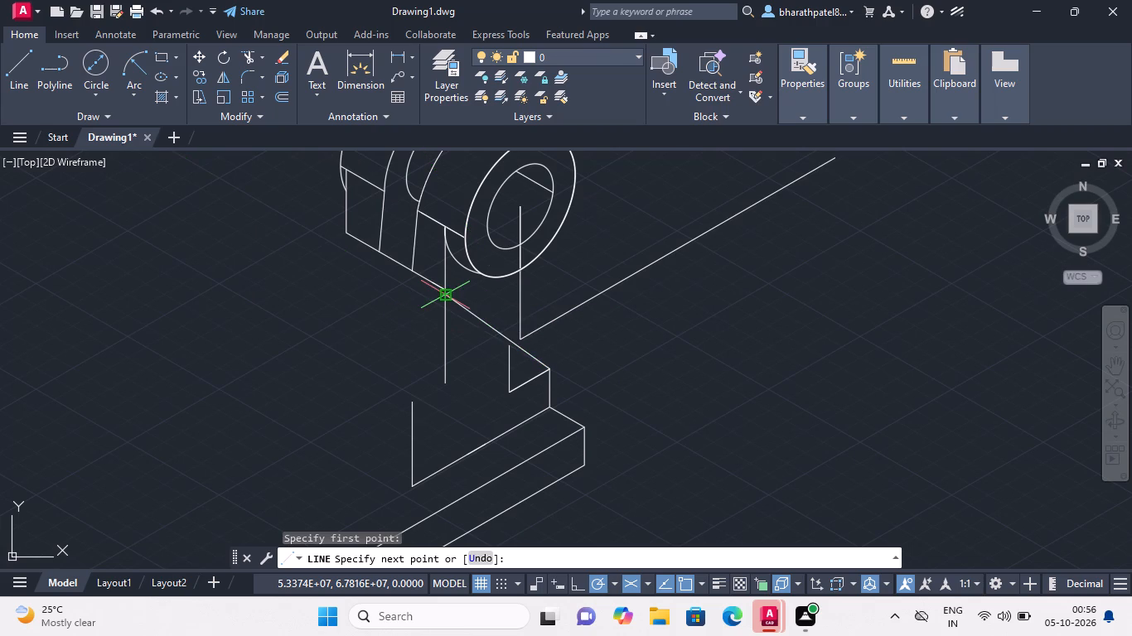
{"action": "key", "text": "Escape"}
Erase the long 30° line running from the lower end of the hub's centre vertical.
{"action": "left_click", "coordinate": [583, 302]}
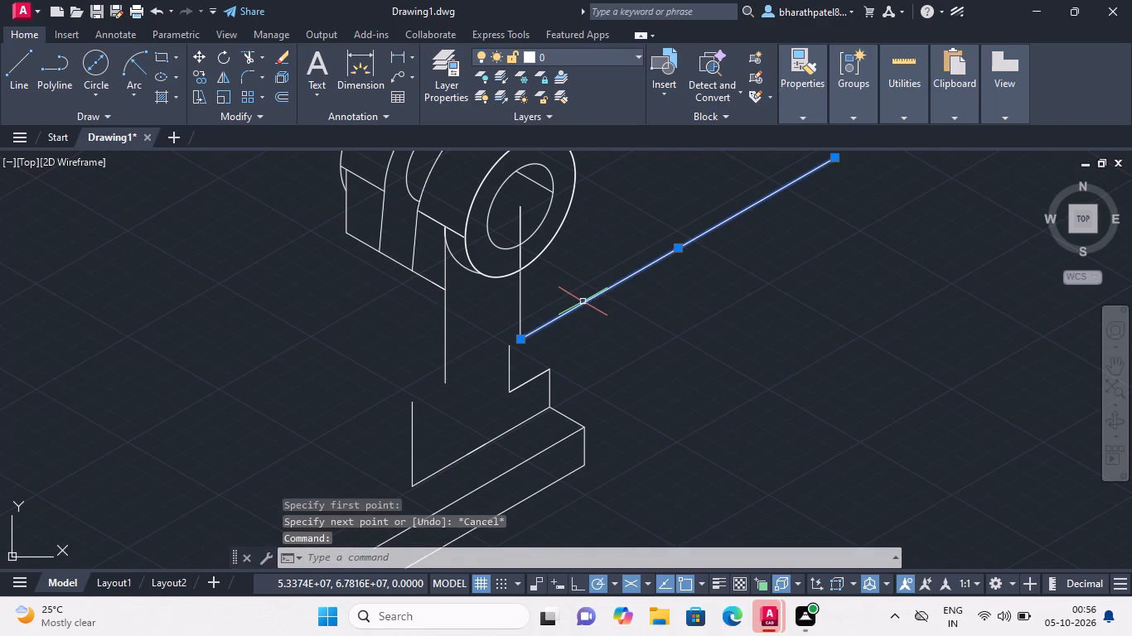
{"action": "key", "text": "Delete"}
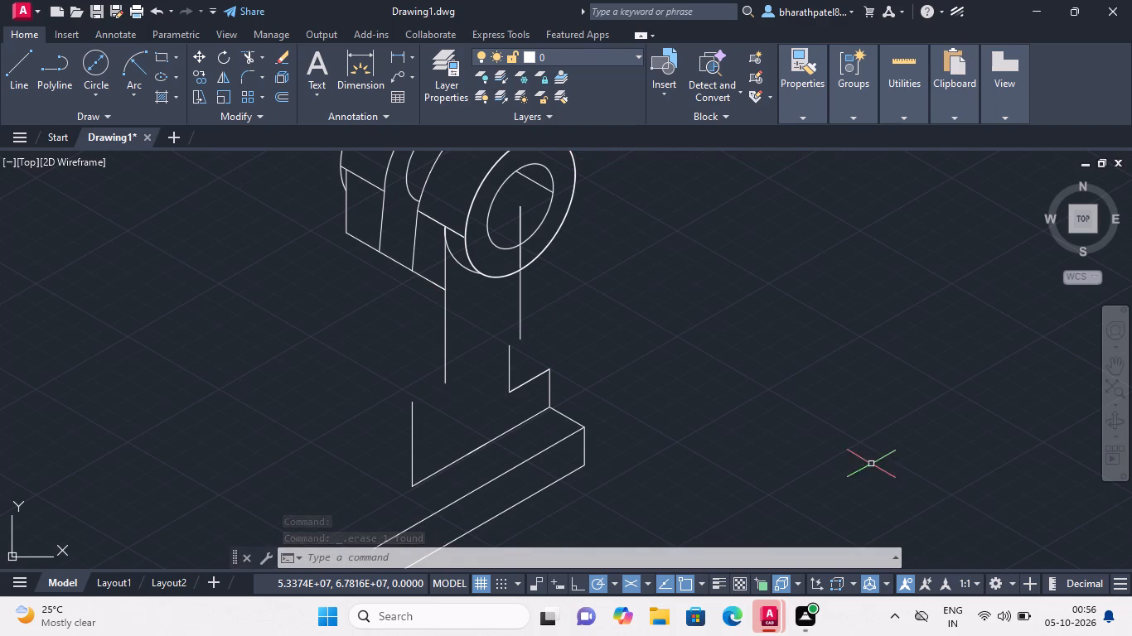
Draw an 18-unit line at 150° from the upper outer corner of the stepped edge.
{"action": "scroll", "coordinate": [781, 384], "scroll_direction": "down", "scroll_amount": 2}
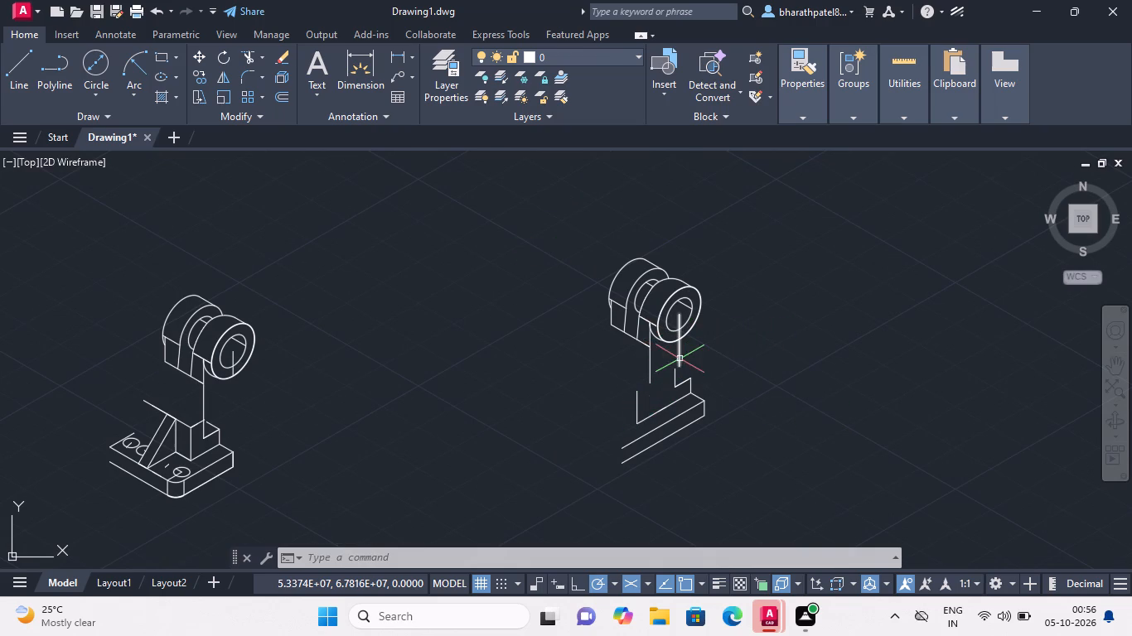
{"action": "left_click", "coordinate": [9, 64]}
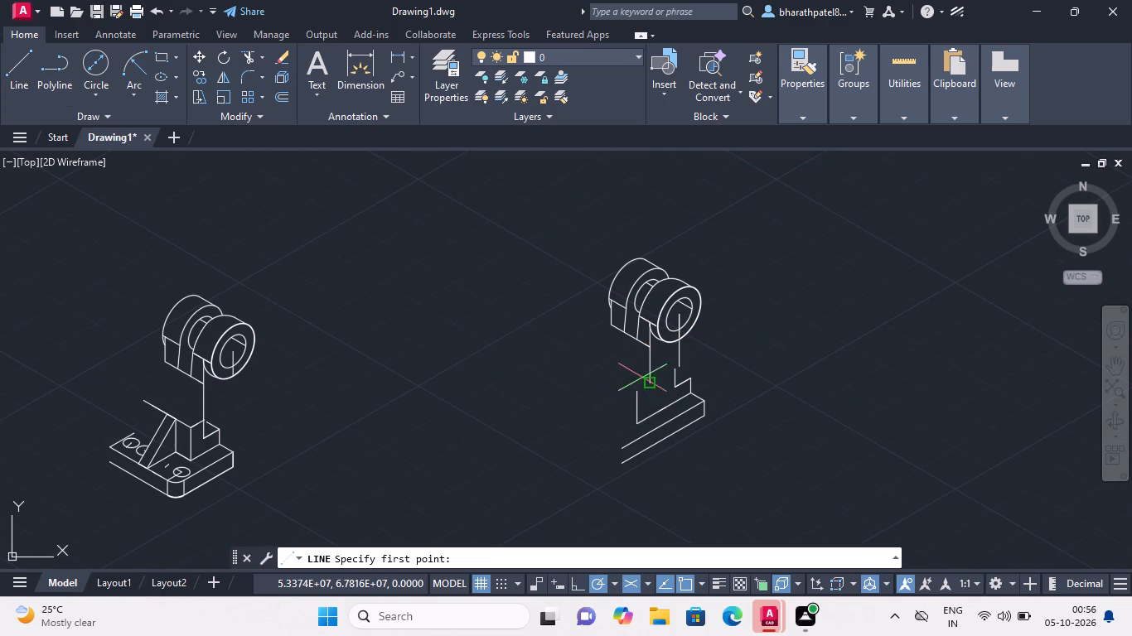
{"action": "scroll", "coordinate": [694, 362], "scroll_direction": "up", "scroll_amount": 3}
{"action": "left_click", "coordinate": [671, 434]}
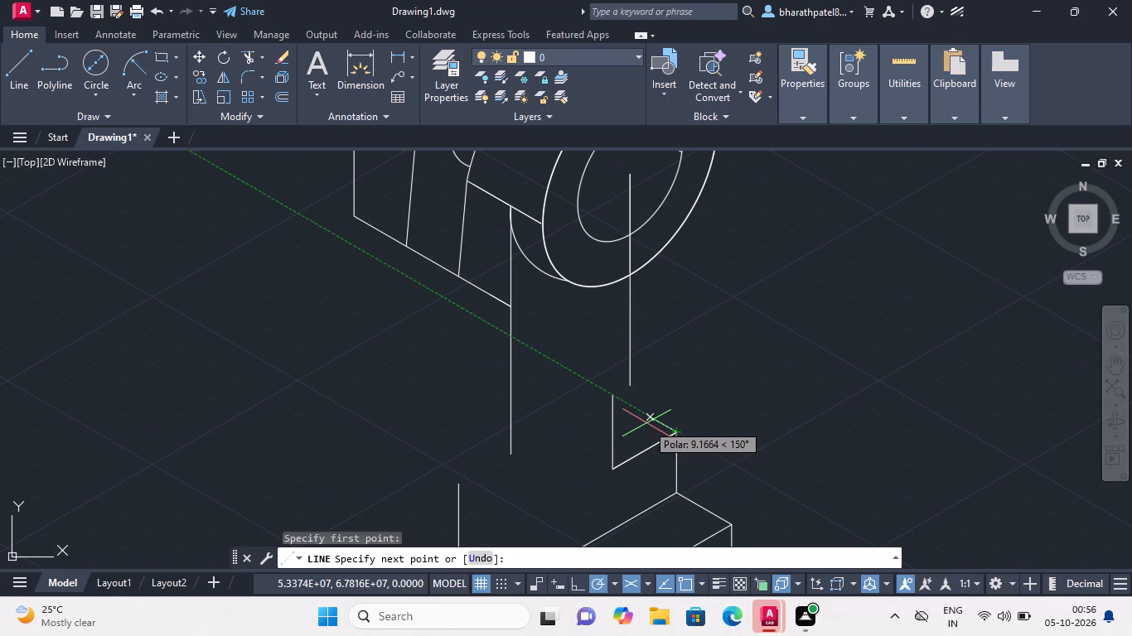
{"action": "key", "text": "1"}
{"action": "key", "text": "8"}
{"action": "key", "text": "Return"}
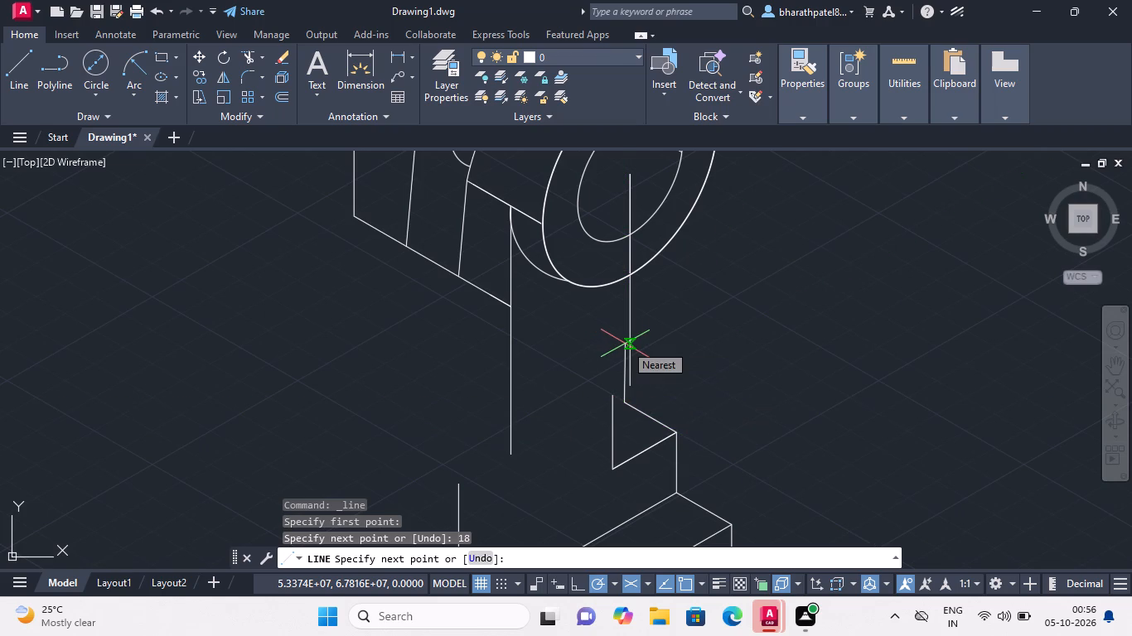
{"action": "key", "text": "Escape"}
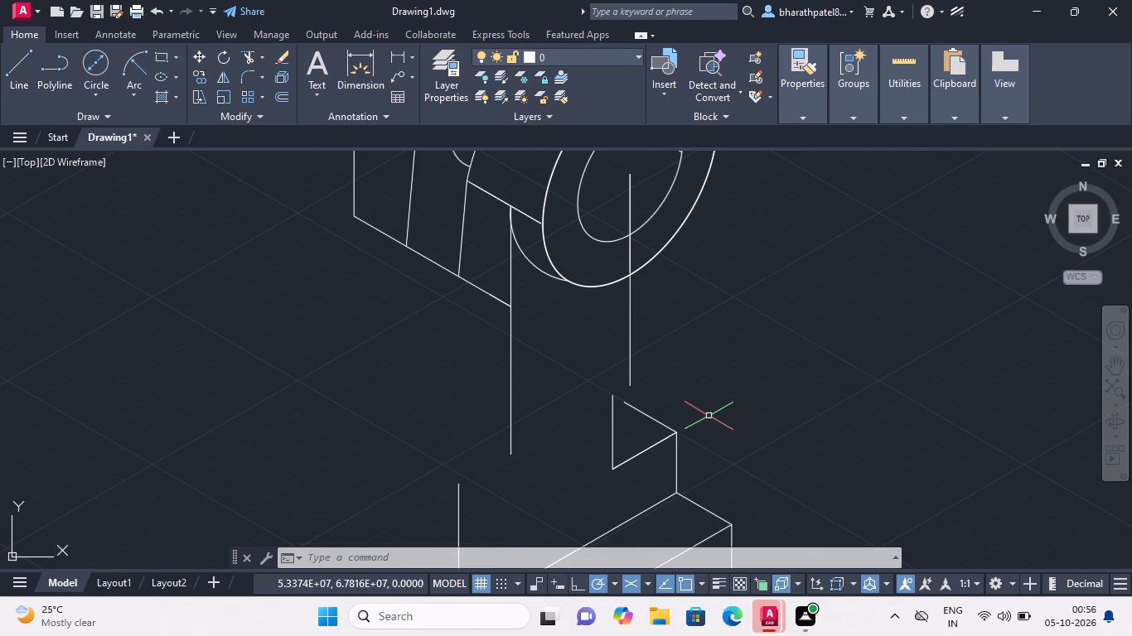
Draw a vertical up from the step's inner corner to just below the hub, continuing into a 30° line about 60 units long.
{"action": "left_click", "coordinate": [2, 73]}
{"action": "left_click", "coordinate": [24, 63]}
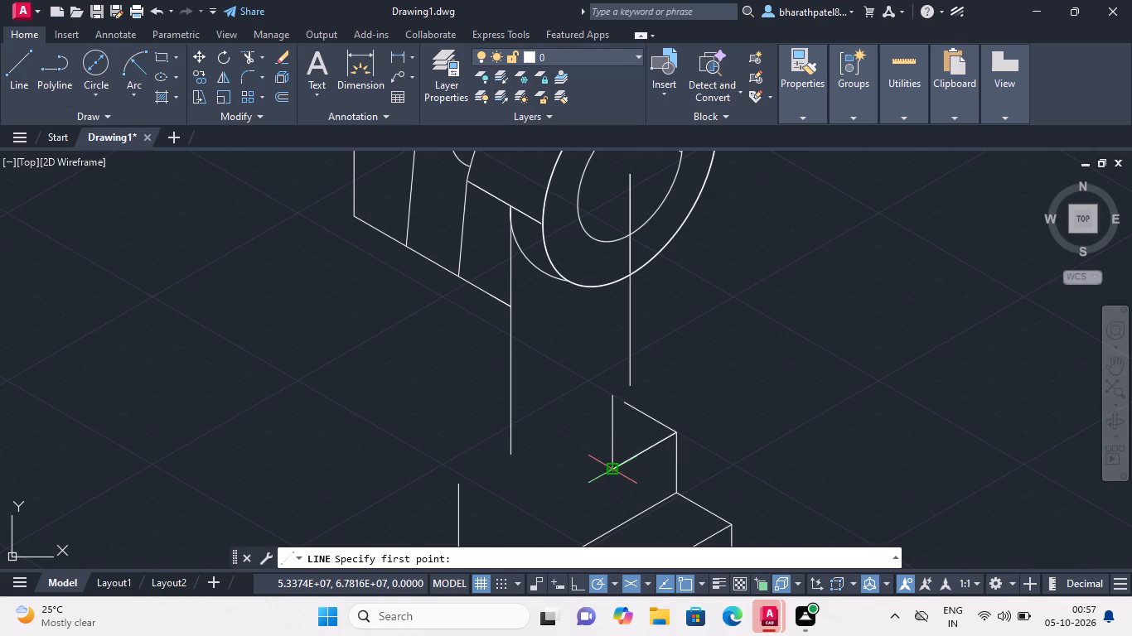
{"action": "left_click", "coordinate": [612, 472]}
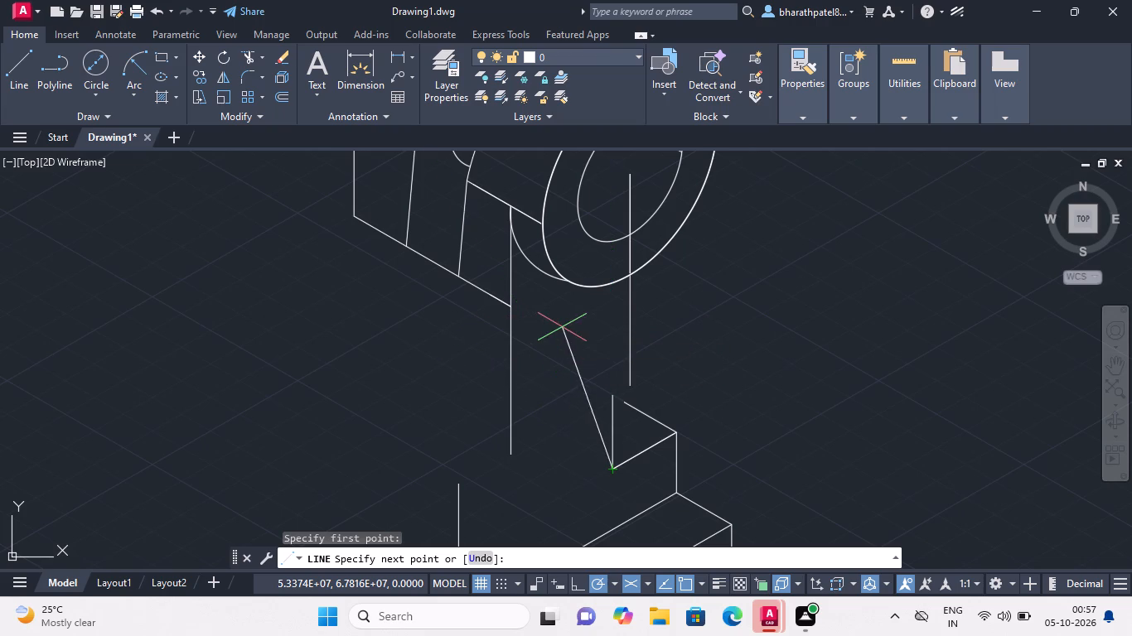
{"action": "left_click", "coordinate": [620, 336]}
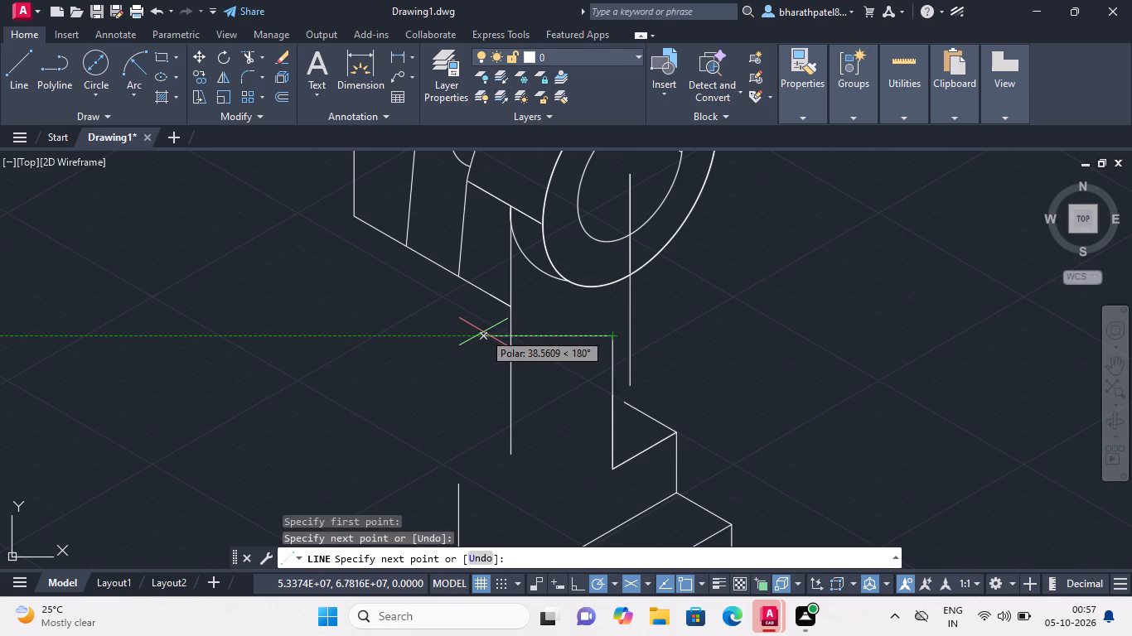
{"action": "left_click", "coordinate": [786, 233]}
{"action": "key", "text": "Escape"}
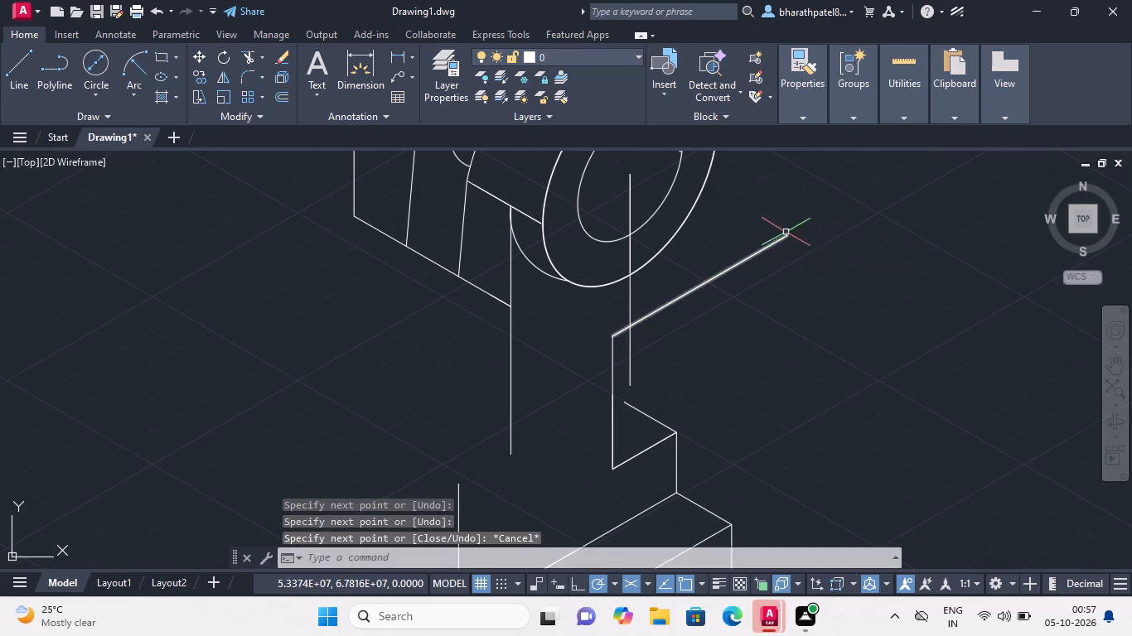
Draw a near-vertical line from the lower outer edge of the hub's front face down across the new 30° line.
{"action": "left_click", "coordinate": [17, 55]}
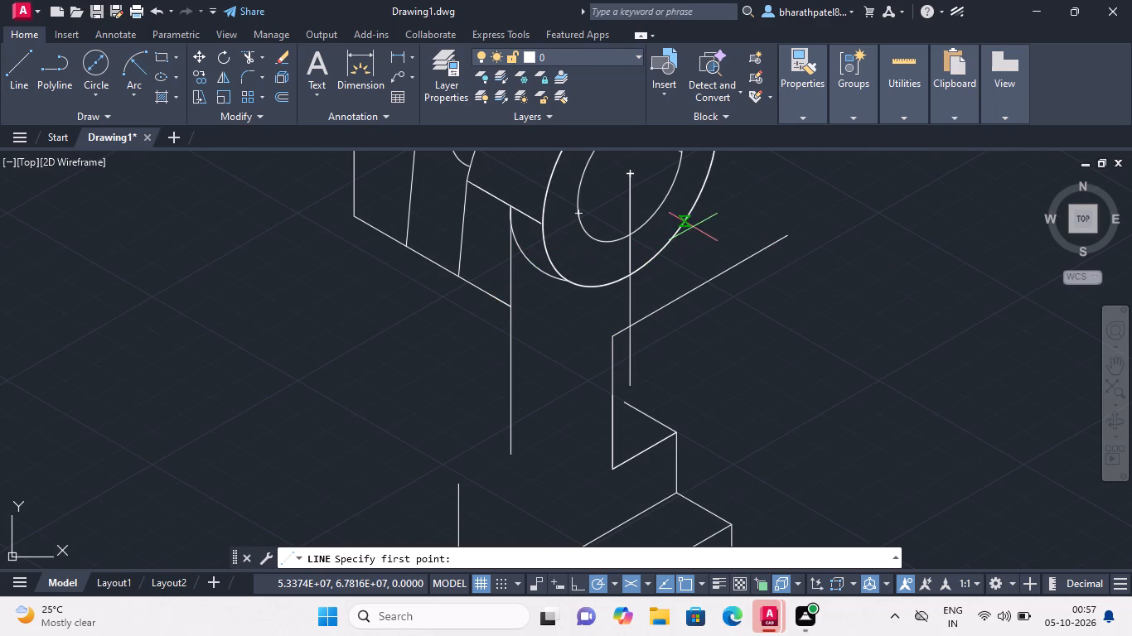
{"action": "scroll", "coordinate": [678, 258], "scroll_direction": "down", "scroll_amount": 3}
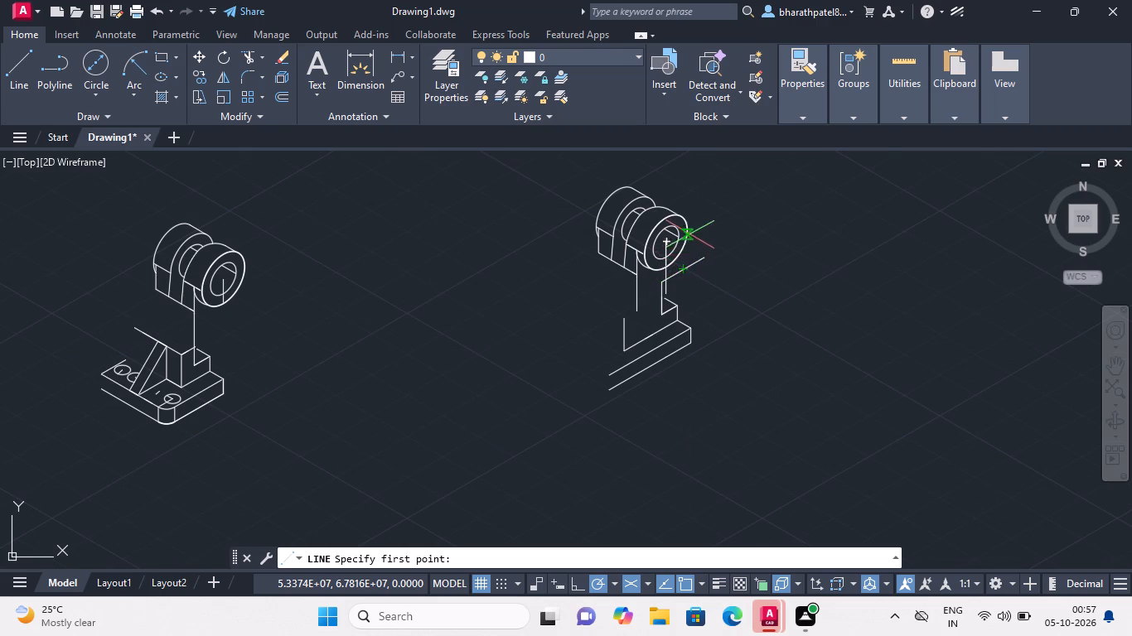
{"action": "scroll", "coordinate": [681, 244], "scroll_direction": "up", "scroll_amount": 3}
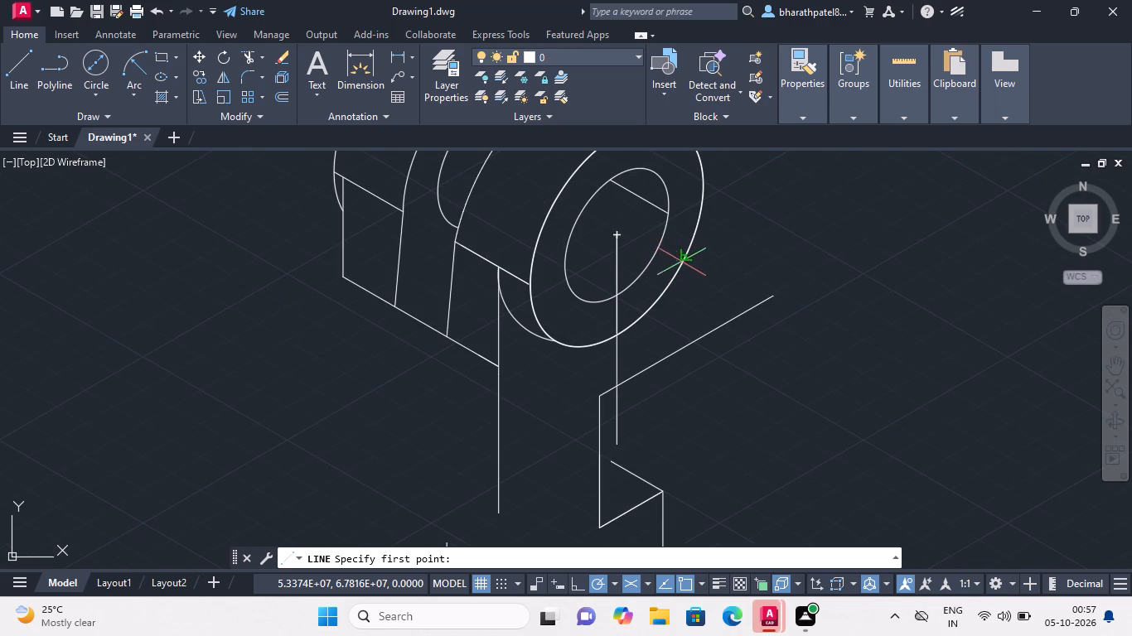
{"action": "left_click", "coordinate": [683, 267]}
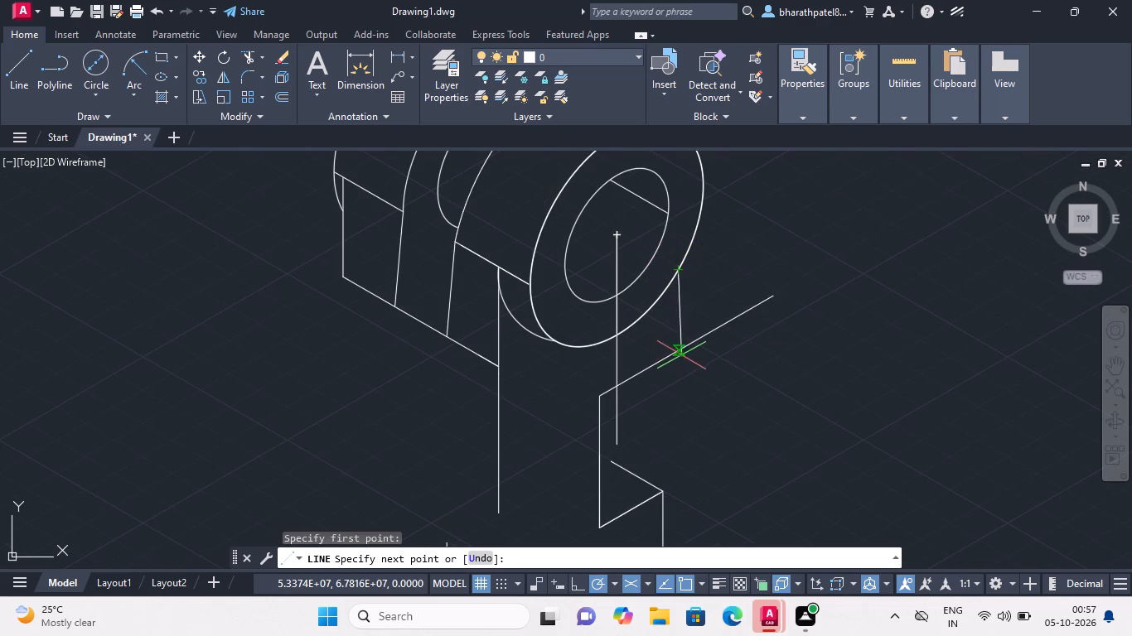
{"action": "left_click", "coordinate": [694, 395]}
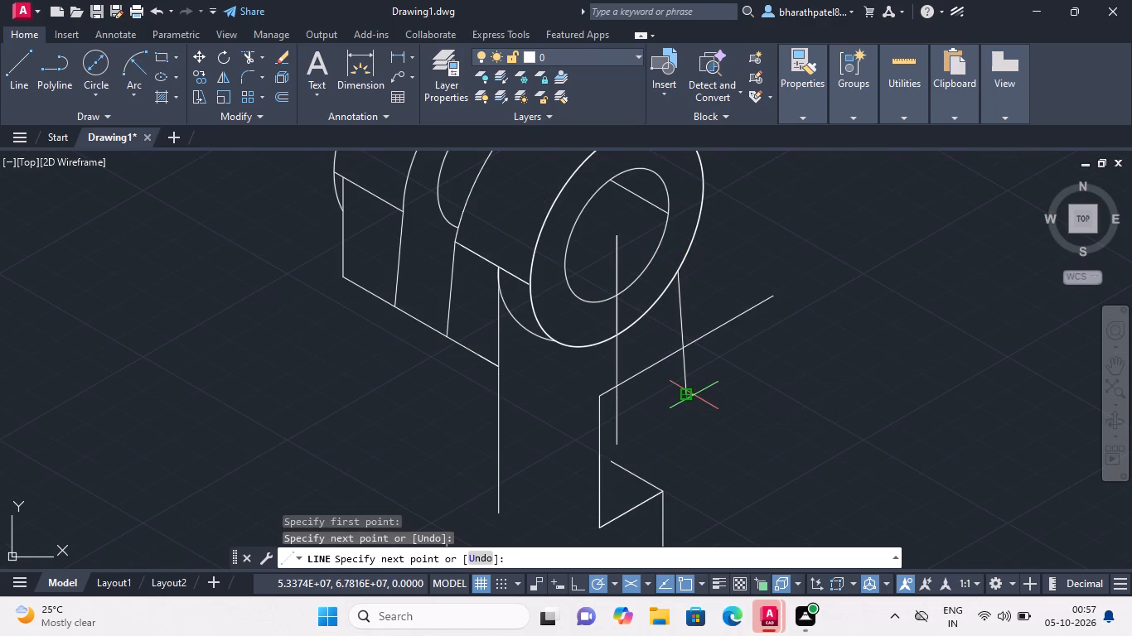
{"action": "key", "text": "Escape"}
Extend the vertical slightly above the 30° line's lower corner, continuing into a parallel 30° line about 82 units long.
{"action": "scroll", "coordinate": [685, 377], "scroll_direction": "down", "scroll_amount": 3}
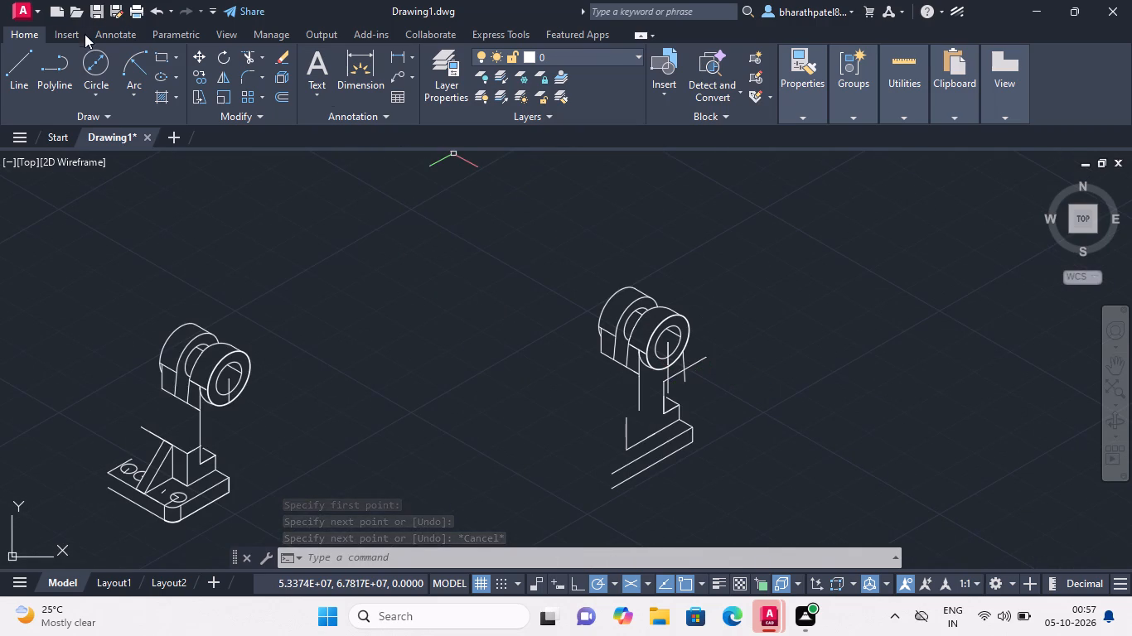
{"action": "left_click", "coordinate": [12, 68]}
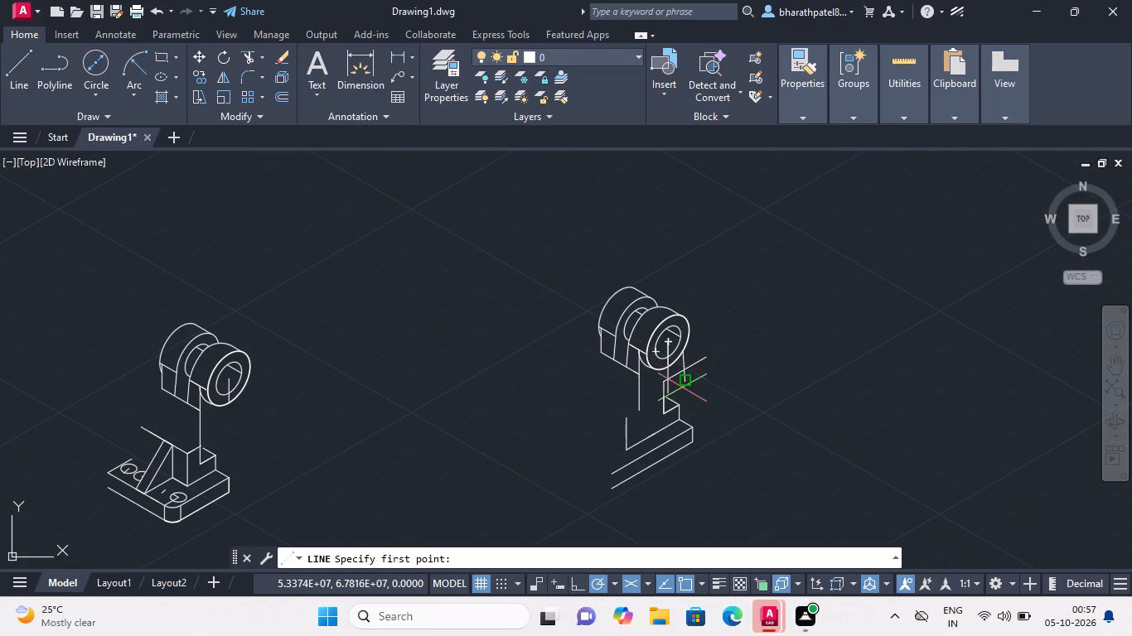
{"action": "scroll", "coordinate": [689, 396], "scroll_direction": "up", "scroll_amount": 3}
{"action": "left_click", "coordinate": [583, 342]}
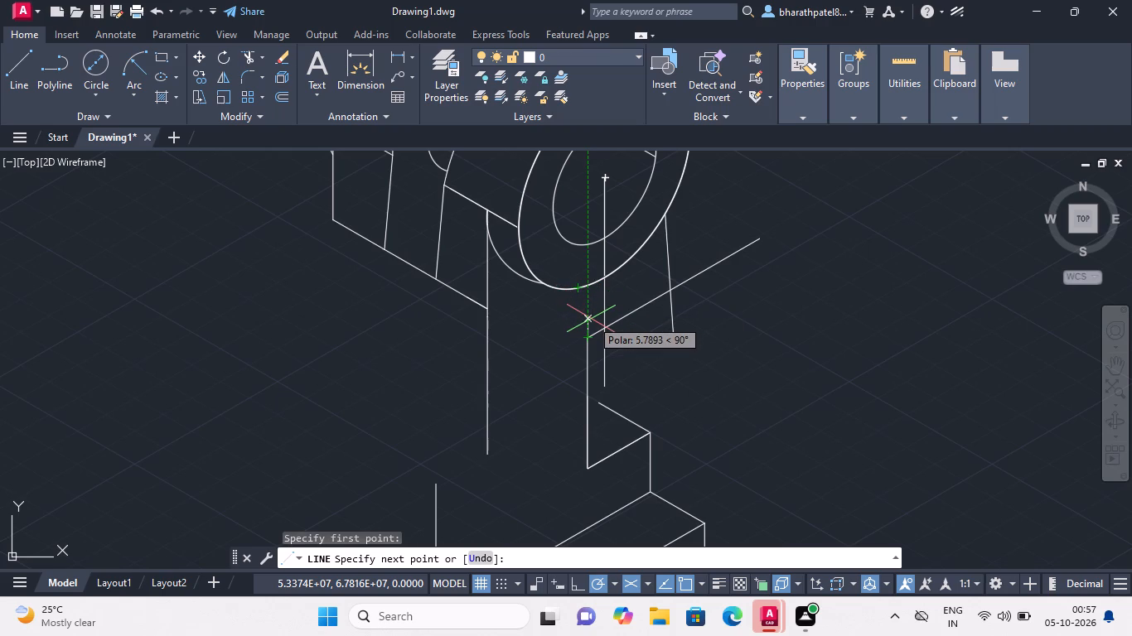
{"action": "left_click", "coordinate": [590, 315]}
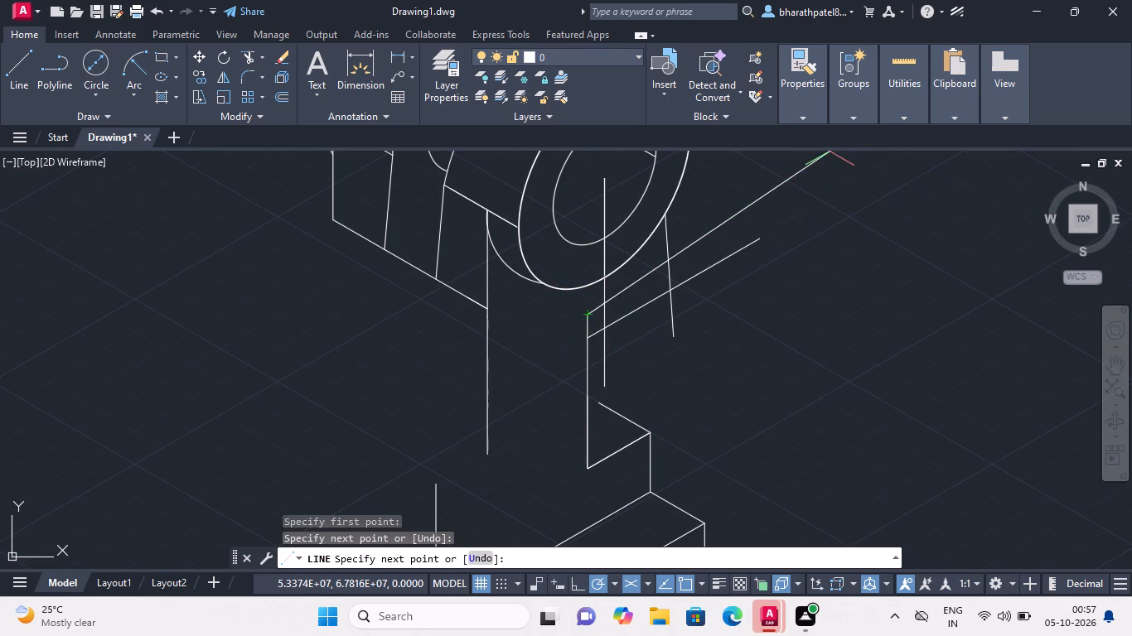
{"action": "scroll", "coordinate": [833, 202], "scroll_direction": "down", "scroll_amount": 3}
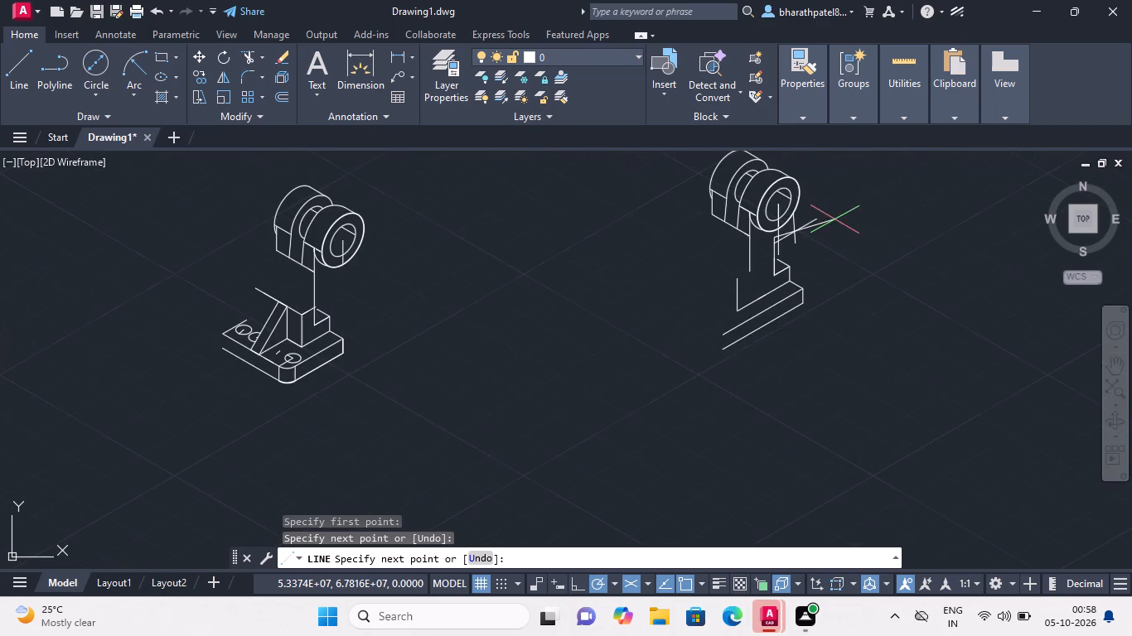
{"action": "scroll", "coordinate": [843, 194], "scroll_direction": "up", "scroll_amount": 4}
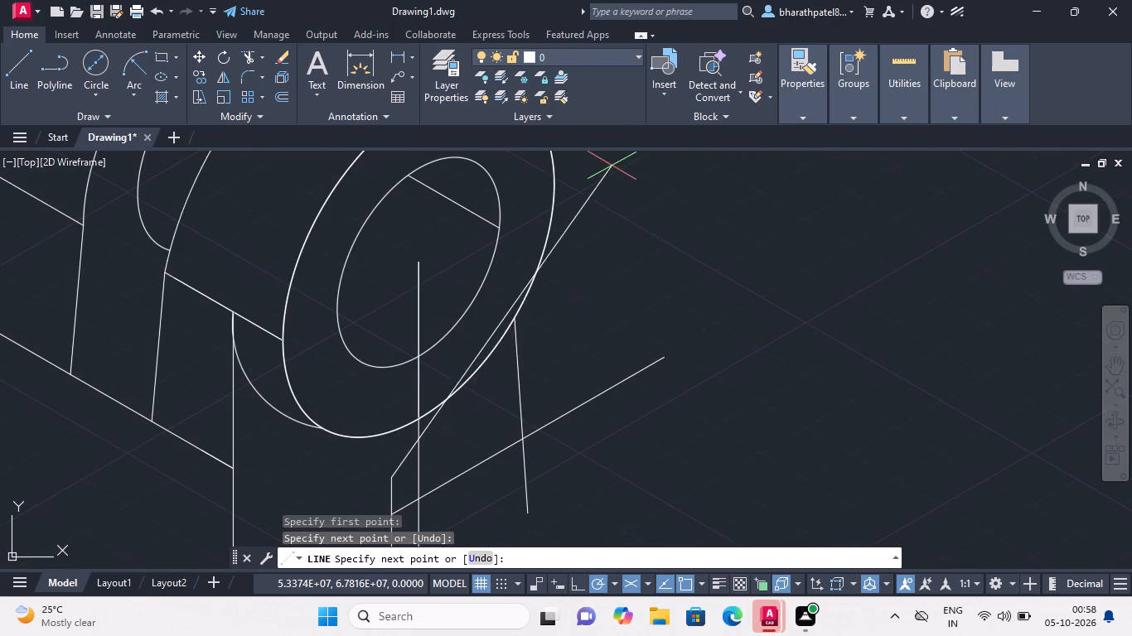
{"action": "left_click", "coordinate": [766, 271]}
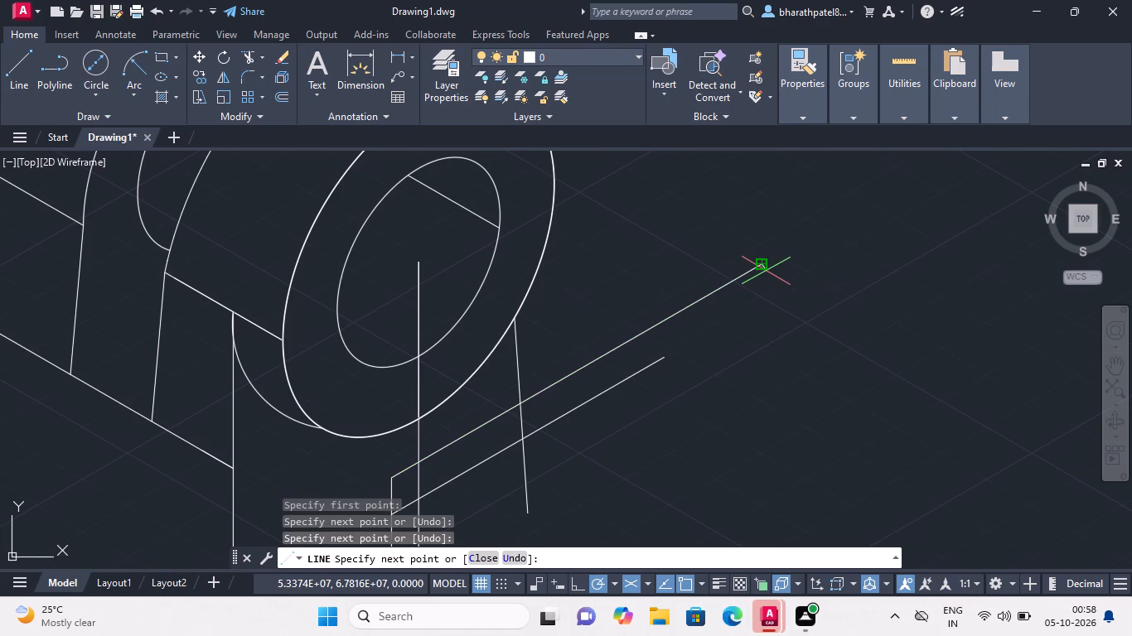
{"action": "key", "text": "Escape"}
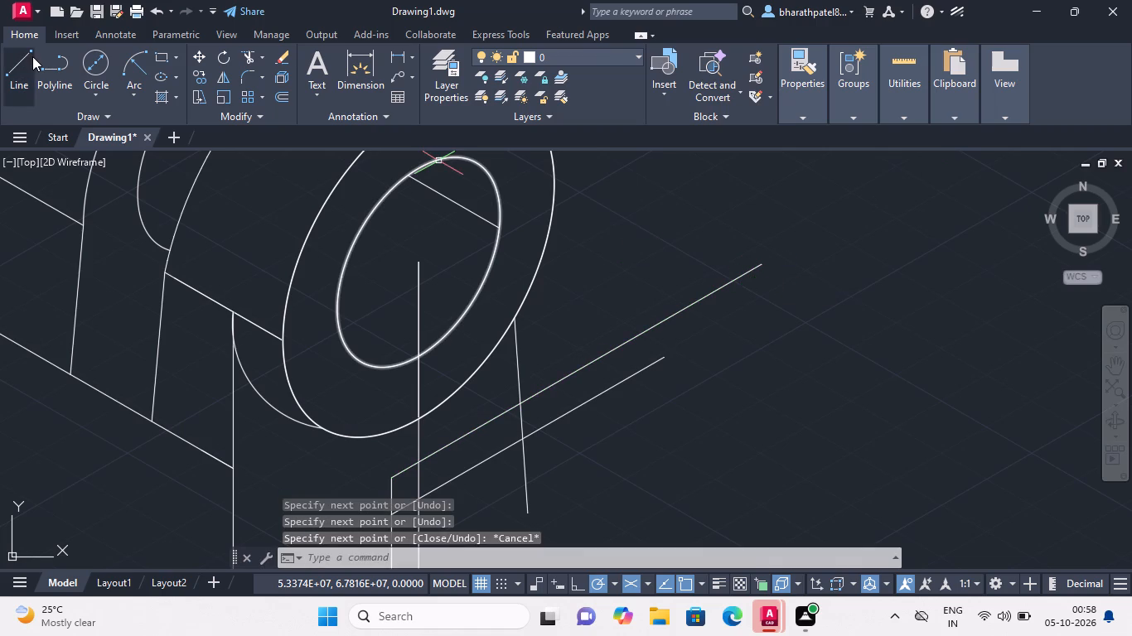
Trim away all segments of the lower of the two parallel 30° lines below the hub.
{"action": "left_click", "coordinate": [251, 52]}
{"action": "left_click", "coordinate": [578, 408]}
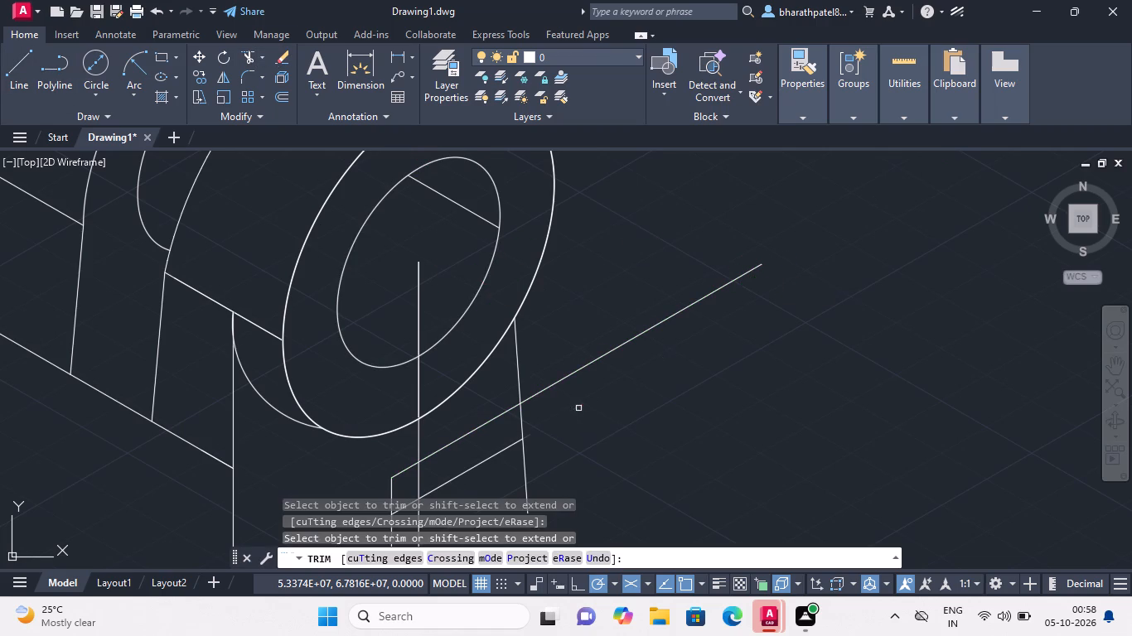
{"action": "left_click", "coordinate": [496, 454]}
{"action": "scroll", "coordinate": [496, 450], "scroll_direction": "down", "scroll_amount": 4}
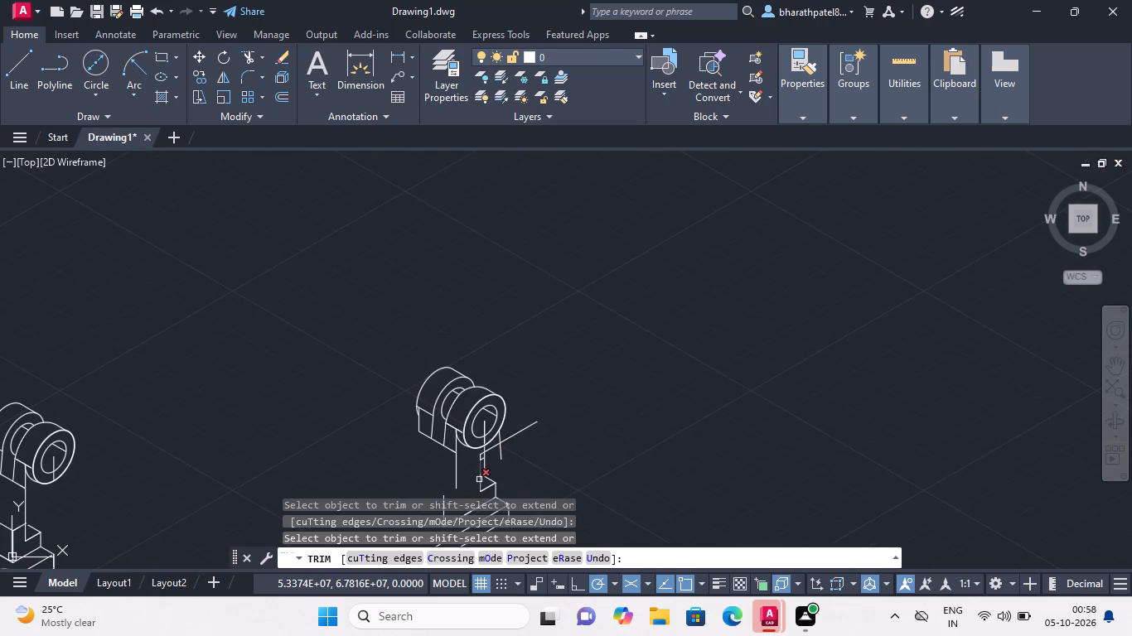
{"action": "scroll", "coordinate": [479, 479], "scroll_direction": "up", "scroll_amount": 3}
{"action": "left_click", "coordinate": [478, 407]}
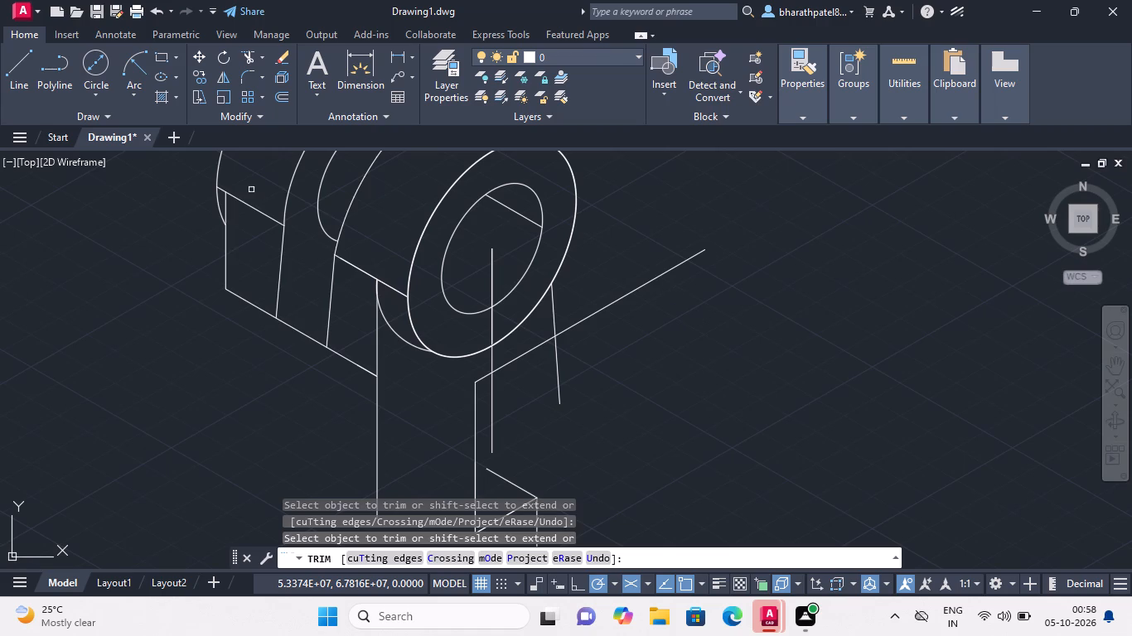
Draw a vertical from the intersection of the 30° line and the near-vertical line up past the top of the hub.
{"action": "left_click", "coordinate": [6, 61]}
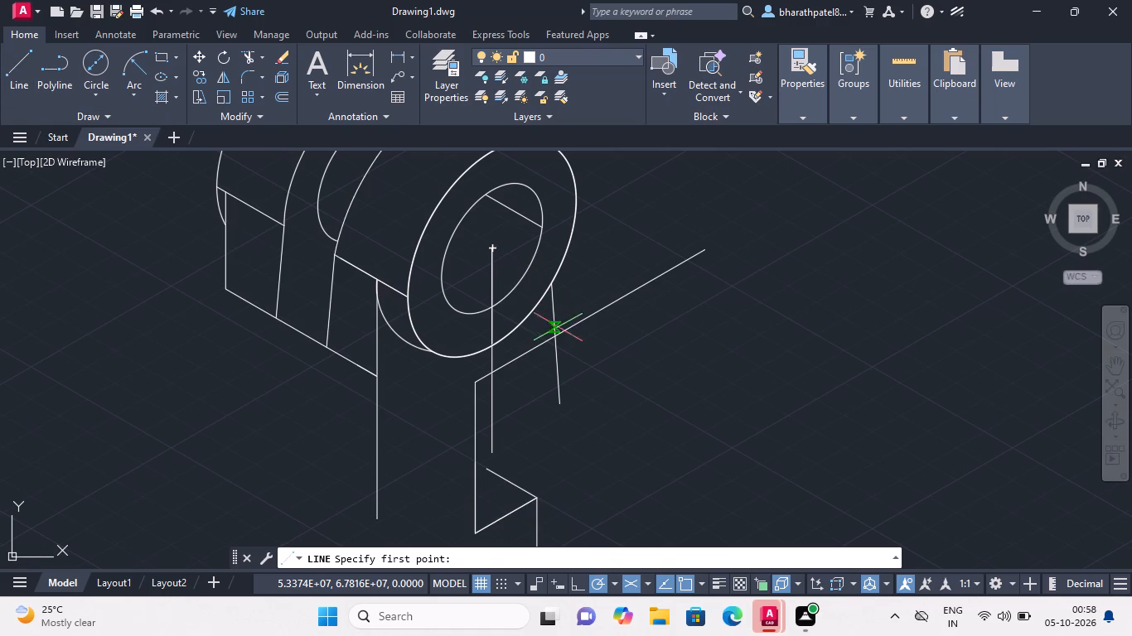
{"action": "left_click", "coordinate": [559, 333]}
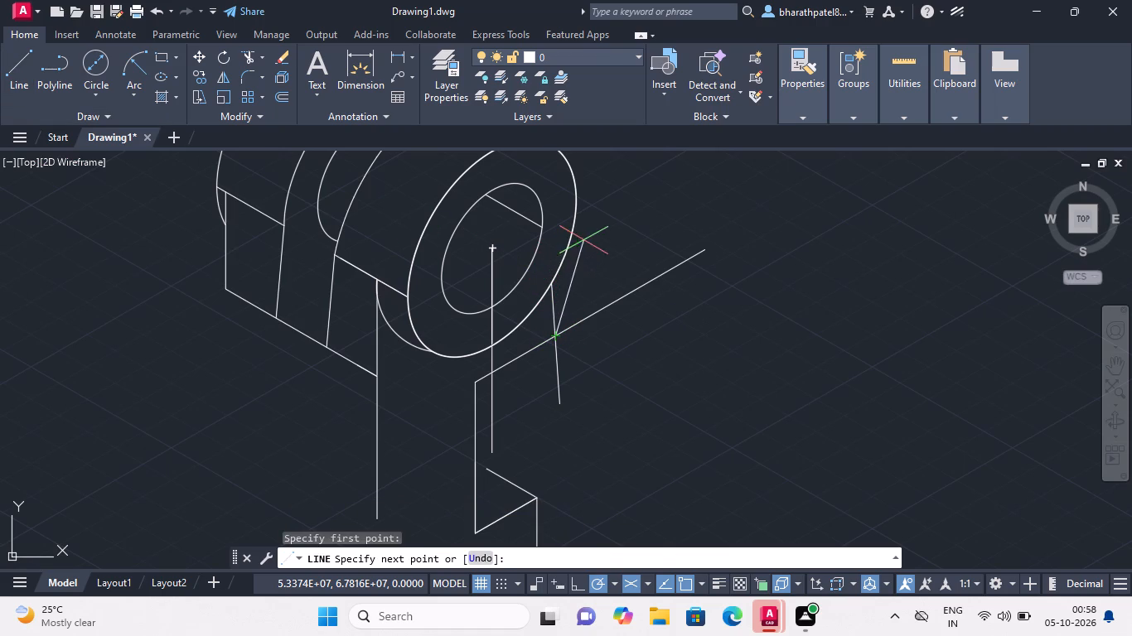
{"action": "scroll", "coordinate": [583, 261], "scroll_direction": "down", "scroll_amount": 4}
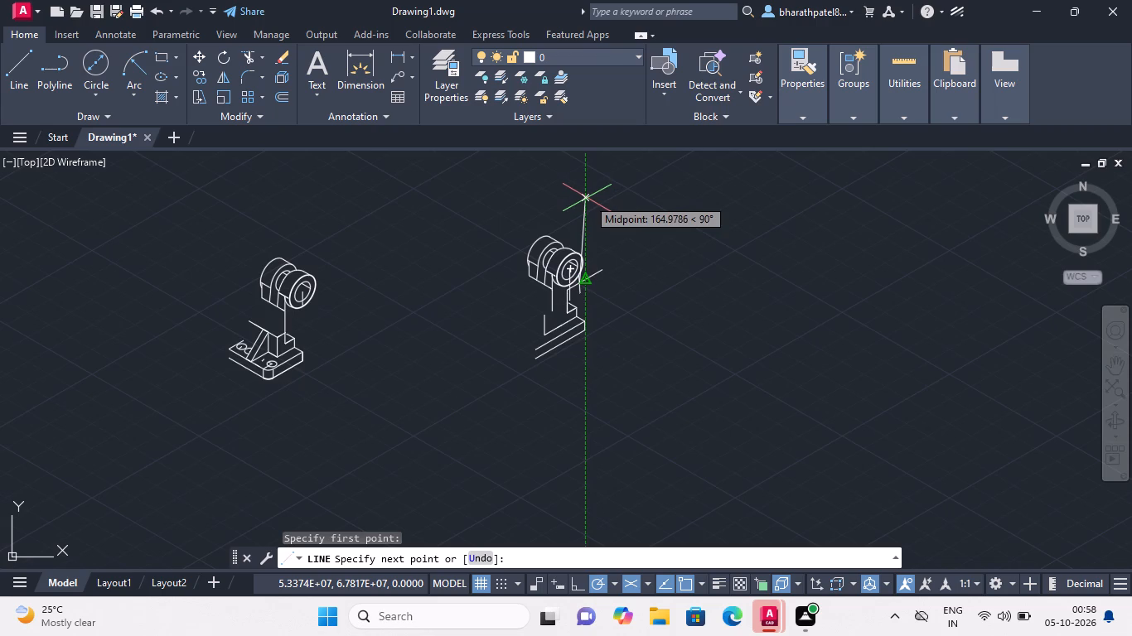
{"action": "scroll", "coordinate": [587, 198], "scroll_direction": "up", "scroll_amount": 2}
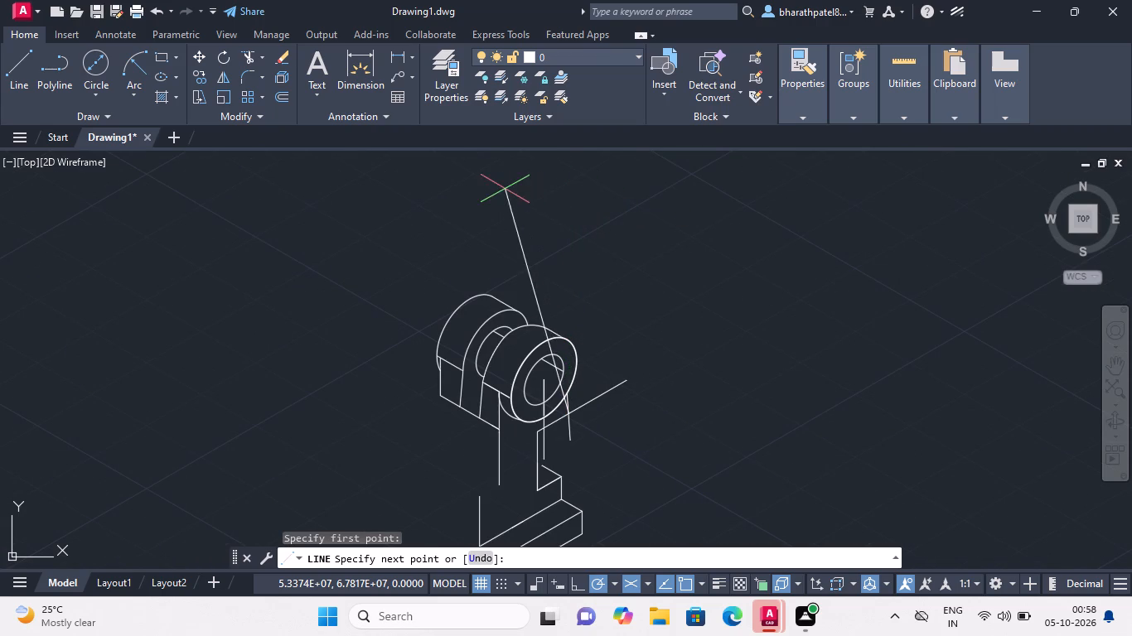
{"action": "left_click", "coordinate": [568, 190]}
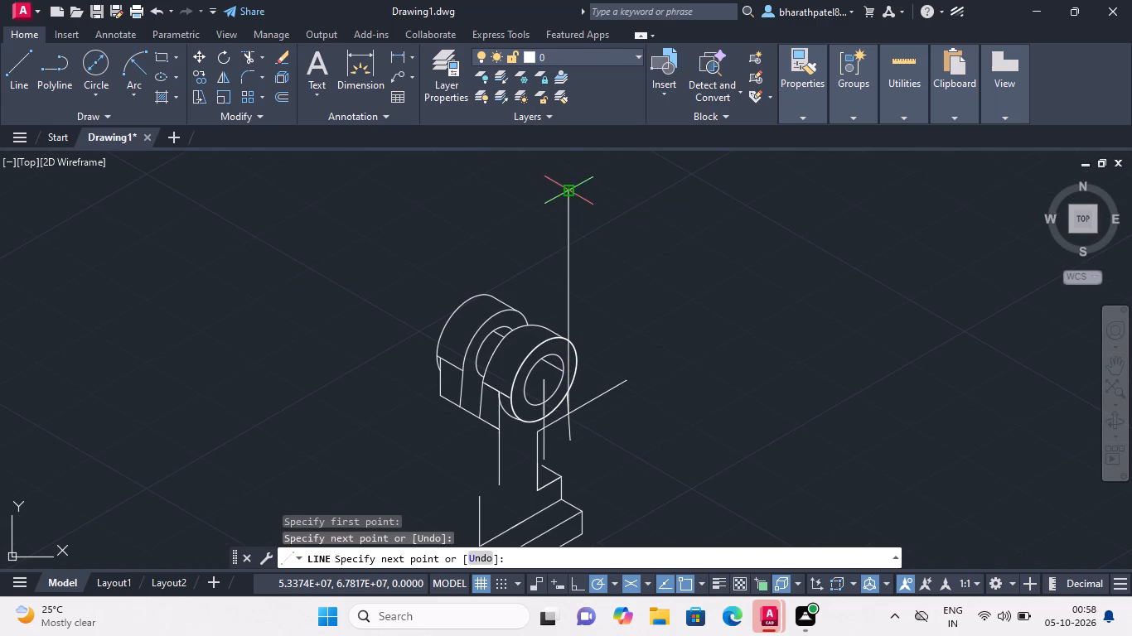
{"action": "key", "text": "Escape"}
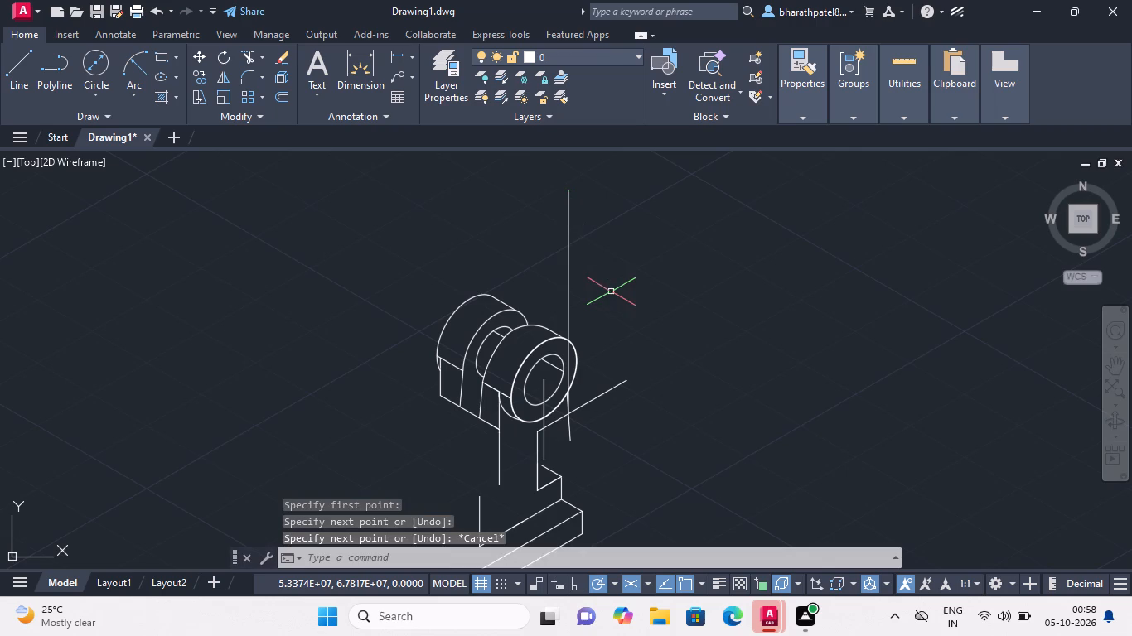
Trim the new vertical above the hub's lower outer edge, the near-vertical line, and the 30° line's excess beyond the vertical.
{"action": "left_click", "coordinate": [254, 55]}
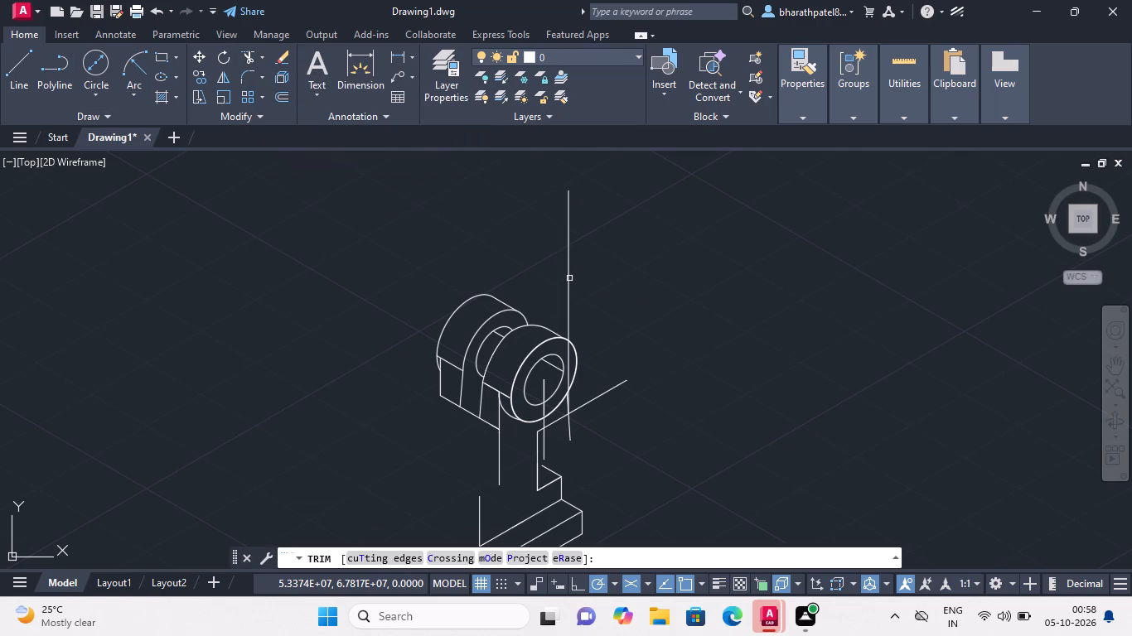
{"action": "left_click", "coordinate": [568, 280]}
{"action": "scroll", "coordinate": [579, 417], "scroll_direction": "up", "scroll_amount": 4}
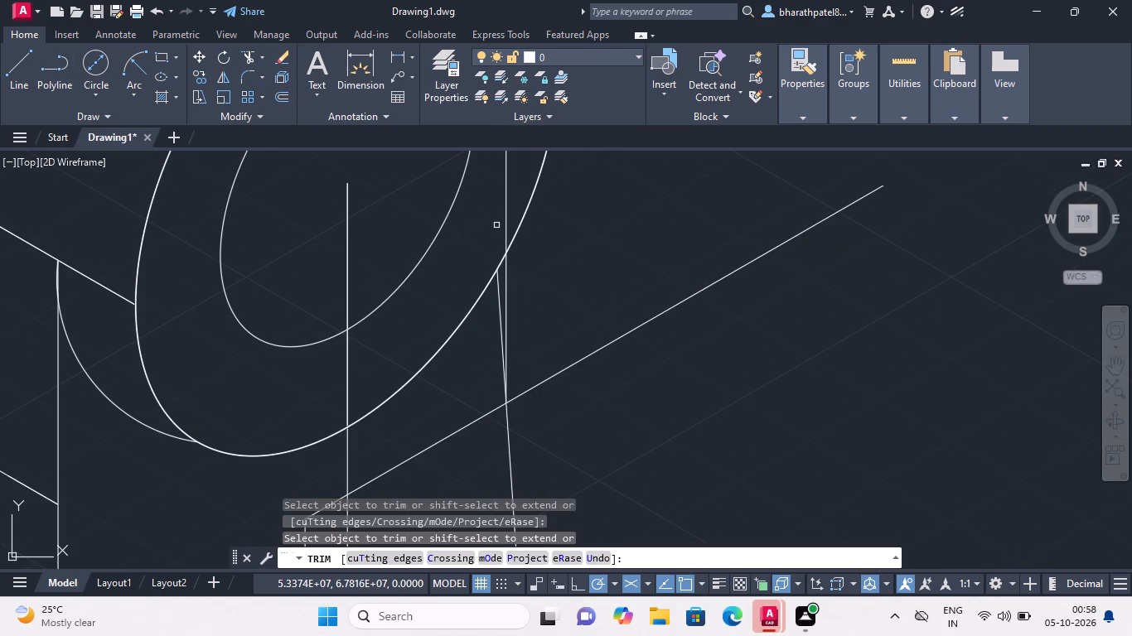
{"action": "left_click", "coordinate": [507, 221]}
{"action": "left_click", "coordinate": [496, 296]}
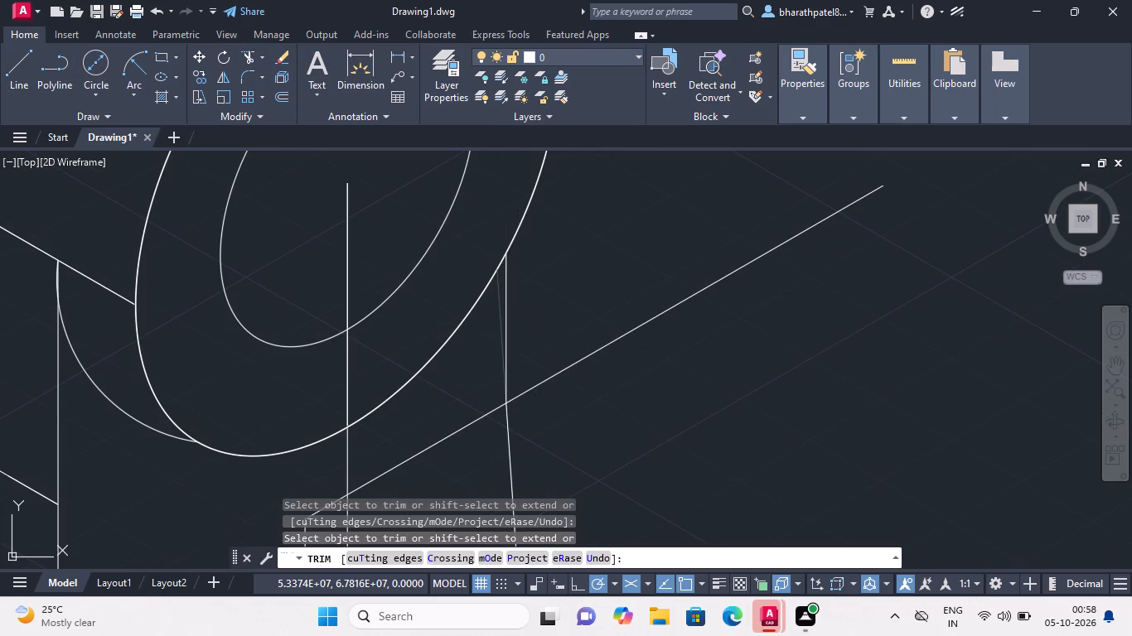
{"action": "scroll", "coordinate": [576, 282], "scroll_direction": "down", "scroll_amount": 3}
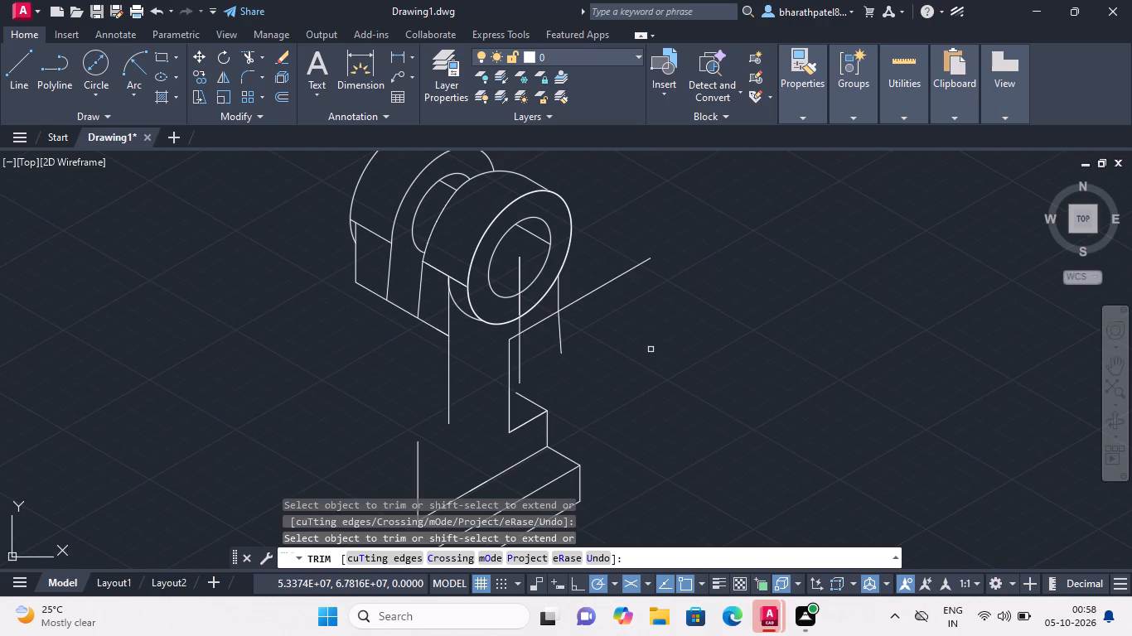
{"action": "left_click", "coordinate": [559, 325]}
{"action": "left_click", "coordinate": [581, 299]}
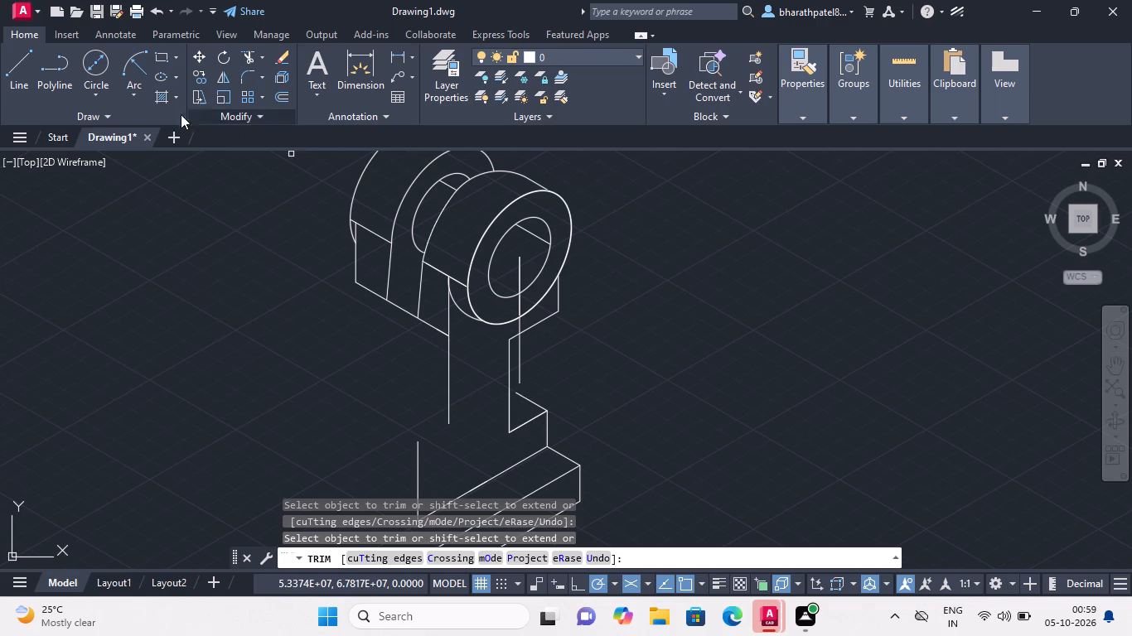
Draw a short slanted line from the outer end of the trimmed 30° line up to the outer edge of the hub's front face.
{"action": "left_click", "coordinate": [17, 69]}
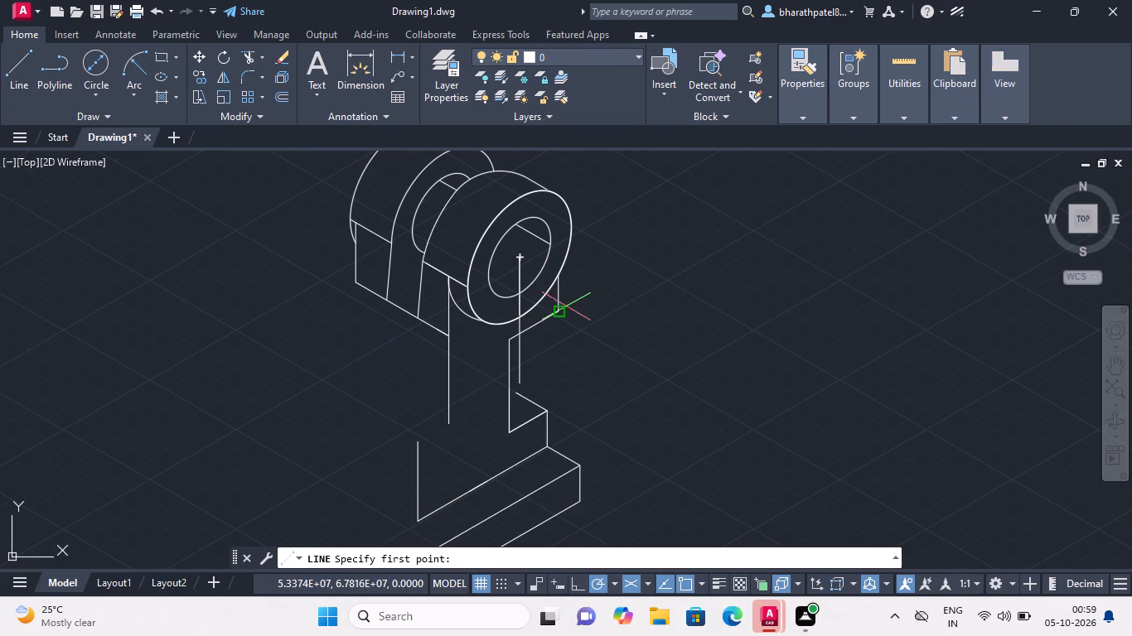
{"action": "left_click", "coordinate": [555, 313]}
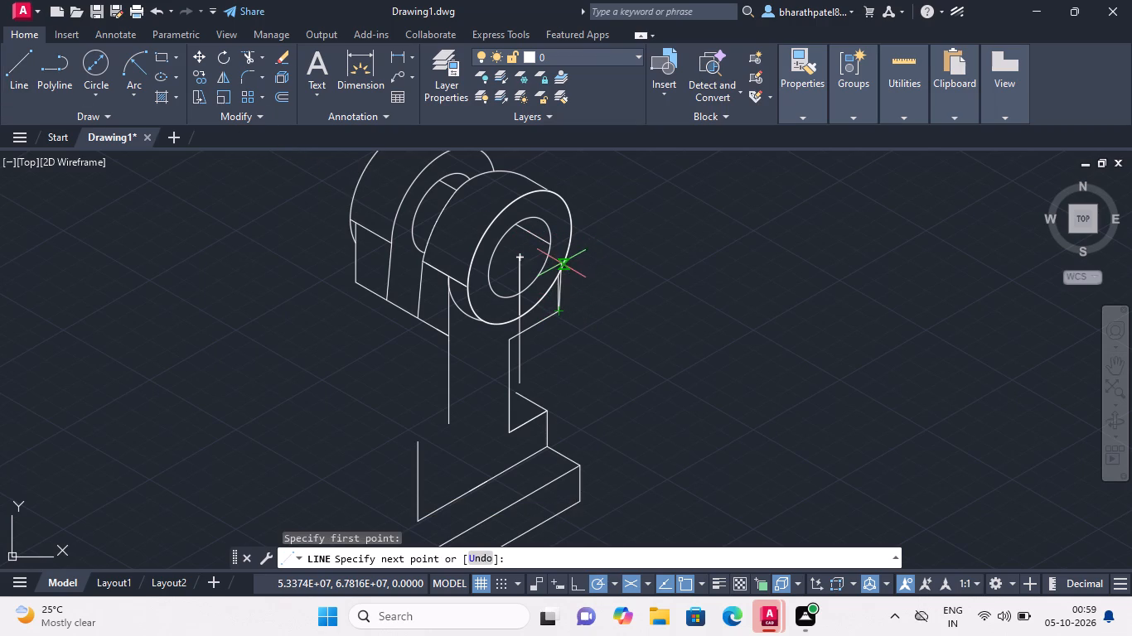
{"action": "left_click", "coordinate": [564, 265]}
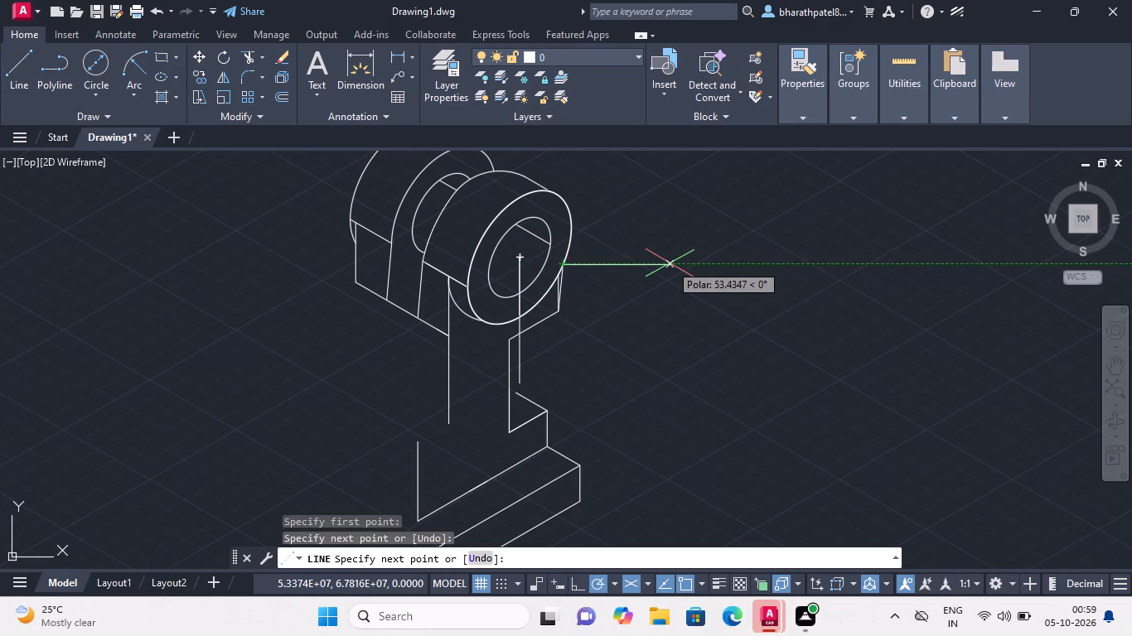
{"action": "key", "text": "Escape"}
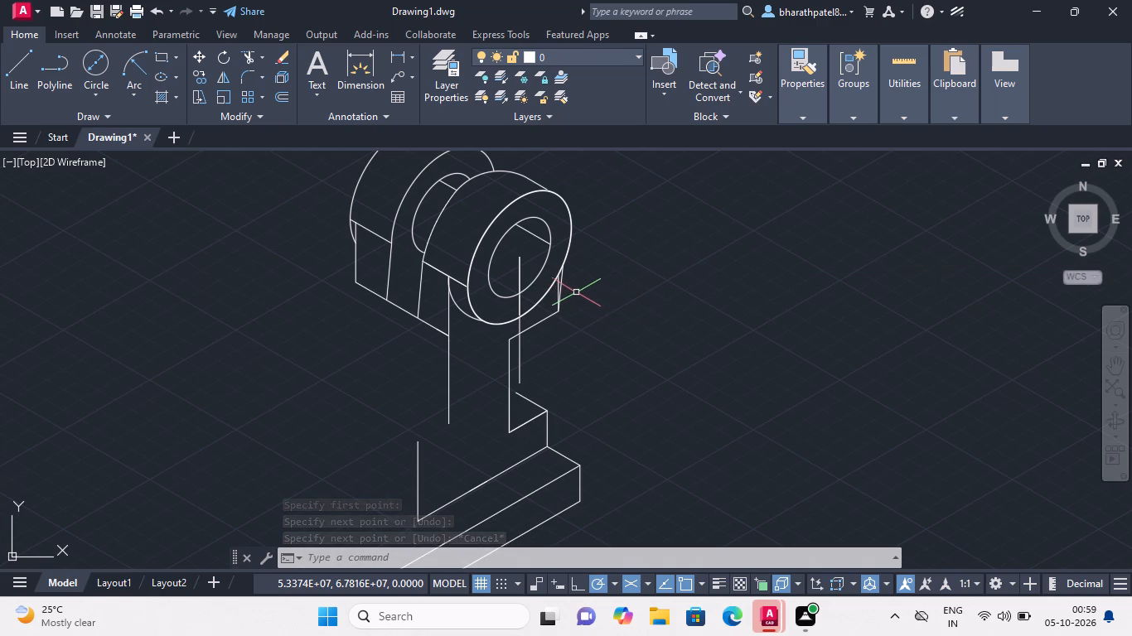
Erase the long vertical line running from the hub's centre down past the 30° line.
{"action": "left_click", "coordinate": [521, 301]}
{"action": "key", "text": "Delete"}
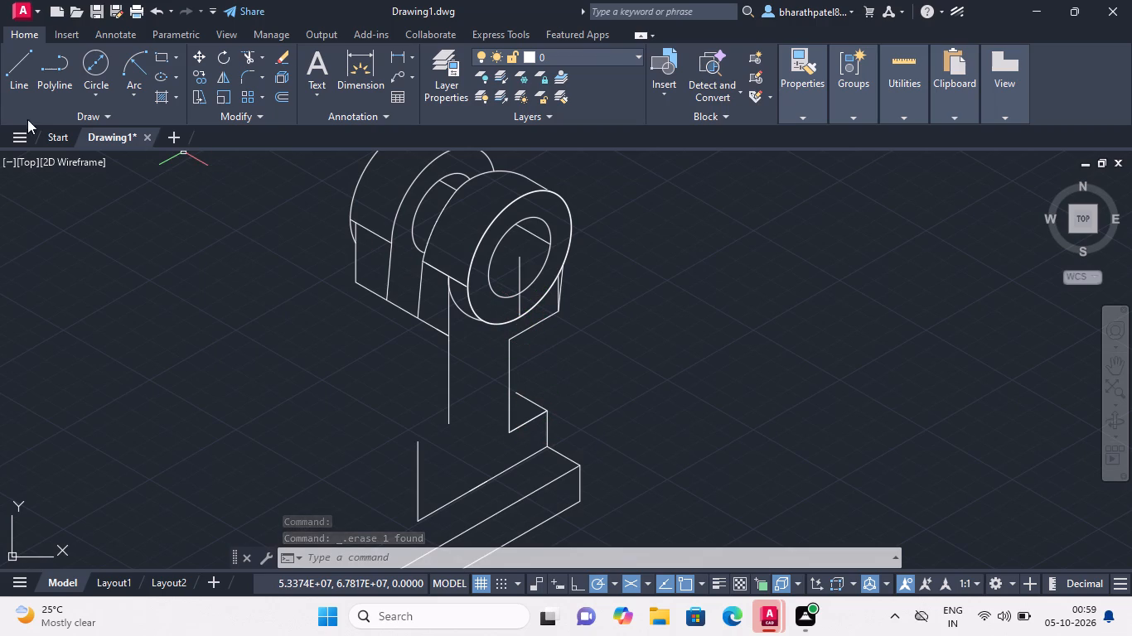
Draw a slanted line from the upper end of the 150° step edge to the midpoint of the short 30° line below the hub.
{"action": "left_click", "coordinate": [18, 75]}
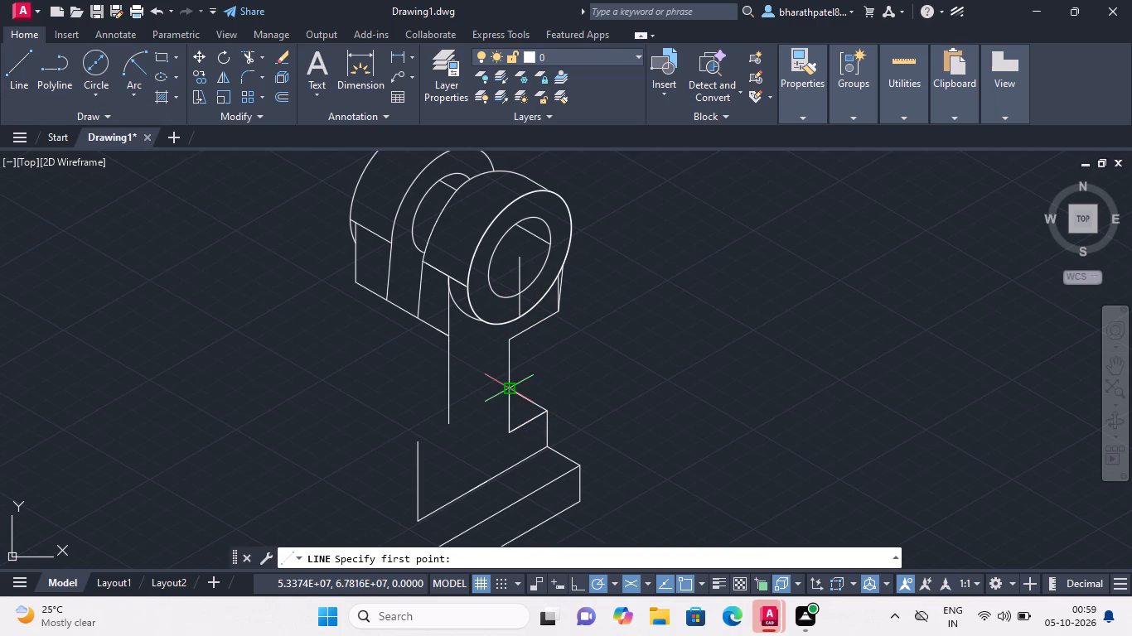
{"action": "scroll", "coordinate": [518, 394], "scroll_direction": "up", "scroll_amount": 4}
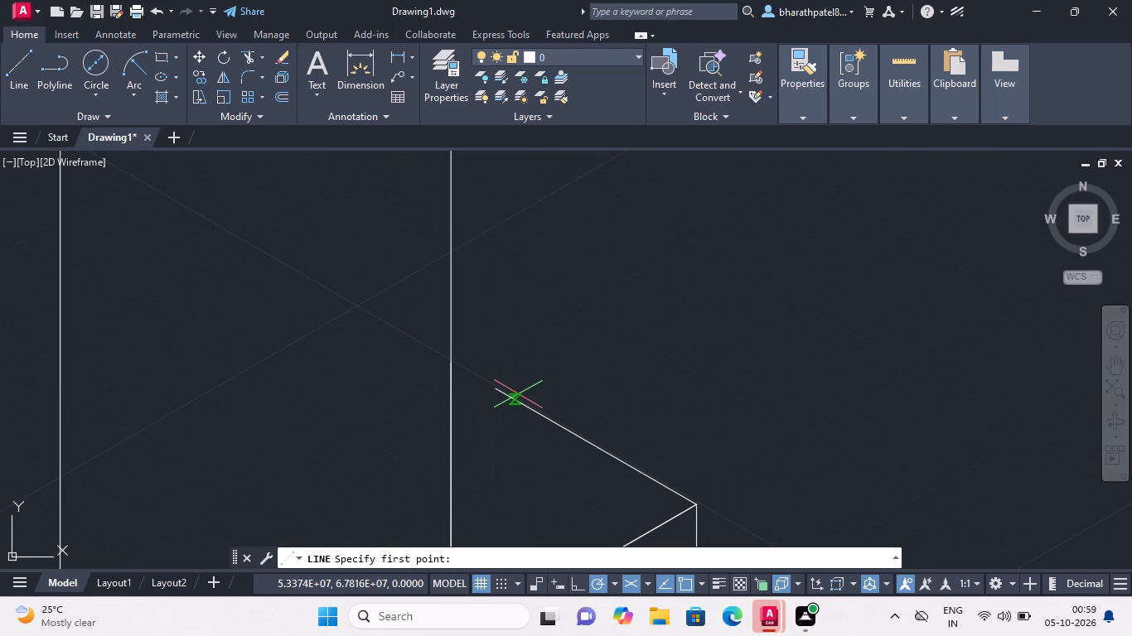
{"action": "left_click", "coordinate": [499, 392]}
{"action": "scroll", "coordinate": [499, 390], "scroll_direction": "down", "scroll_amount": 4}
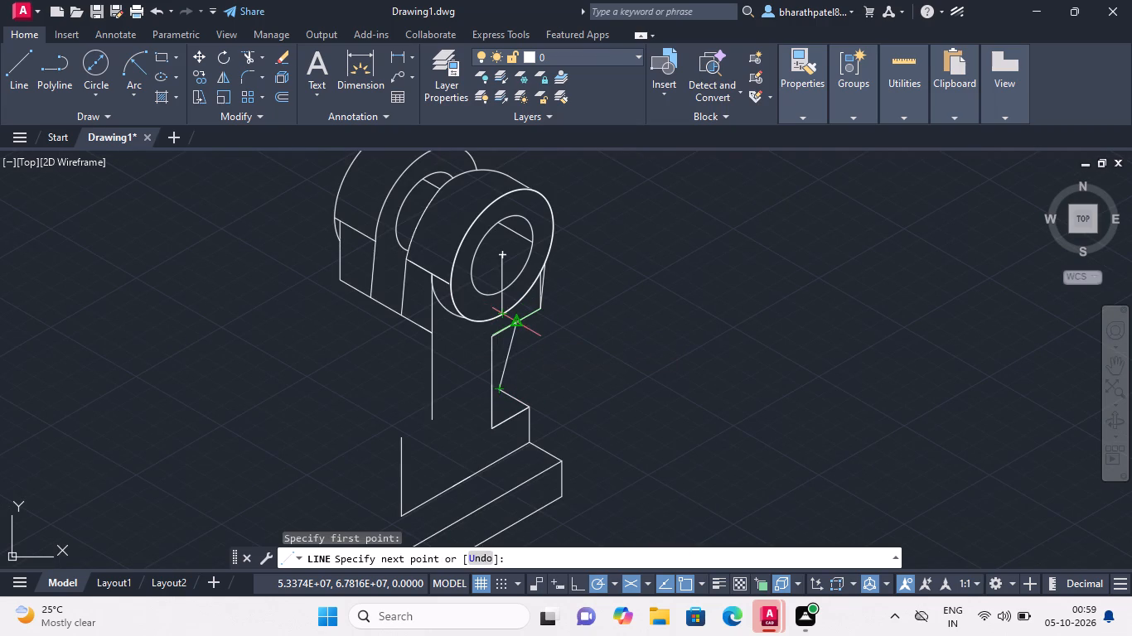
{"action": "left_click", "coordinate": [517, 321]}
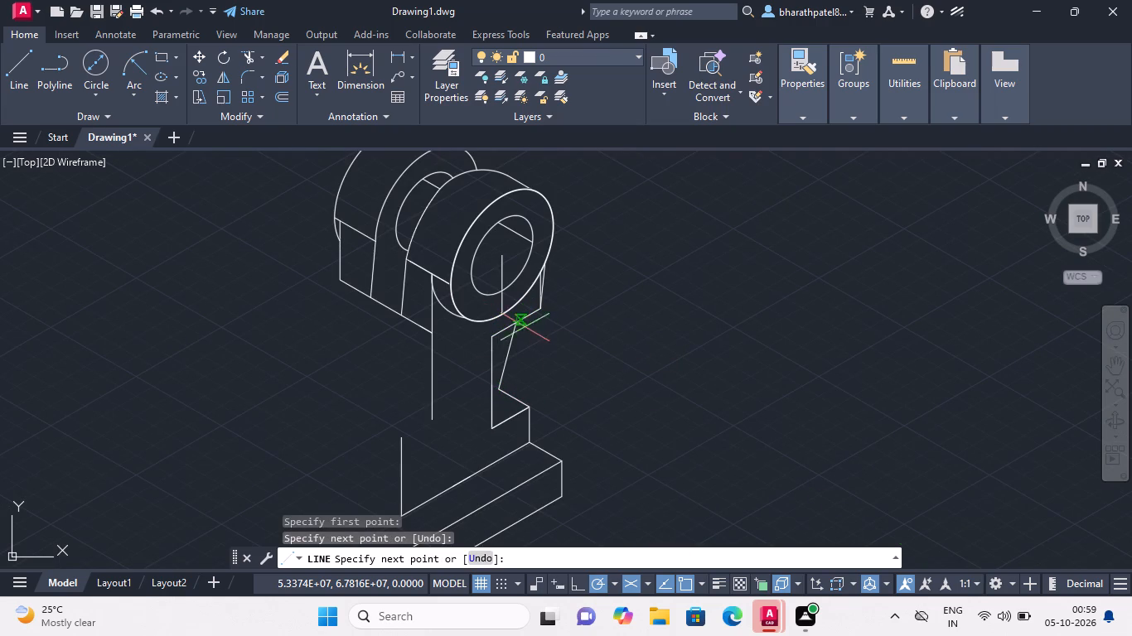
{"action": "key", "text": "Escape"}
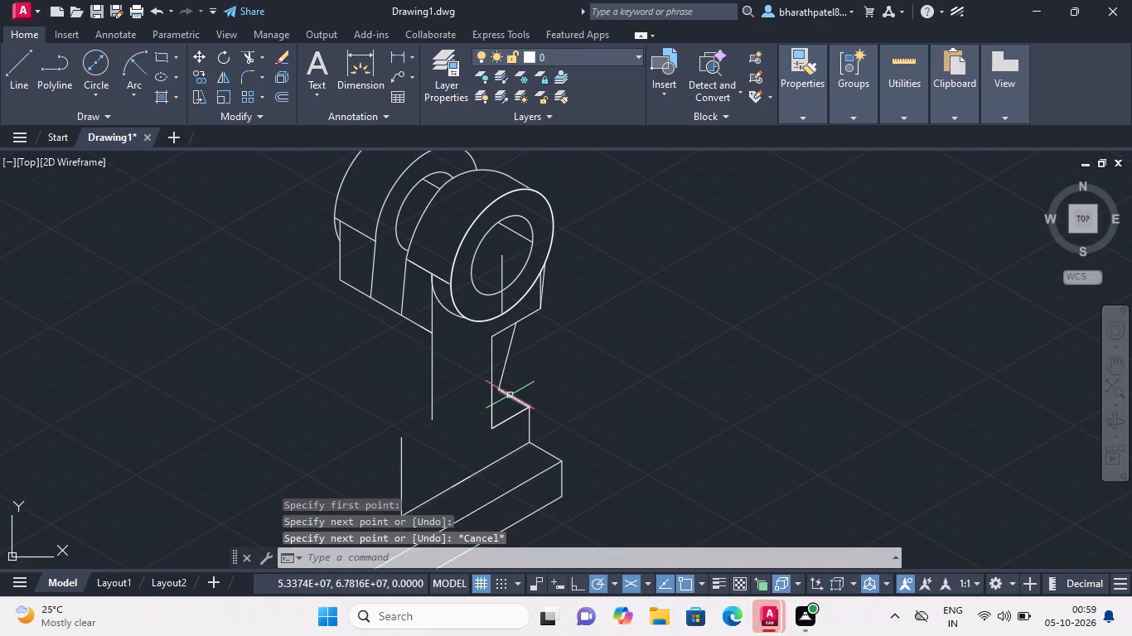
Draw a short line at 210° from the upper end of the 150° step edge to the block's vertical edge.
{"action": "scroll", "coordinate": [498, 388], "scroll_direction": "up", "scroll_amount": 4}
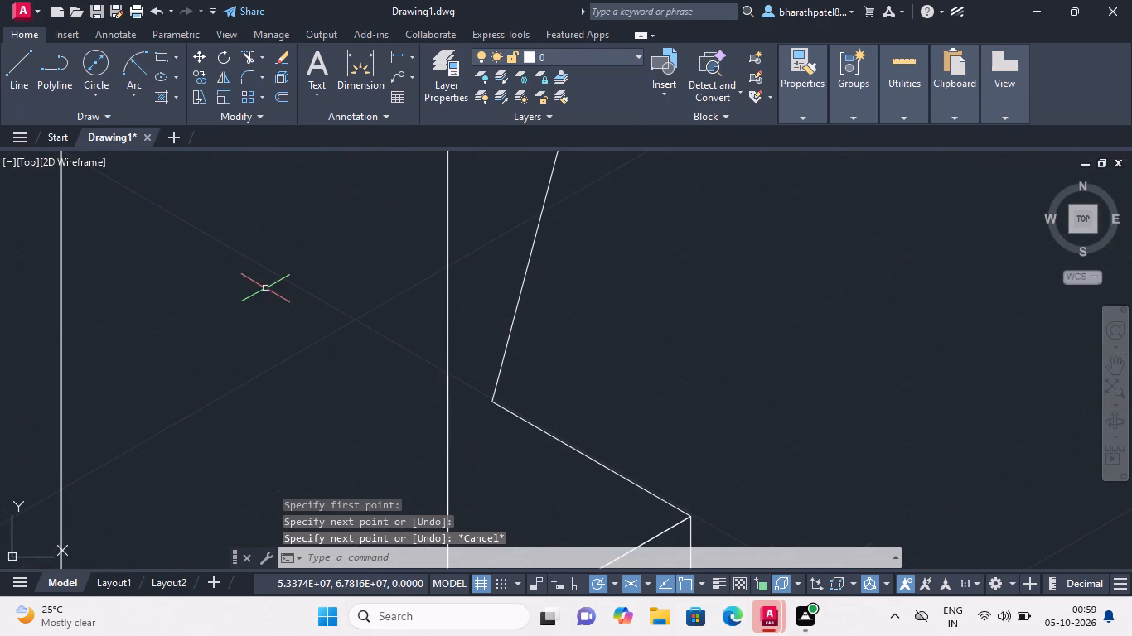
{"action": "key", "text": "space"}
{"action": "left_click", "coordinate": [493, 397]}
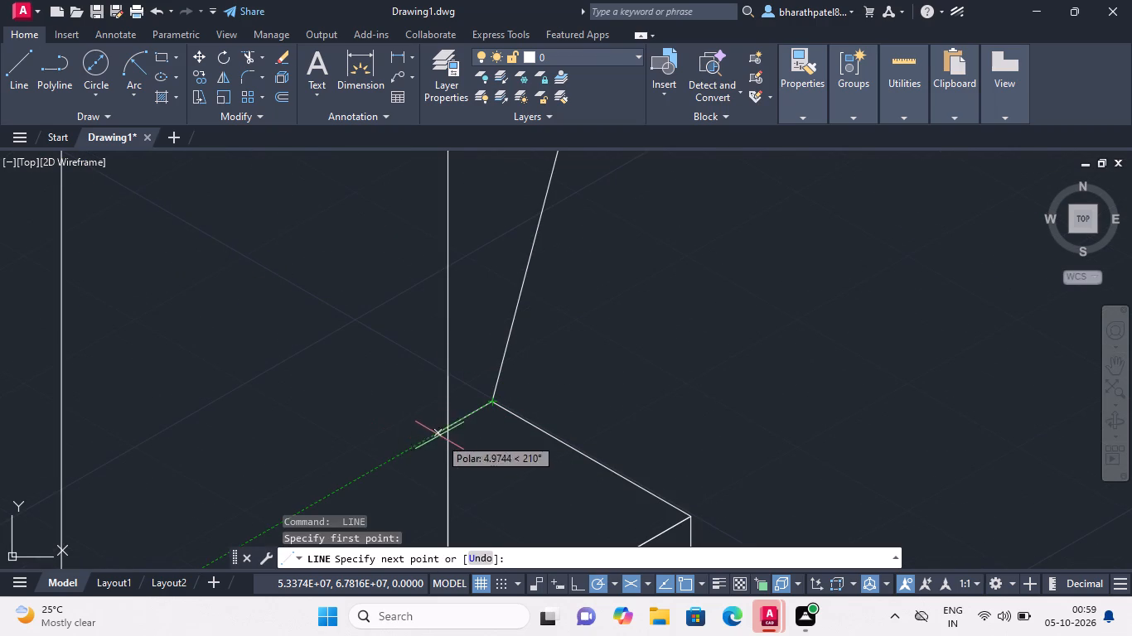
{"action": "left_click", "coordinate": [446, 428]}
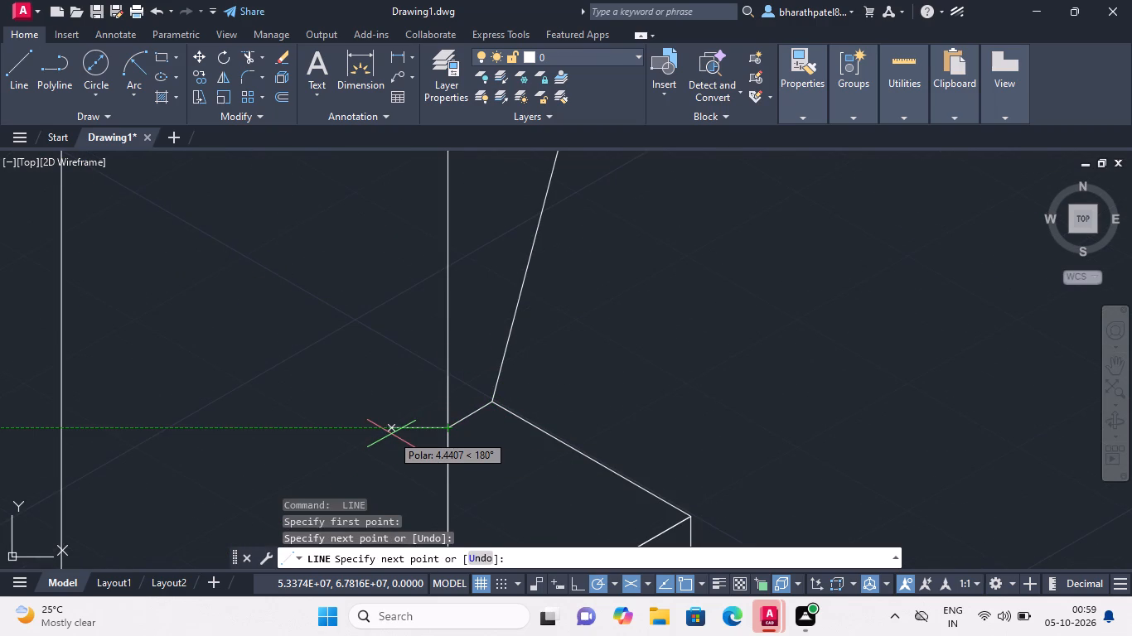
Draw a 40-unit vertical line up from the block's lower front corner and join it to the lower end of the upright's long vertical edge.
{"action": "key", "text": "Escape"}
{"action": "scroll", "coordinate": [397, 400], "scroll_direction": "down", "scroll_amount": 5}
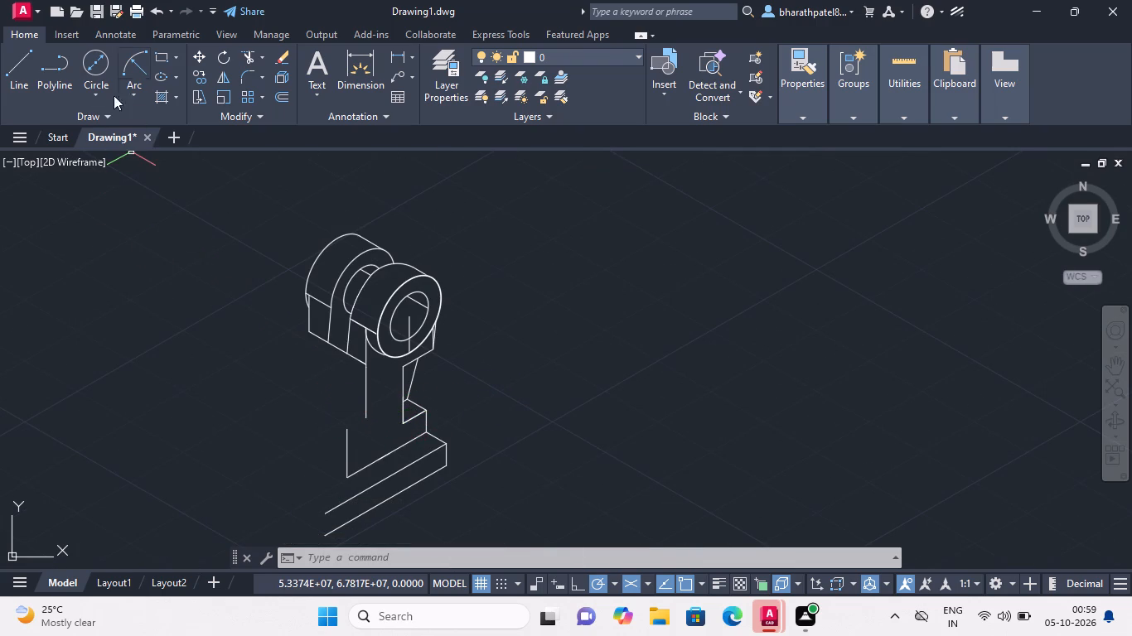
{"action": "left_click", "coordinate": [4, 57]}
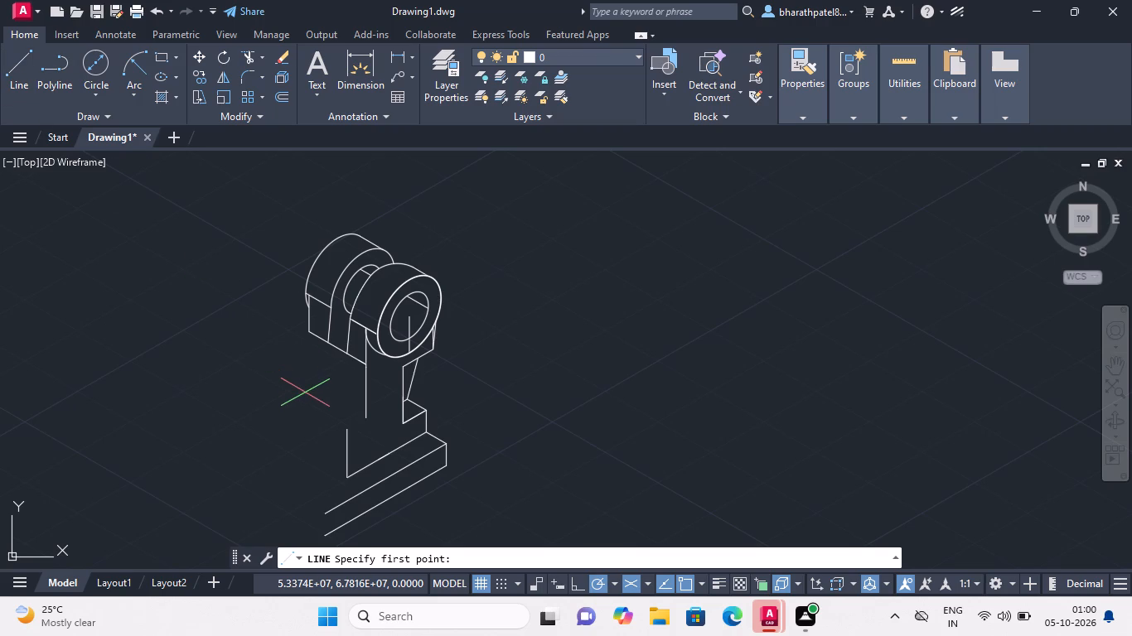
{"action": "left_click", "coordinate": [346, 480]}
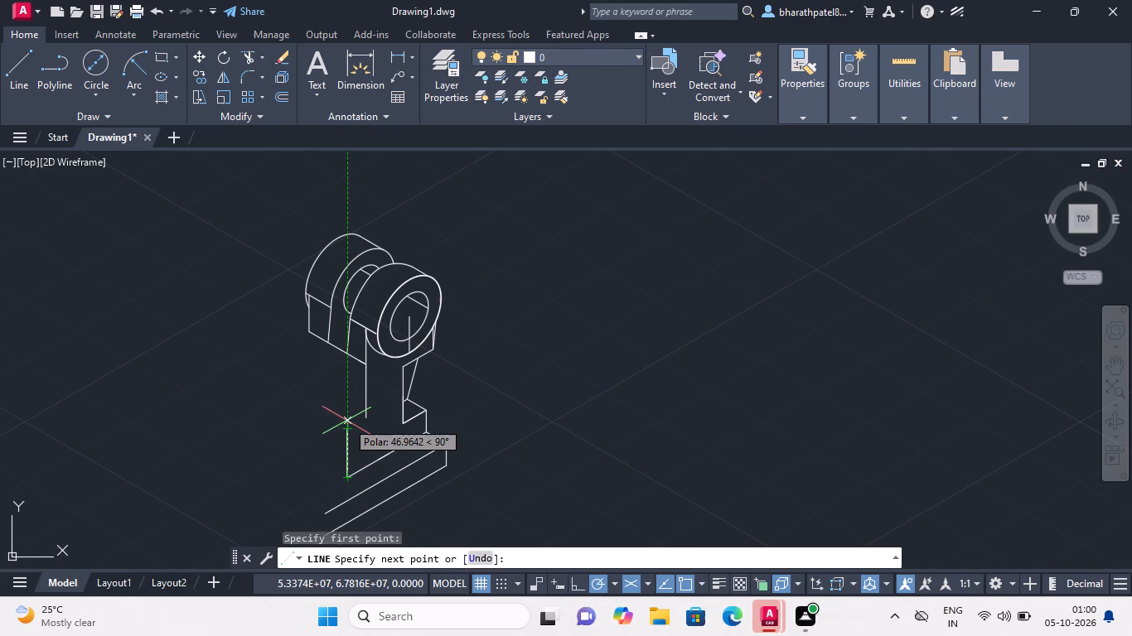
{"action": "type", "text": "40"}
{"action": "key", "text": "Return"}
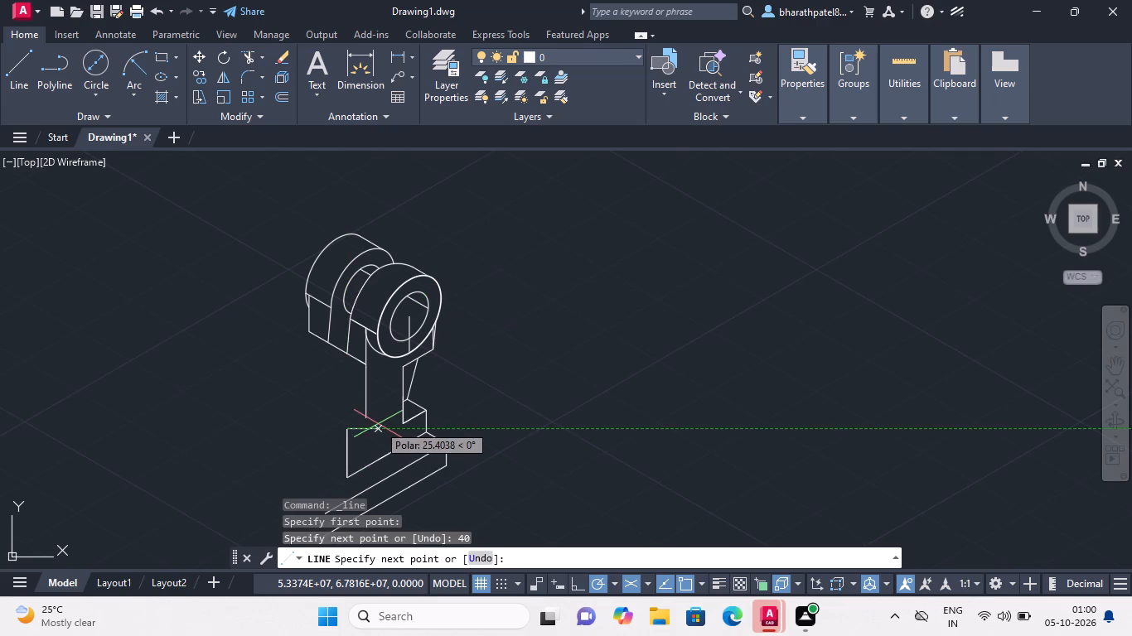
{"action": "left_click", "coordinate": [364, 417]}
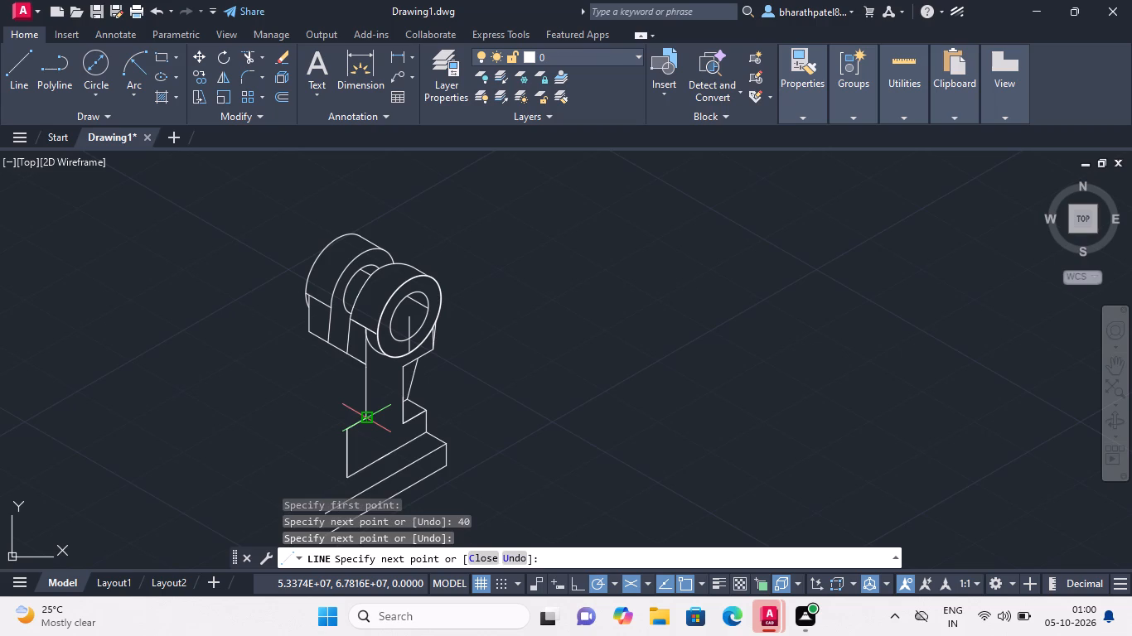
{"action": "key", "text": "Escape"}
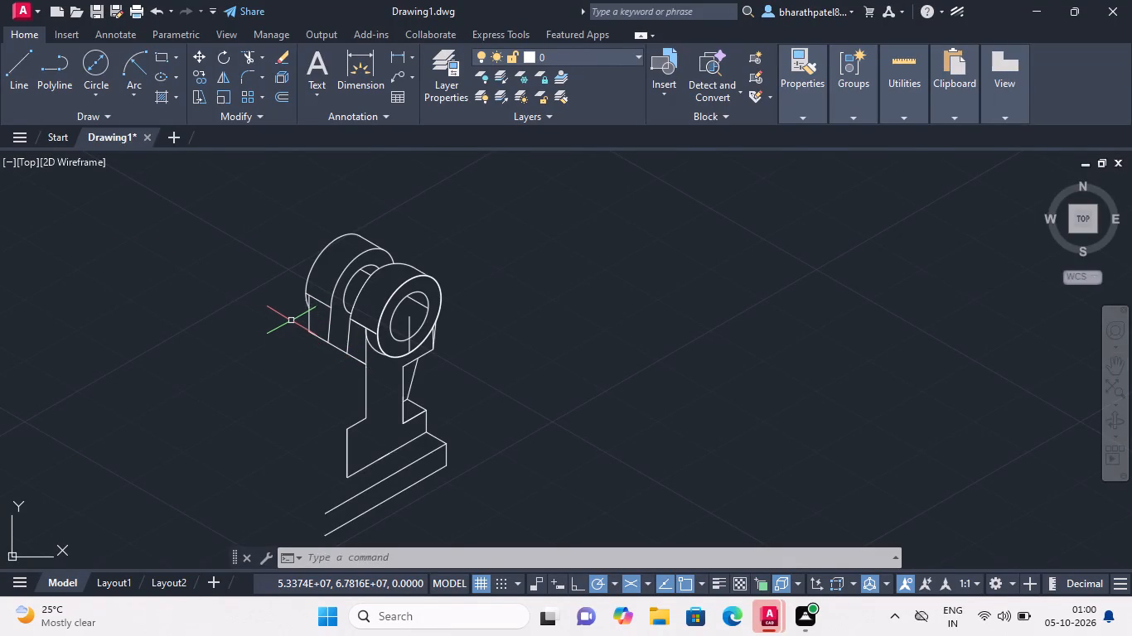
Draw a 54-unit line at 150° from the upright's lower corner, then connect its end up to the rear lower corner of the hub support.
{"action": "left_click", "coordinate": [18, 61]}
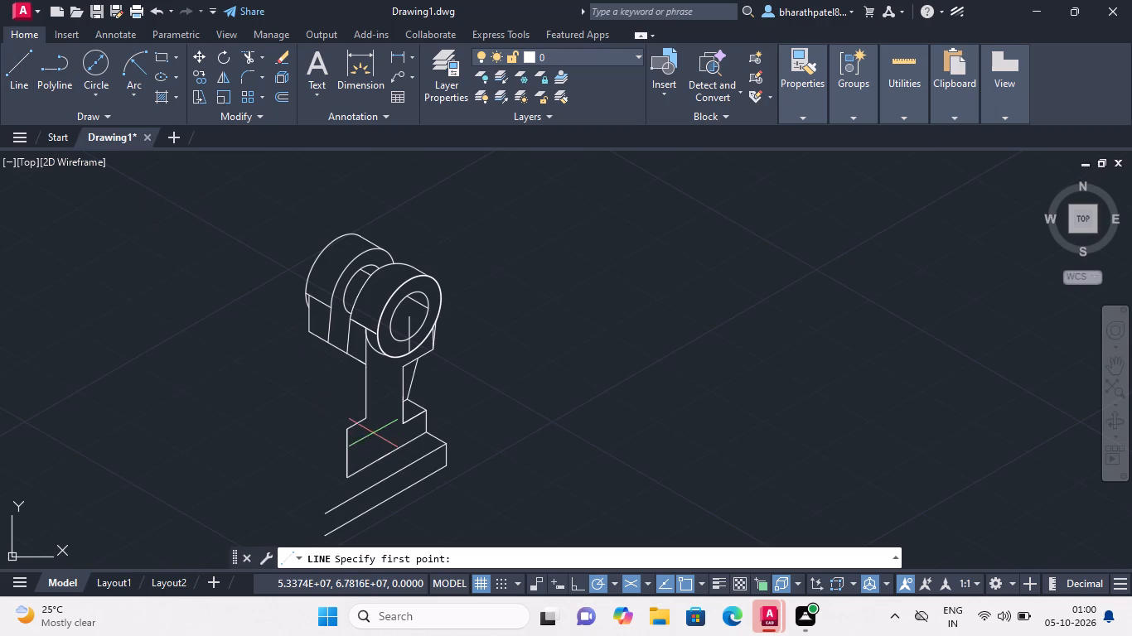
{"action": "left_click", "coordinate": [370, 421]}
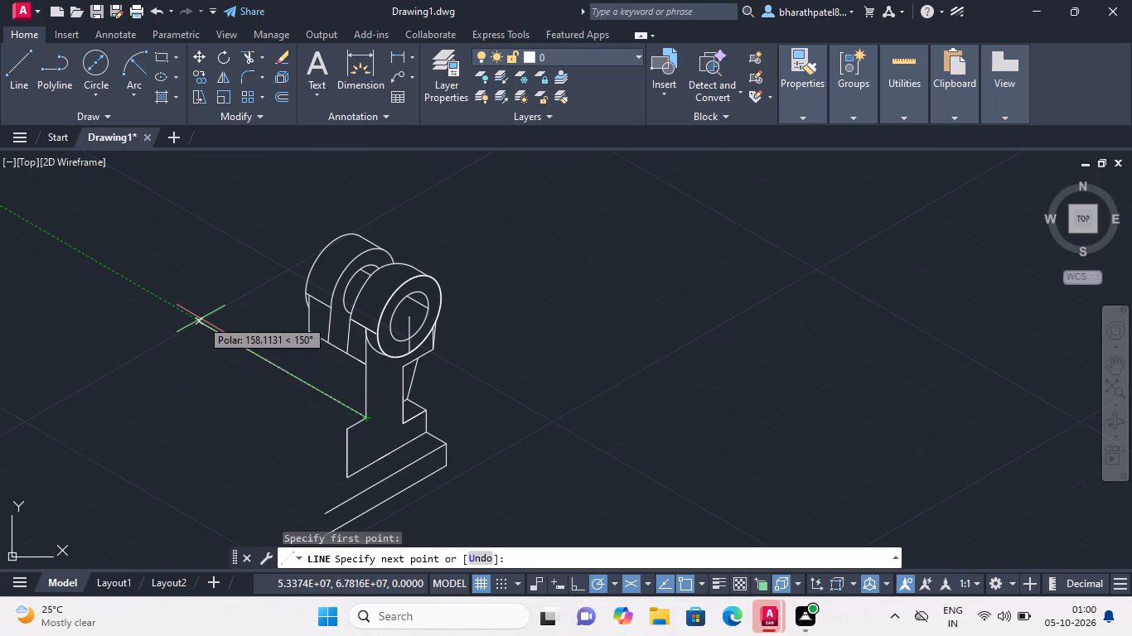
{"action": "type", "text": "54"}
{"action": "key", "text": "Return"}
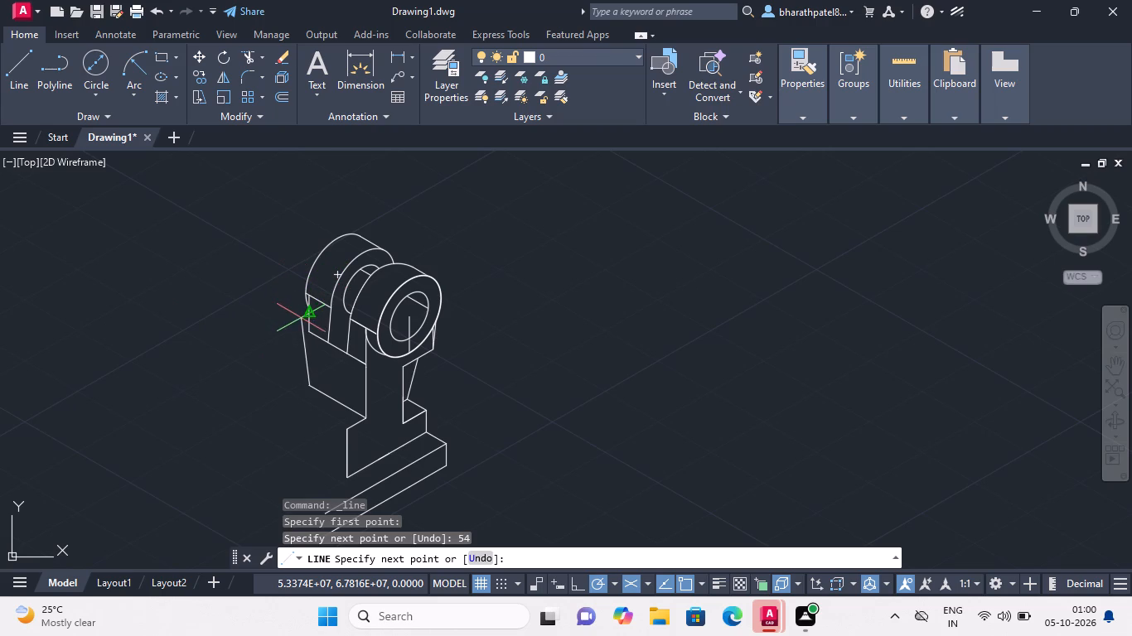
{"action": "scroll", "coordinate": [307, 316], "scroll_direction": "up", "scroll_amount": 3}
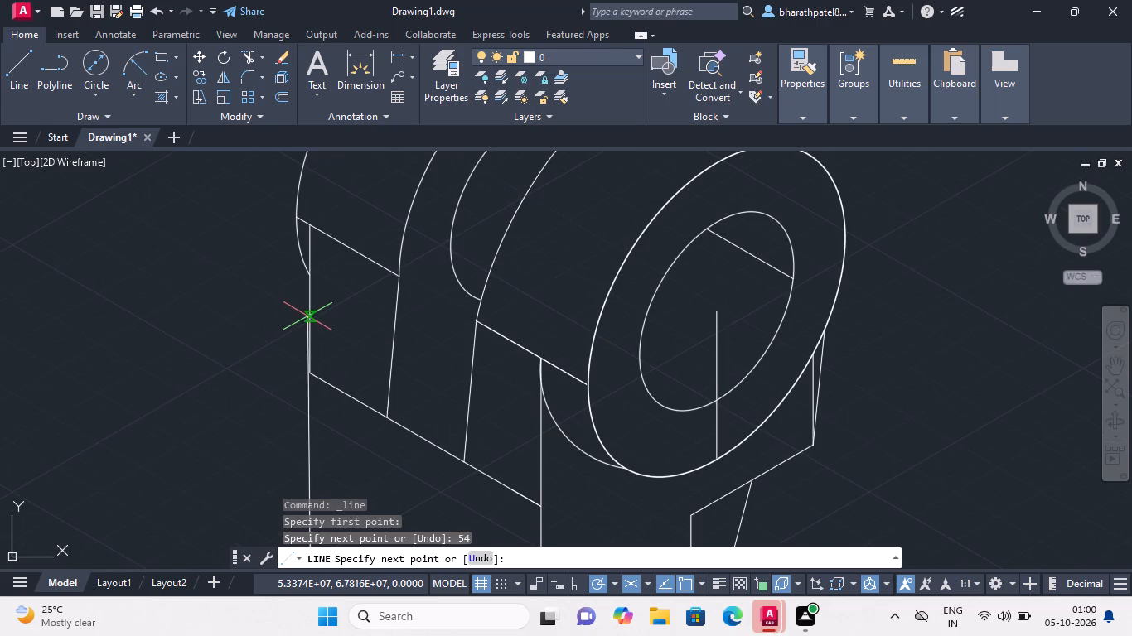
{"action": "left_click", "coordinate": [307, 373]}
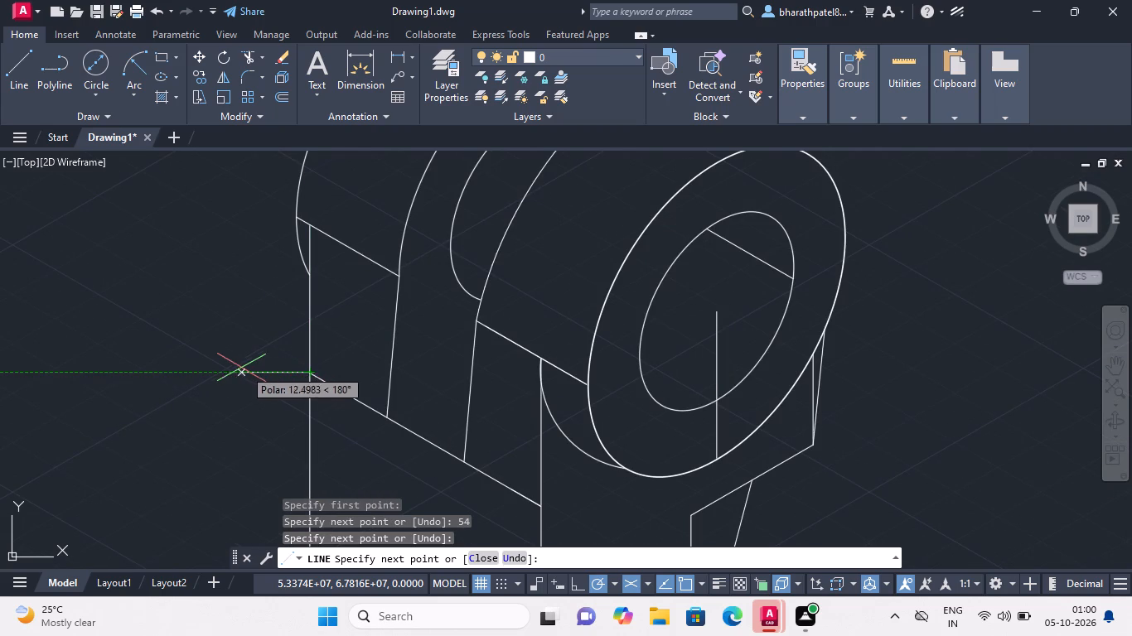
{"action": "key", "text": "Escape"}
Draw a 54-unit line at 150° from the step's outer corner and close it to the upright's rear lower corner.
{"action": "scroll", "coordinate": [235, 359], "scroll_direction": "down", "scroll_amount": 5}
{"action": "scroll", "coordinate": [226, 390], "scroll_direction": "up", "scroll_amount": 4}
{"action": "left_click", "coordinate": [25, 82]}
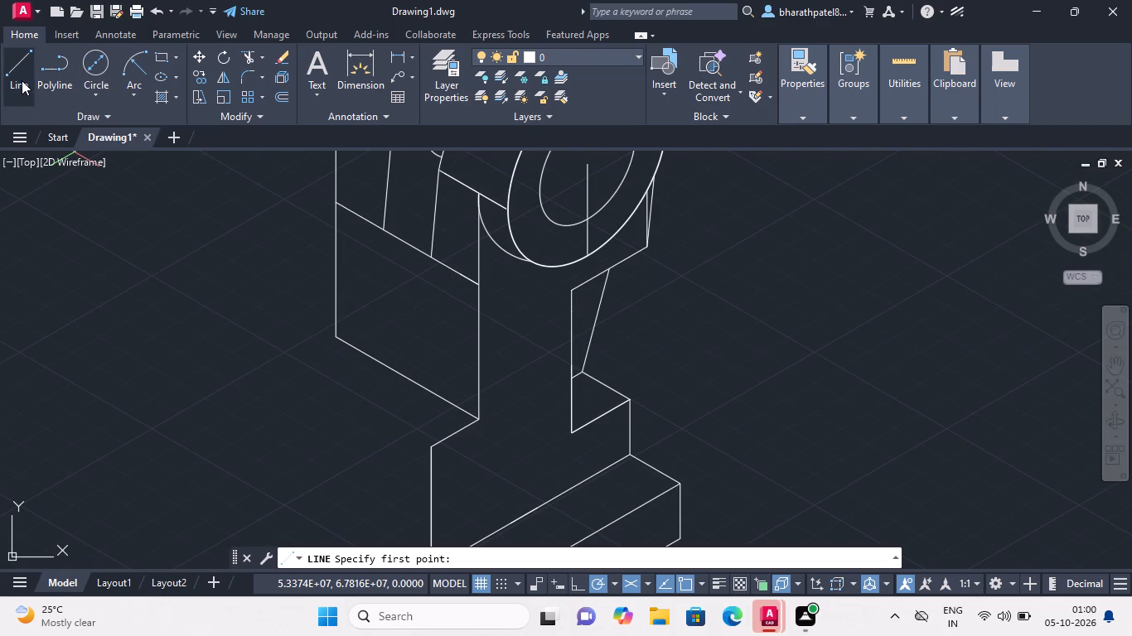
{"action": "left_click", "coordinate": [429, 446]}
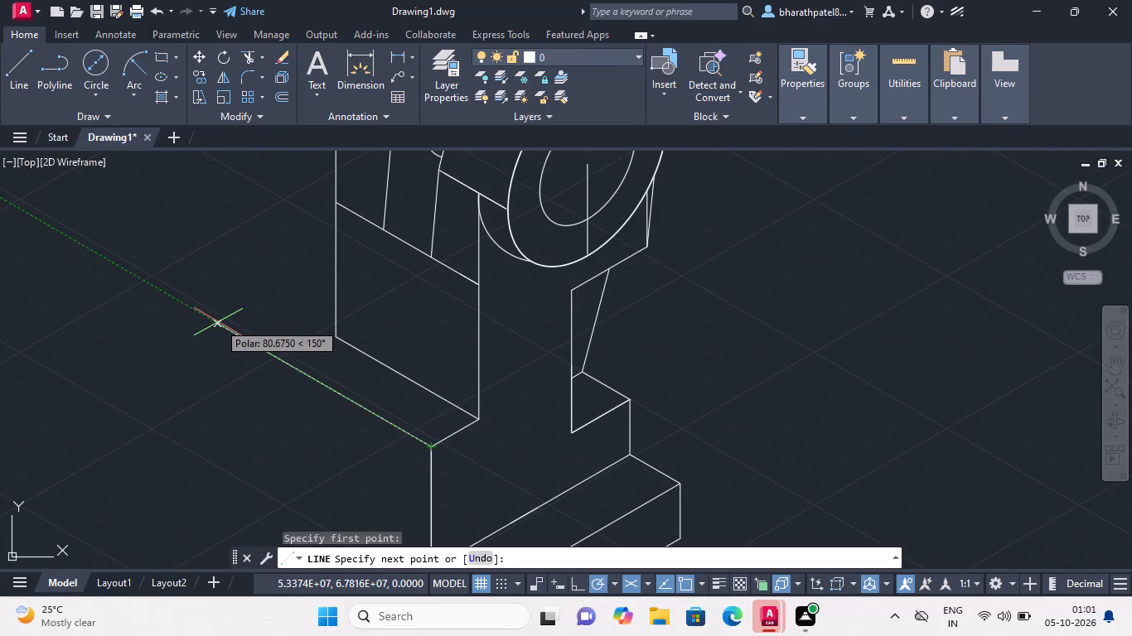
{"action": "type", "text": "54"}
{"action": "key", "text": "Return"}
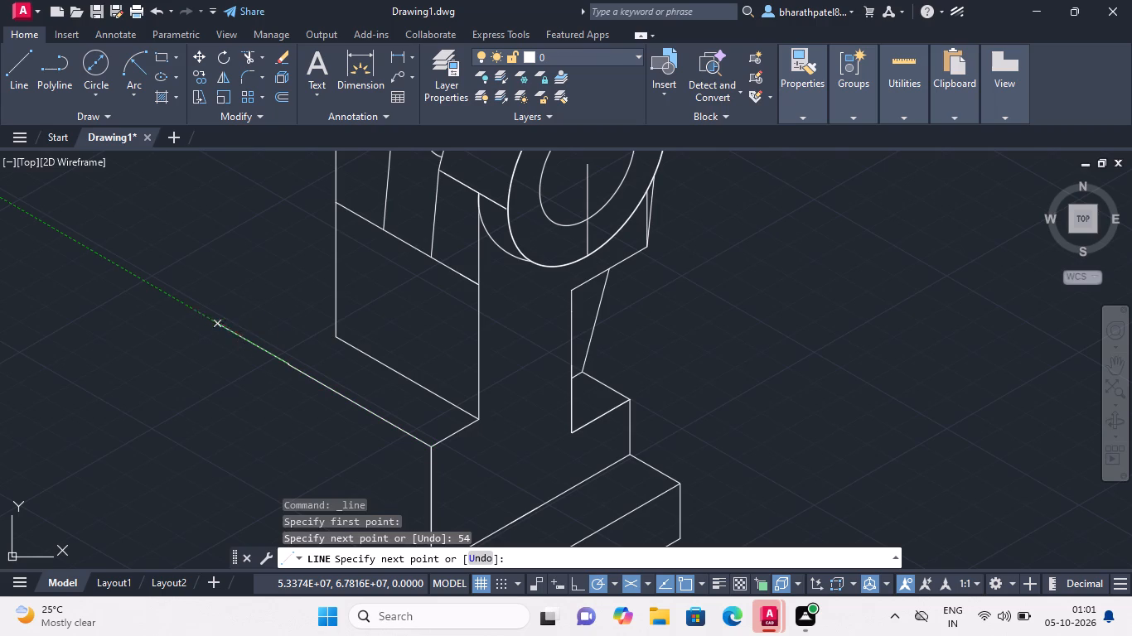
{"action": "scroll", "coordinate": [332, 335], "scroll_direction": "up", "scroll_amount": 4}
{"action": "left_click", "coordinate": [348, 344]}
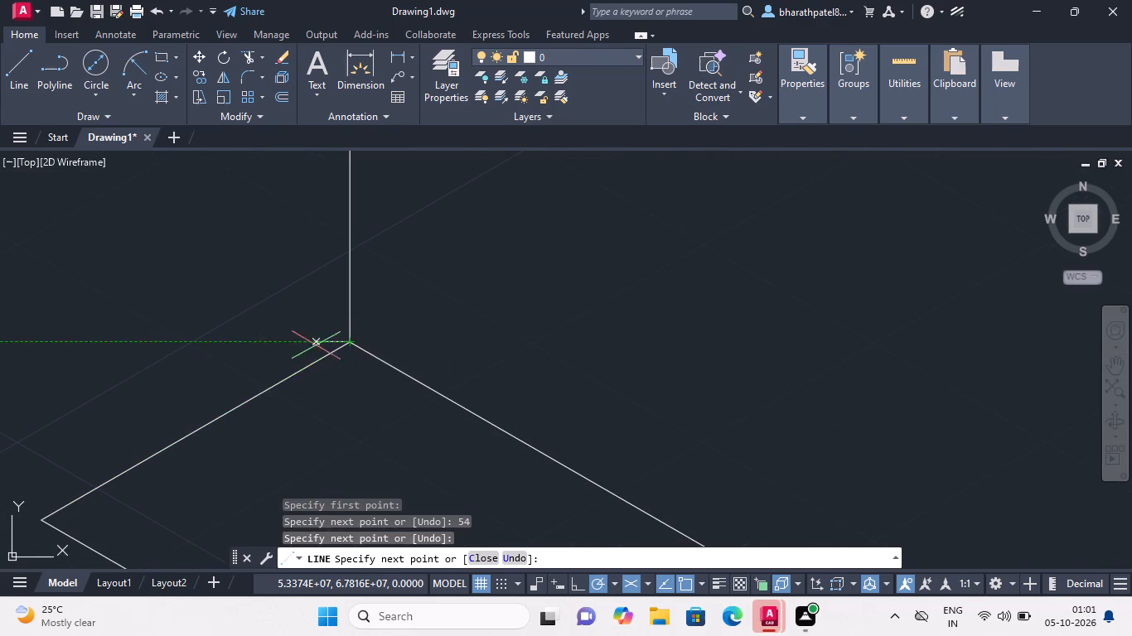
{"action": "key", "text": "Escape"}
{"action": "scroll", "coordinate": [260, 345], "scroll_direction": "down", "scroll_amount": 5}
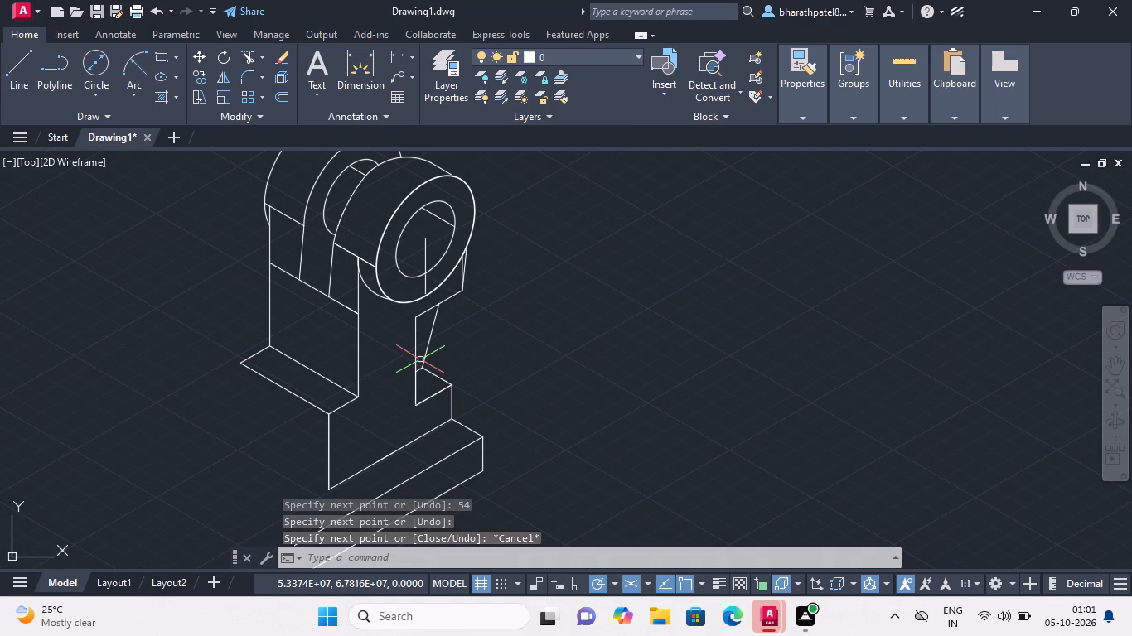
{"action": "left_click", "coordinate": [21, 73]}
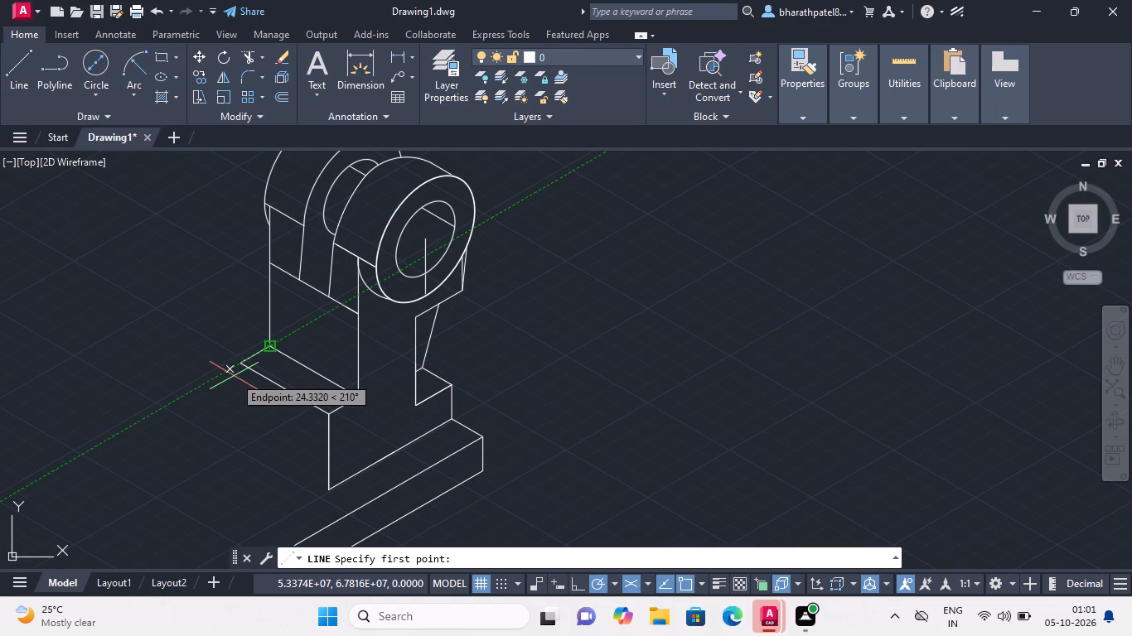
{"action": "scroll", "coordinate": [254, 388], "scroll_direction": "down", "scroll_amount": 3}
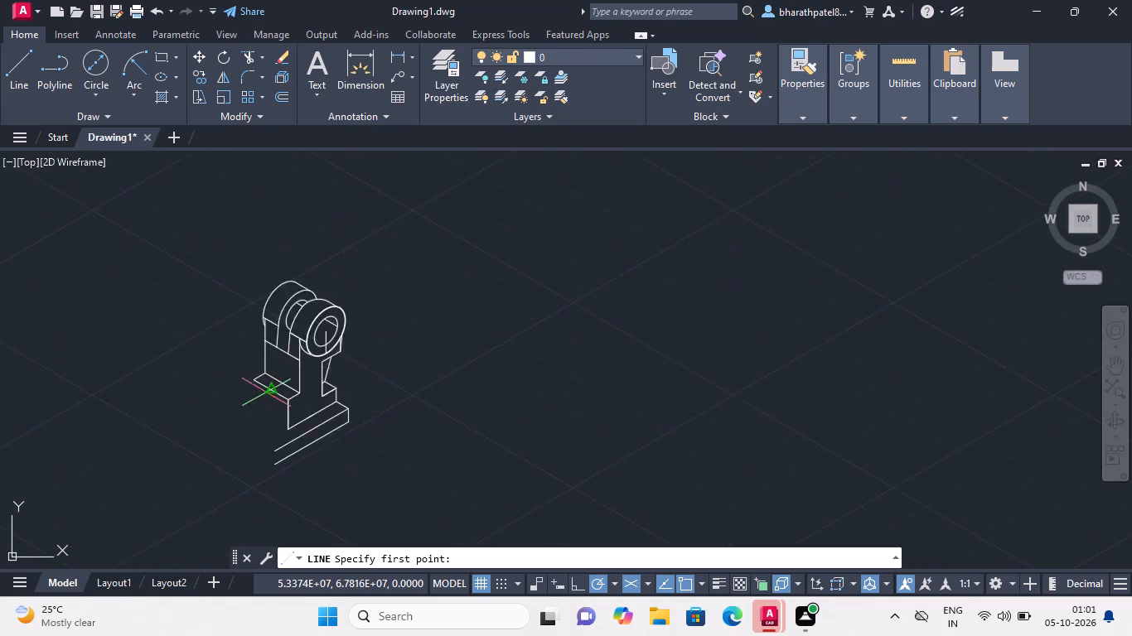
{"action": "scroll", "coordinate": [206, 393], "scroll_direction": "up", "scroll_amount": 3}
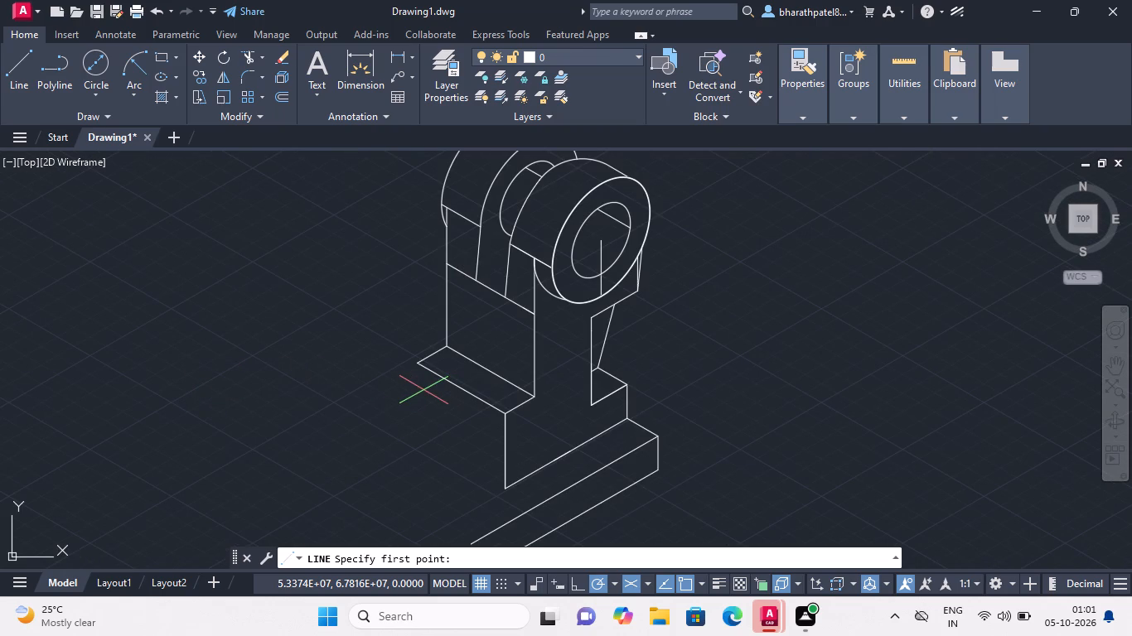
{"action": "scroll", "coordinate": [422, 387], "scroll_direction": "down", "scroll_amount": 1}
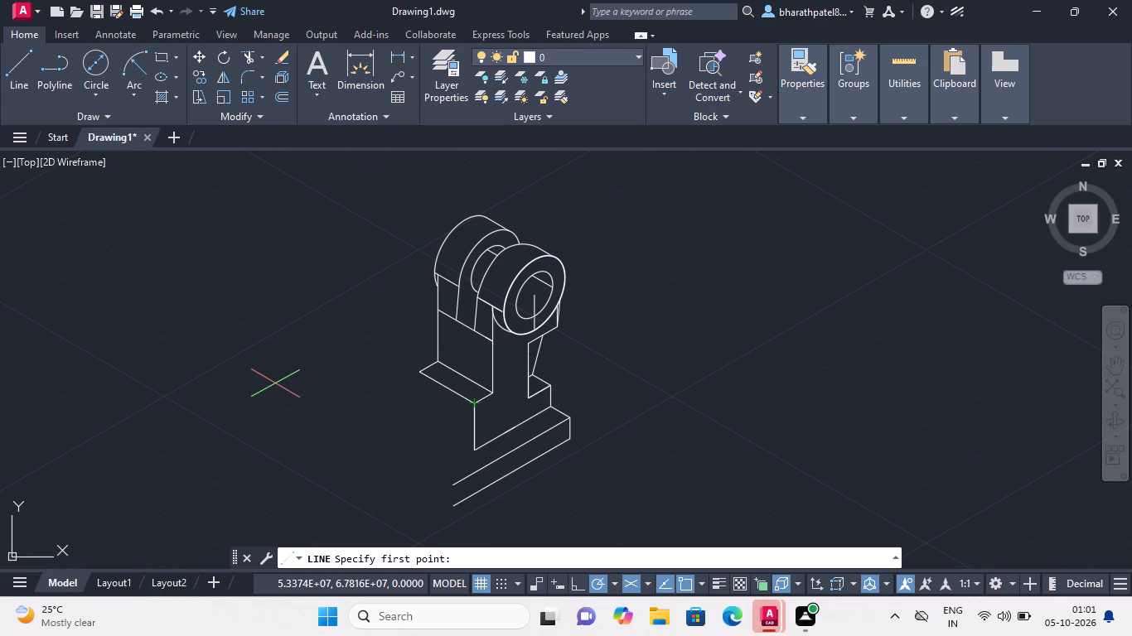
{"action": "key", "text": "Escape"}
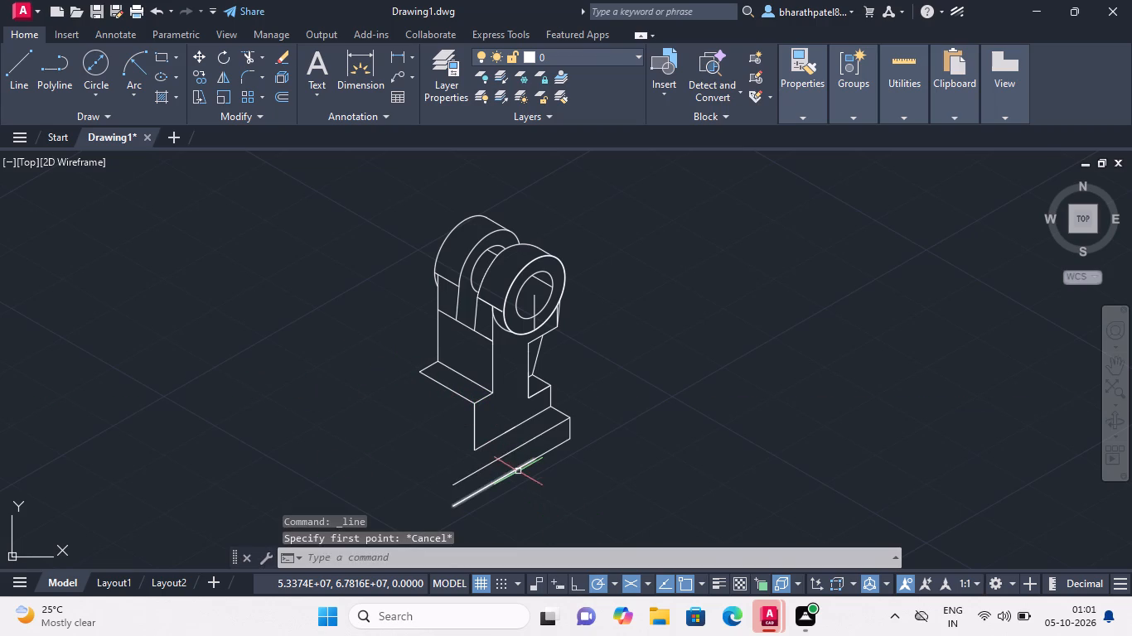
Erase the two collinear line segments forming the base plate's lower 30° edge.
{"action": "left_click", "coordinate": [549, 450]}
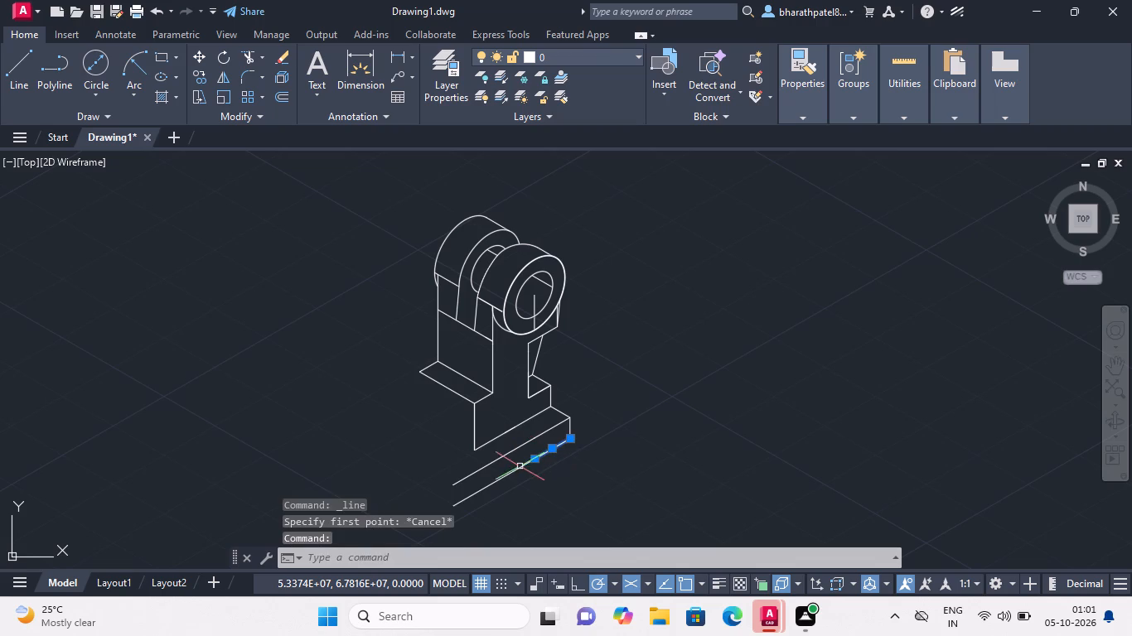
{"action": "left_click", "coordinate": [515, 470]}
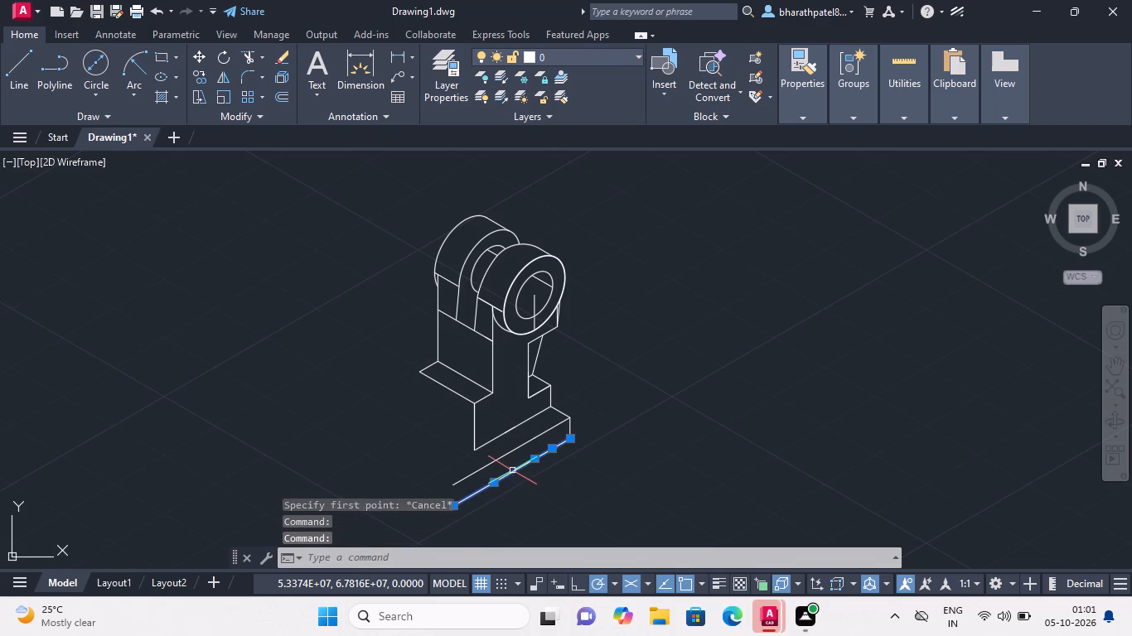
{"action": "key", "text": "Escape"}
{"action": "left_click", "coordinate": [521, 465]}
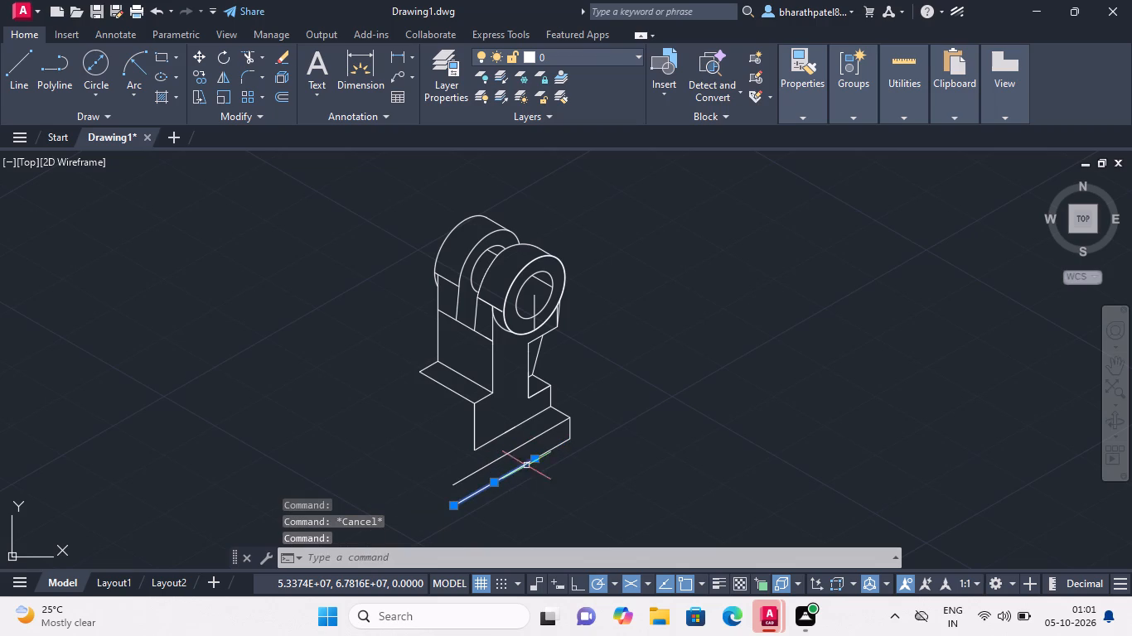
{"action": "left_click", "coordinate": [542, 456]}
{"action": "key", "text": "Delete"}
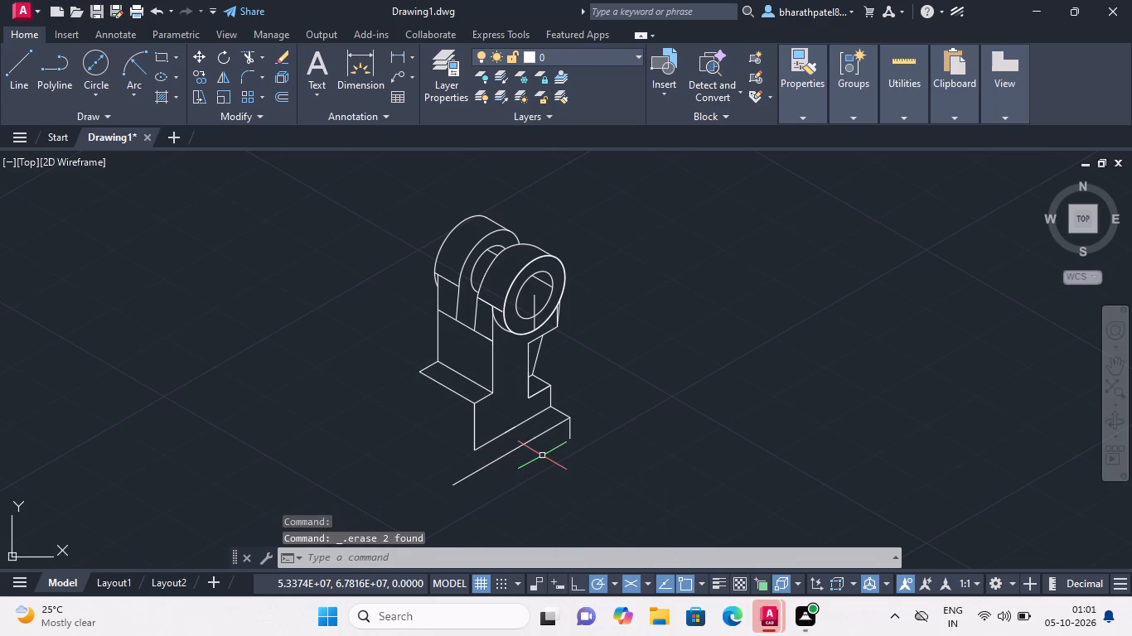
Draw an 80-unit line at 210° from the base plate's lower outer corner, continuing with a line about 451 units long at 150°.
{"action": "left_click", "coordinate": [9, 79]}
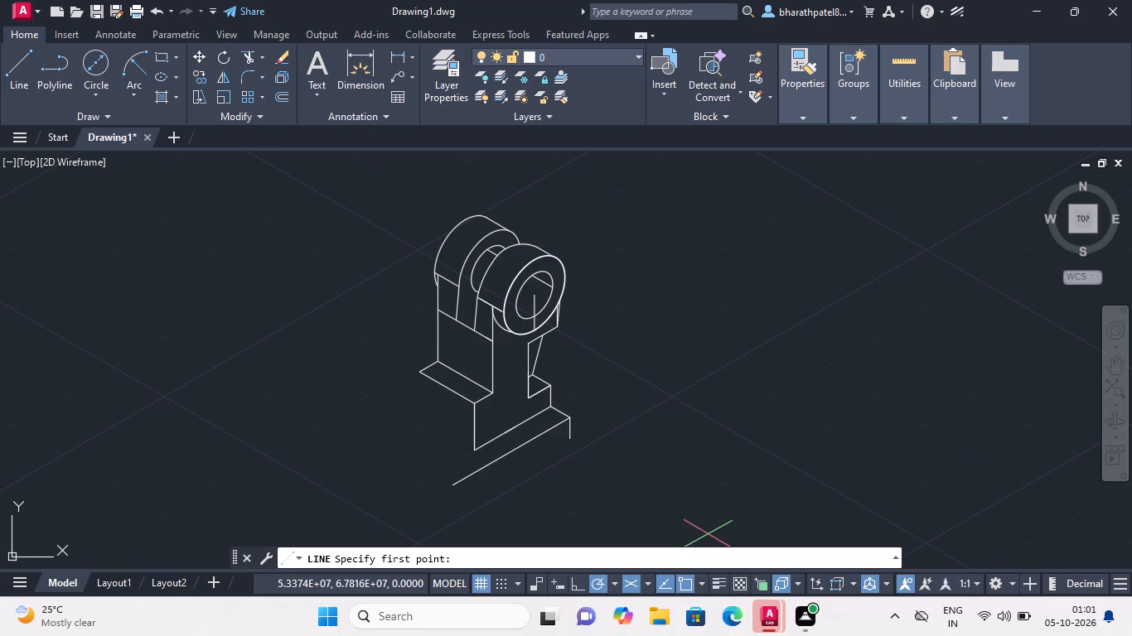
{"action": "left_click", "coordinate": [568, 443]}
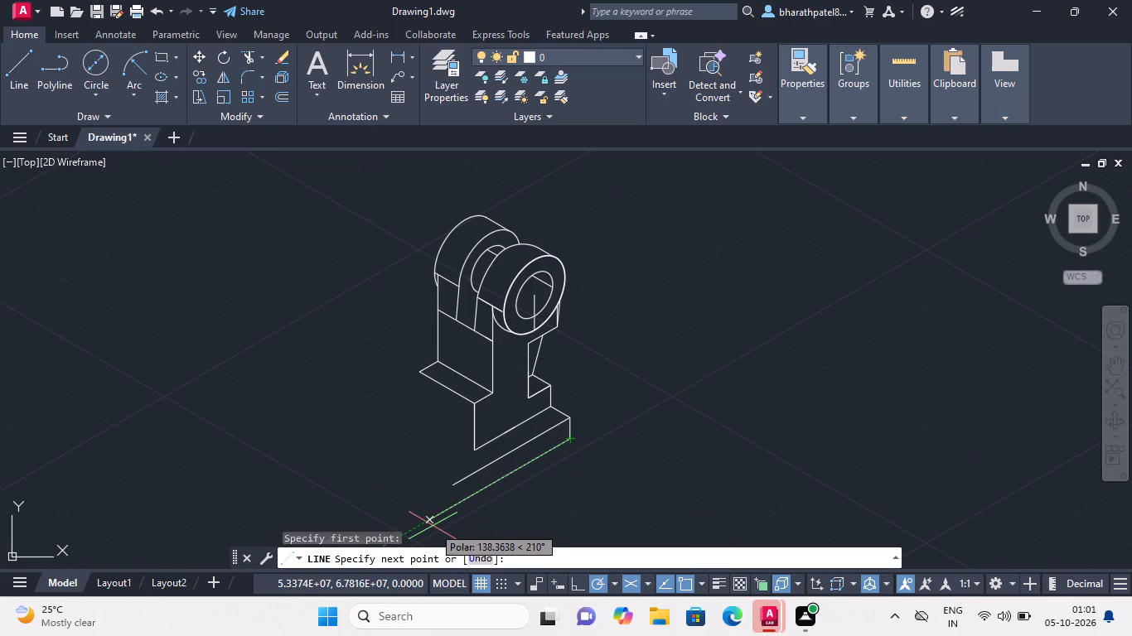
{"action": "type", "text": "80"}
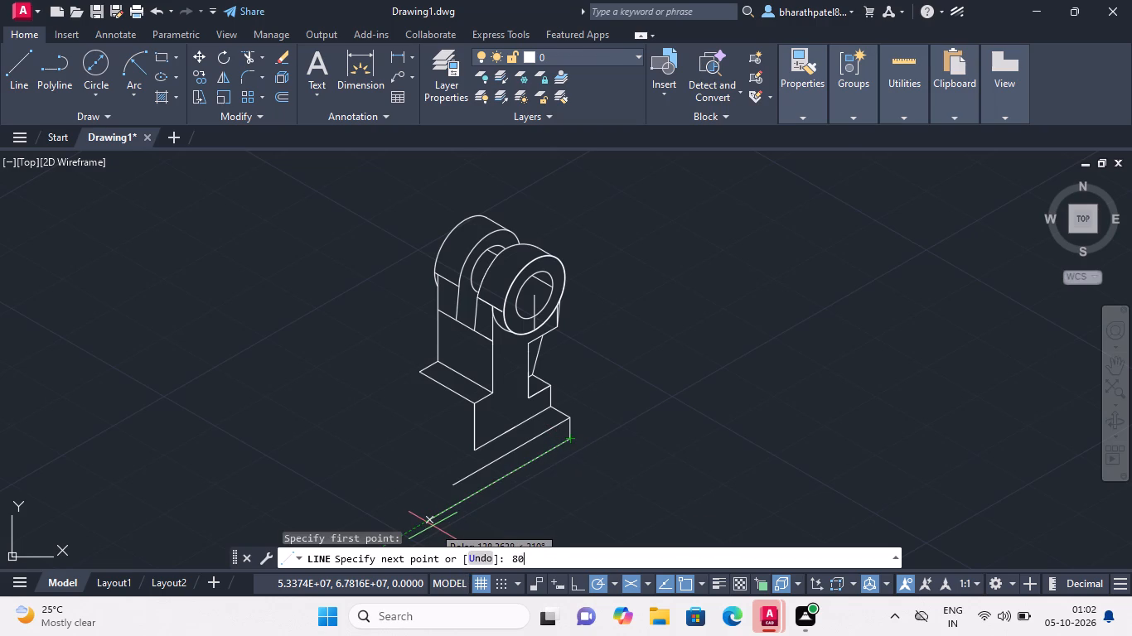
{"action": "key", "text": "Return"}
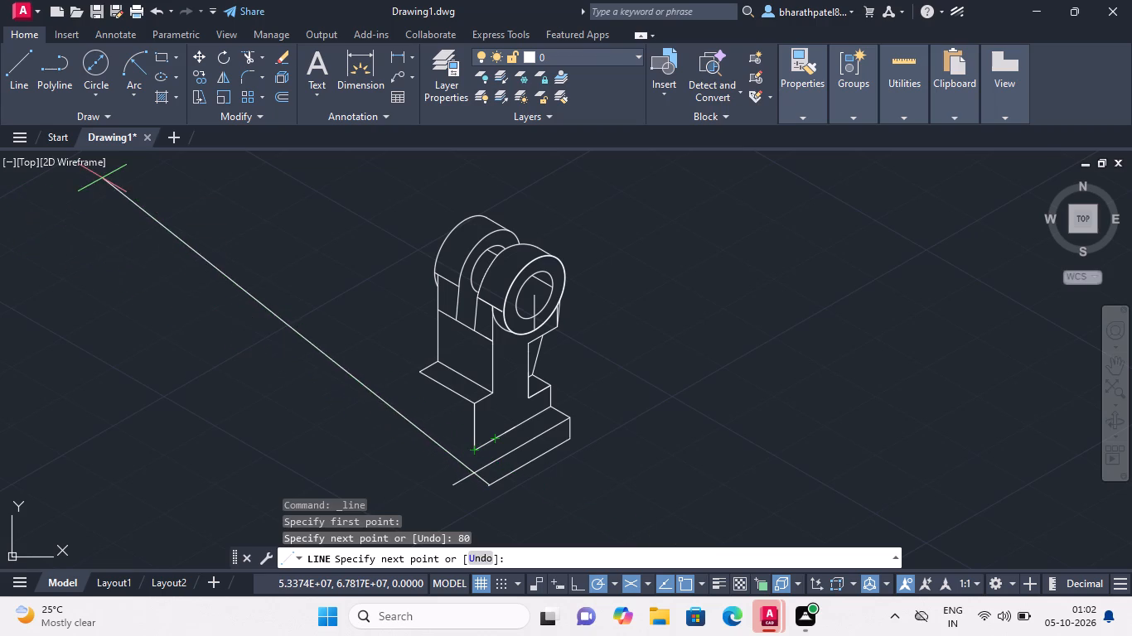
{"action": "left_click", "coordinate": [30, 224]}
{"action": "key", "text": "Escape"}
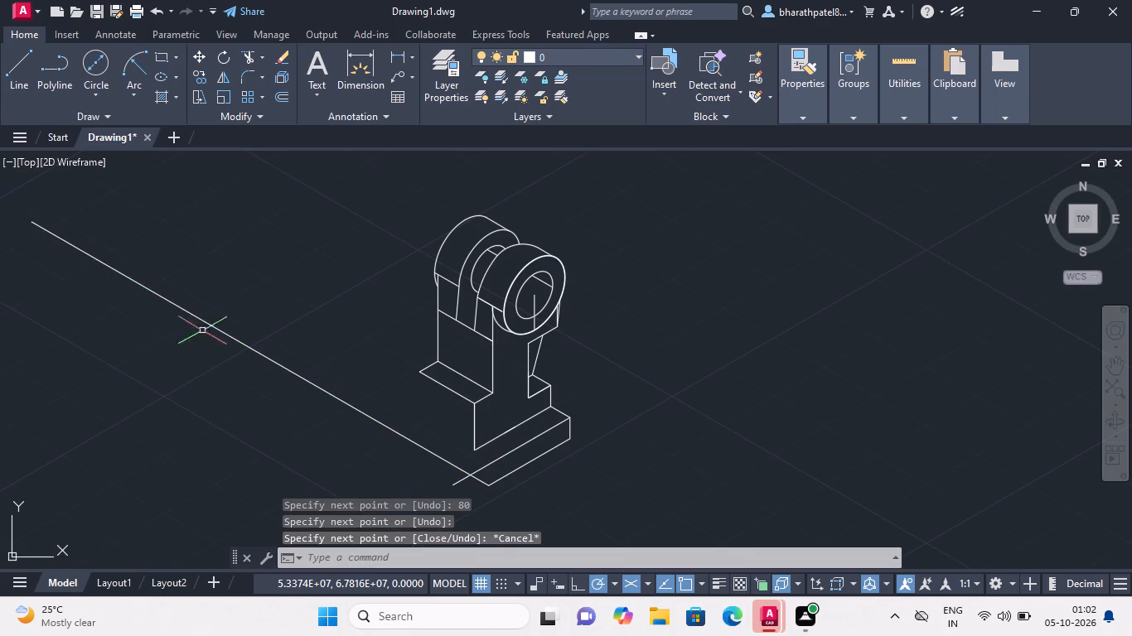
Erase the longer segment of the base plate's upper 30° edge that overshoots the new 150° line.
{"action": "left_click", "coordinate": [465, 479]}
{"action": "key", "text": "Delete"}
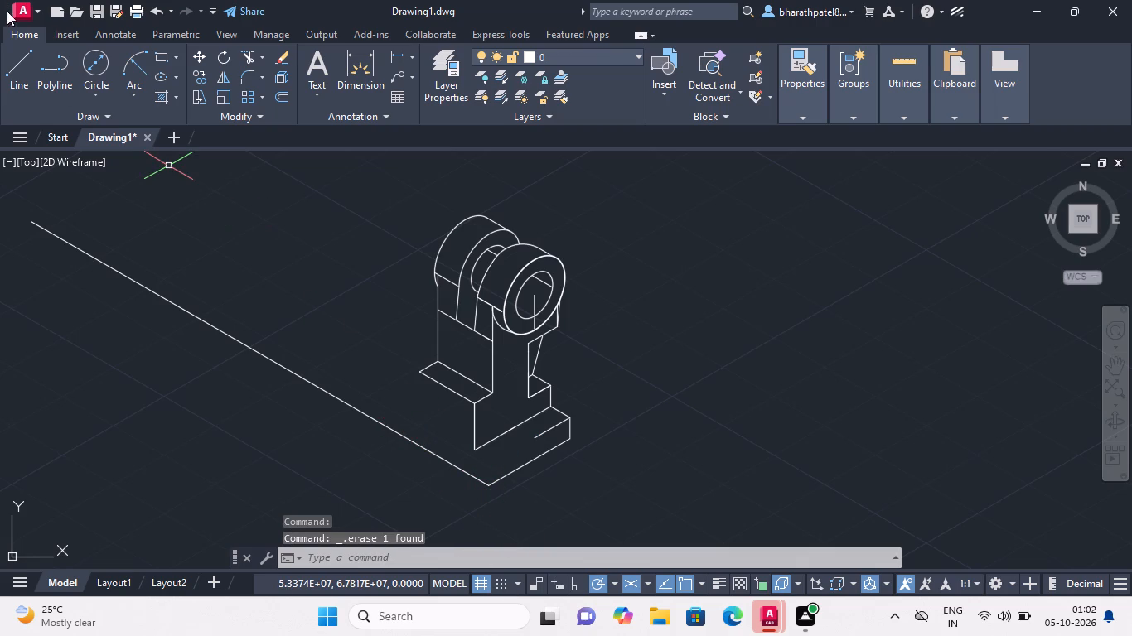
Draw an 80-unit line at 210° from the base plate's upper outer corner, continuing with a 92-unit line at 150°.
{"action": "left_click", "coordinate": [12, 55]}
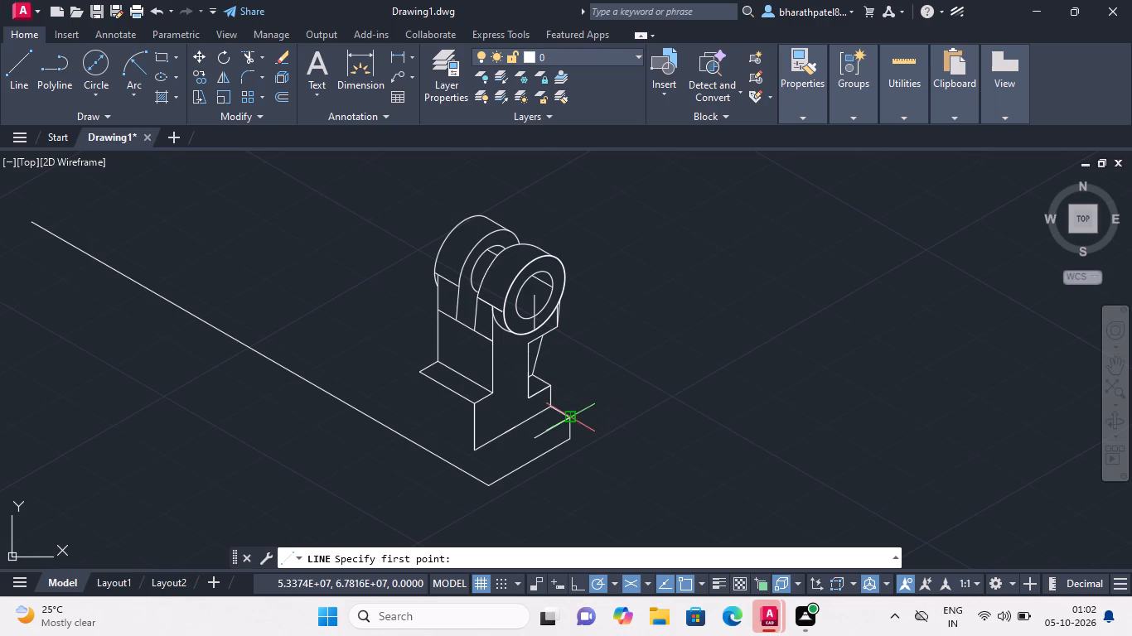
{"action": "scroll", "coordinate": [562, 413], "scroll_direction": "up", "scroll_amount": 3}
{"action": "left_click", "coordinate": [585, 436]}
{"action": "scroll", "coordinate": [584, 437], "scroll_direction": "down", "scroll_amount": 5}
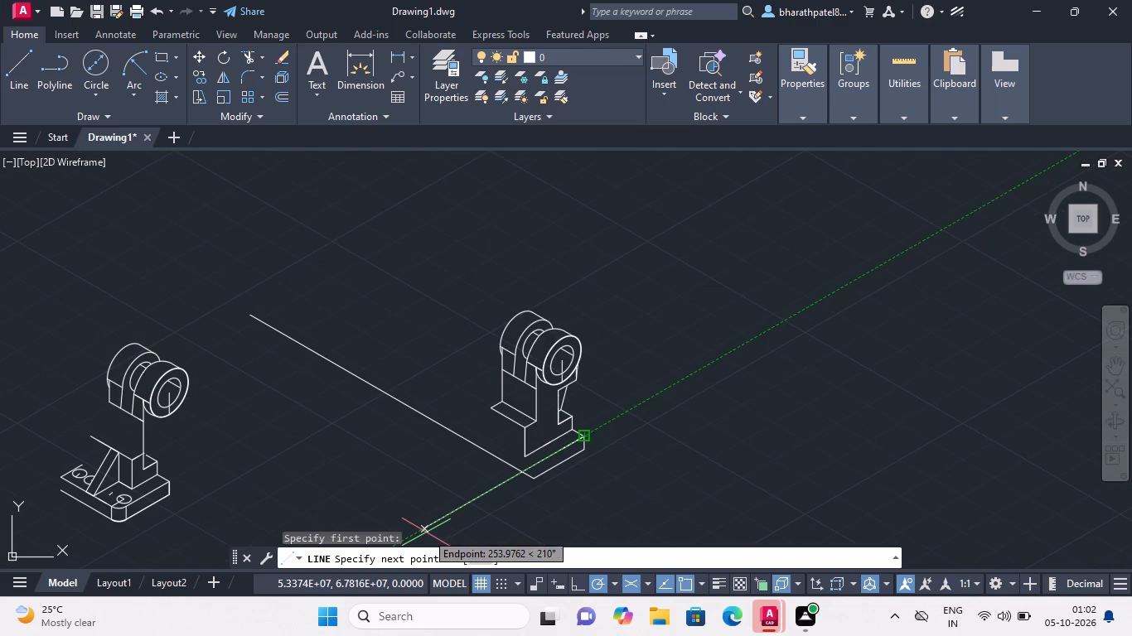
{"action": "key", "text": "0"}
{"action": "key", "text": "Return"}
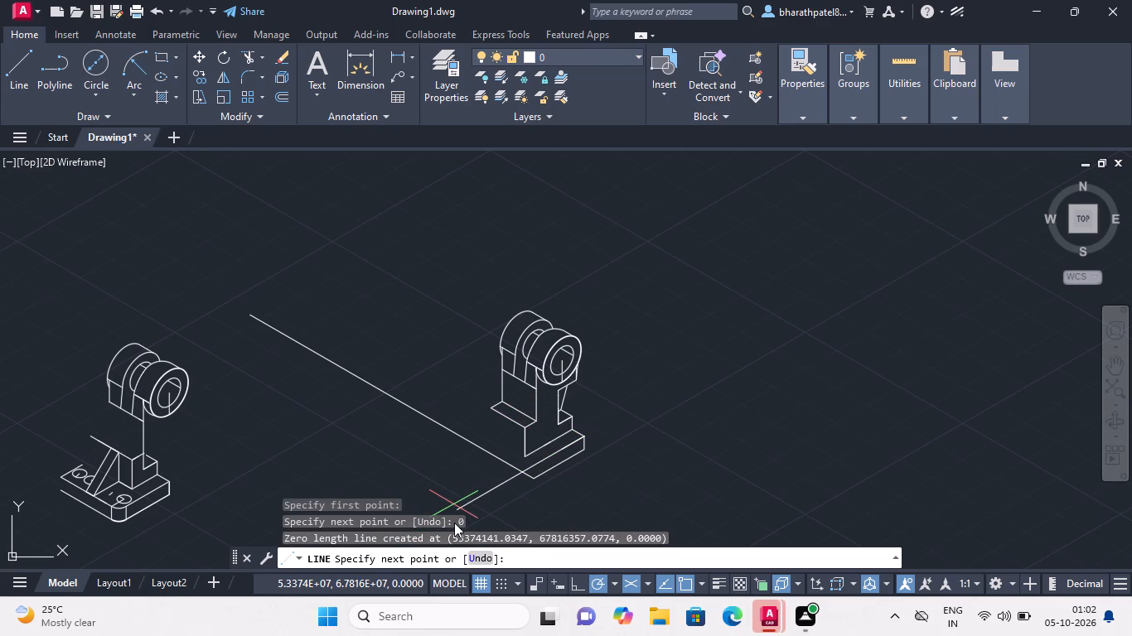
{"action": "key", "text": "8"}
{"action": "key", "text": "0"}
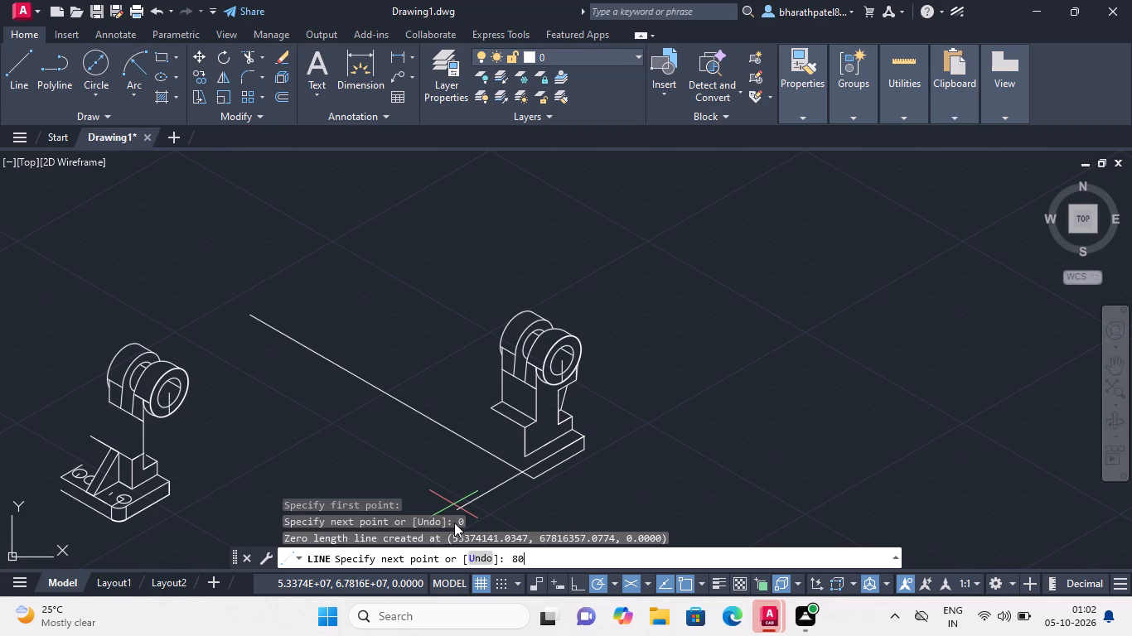
{"action": "key", "text": "Return"}
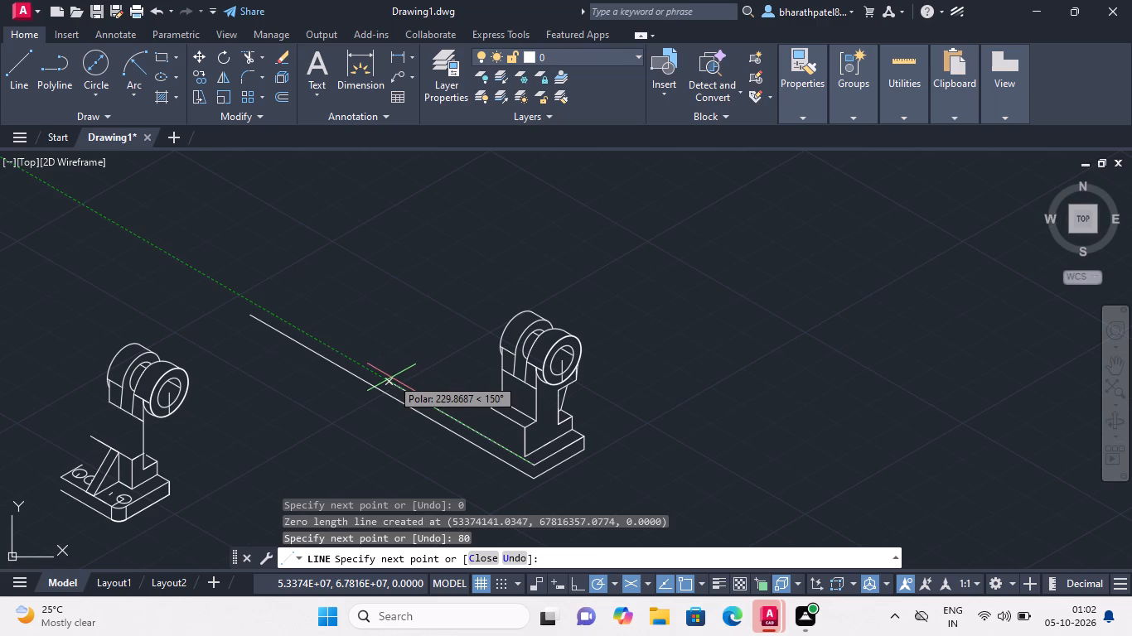
{"action": "type", "text": "92"}
{"action": "key", "text": "Return"}
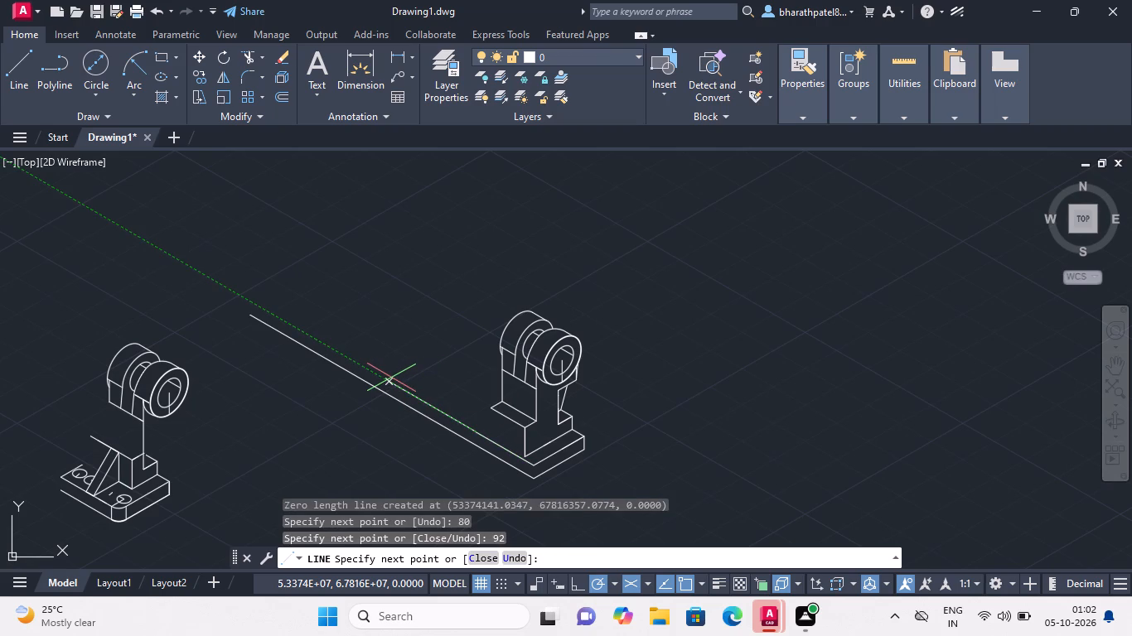
{"action": "key", "text": "Escape"}
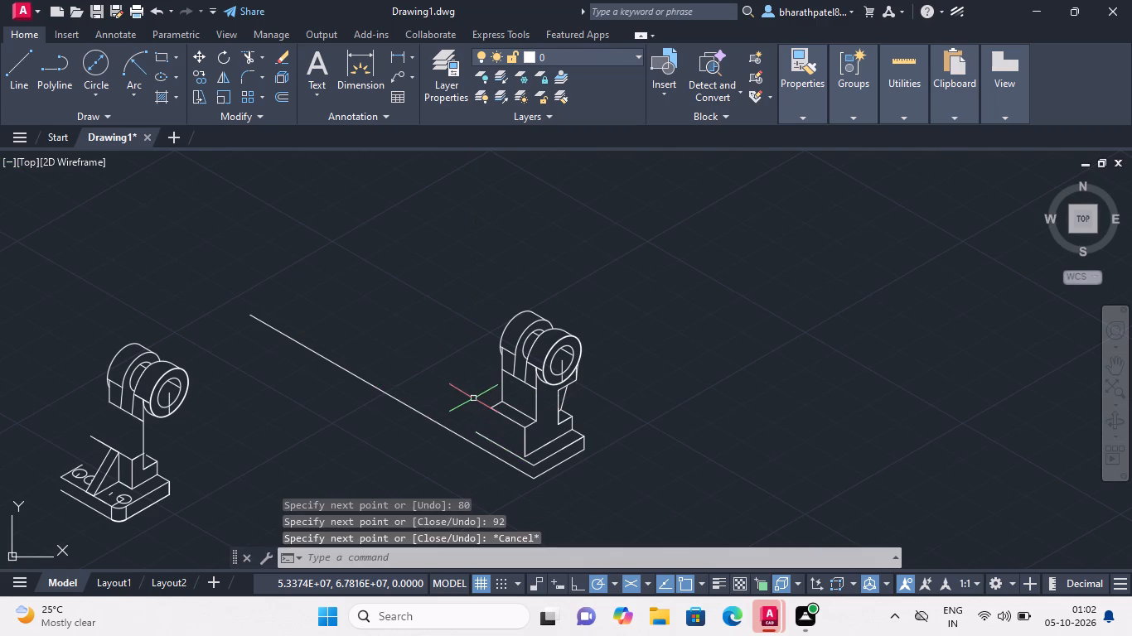
Erase the overlong 150° line running from the base plate's lower front corner.
{"action": "left_click", "coordinate": [429, 419]}
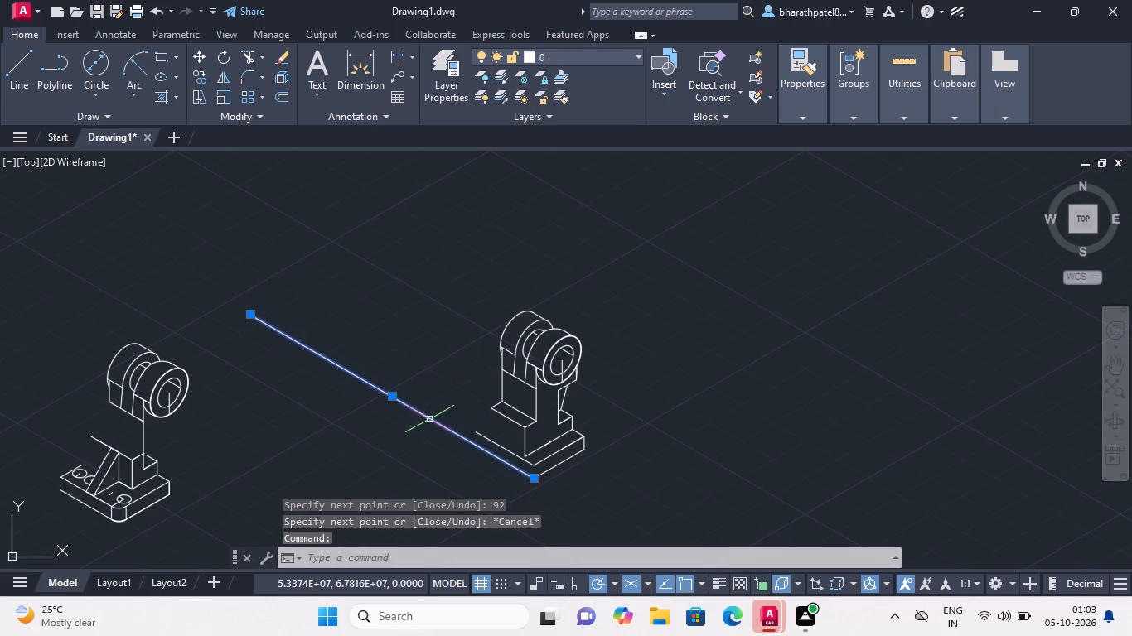
{"action": "key", "text": "Delete"}
Draw a 92-unit line at 150° from the base plate's lower front corner.
{"action": "left_click", "coordinate": [26, 84]}
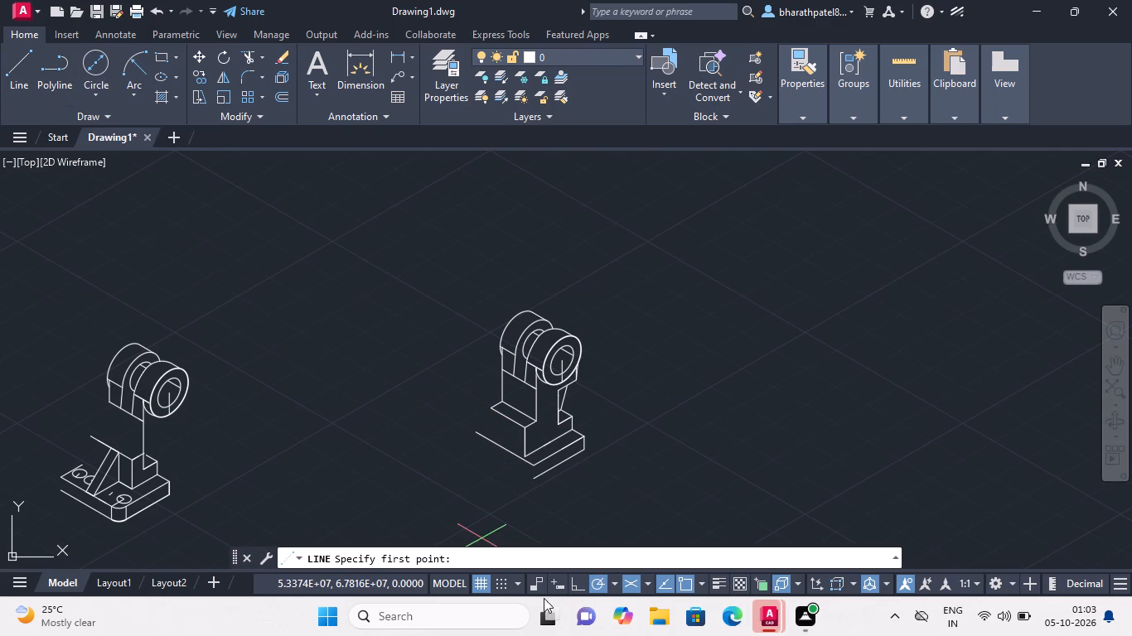
{"action": "left_click", "coordinate": [530, 479]}
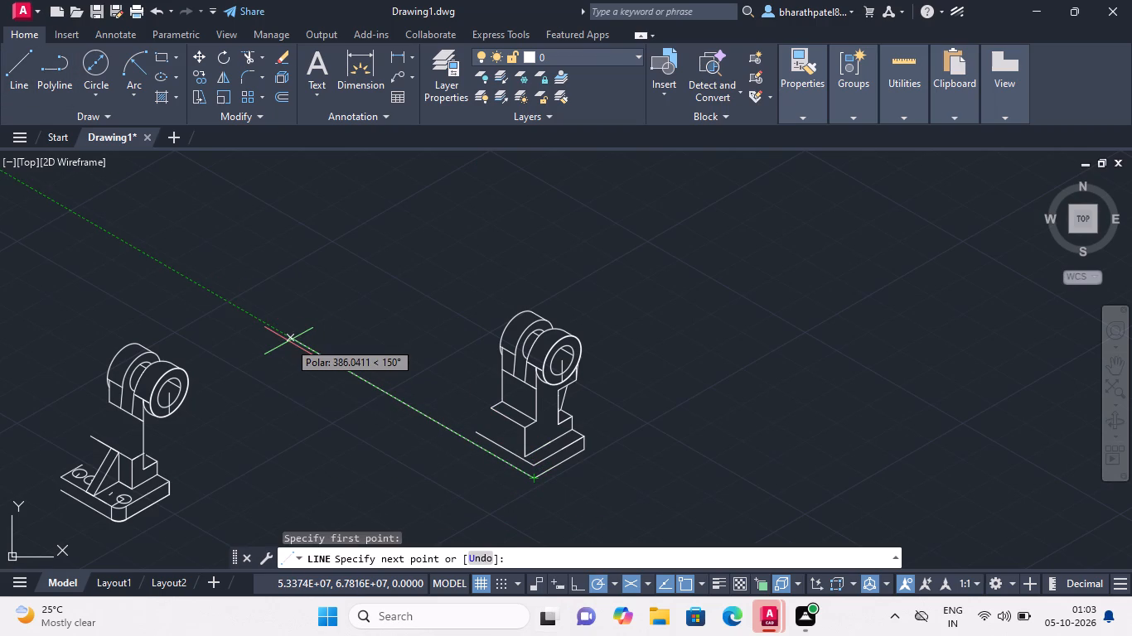
{"action": "key", "text": "9"}
{"action": "key", "text": "2"}
{"action": "key", "text": "Return"}
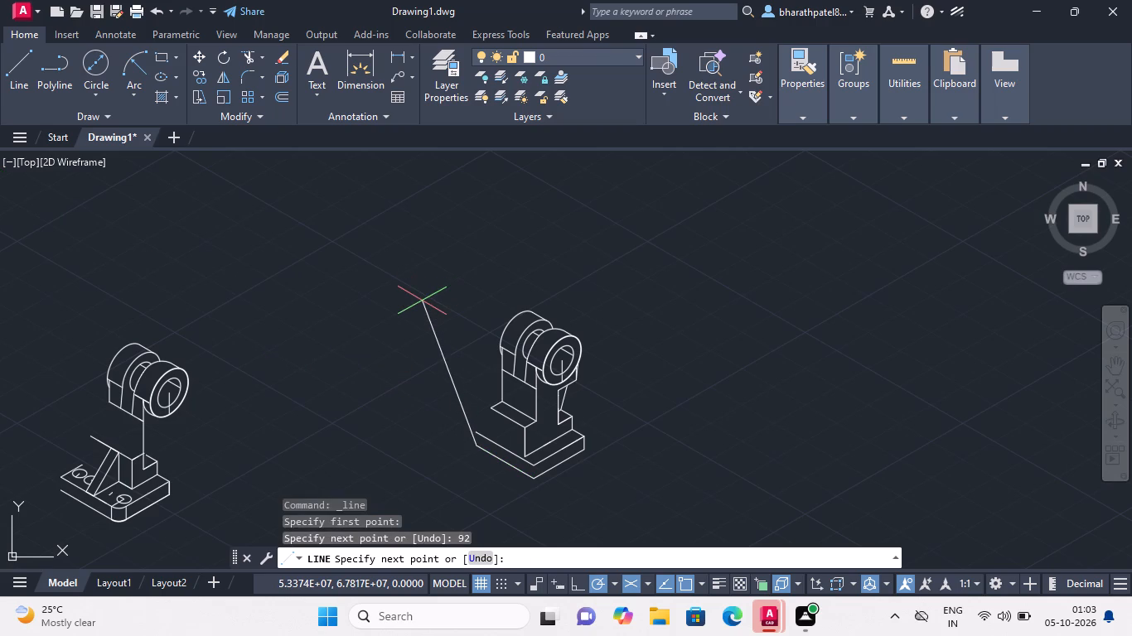
{"action": "key", "text": "Escape"}
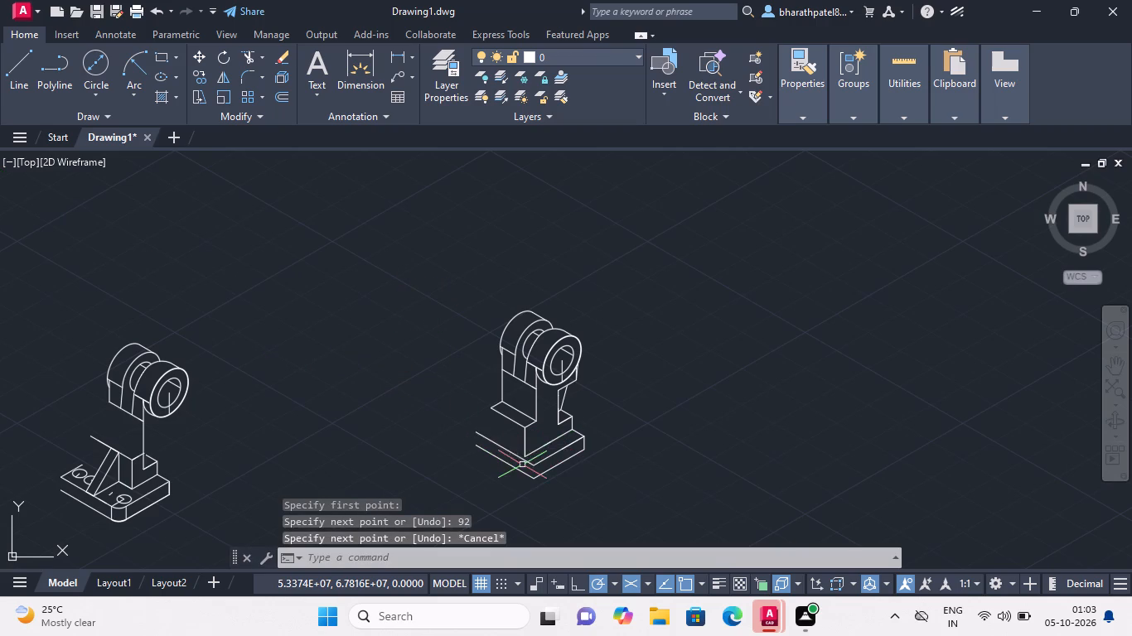
Draw a 40-unit line at 210° from the stepped block's lower outer corner along its bottom edge.
{"action": "scroll", "coordinate": [524, 456], "scroll_direction": "up", "scroll_amount": 4}
{"action": "scroll", "coordinate": [516, 455], "scroll_direction": "down", "scroll_amount": 3}
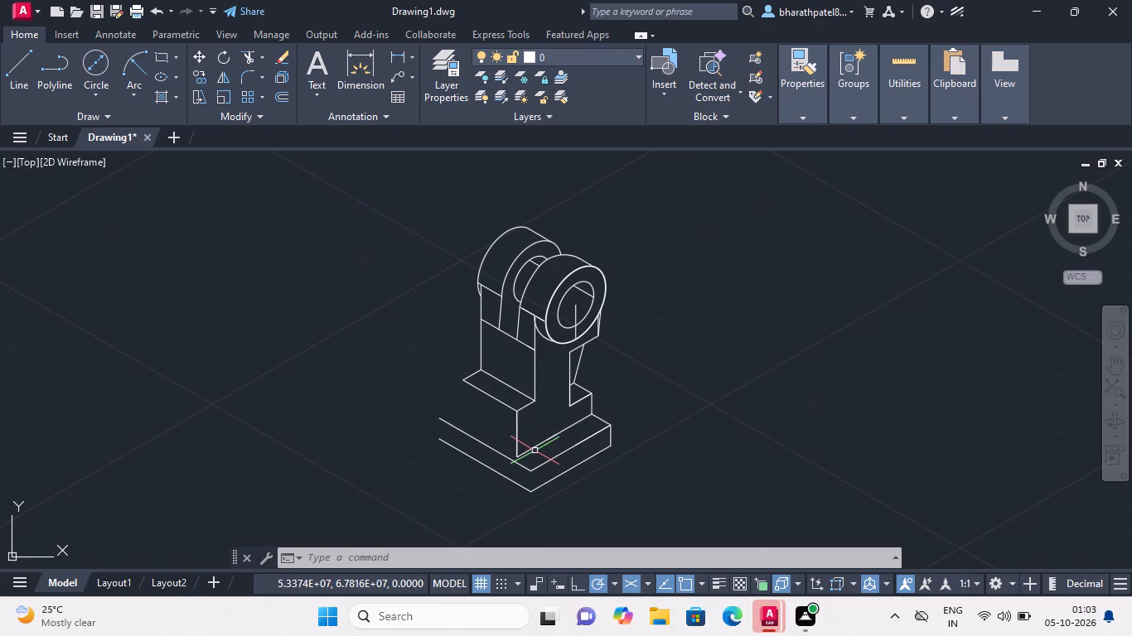
{"action": "left_click", "coordinate": [13, 73]}
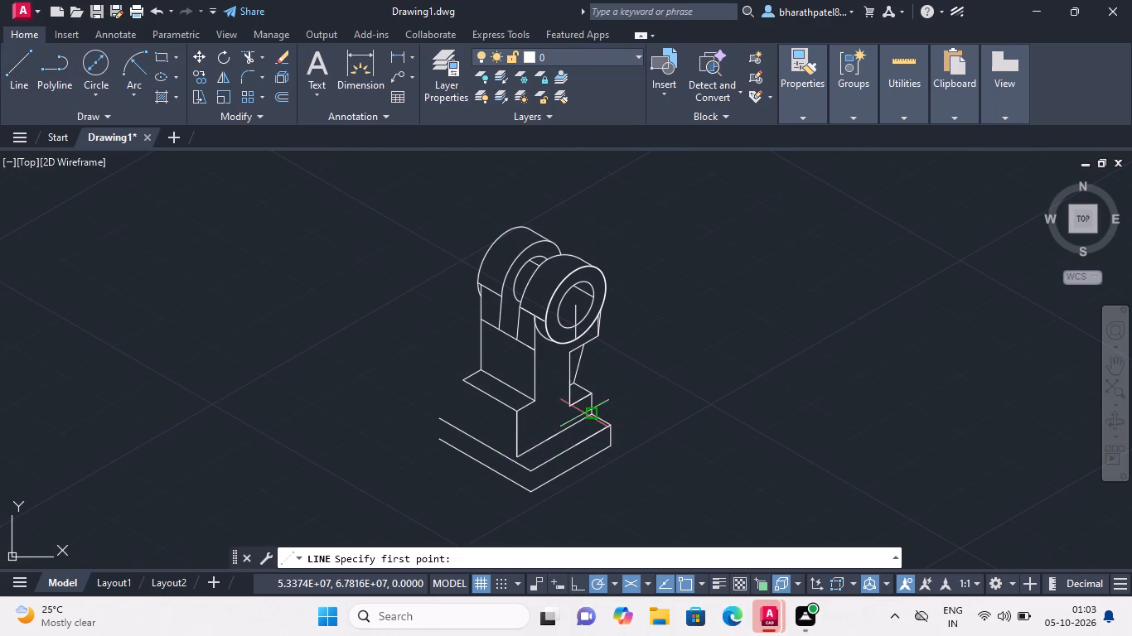
{"action": "scroll", "coordinate": [586, 418], "scroll_direction": "up", "scroll_amount": 3}
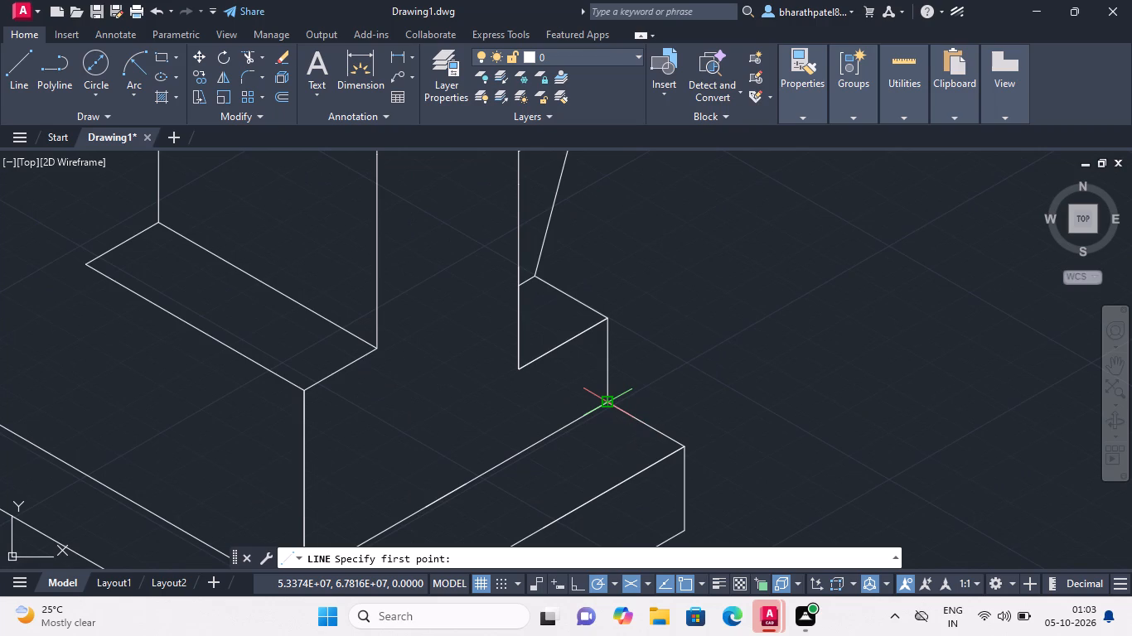
{"action": "scroll", "coordinate": [607, 405], "scroll_direction": "up", "scroll_amount": 3}
{"action": "left_click", "coordinate": [606, 394]}
{"action": "scroll", "coordinate": [547, 411], "scroll_direction": "down", "scroll_amount": 2}
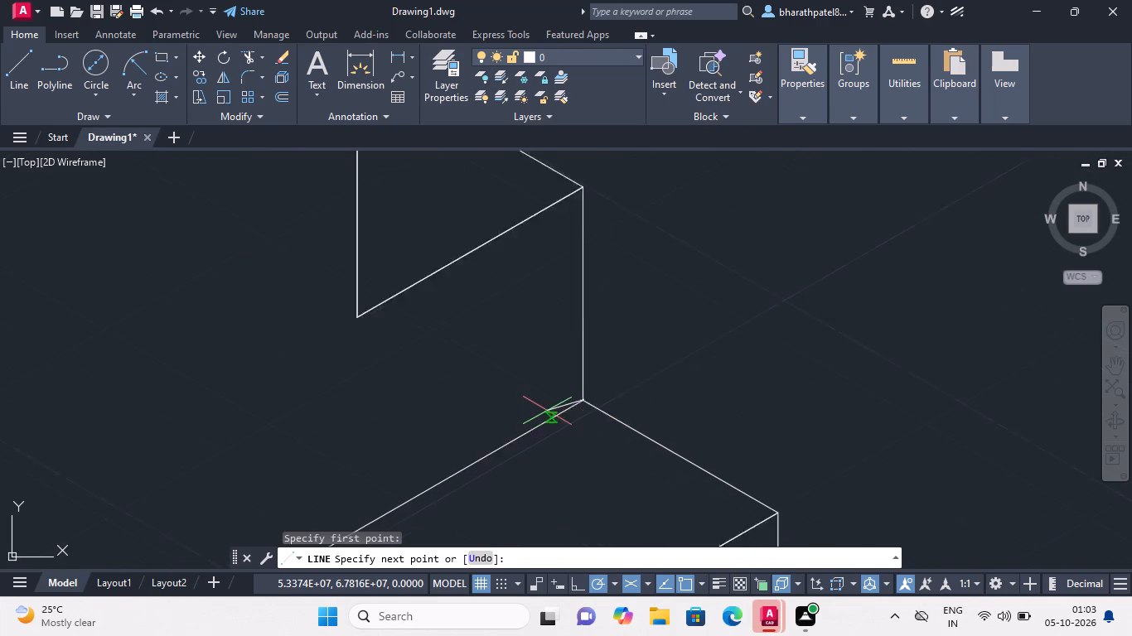
{"action": "scroll", "coordinate": [547, 411], "scroll_direction": "down", "scroll_amount": 5}
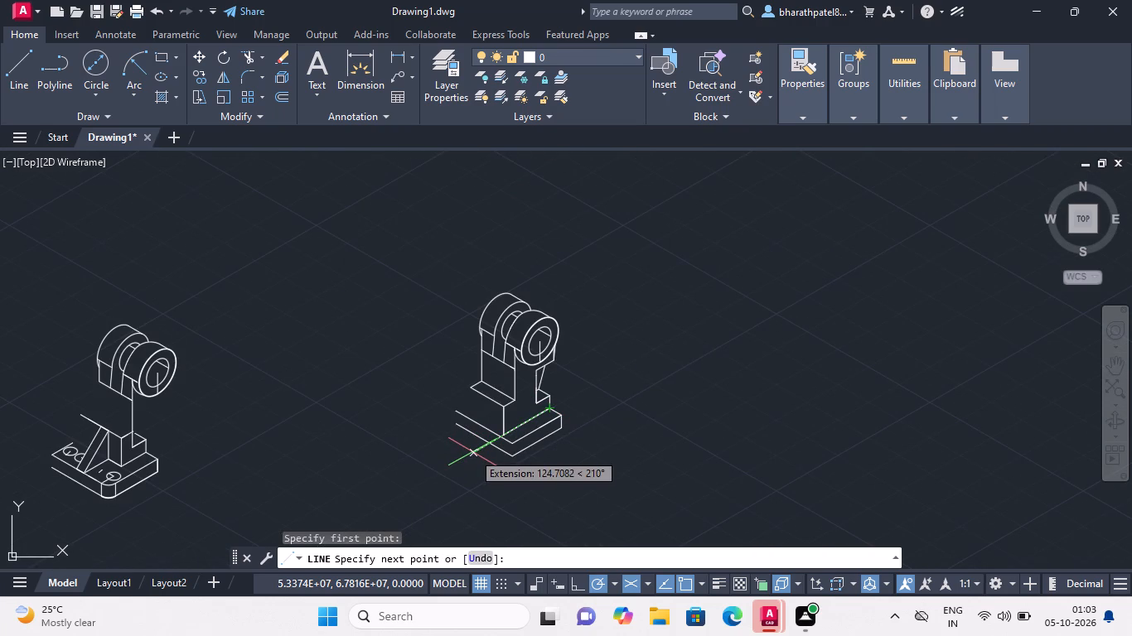
{"action": "key", "text": "4"}
{"action": "key", "text": "0"}
{"action": "key", "text": "Return"}
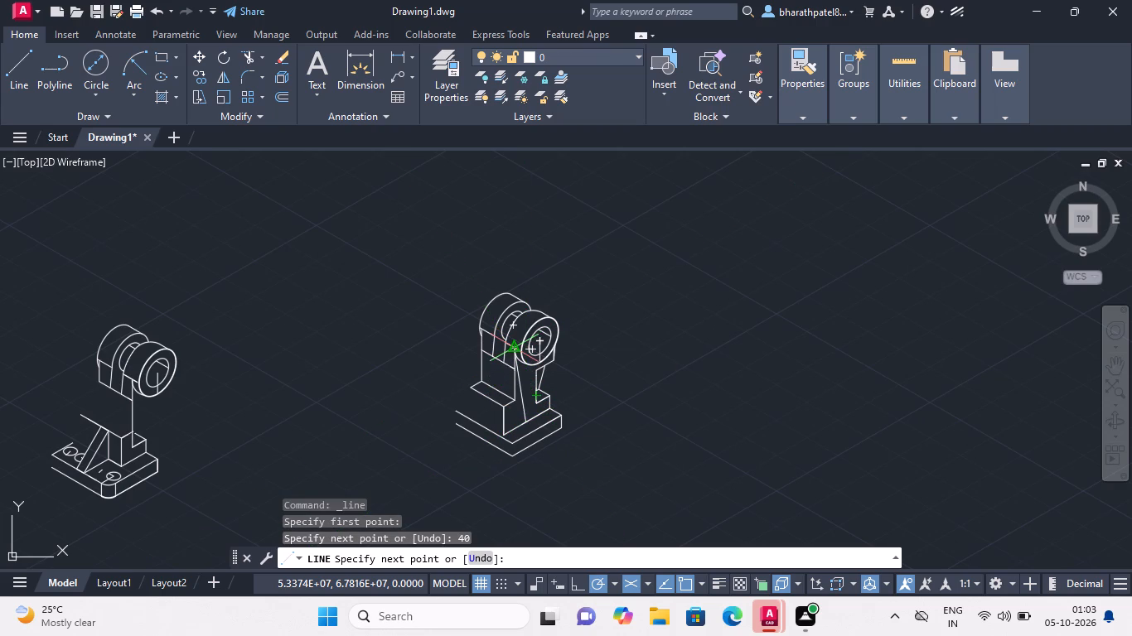
{"action": "scroll", "coordinate": [523, 344], "scroll_direction": "up", "scroll_amount": 3}
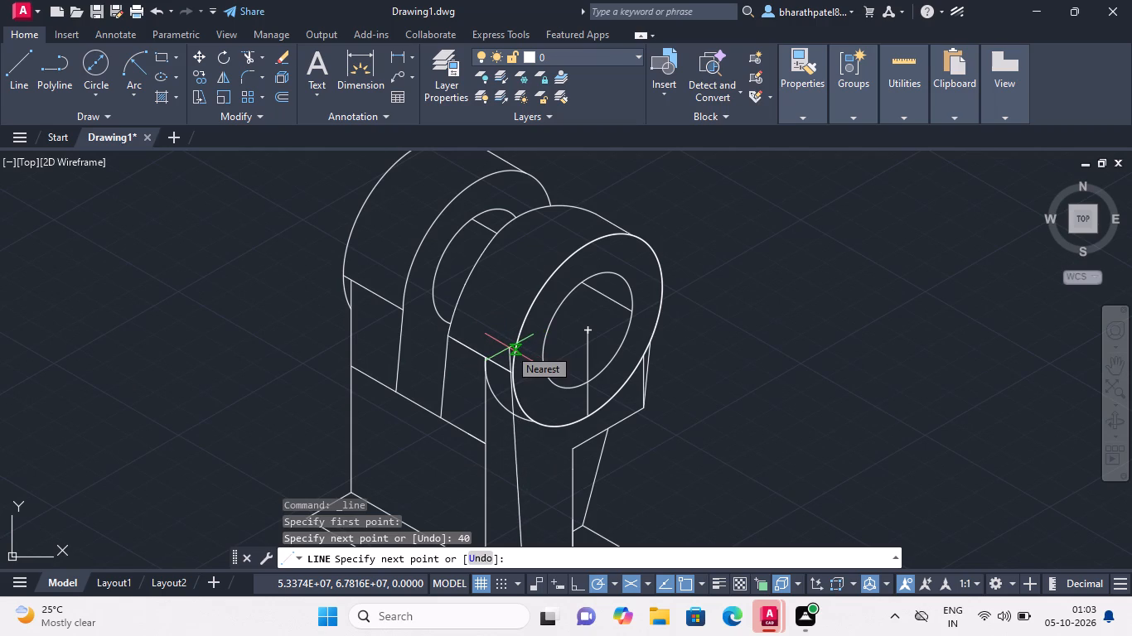
{"action": "key", "text": "Escape"}
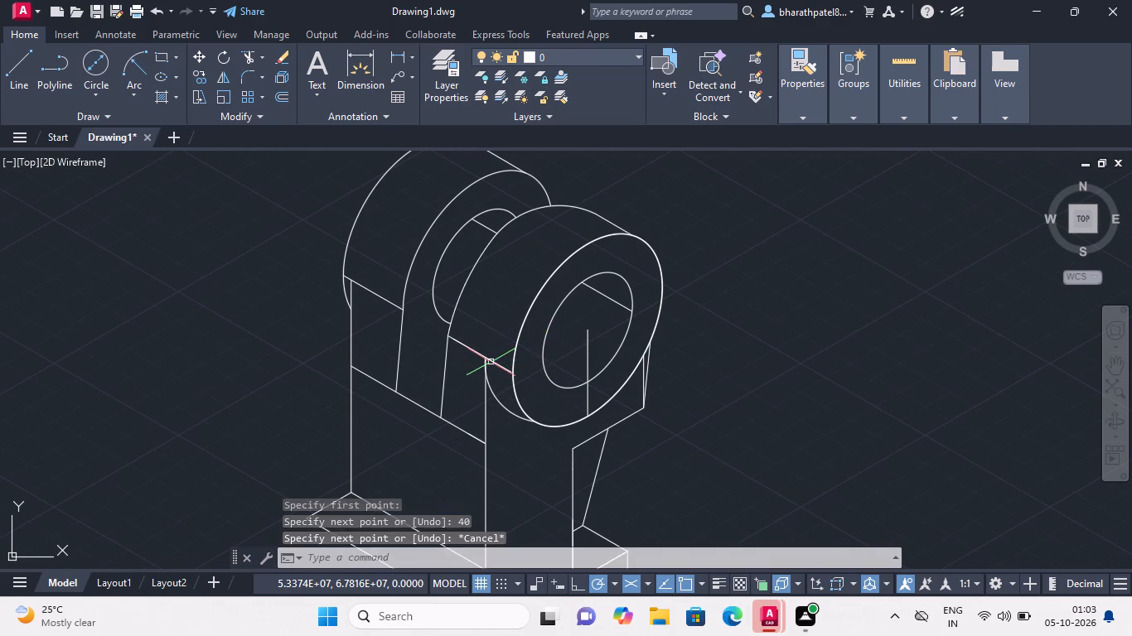
Draw a 40-unit line at 270° from where the upright's vertical edge meets the hub, extending it straight down well below the base plate.
{"action": "scroll", "coordinate": [491, 362], "scroll_direction": "down", "scroll_amount": 3}
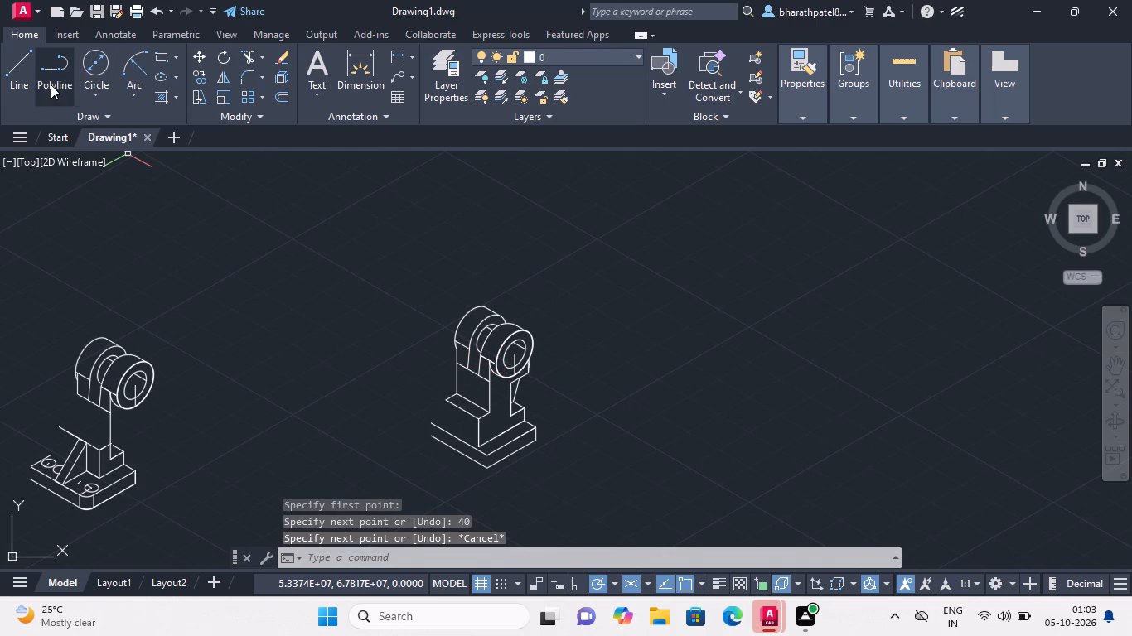
{"action": "left_click", "coordinate": [2, 63]}
{"action": "left_click", "coordinate": [8, 65]}
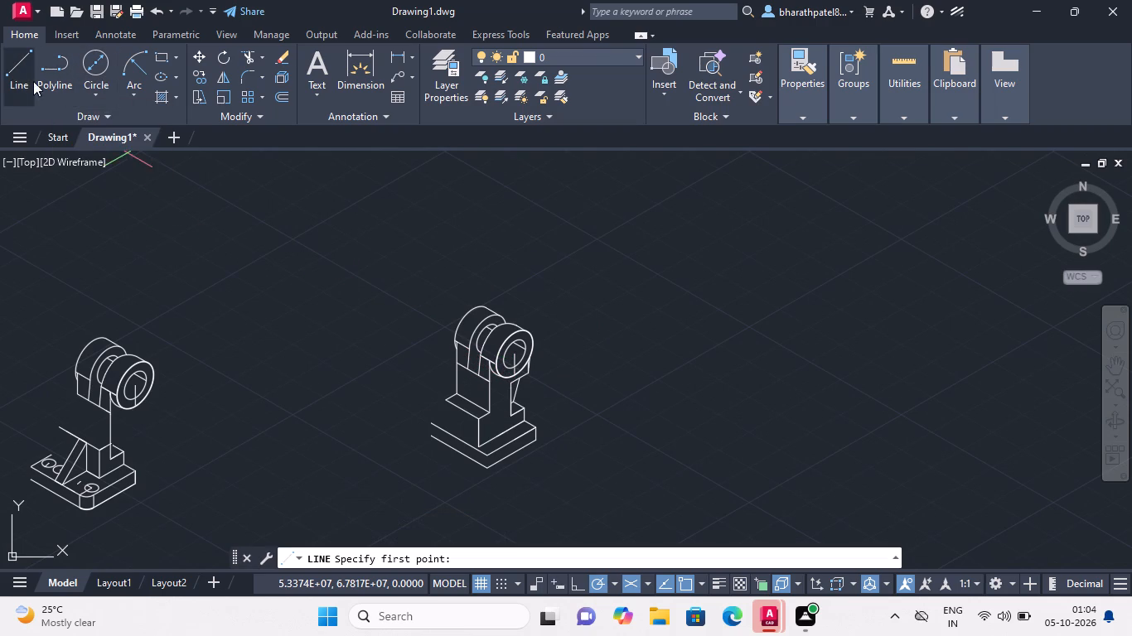
{"action": "scroll", "coordinate": [503, 396], "scroll_direction": "up", "scroll_amount": 3}
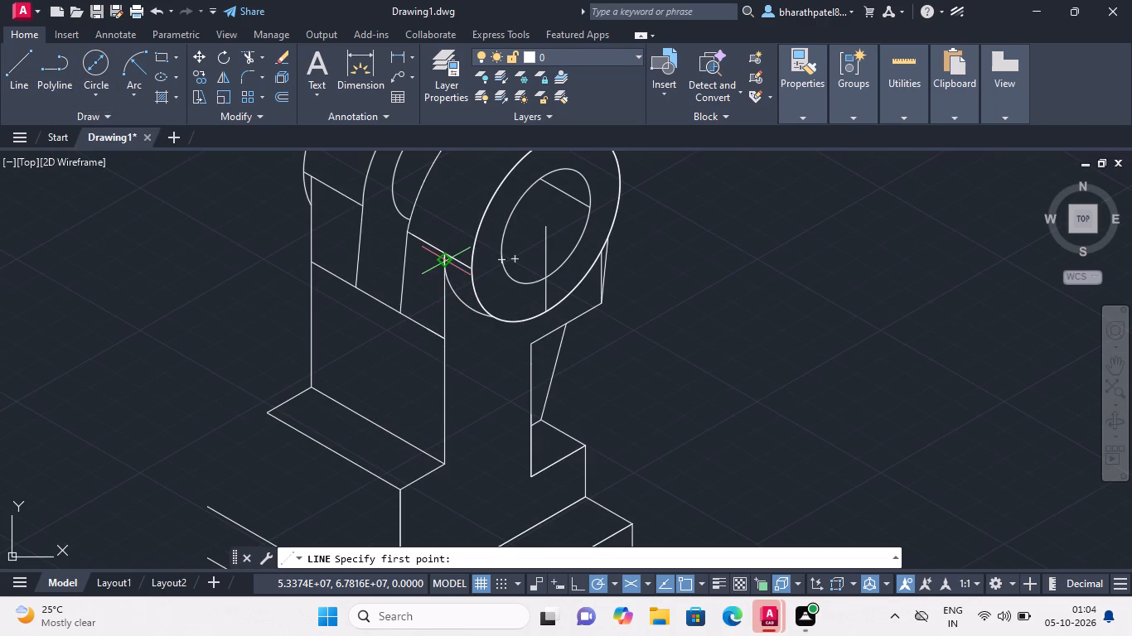
{"action": "left_click", "coordinate": [446, 253]}
{"action": "scroll", "coordinate": [470, 535], "scroll_direction": "down", "scroll_amount": 4}
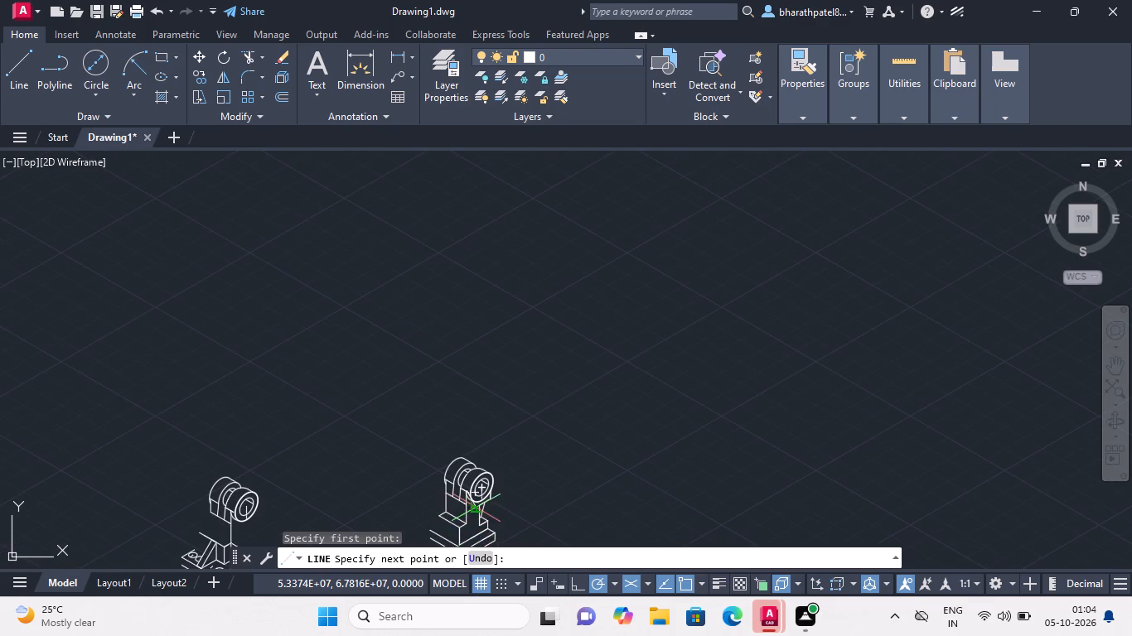
{"action": "scroll", "coordinate": [485, 399], "scroll_direction": "down", "scroll_amount": 3}
{"action": "scroll", "coordinate": [479, 425], "scroll_direction": "up", "scroll_amount": 4}
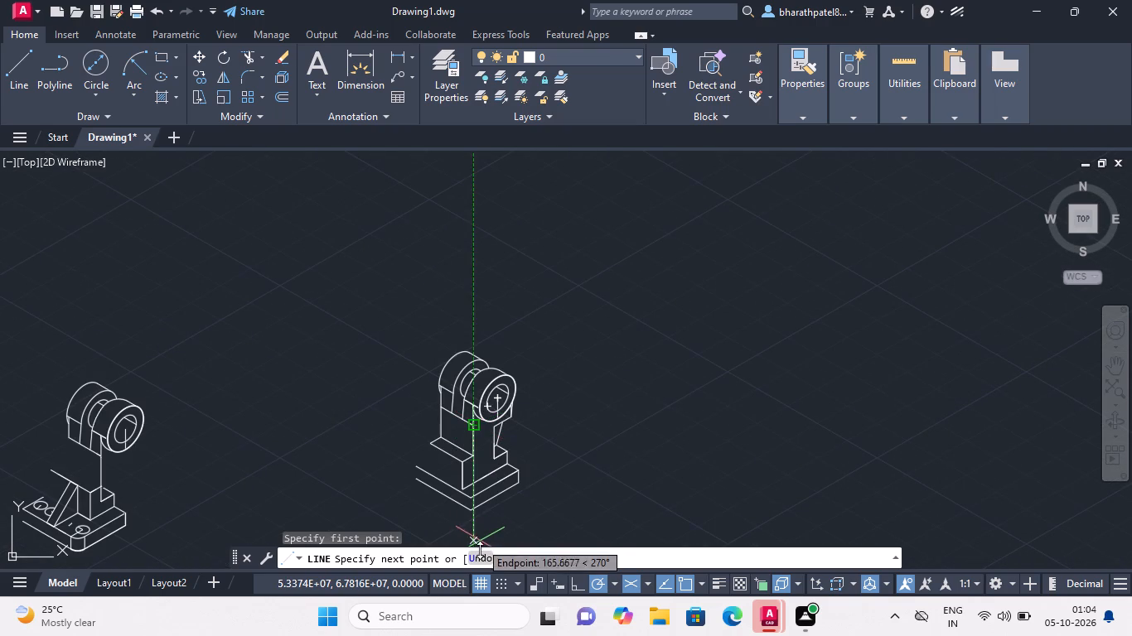
{"action": "scroll", "coordinate": [535, 494], "scroll_direction": "down", "scroll_amount": 3}
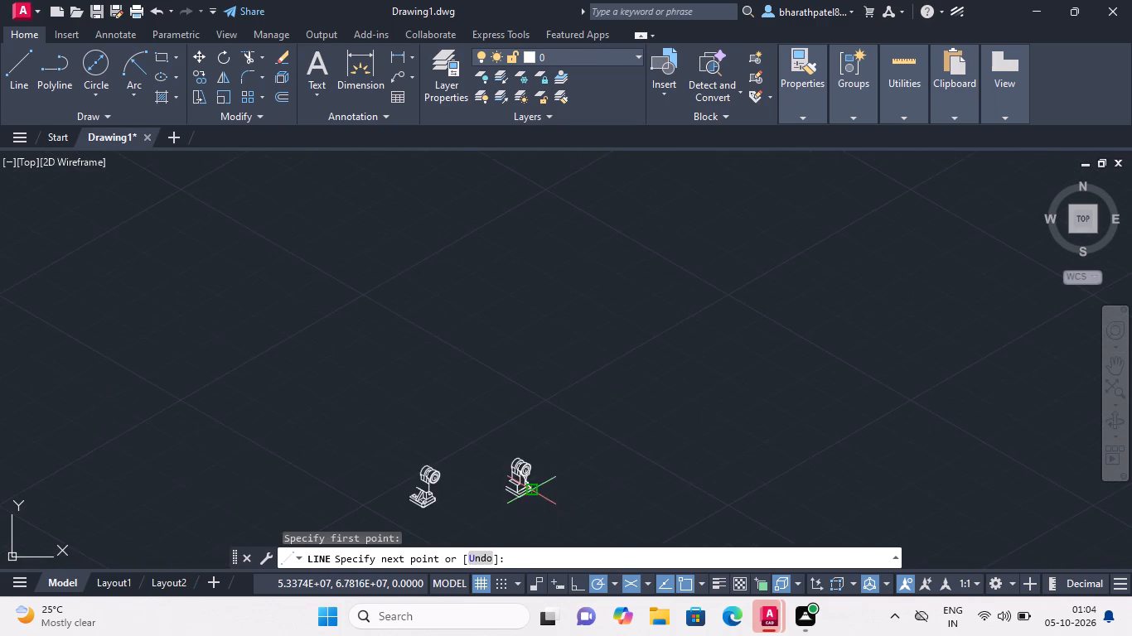
{"action": "scroll", "coordinate": [526, 532], "scroll_direction": "up", "scroll_amount": 4}
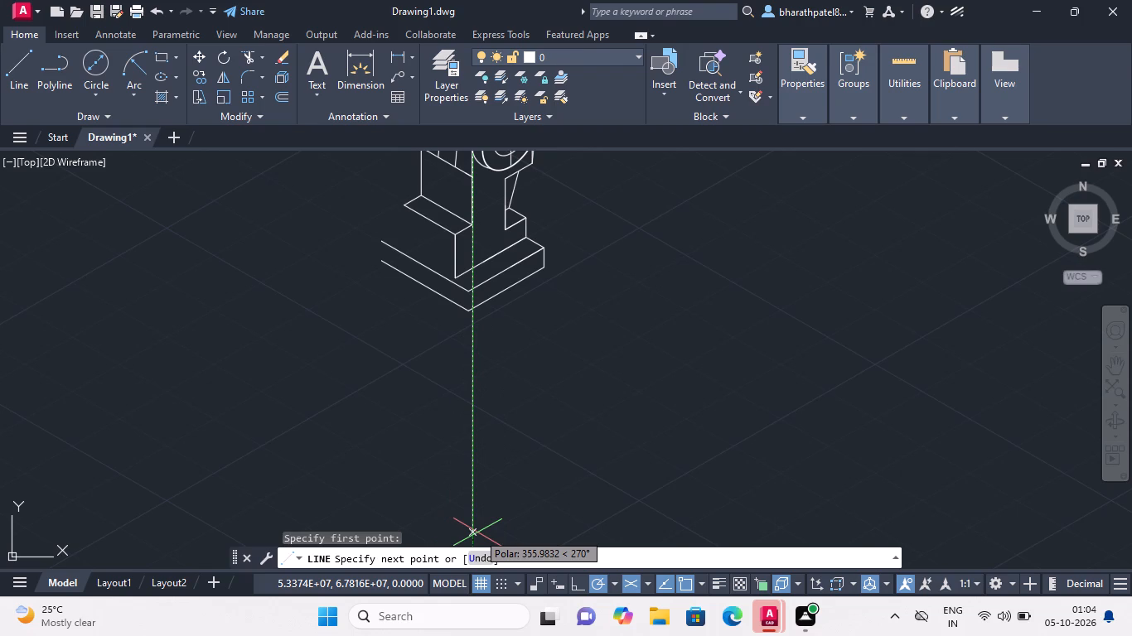
{"action": "type", "text": "40"}
{"action": "key", "text": "Return"}
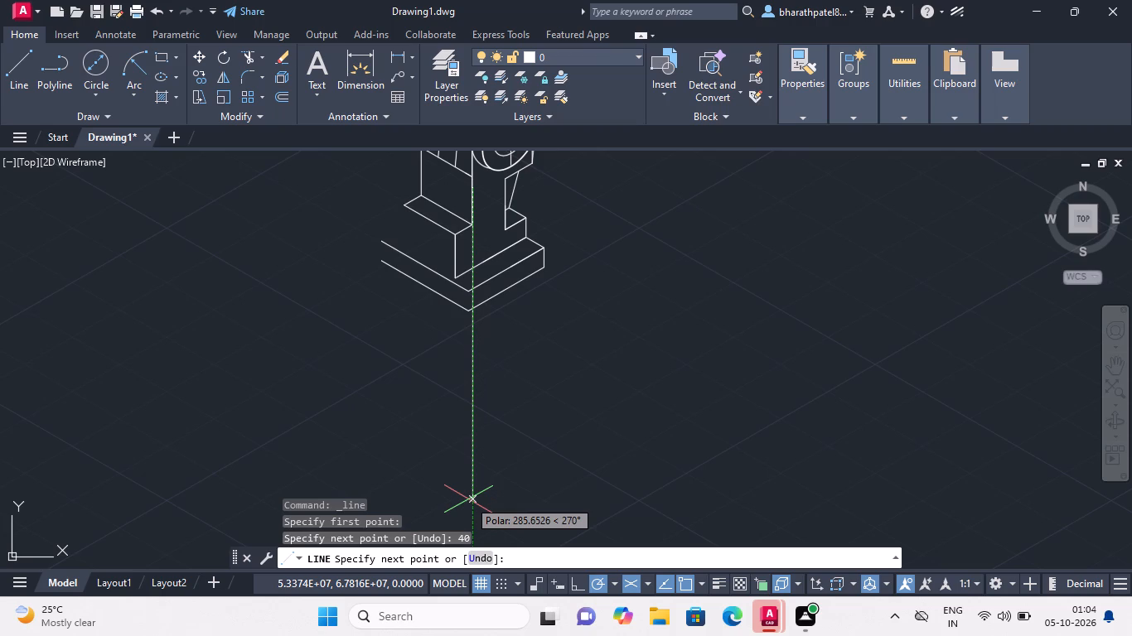
{"action": "left_click", "coordinate": [475, 490]}
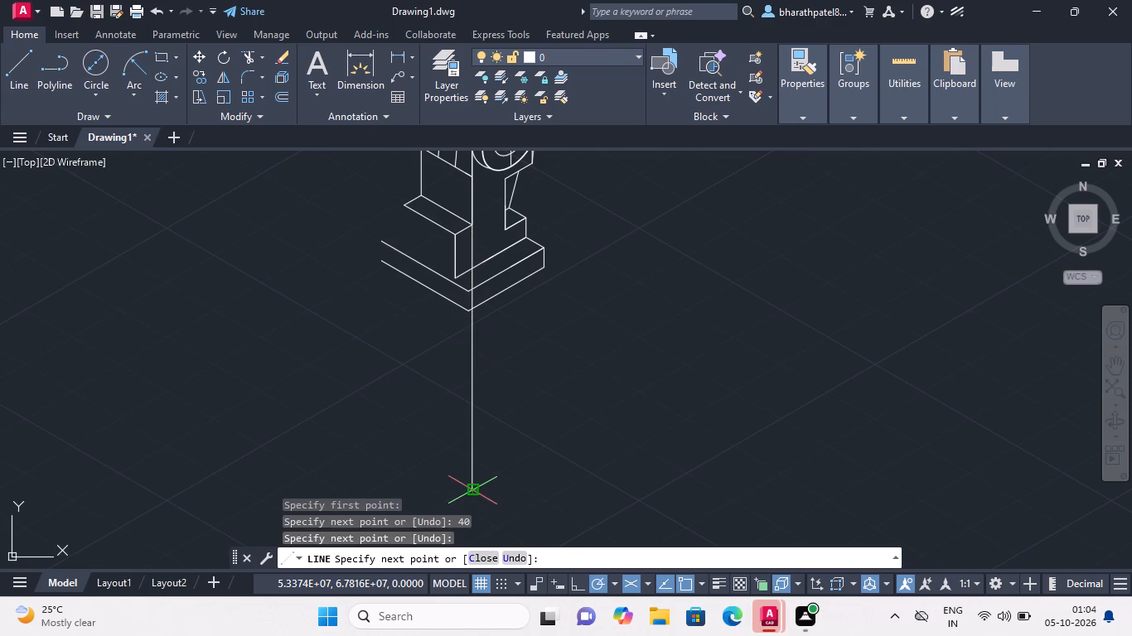
{"action": "key", "text": "Escape"}
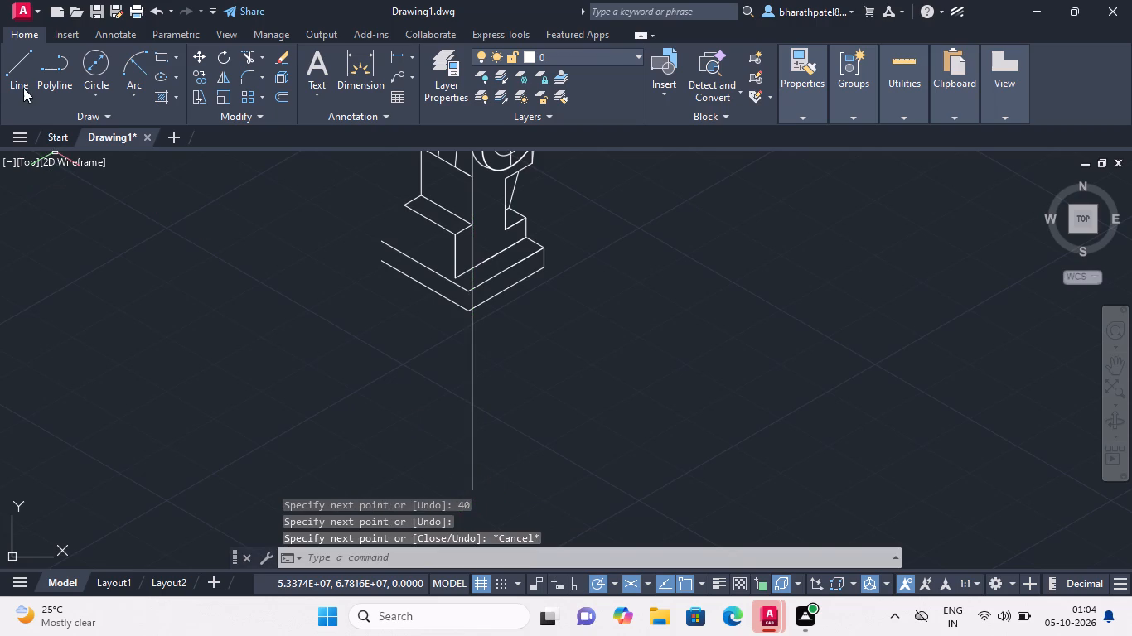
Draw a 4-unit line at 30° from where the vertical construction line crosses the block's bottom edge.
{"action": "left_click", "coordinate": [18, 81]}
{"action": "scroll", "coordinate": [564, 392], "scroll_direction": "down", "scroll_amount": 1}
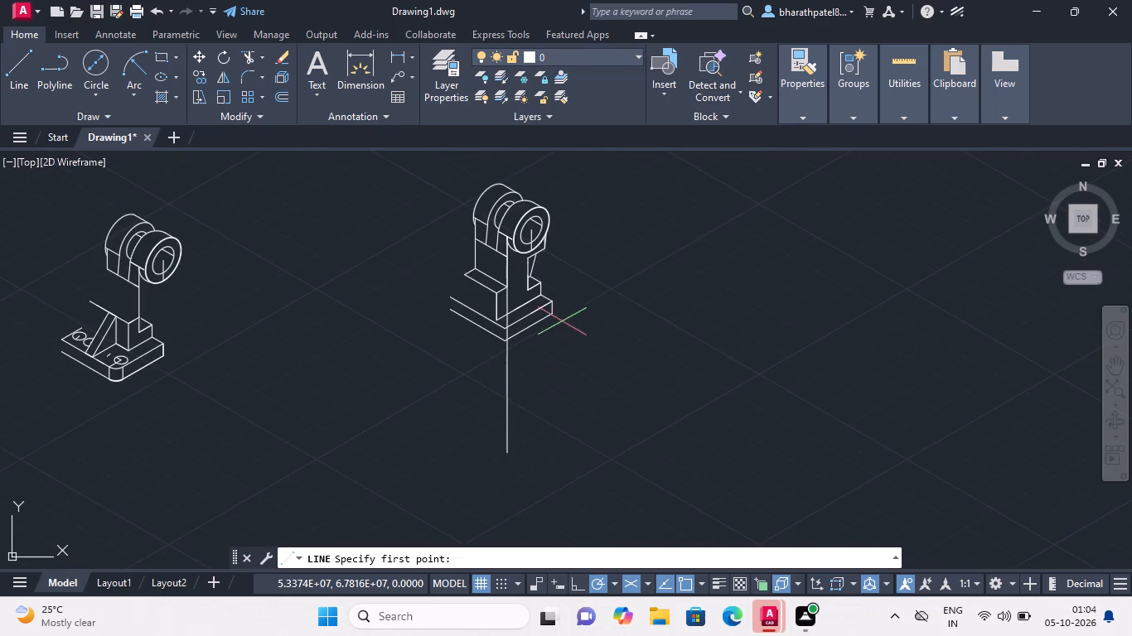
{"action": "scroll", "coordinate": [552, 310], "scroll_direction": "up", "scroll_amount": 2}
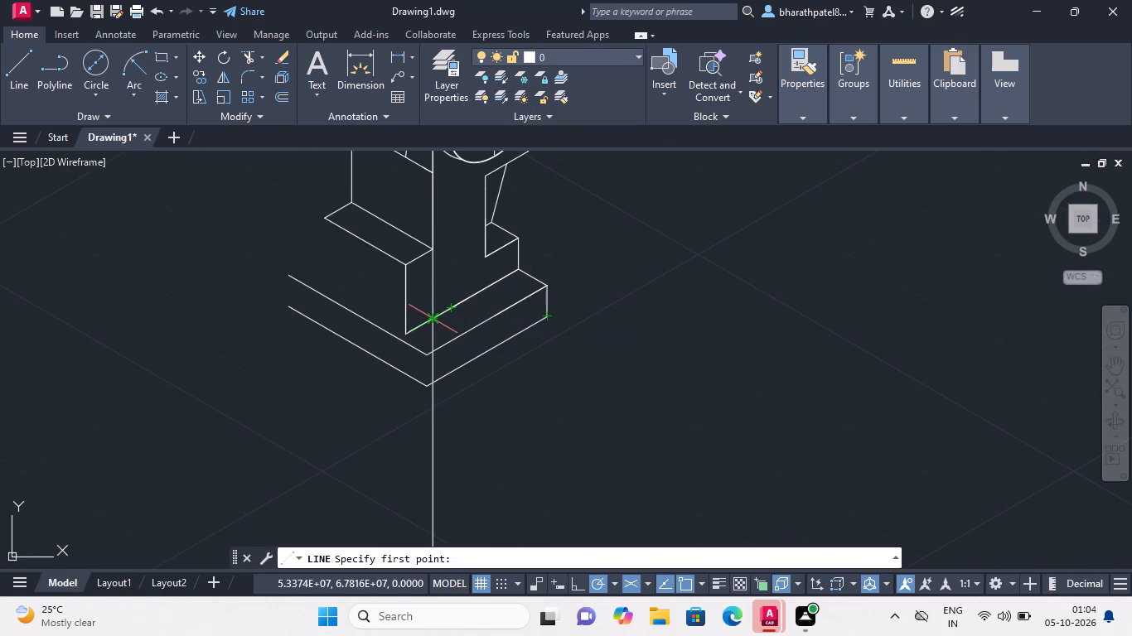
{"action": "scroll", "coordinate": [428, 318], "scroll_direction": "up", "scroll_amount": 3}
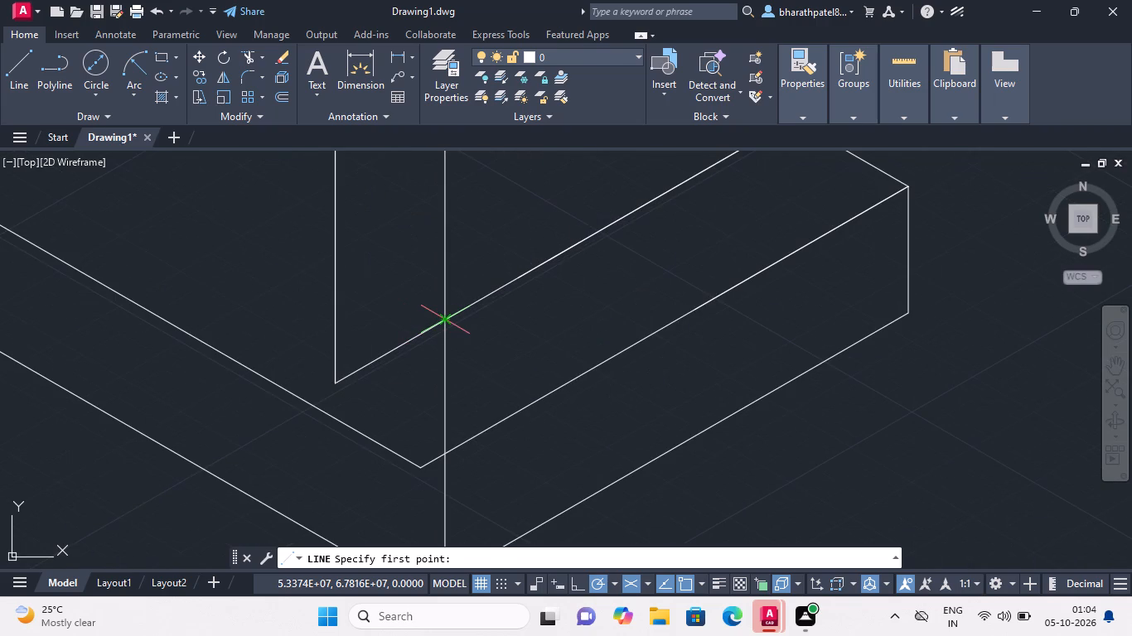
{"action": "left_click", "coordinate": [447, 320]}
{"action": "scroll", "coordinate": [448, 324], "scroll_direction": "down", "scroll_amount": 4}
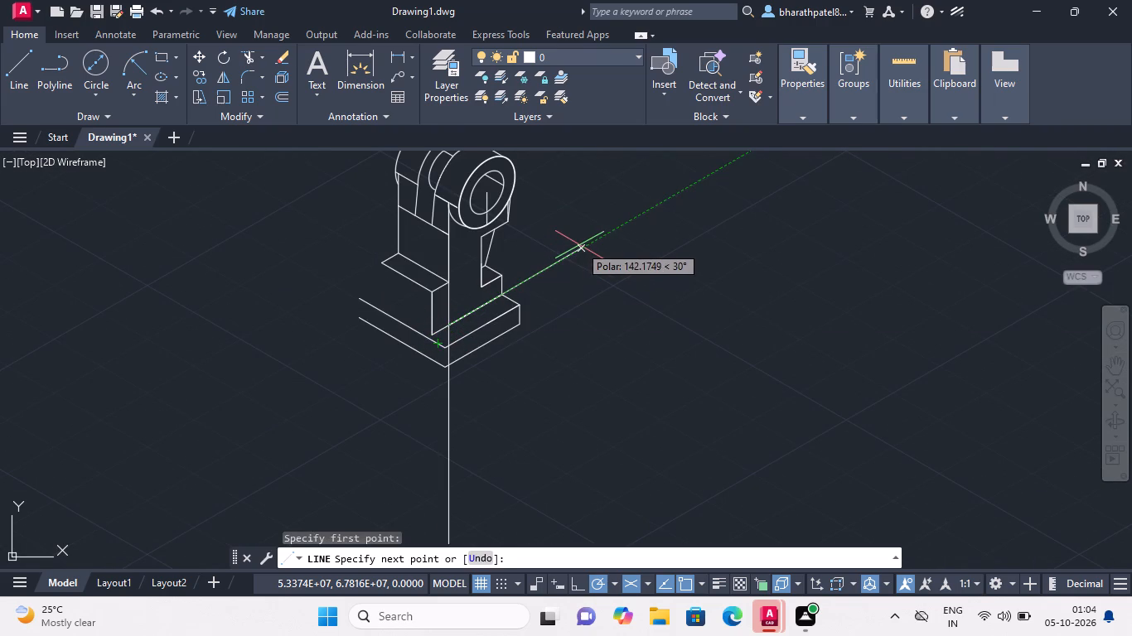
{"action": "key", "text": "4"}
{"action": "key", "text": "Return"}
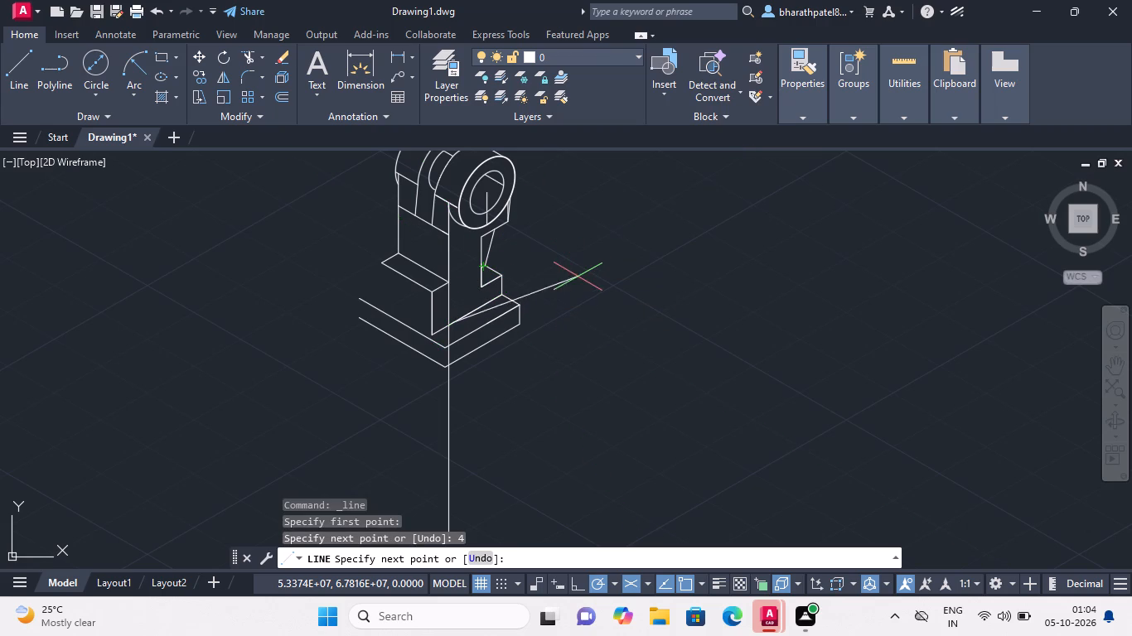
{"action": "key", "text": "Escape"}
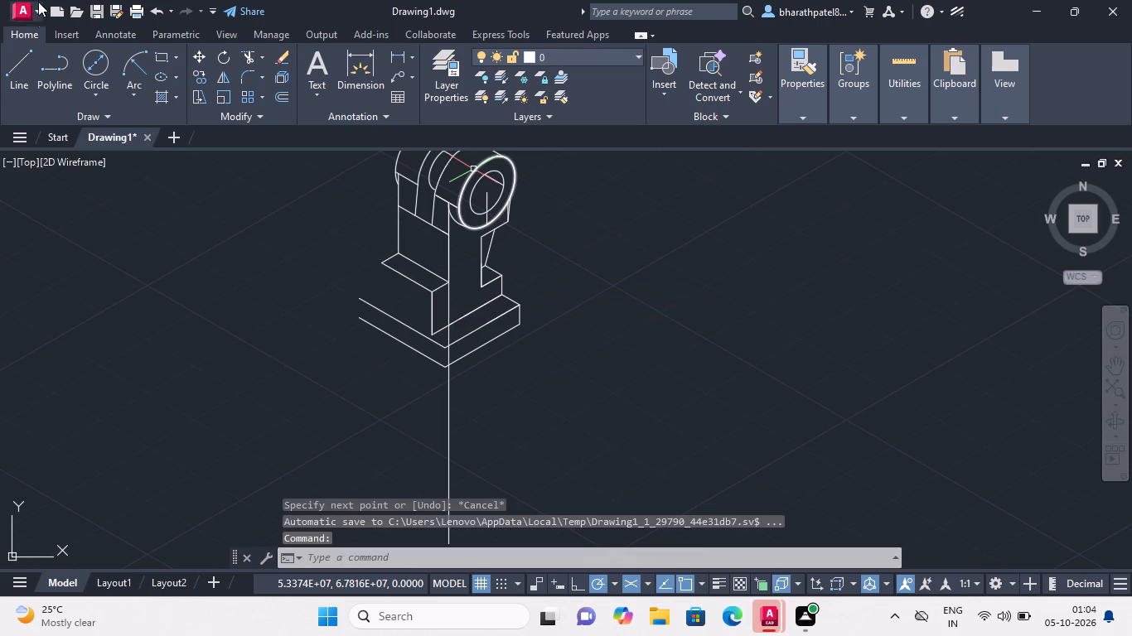
Draw a 40-unit line at 30° along the block's bottom edge from its crossing with the vertical construction line.
{"action": "left_click", "coordinate": [22, 63]}
{"action": "scroll", "coordinate": [465, 344], "scroll_direction": "up", "scroll_amount": 4}
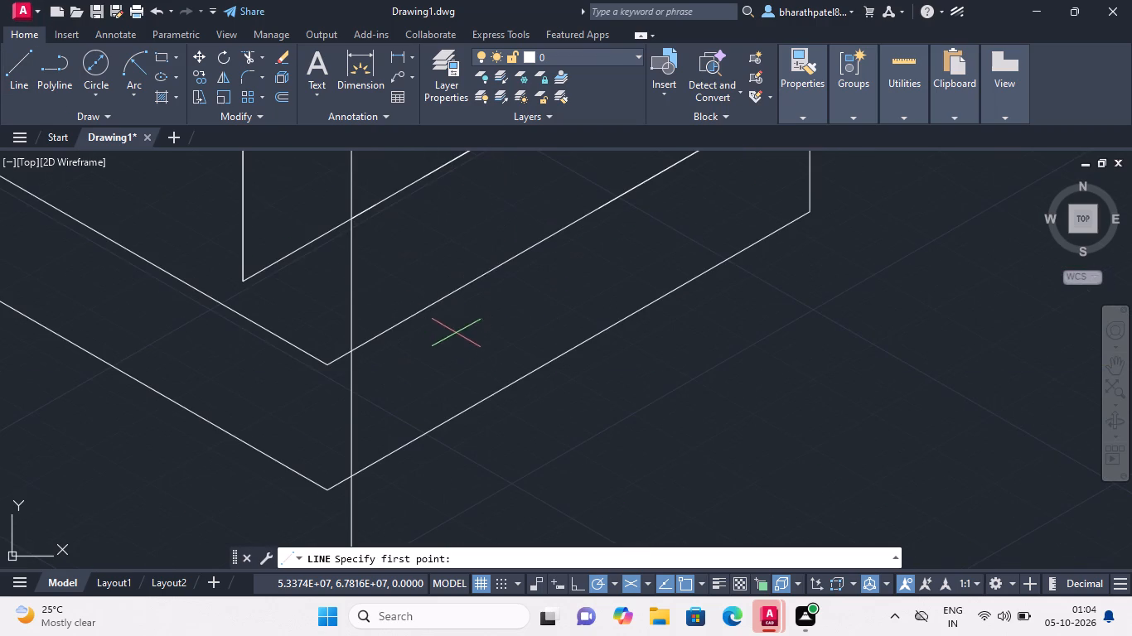
{"action": "scroll", "coordinate": [376, 306], "scroll_direction": "down", "scroll_amount": 4}
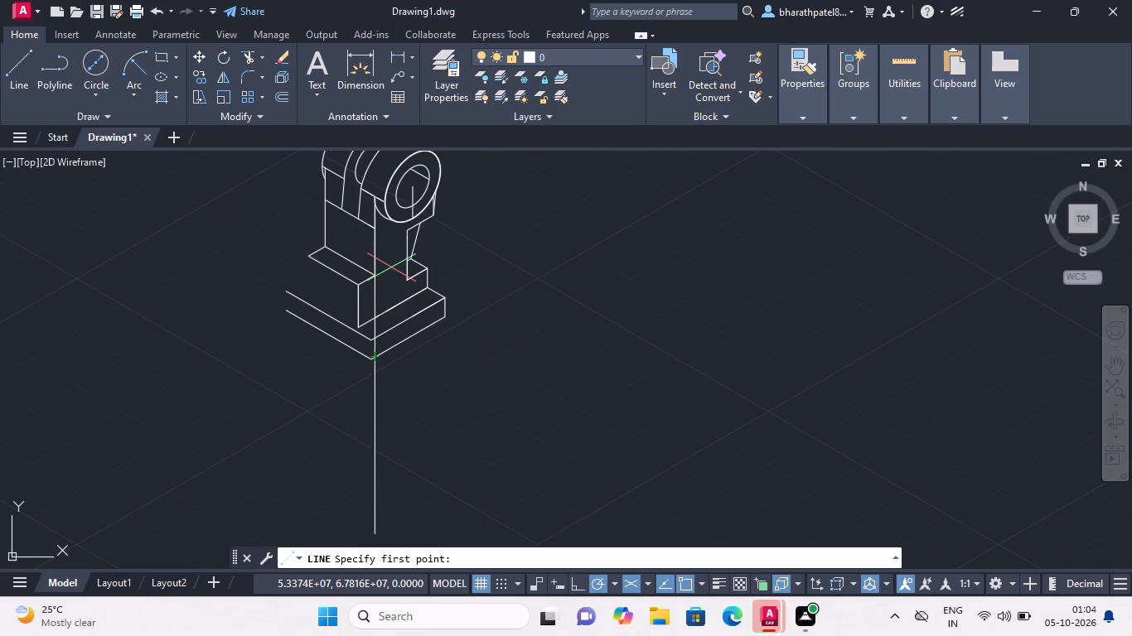
{"action": "scroll", "coordinate": [391, 267], "scroll_direction": "down", "scroll_amount": 3}
{"action": "scroll", "coordinate": [392, 233], "scroll_direction": "up", "scroll_amount": 2}
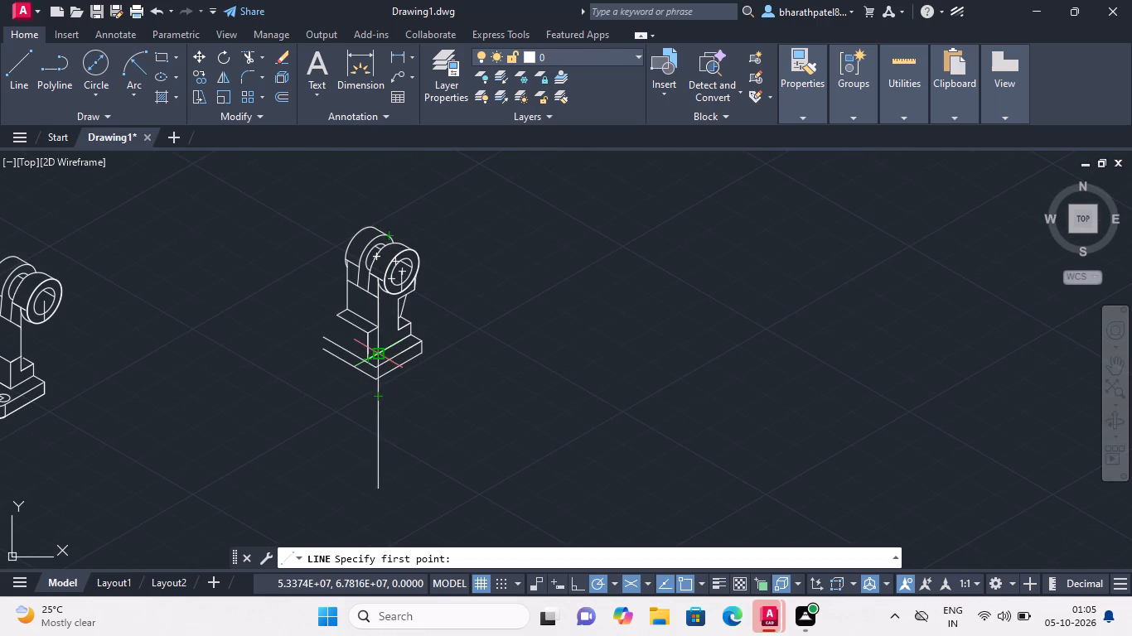
{"action": "scroll", "coordinate": [377, 357], "scroll_direction": "up", "scroll_amount": 4}
{"action": "left_click", "coordinate": [378, 333]}
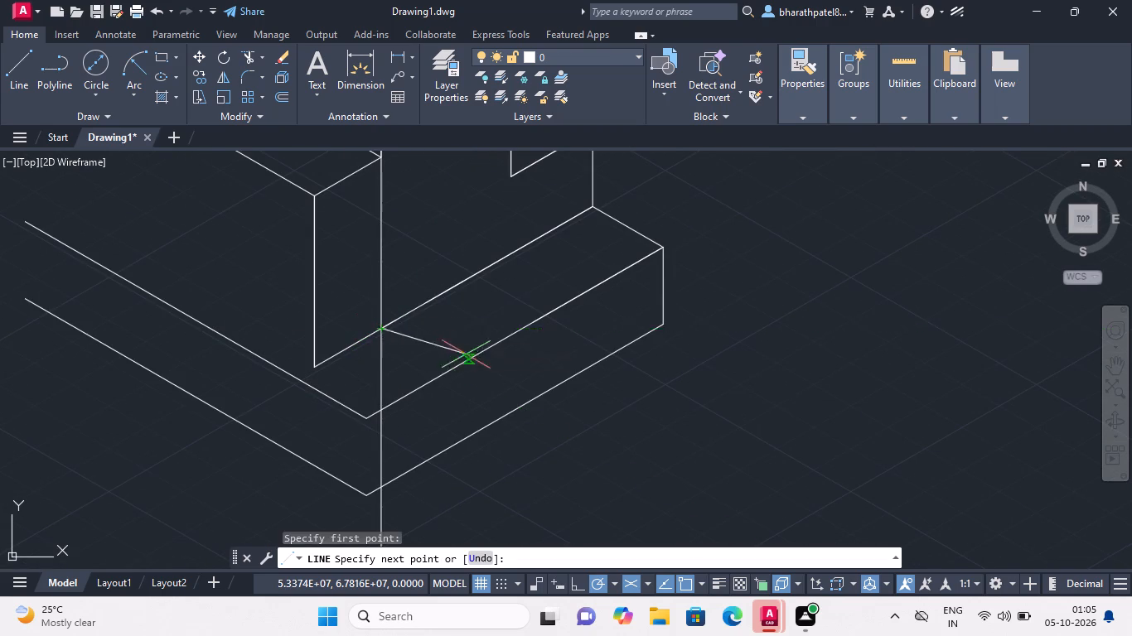
{"action": "scroll", "coordinate": [465, 369], "scroll_direction": "down", "scroll_amount": 4}
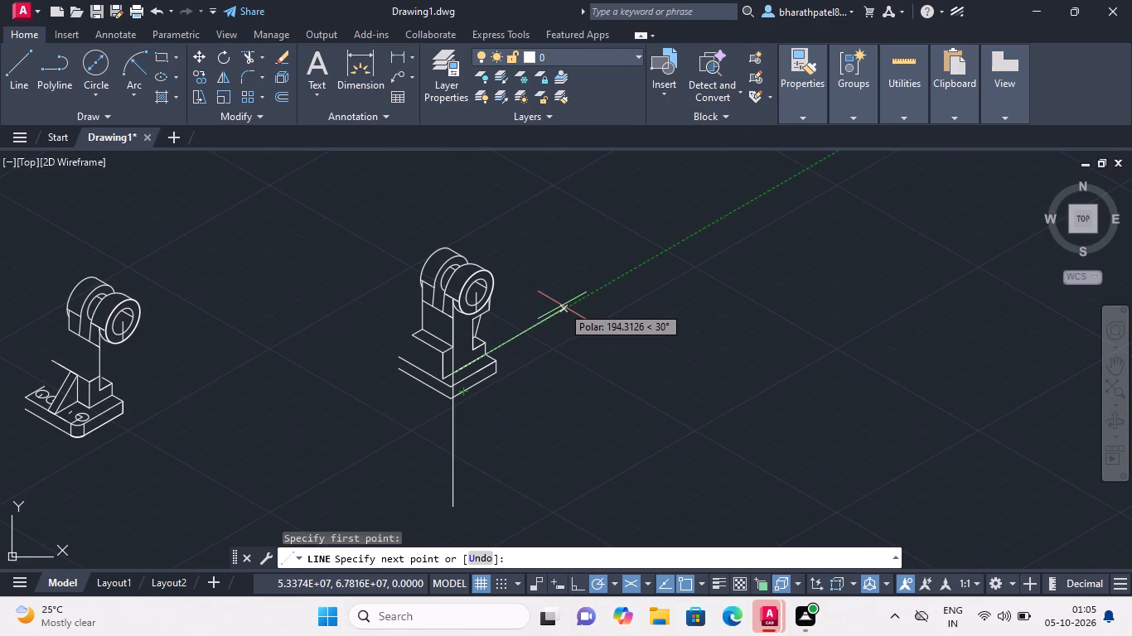
{"action": "key", "text": "4"}
{"action": "key", "text": "0"}
{"action": "key", "text": "Return"}
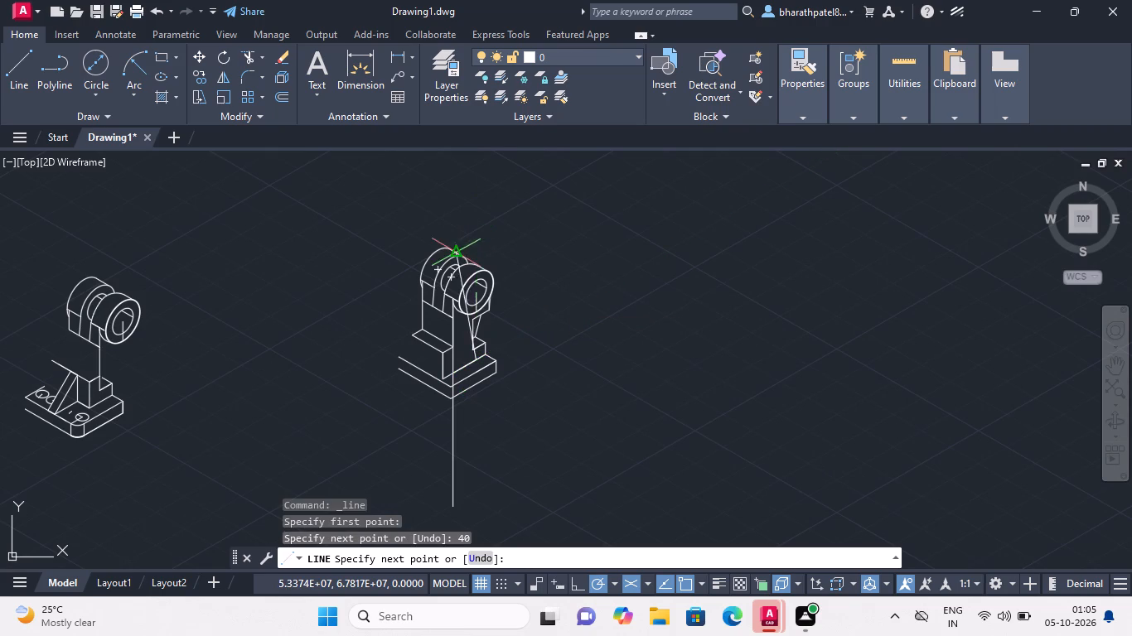
Continue from the 40-unit line's end with a vertical line about 25 units up, past the small step's lower edge.
{"action": "scroll", "coordinate": [465, 306], "scroll_direction": "up", "scroll_amount": 4}
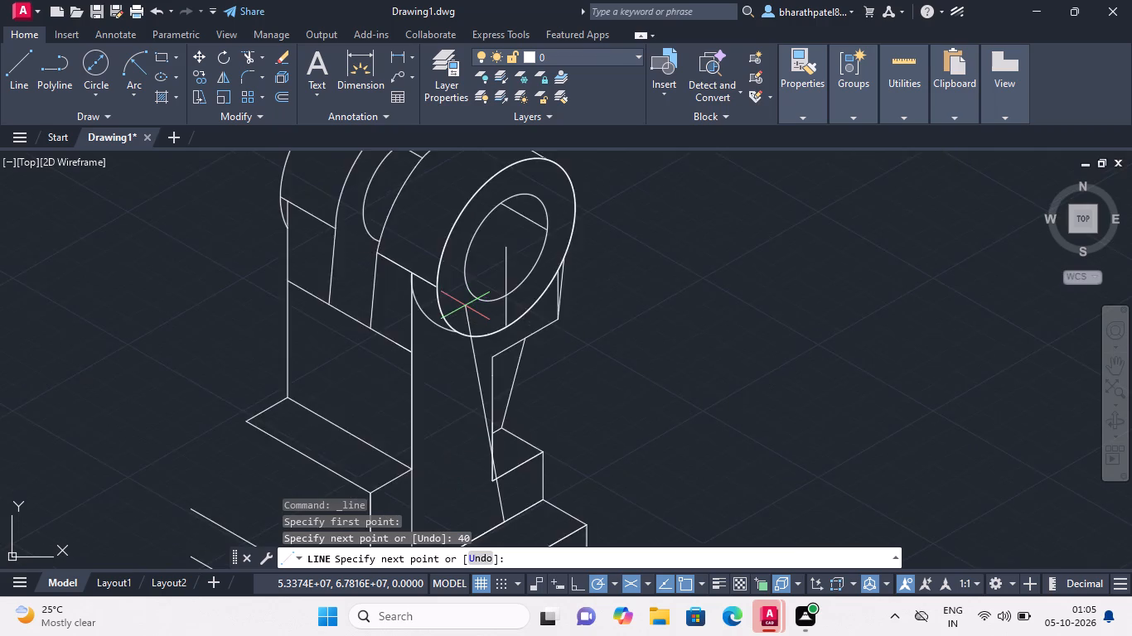
{"action": "scroll", "coordinate": [471, 311], "scroll_direction": "down", "scroll_amount": 3}
{"action": "scroll", "coordinate": [484, 382], "scroll_direction": "up", "scroll_amount": 3}
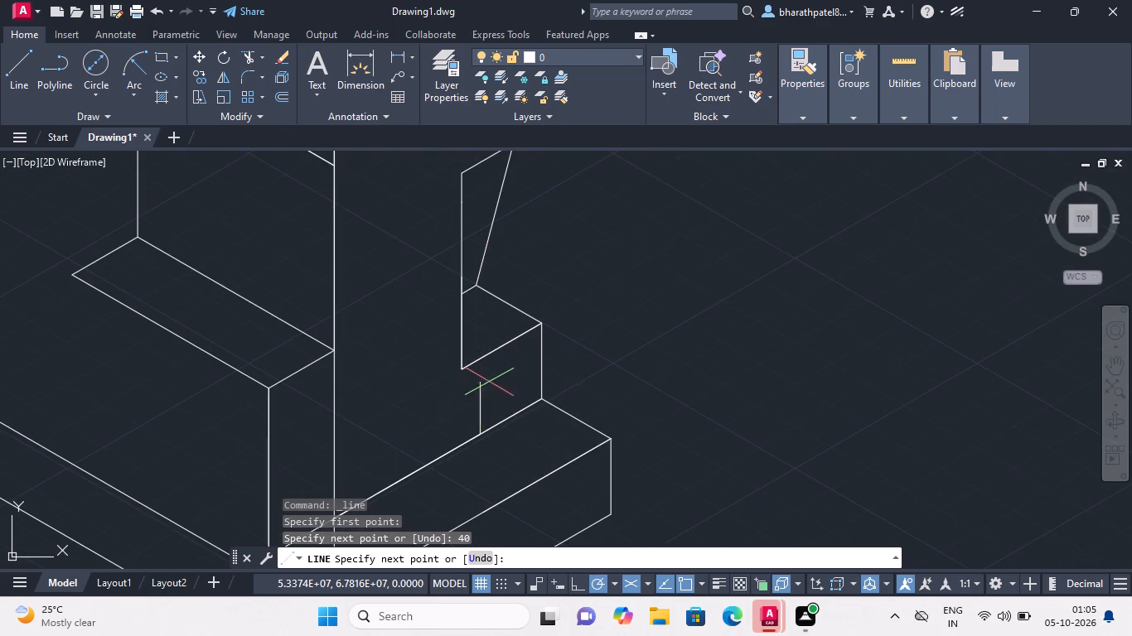
{"action": "left_click", "coordinate": [479, 330]}
{"action": "key", "text": "Escape"}
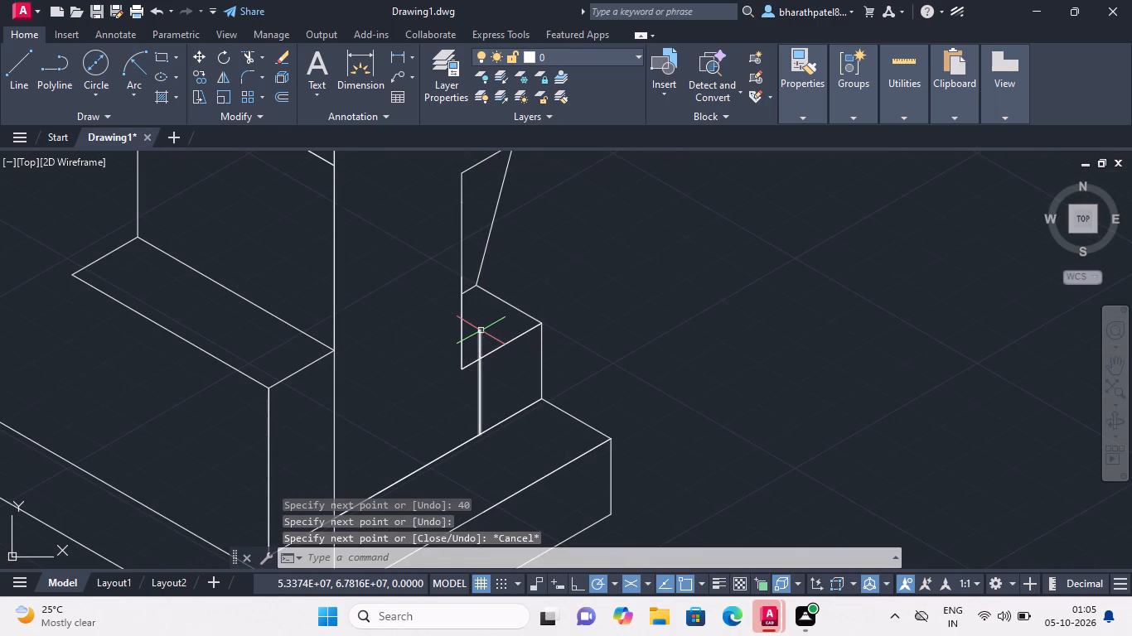
Trim the new vertical line's overhang above the small step's lower edge.
{"action": "left_click", "coordinate": [14, 66]}
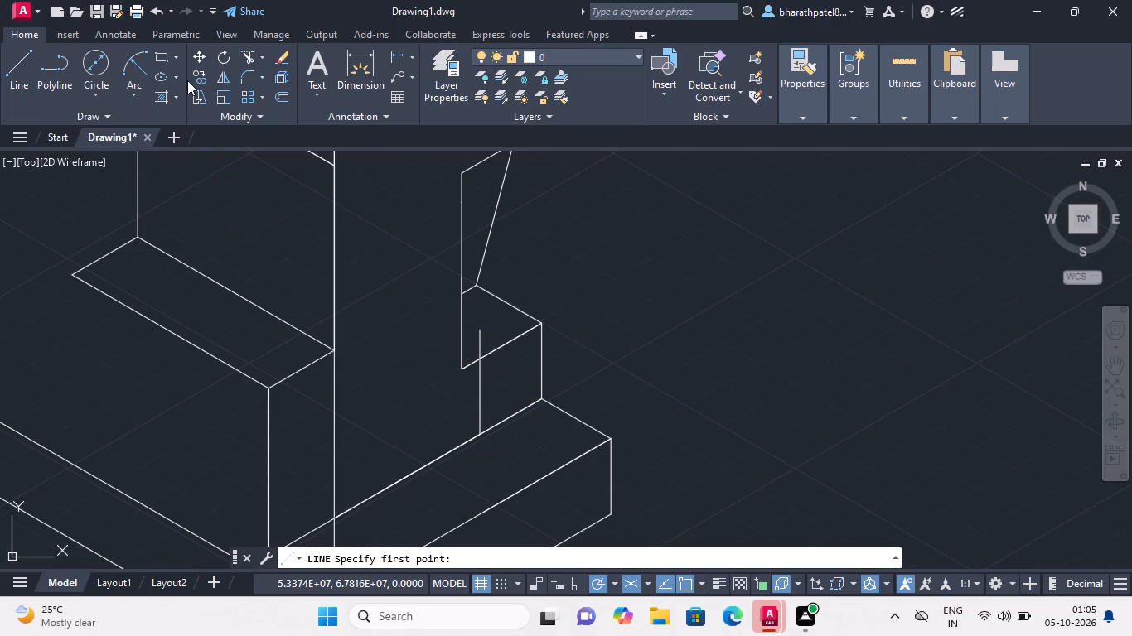
{"action": "left_click", "coordinate": [245, 56]}
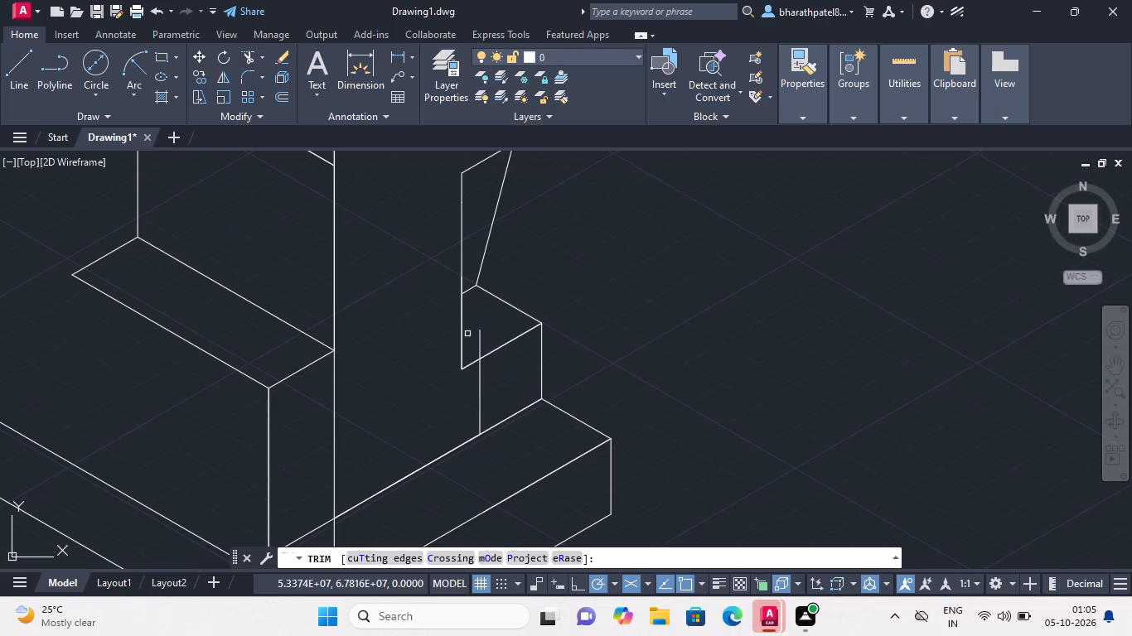
{"action": "left_click", "coordinate": [481, 343]}
{"action": "scroll", "coordinate": [628, 342], "scroll_direction": "down", "scroll_amount": 3}
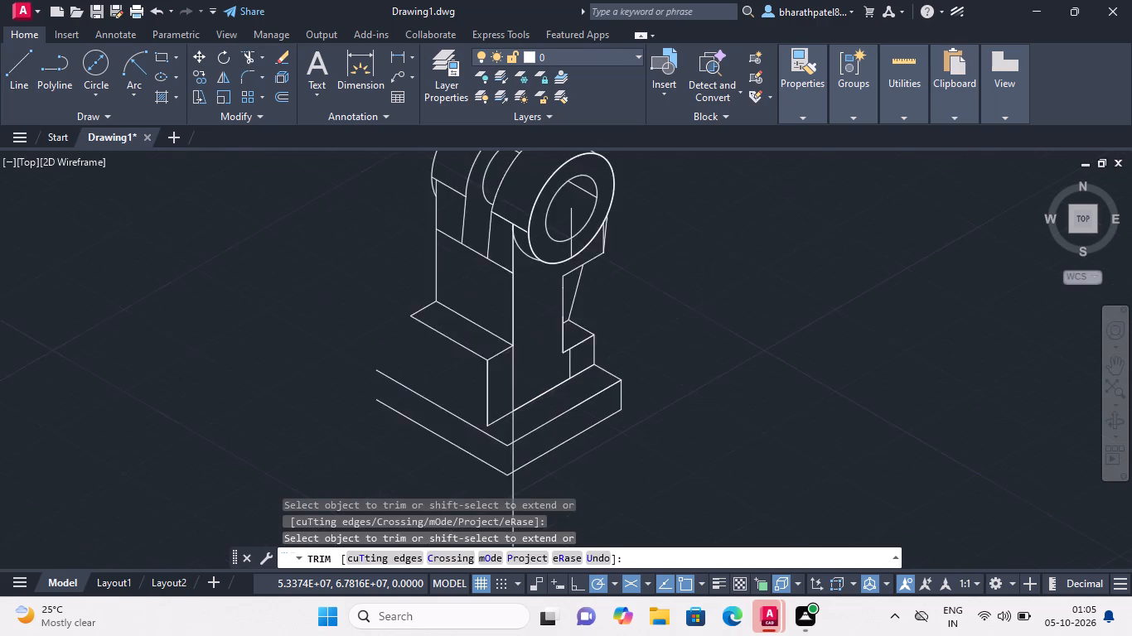
Draw a line at 330° from the foot of the short vertical line, extending past the base plate's upper front edge.
{"action": "left_click", "coordinate": [15, 71]}
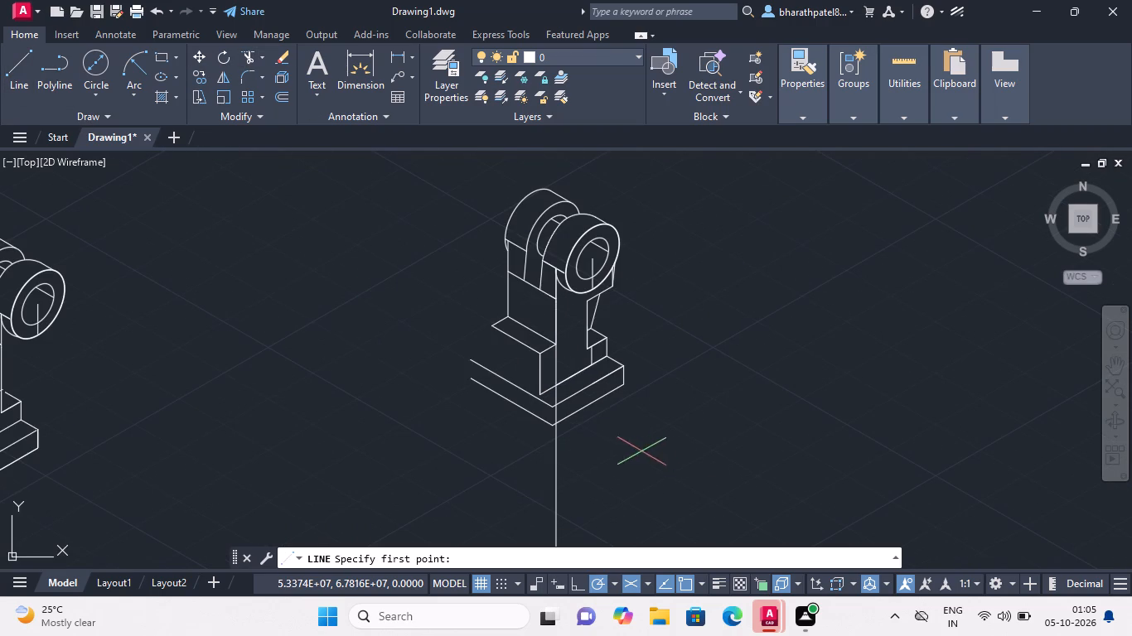
{"action": "scroll", "coordinate": [614, 389], "scroll_direction": "up", "scroll_amount": 3}
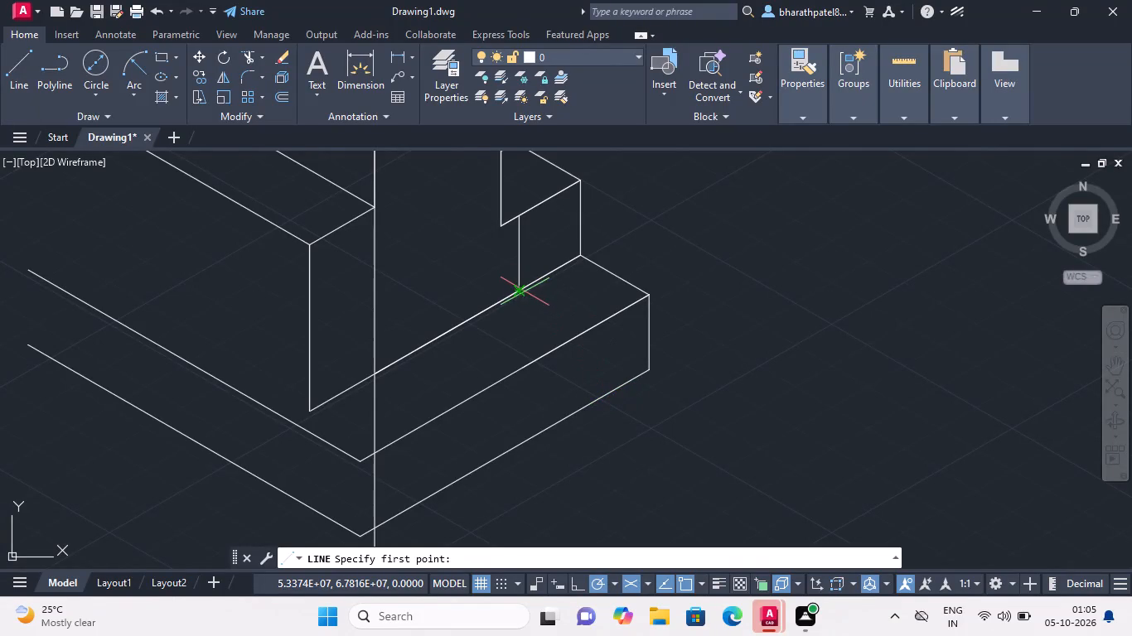
{"action": "left_click", "coordinate": [524, 291]}
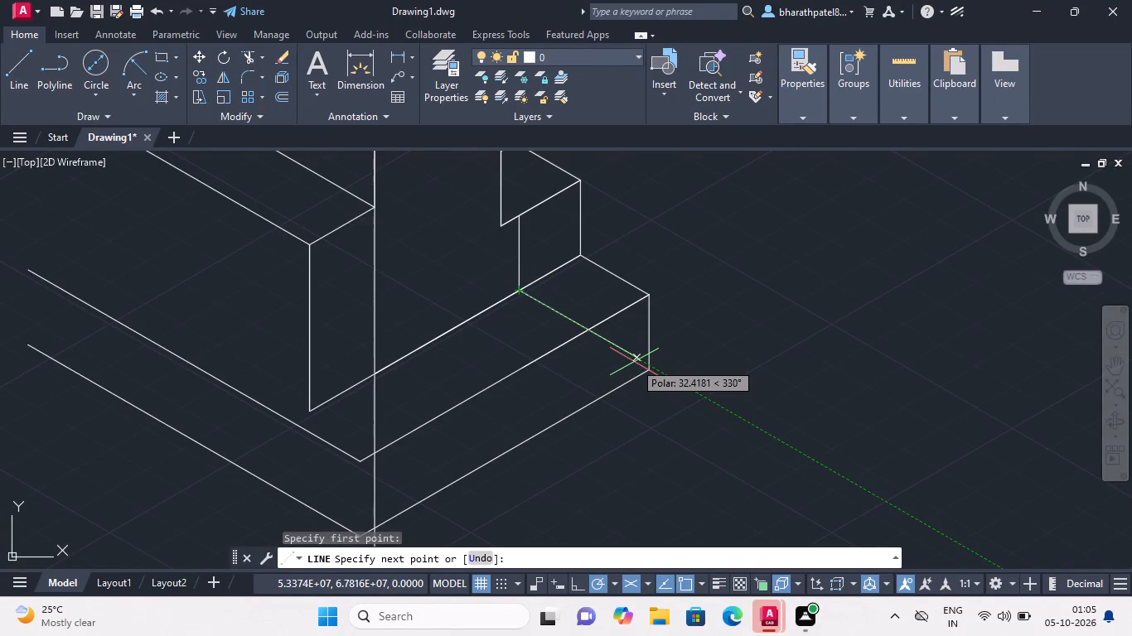
{"action": "left_click", "coordinate": [622, 351]}
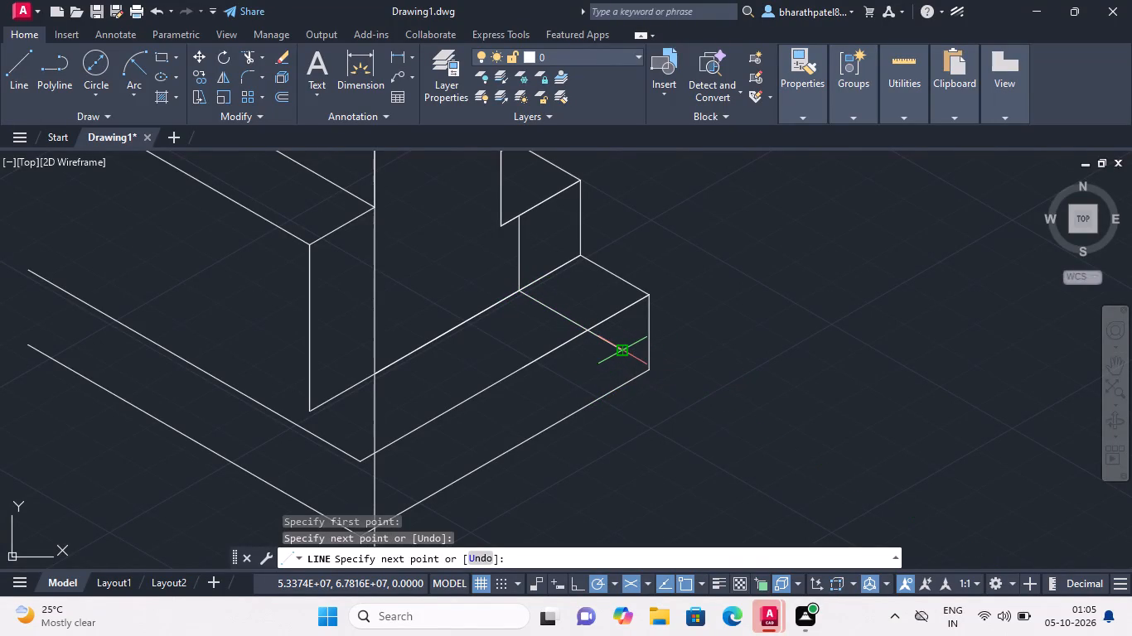
{"action": "key", "text": "Escape"}
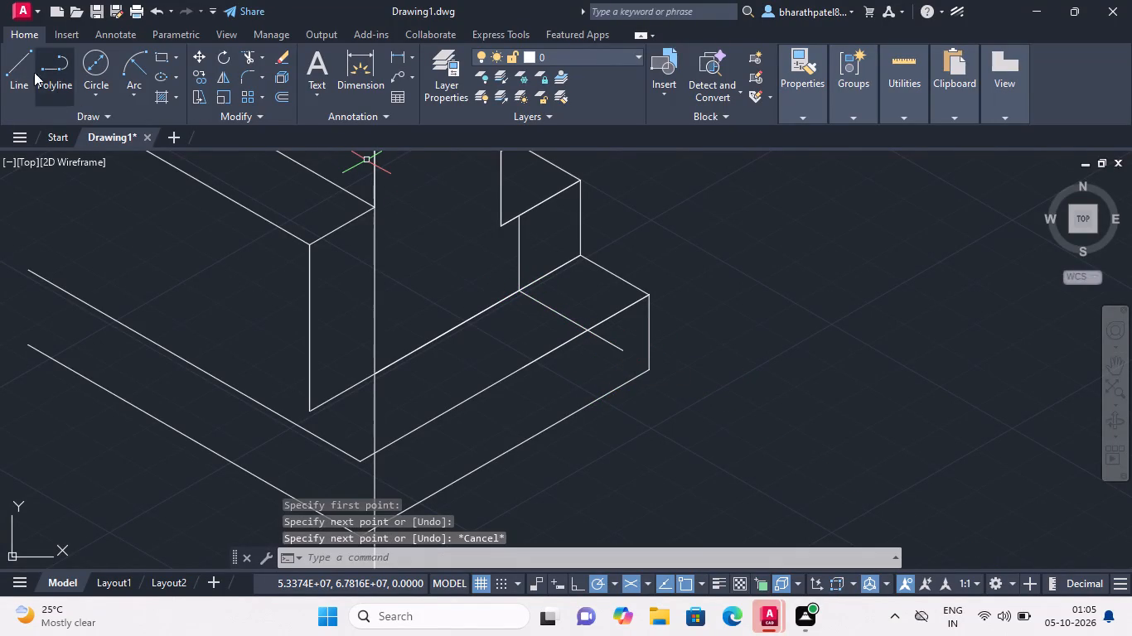
Draw a vertical line down from where the 330° line crosses the plate's upper front edge, past the plate's lower edge.
{"action": "left_click", "coordinate": [16, 70]}
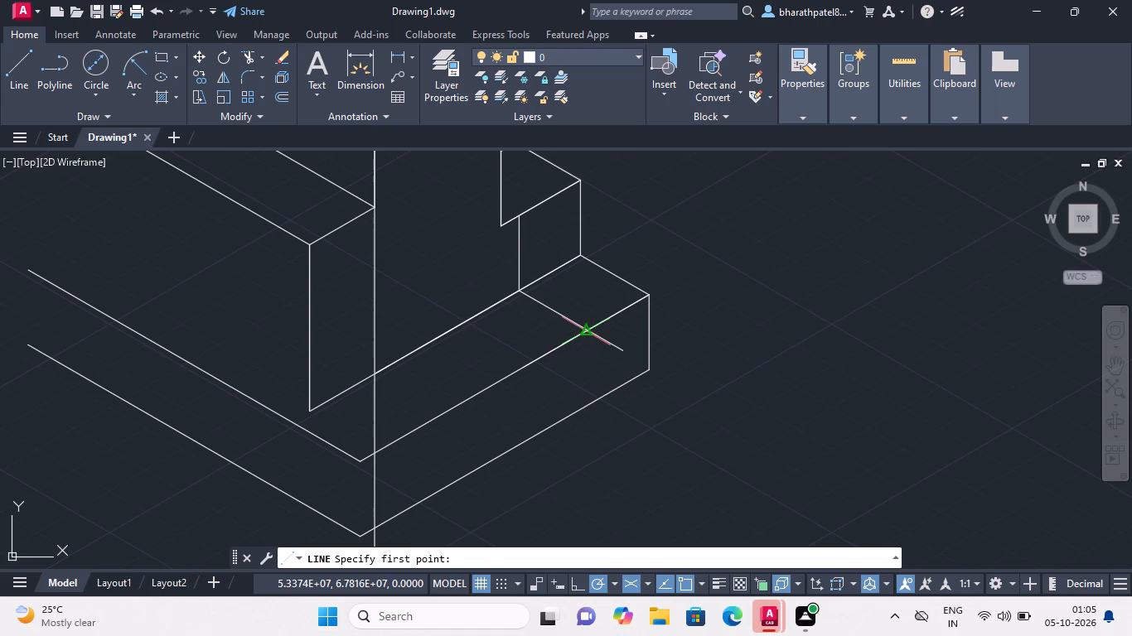
{"action": "left_click", "coordinate": [584, 332]}
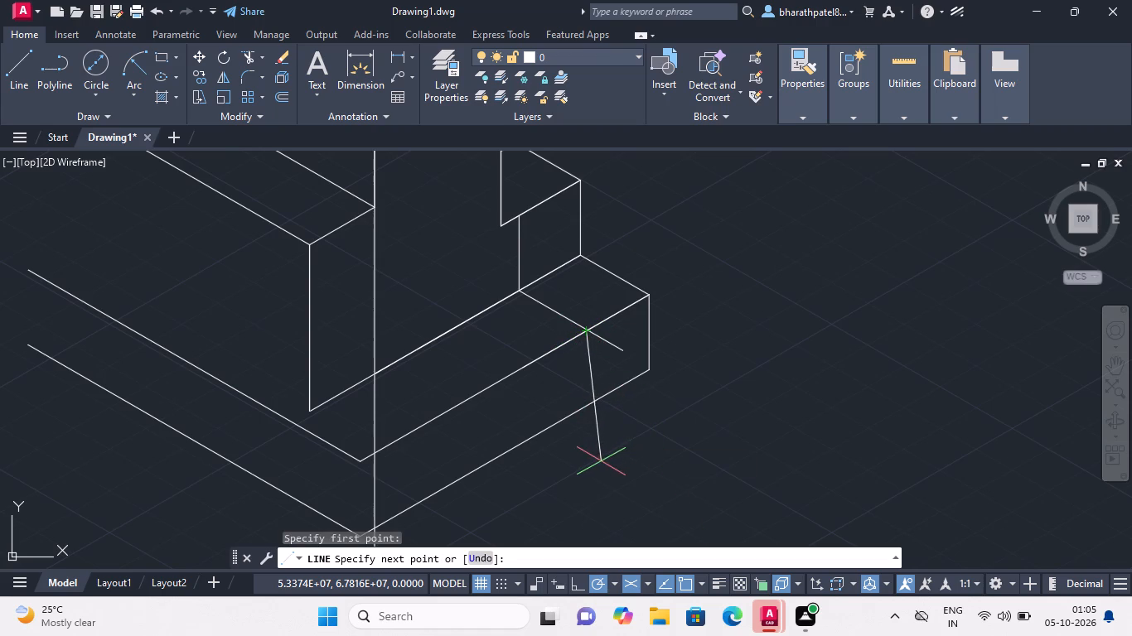
{"action": "left_click", "coordinate": [589, 463]}
{"action": "key", "text": "Escape"}
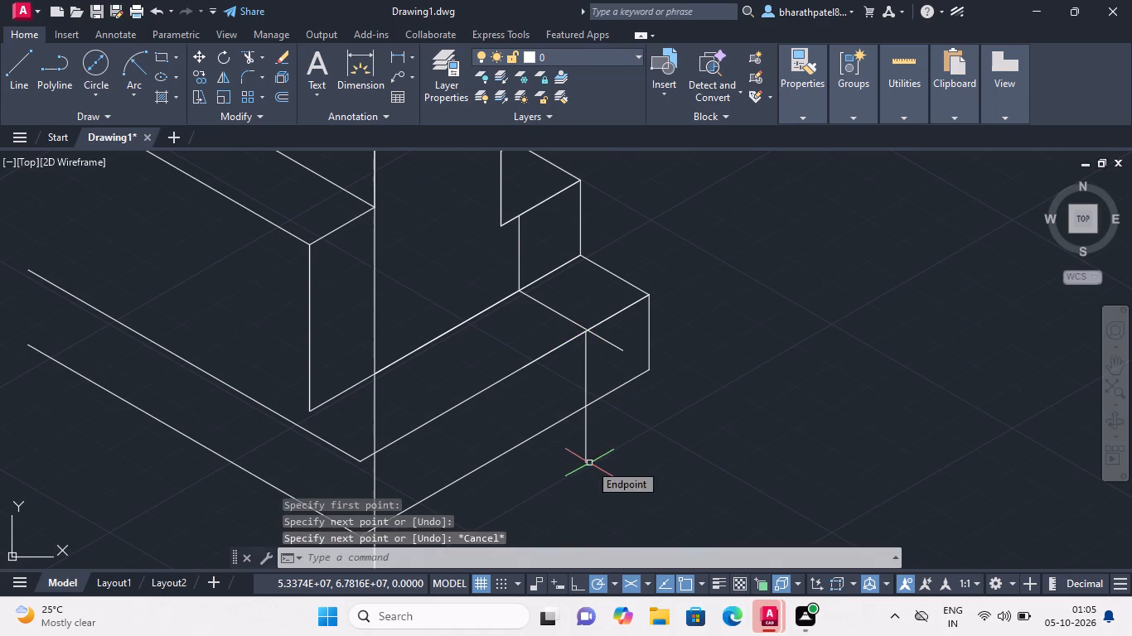
Trim the base plate's old end, its edges beyond the new end lines, and the 330° line's overhang.
{"action": "left_click", "coordinate": [244, 56]}
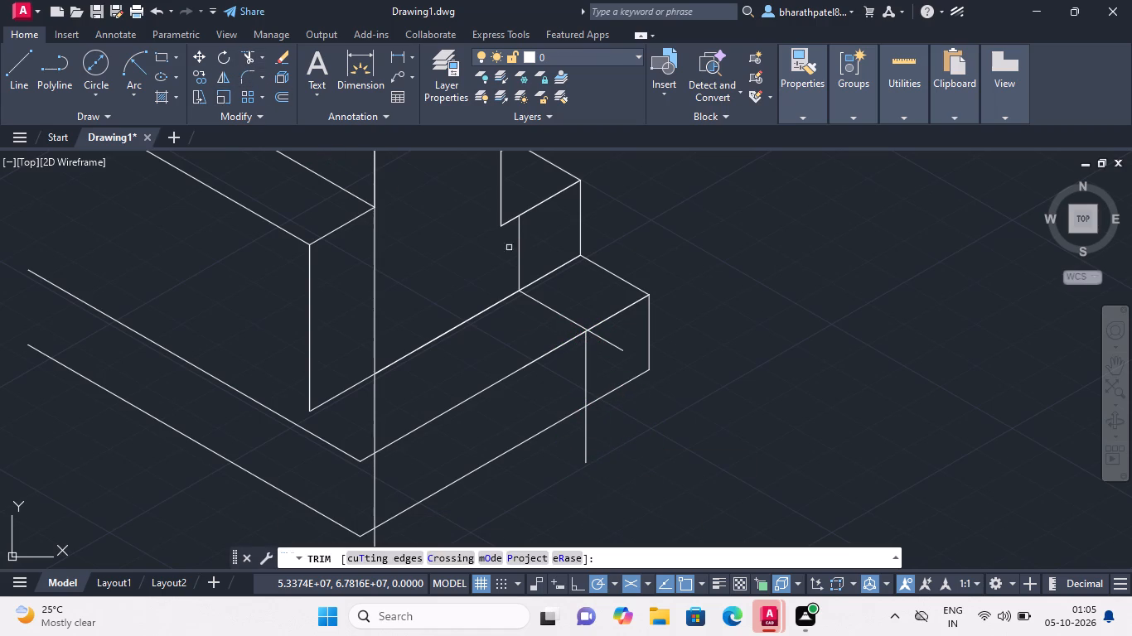
{"action": "left_click", "coordinate": [556, 262]}
{"action": "left_click", "coordinate": [655, 347]}
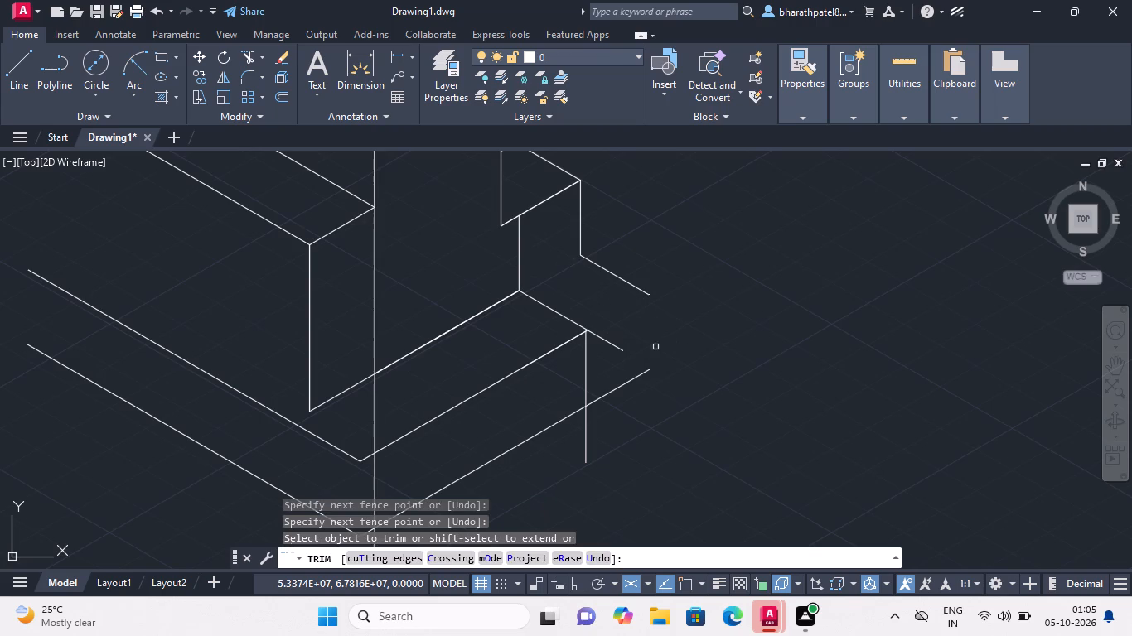
{"action": "left_click", "coordinate": [623, 330]}
{"action": "left_click", "coordinate": [598, 345]}
{"action": "left_click", "coordinate": [604, 352]}
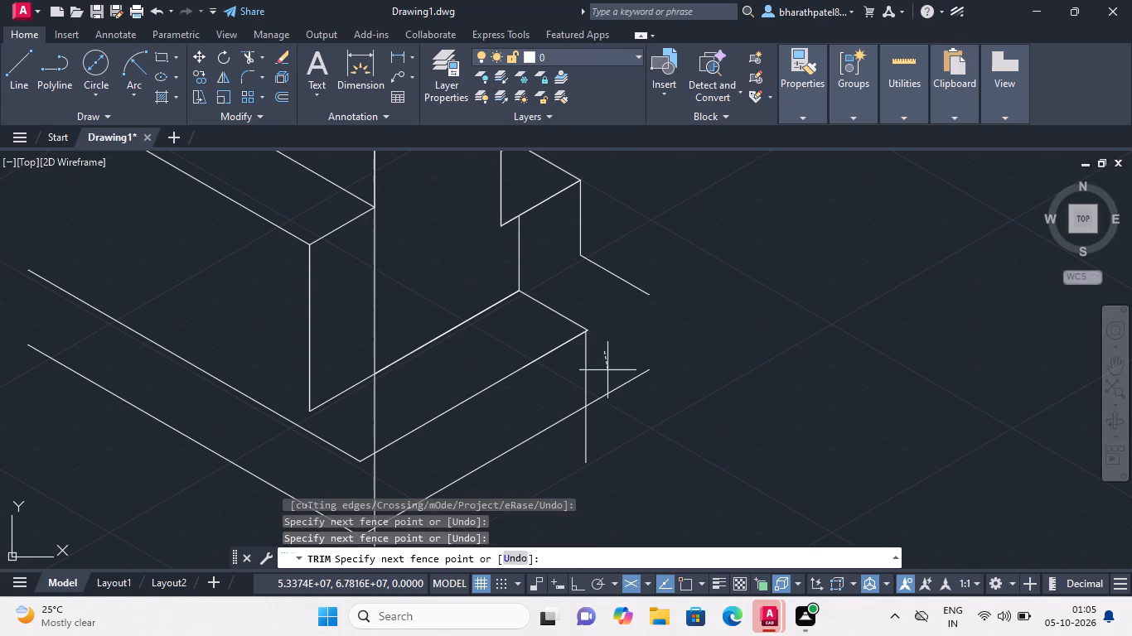
{"action": "left_click", "coordinate": [617, 414]}
{"action": "left_click", "coordinate": [631, 285]}
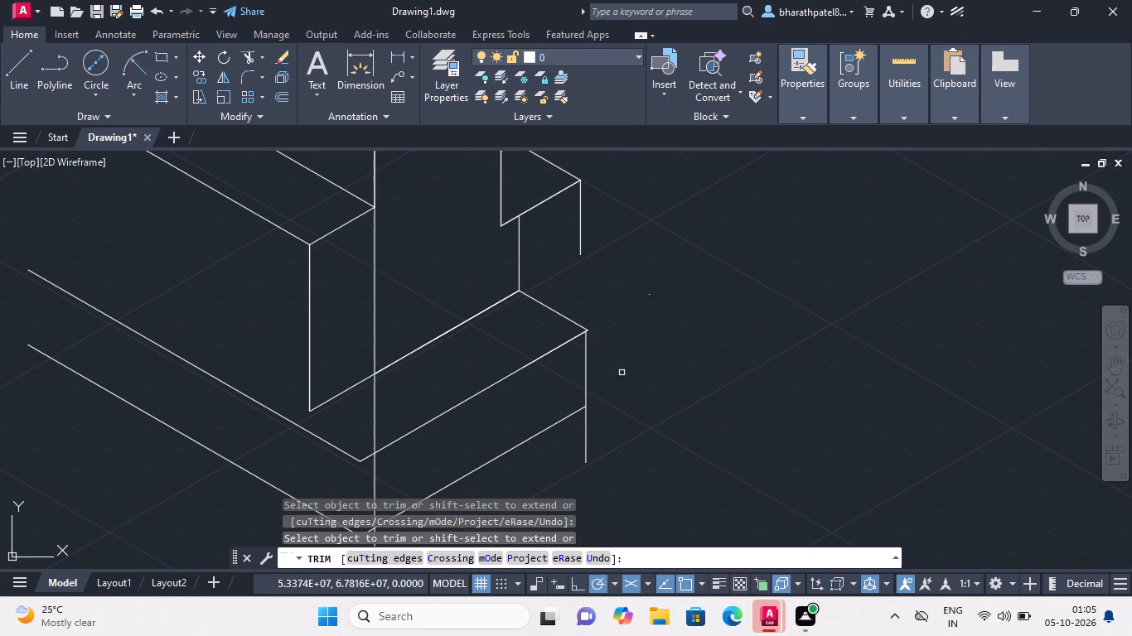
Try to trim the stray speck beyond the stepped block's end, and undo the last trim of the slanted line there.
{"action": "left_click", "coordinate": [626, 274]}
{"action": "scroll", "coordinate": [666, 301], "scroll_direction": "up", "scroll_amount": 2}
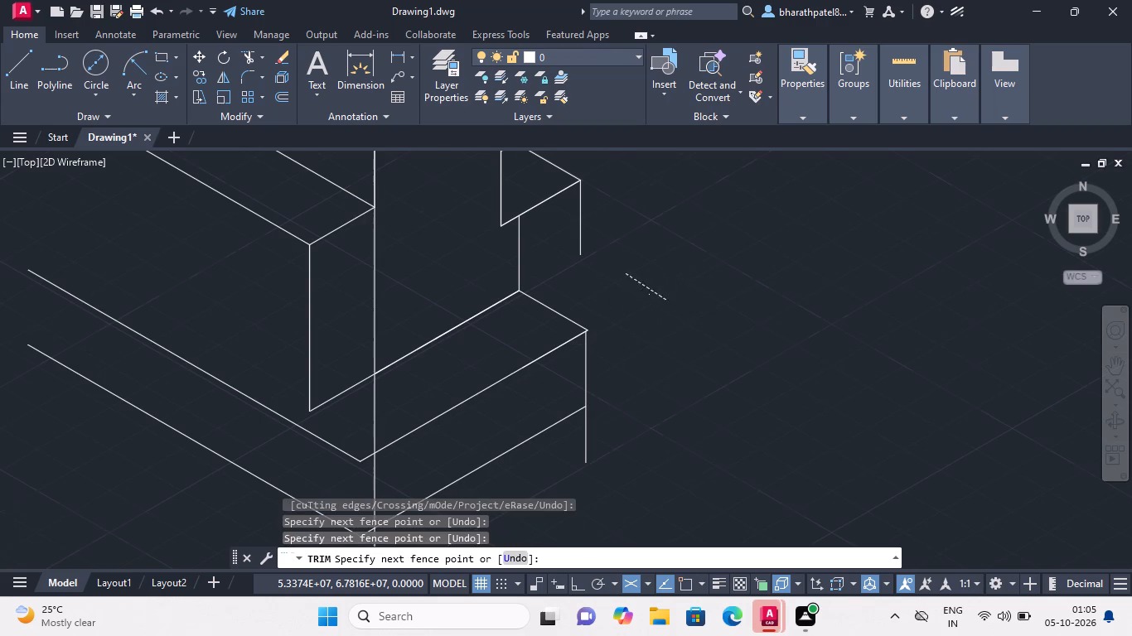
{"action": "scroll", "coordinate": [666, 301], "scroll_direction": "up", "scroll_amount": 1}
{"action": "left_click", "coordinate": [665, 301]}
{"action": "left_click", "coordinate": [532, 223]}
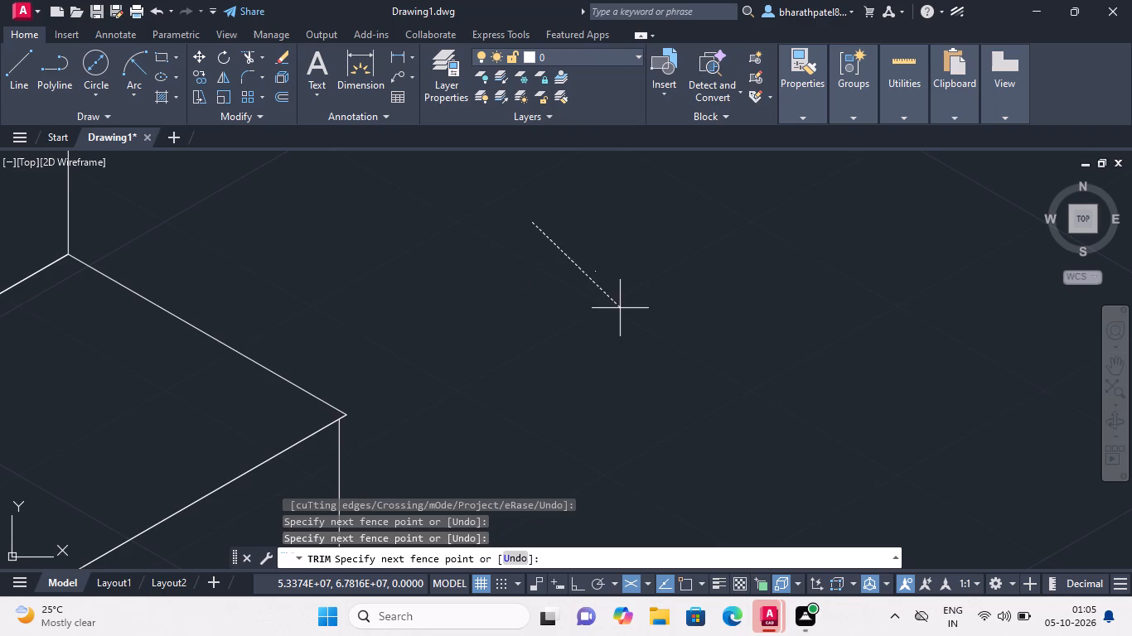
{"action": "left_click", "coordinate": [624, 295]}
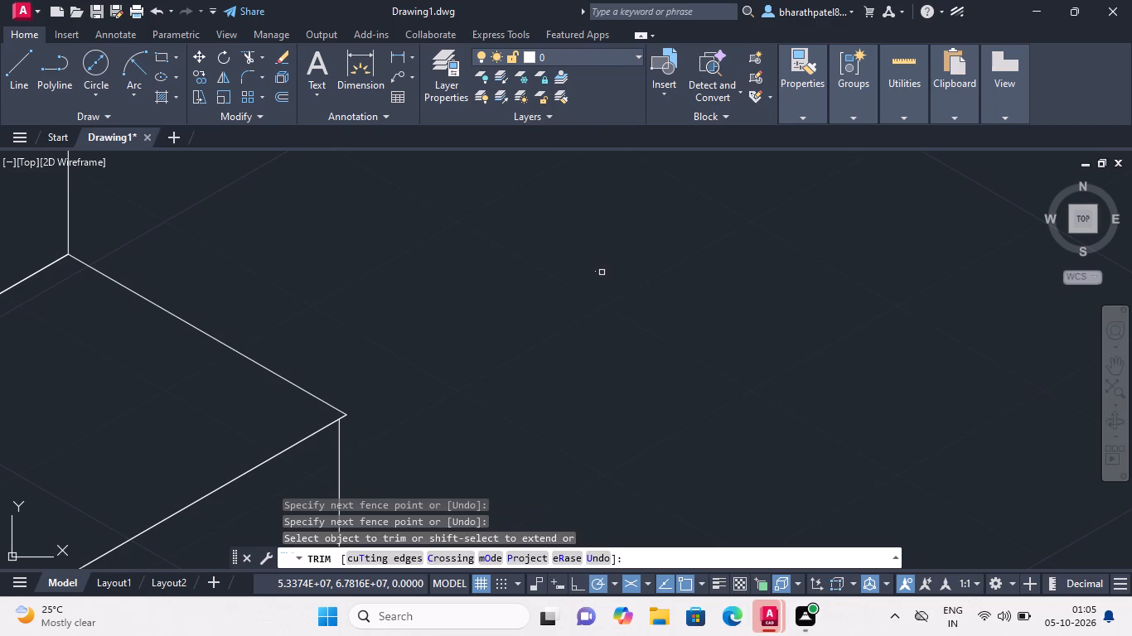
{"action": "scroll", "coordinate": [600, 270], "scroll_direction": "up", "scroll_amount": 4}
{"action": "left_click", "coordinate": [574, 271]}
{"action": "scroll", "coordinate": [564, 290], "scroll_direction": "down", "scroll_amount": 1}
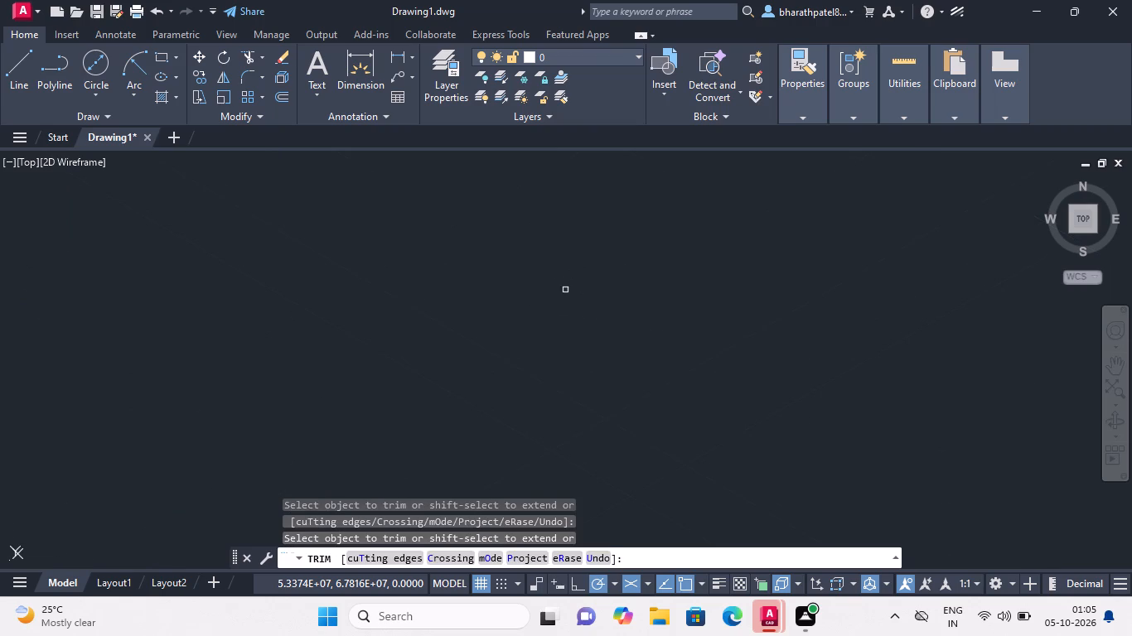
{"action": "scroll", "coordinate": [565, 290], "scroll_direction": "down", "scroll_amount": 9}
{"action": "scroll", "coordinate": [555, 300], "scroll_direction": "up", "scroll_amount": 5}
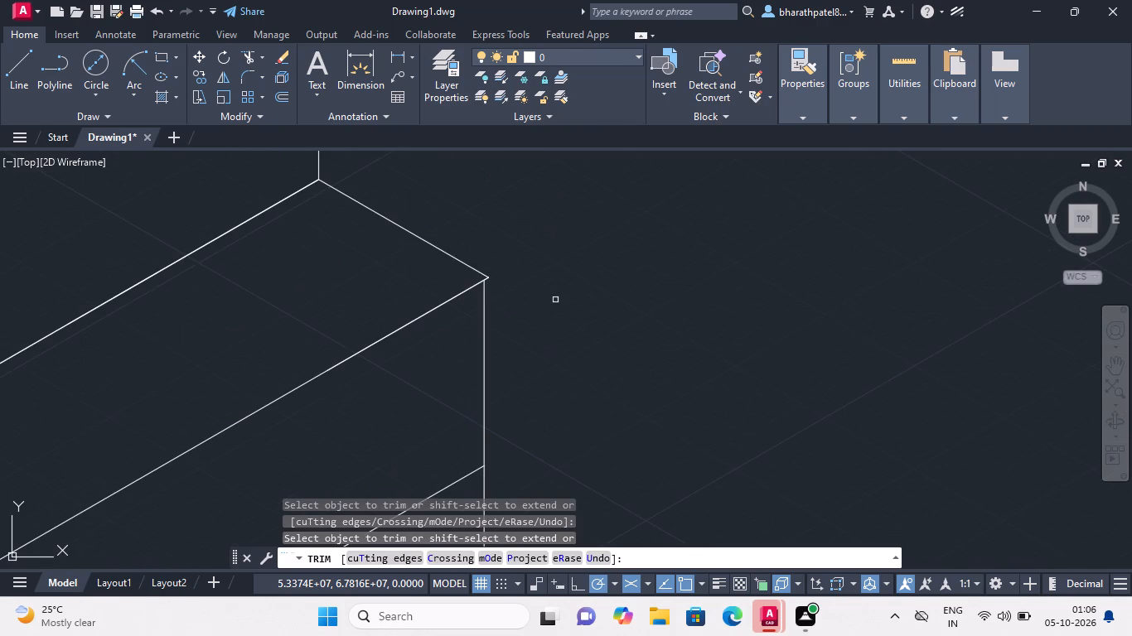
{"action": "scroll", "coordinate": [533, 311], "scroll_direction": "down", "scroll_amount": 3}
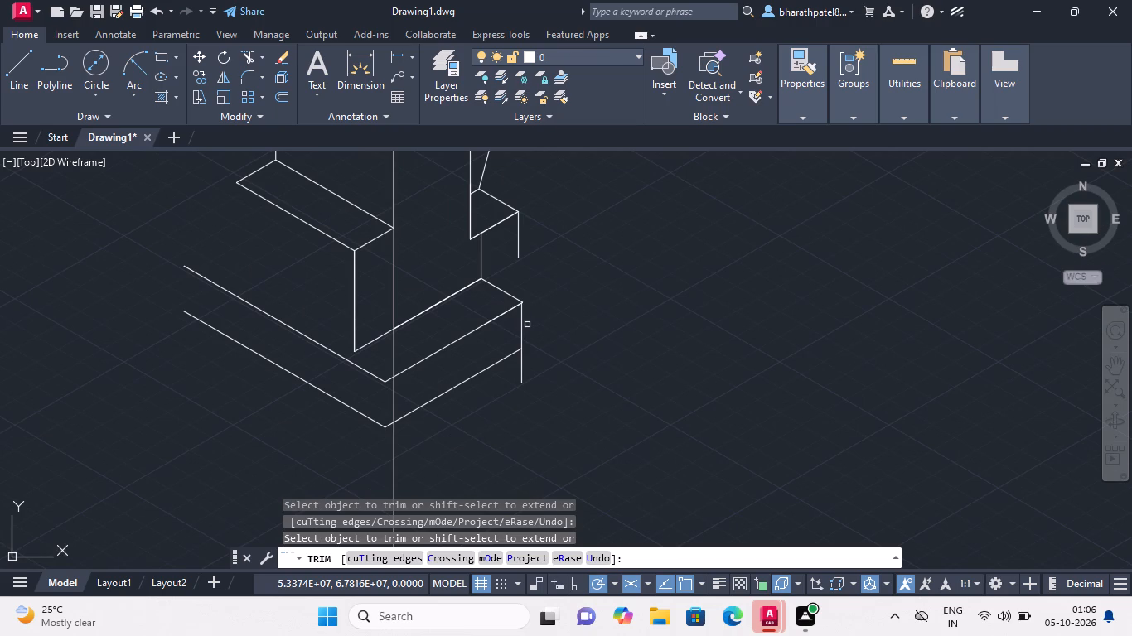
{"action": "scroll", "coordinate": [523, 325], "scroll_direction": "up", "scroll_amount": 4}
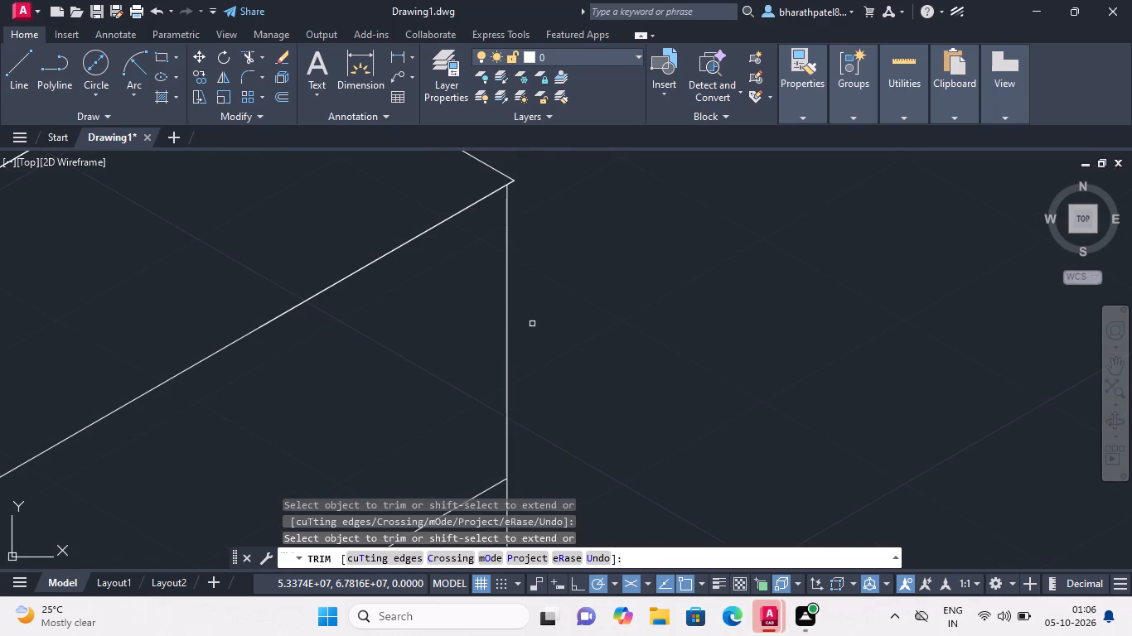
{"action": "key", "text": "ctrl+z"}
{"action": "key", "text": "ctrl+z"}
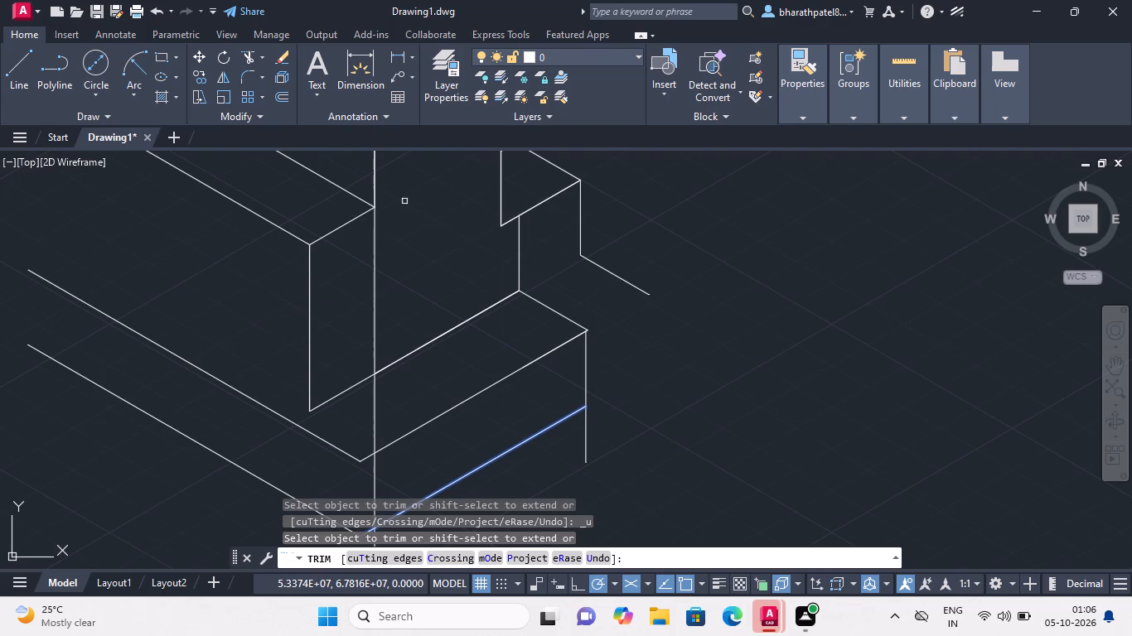
Trim away the leftover slanted stub and the short vertical line hanging below the small step's outer corner.
{"action": "left_click", "coordinate": [635, 286]}
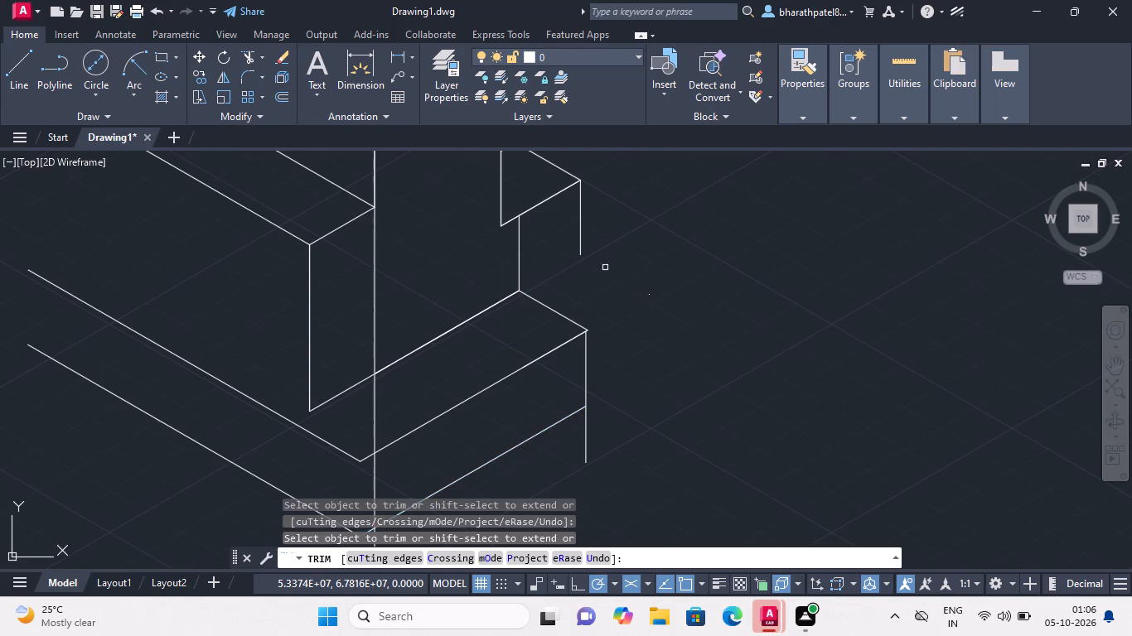
{"action": "scroll", "coordinate": [597, 328], "scroll_direction": "down", "scroll_amount": 4}
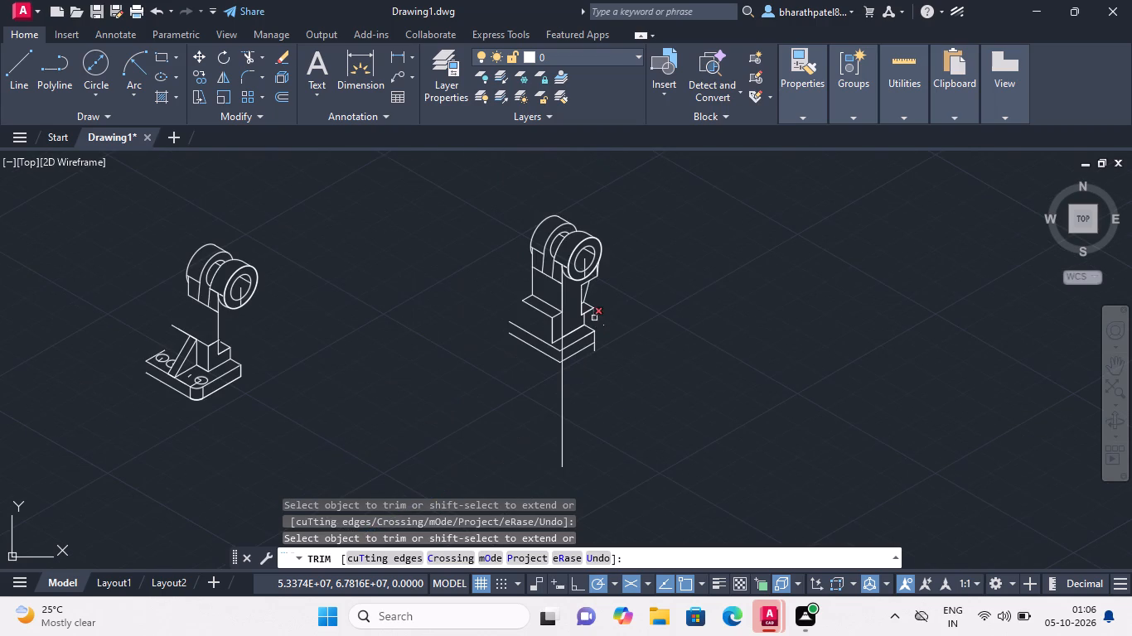
{"action": "scroll", "coordinate": [590, 318], "scroll_direction": "up", "scroll_amount": 4}
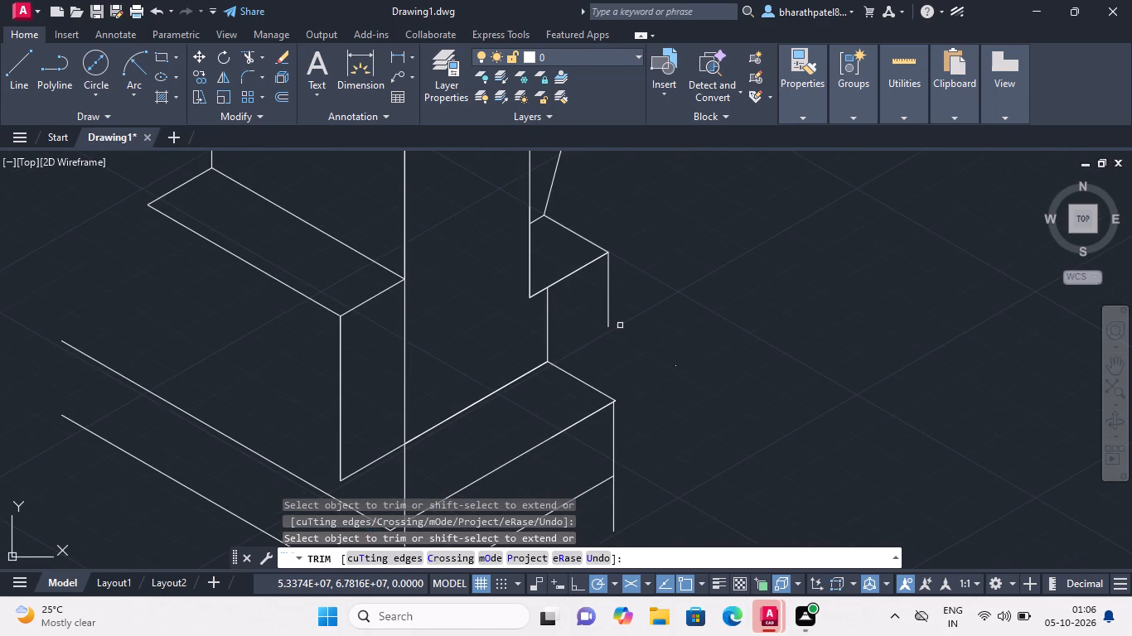
{"action": "left_click", "coordinate": [607, 302]}
Draw a line at 270° from the outer tip of the base plate's short upper end edge, extending past the plate's lower edge.
{"action": "left_click", "coordinate": [27, 65]}
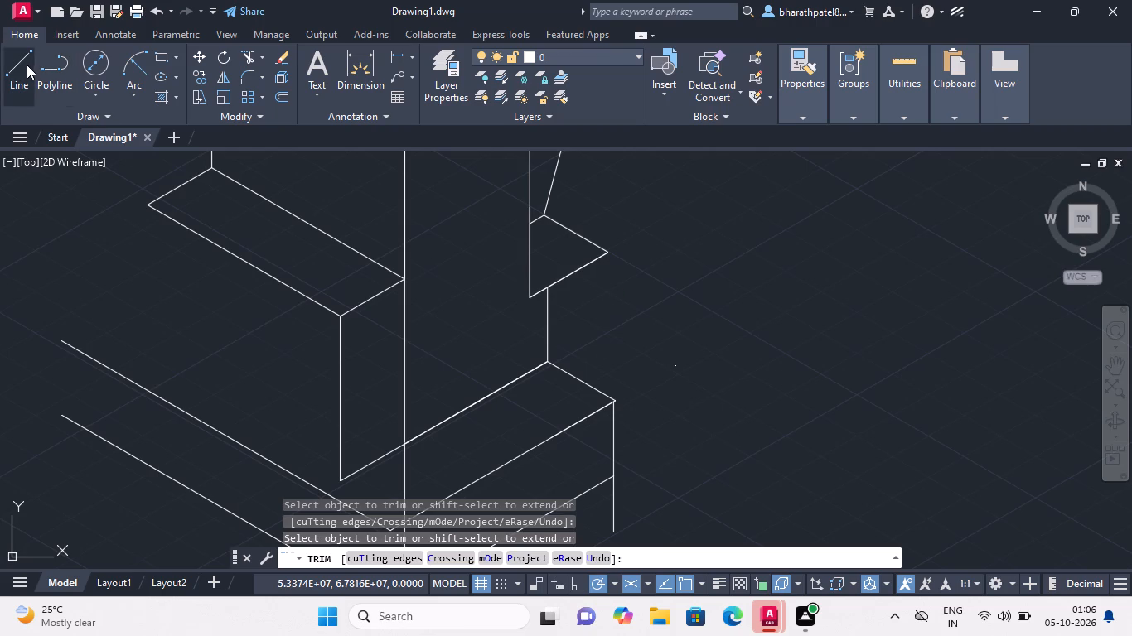
{"action": "scroll", "coordinate": [655, 457], "scroll_direction": "up", "scroll_amount": 4}
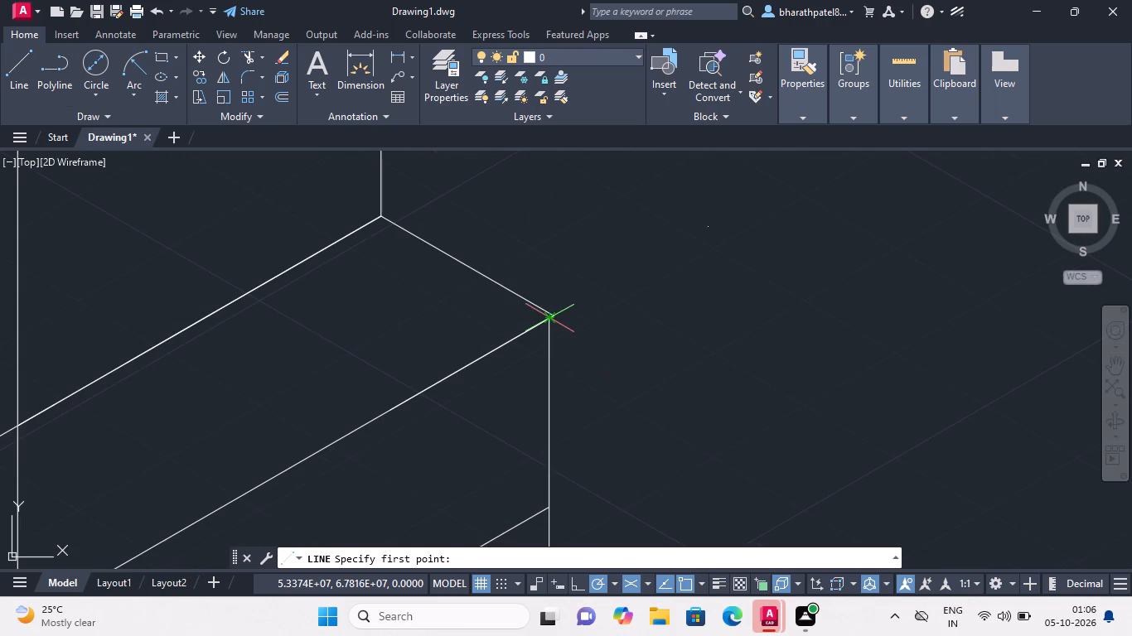
{"action": "left_click", "coordinate": [559, 312]}
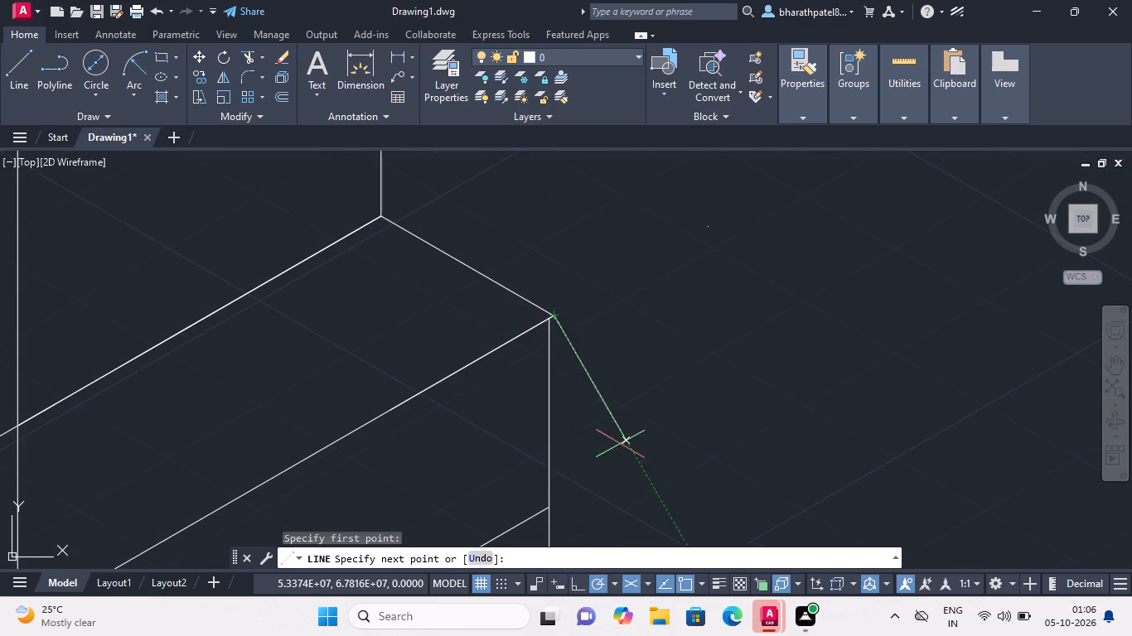
{"action": "scroll", "coordinate": [649, 370], "scroll_direction": "down", "scroll_amount": 3}
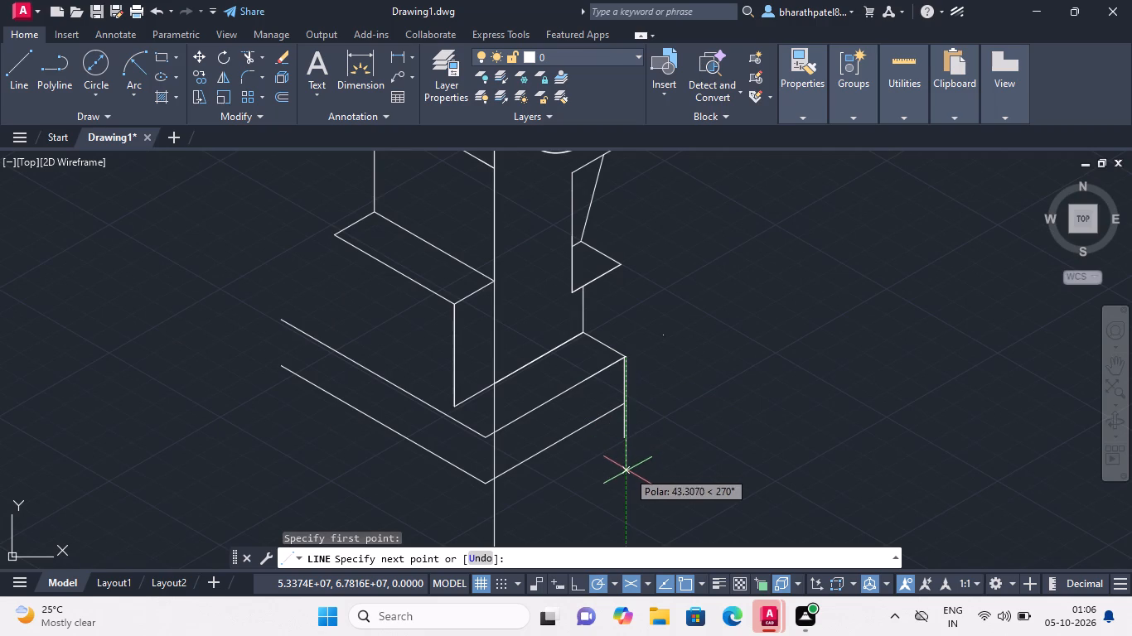
{"action": "left_click", "coordinate": [627, 475]}
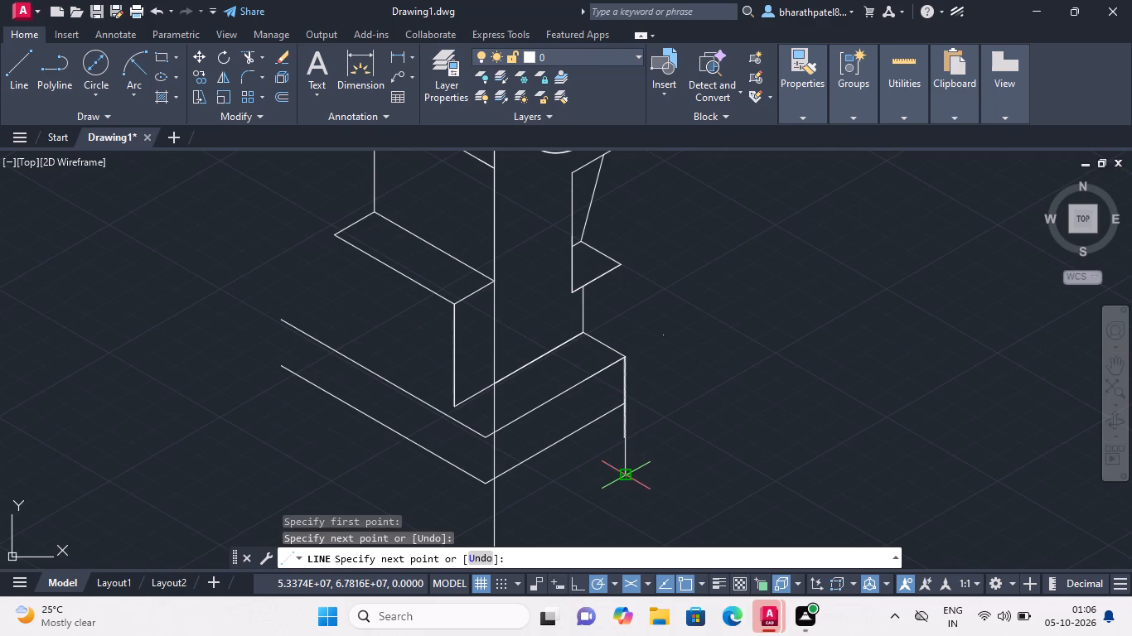
{"action": "key", "text": "Escape"}
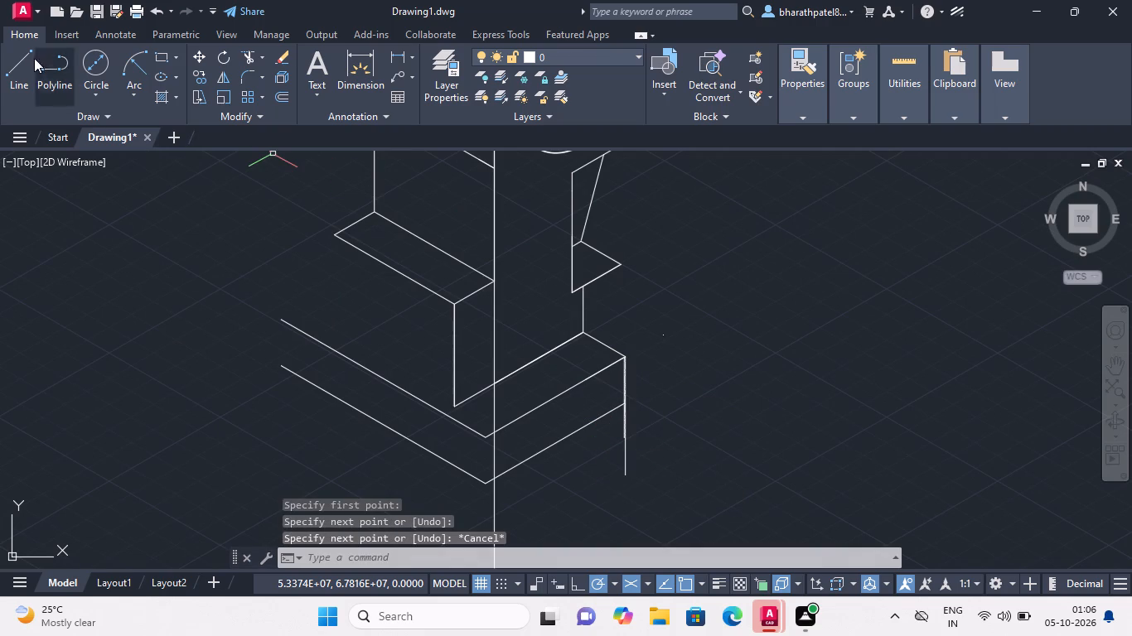
Trim away both parts of the old vertical end line just inside the base plate's new vertical line.
{"action": "left_click", "coordinate": [250, 58]}
{"action": "scroll", "coordinate": [626, 434], "scroll_direction": "up", "scroll_amount": 2}
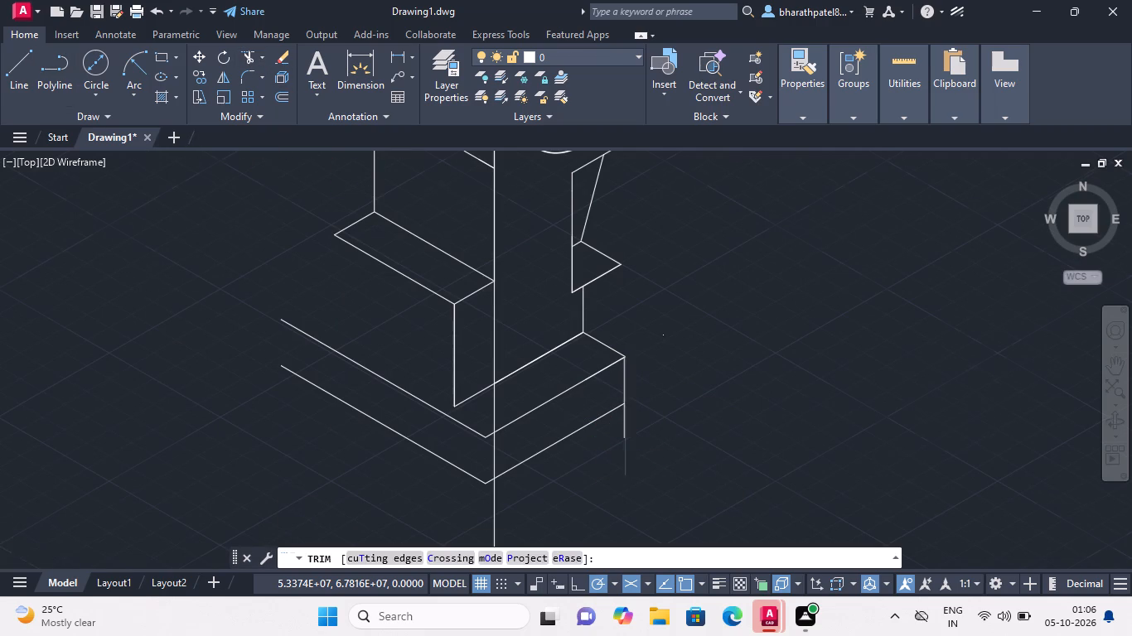
{"action": "scroll", "coordinate": [626, 434], "scroll_direction": "up", "scroll_amount": 2}
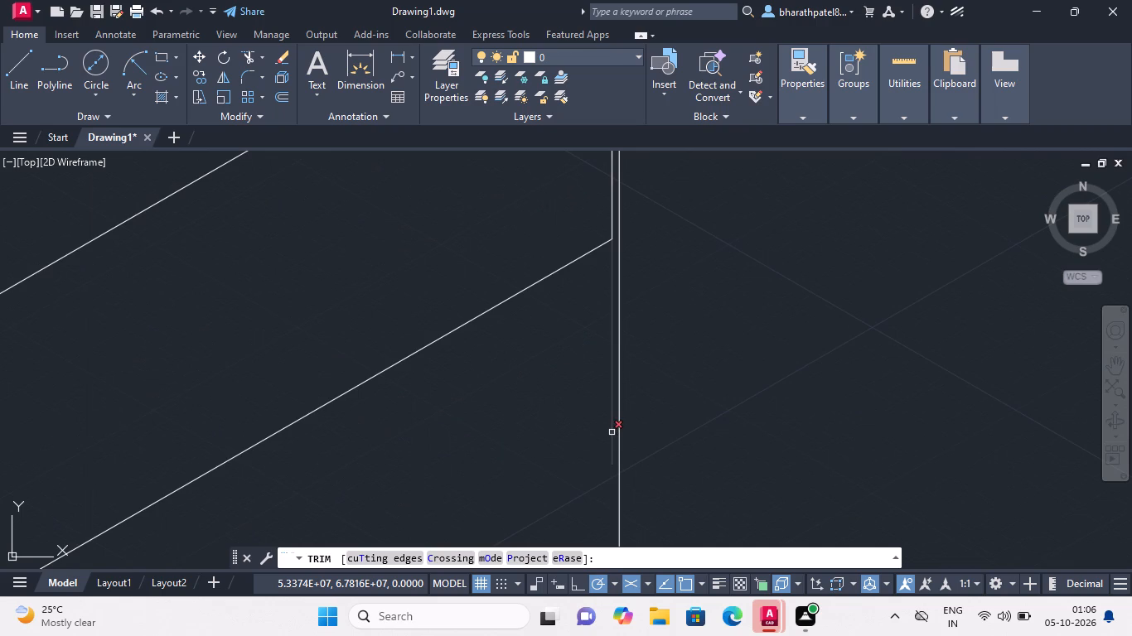
{"action": "left_click", "coordinate": [612, 432]}
{"action": "scroll", "coordinate": [629, 253], "scroll_direction": "down", "scroll_amount": 2}
{"action": "scroll", "coordinate": [620, 178], "scroll_direction": "down", "scroll_amount": 4}
{"action": "scroll", "coordinate": [617, 183], "scroll_direction": "up", "scroll_amount": 3}
{"action": "scroll", "coordinate": [625, 283], "scroll_direction": "up", "scroll_amount": 5}
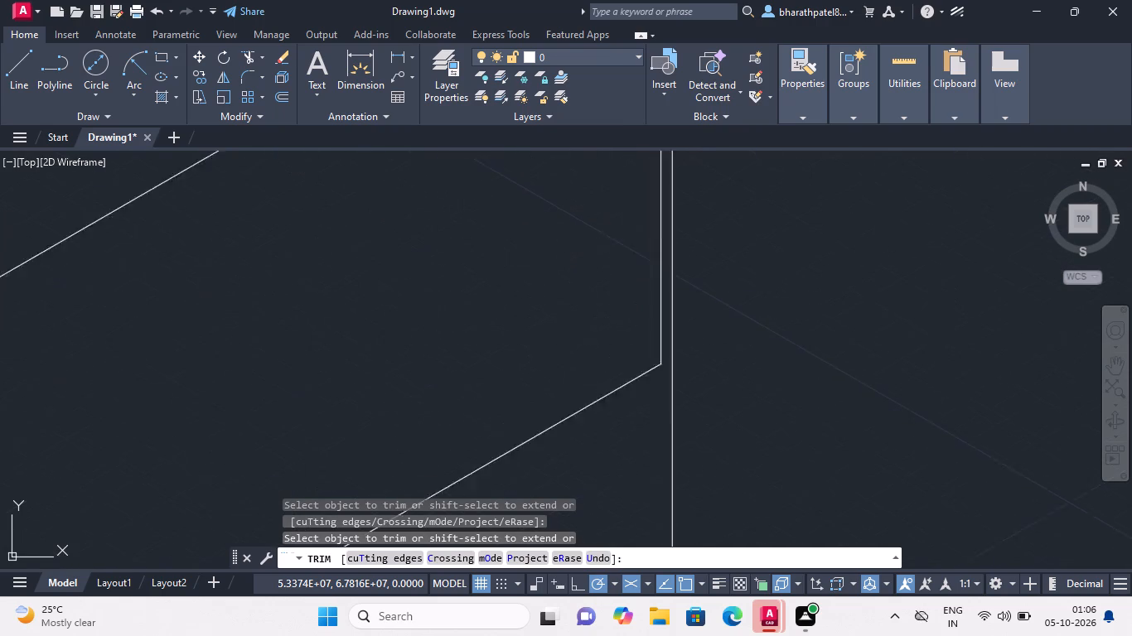
{"action": "left_click", "coordinate": [684, 291]}
{"action": "scroll", "coordinate": [684, 295], "scroll_direction": "down", "scroll_amount": 5}
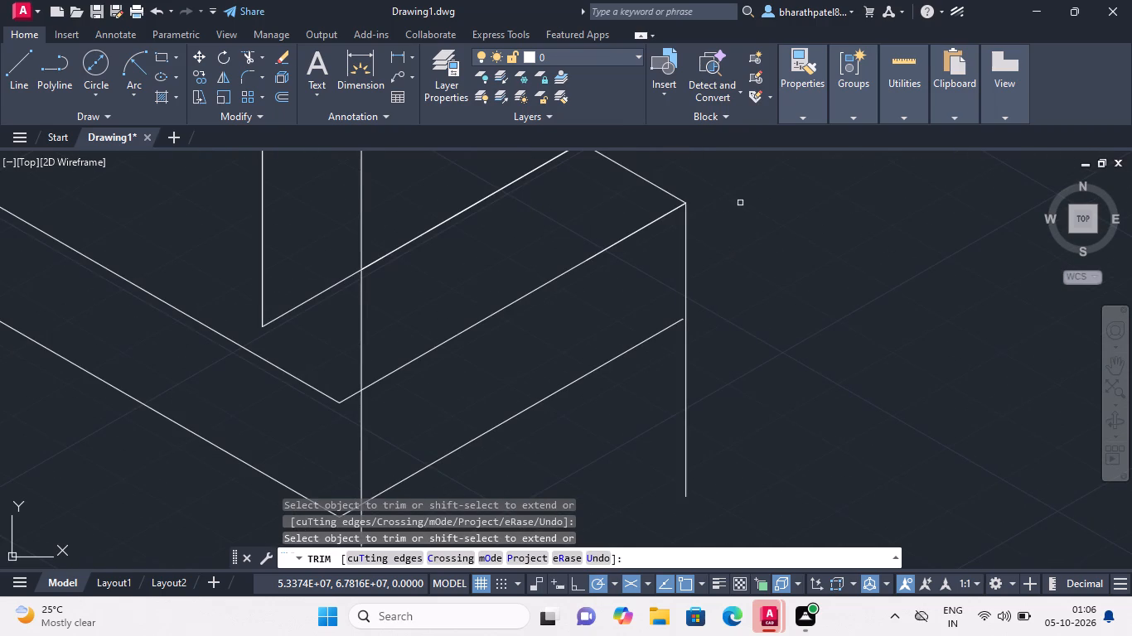
Close the gap at the plate's lower end corner with a line along the lower front edge, trimmed back to the vertical line.
{"action": "left_click", "coordinate": [14, 72]}
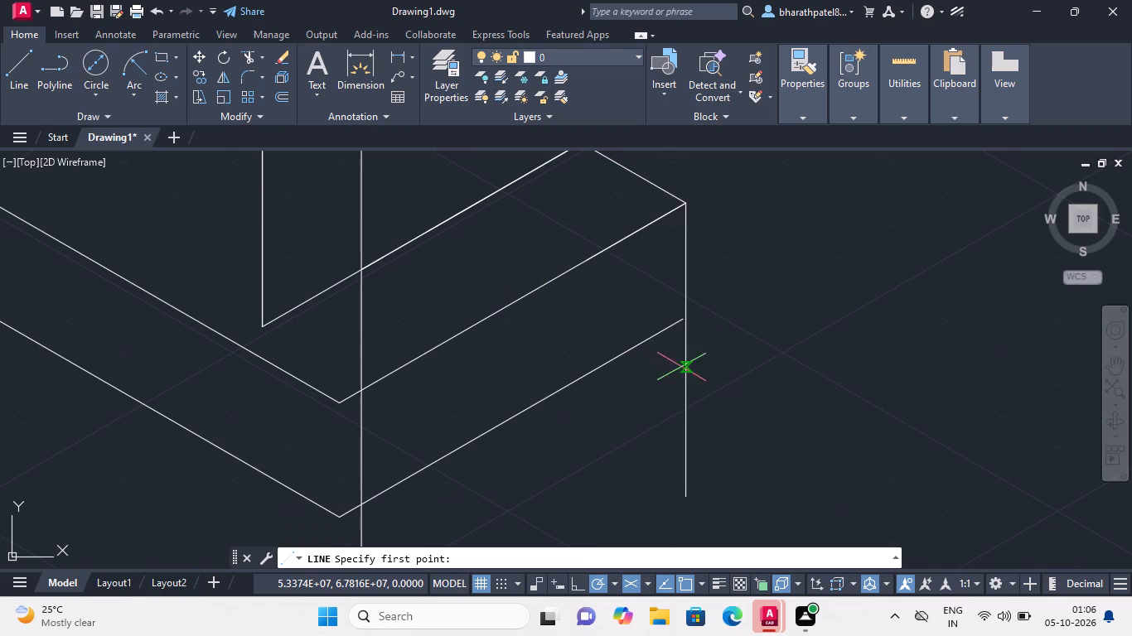
{"action": "left_click", "coordinate": [670, 329]}
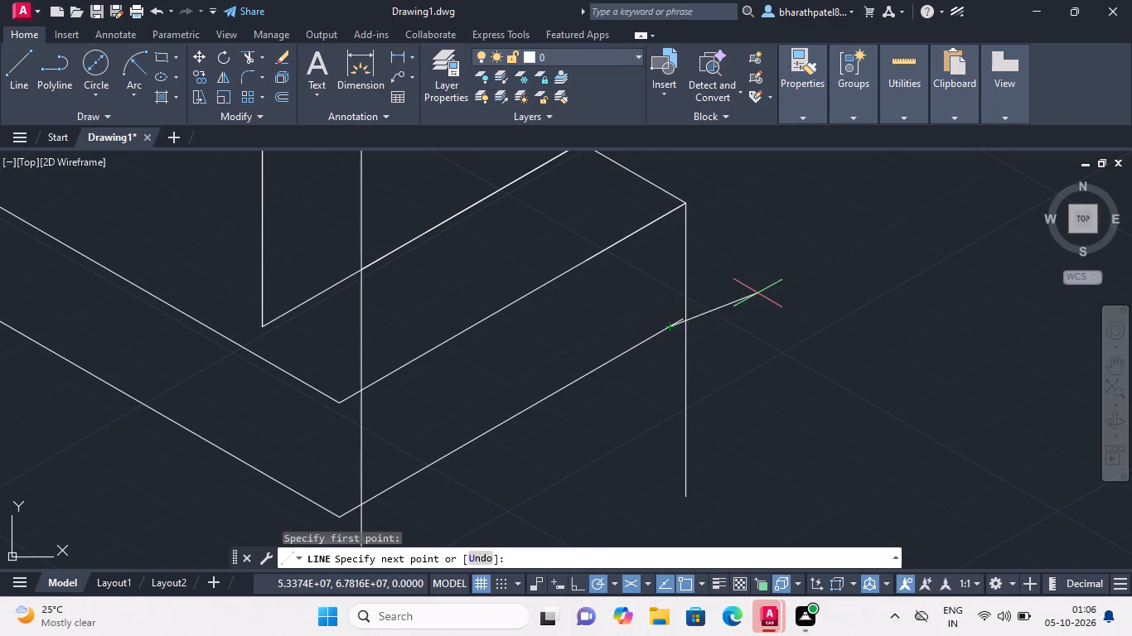
{"action": "left_click", "coordinate": [758, 277]}
{"action": "key", "text": "Escape"}
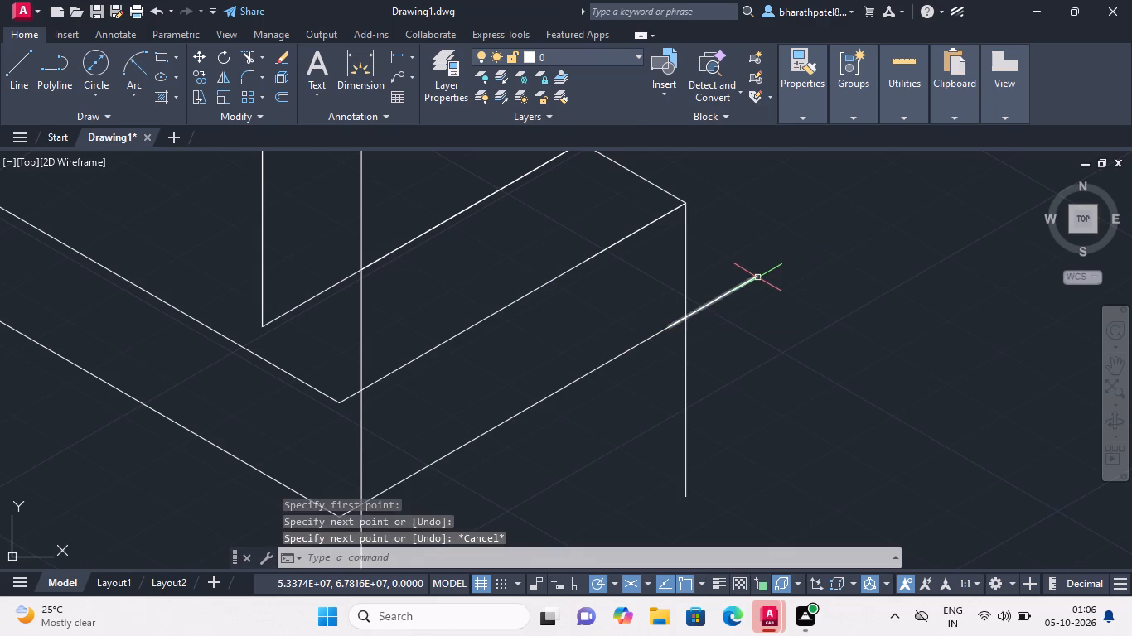
{"action": "left_click", "coordinate": [253, 55]}
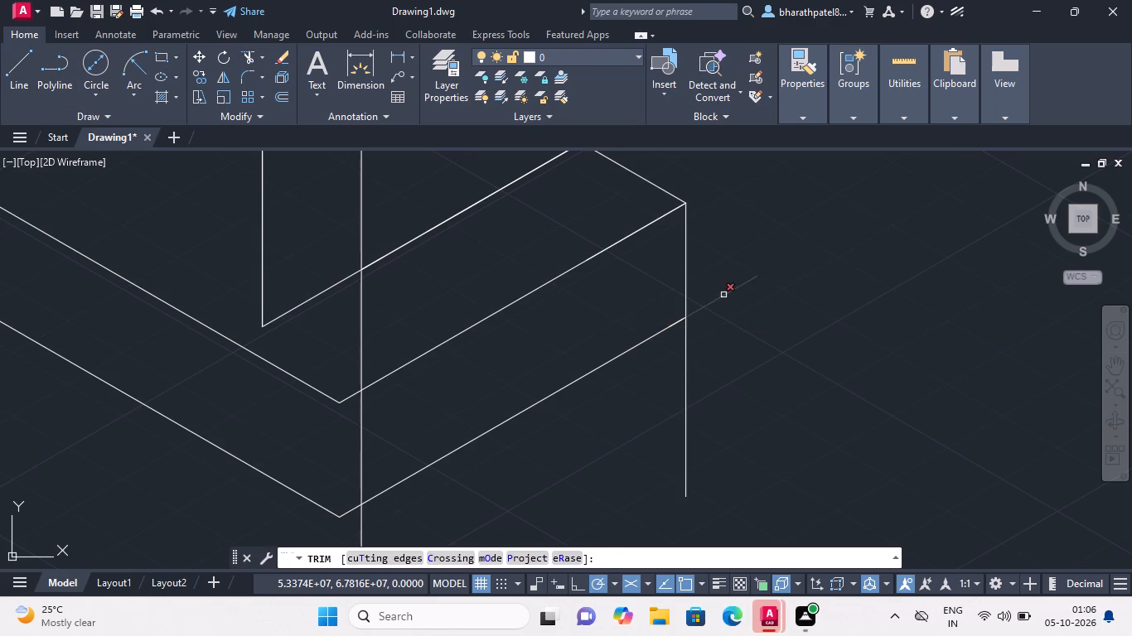
{"action": "left_click", "coordinate": [723, 295]}
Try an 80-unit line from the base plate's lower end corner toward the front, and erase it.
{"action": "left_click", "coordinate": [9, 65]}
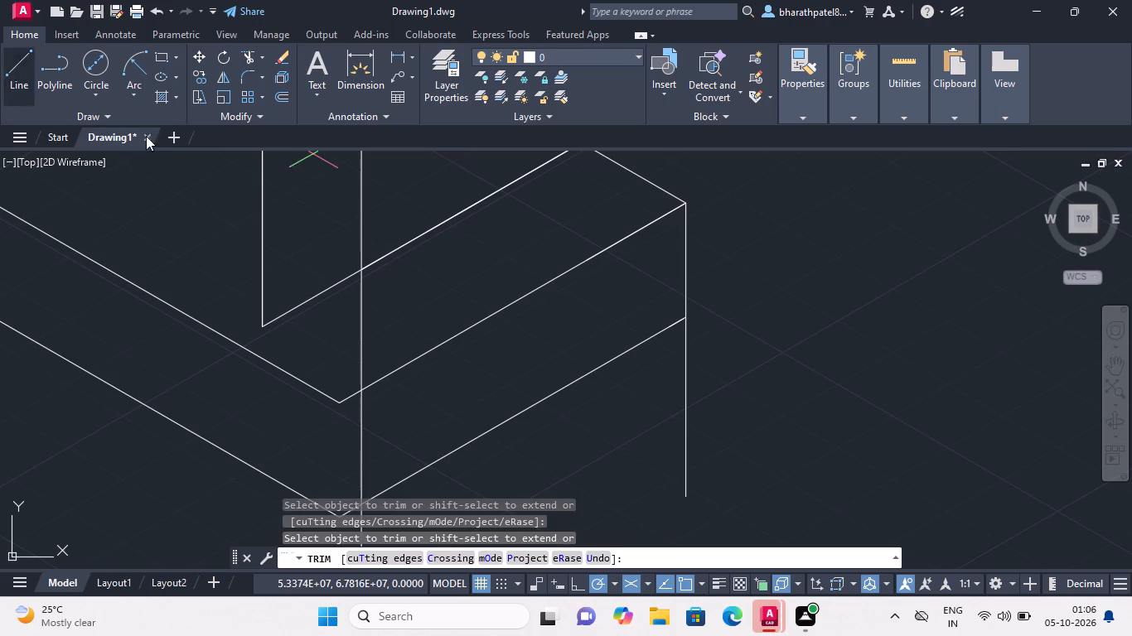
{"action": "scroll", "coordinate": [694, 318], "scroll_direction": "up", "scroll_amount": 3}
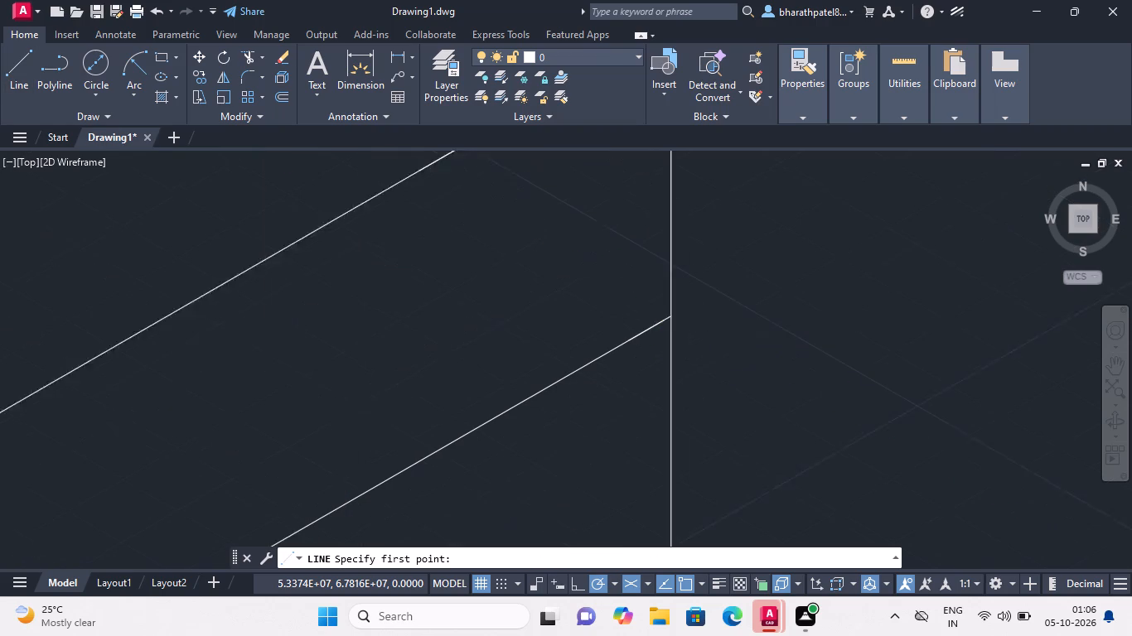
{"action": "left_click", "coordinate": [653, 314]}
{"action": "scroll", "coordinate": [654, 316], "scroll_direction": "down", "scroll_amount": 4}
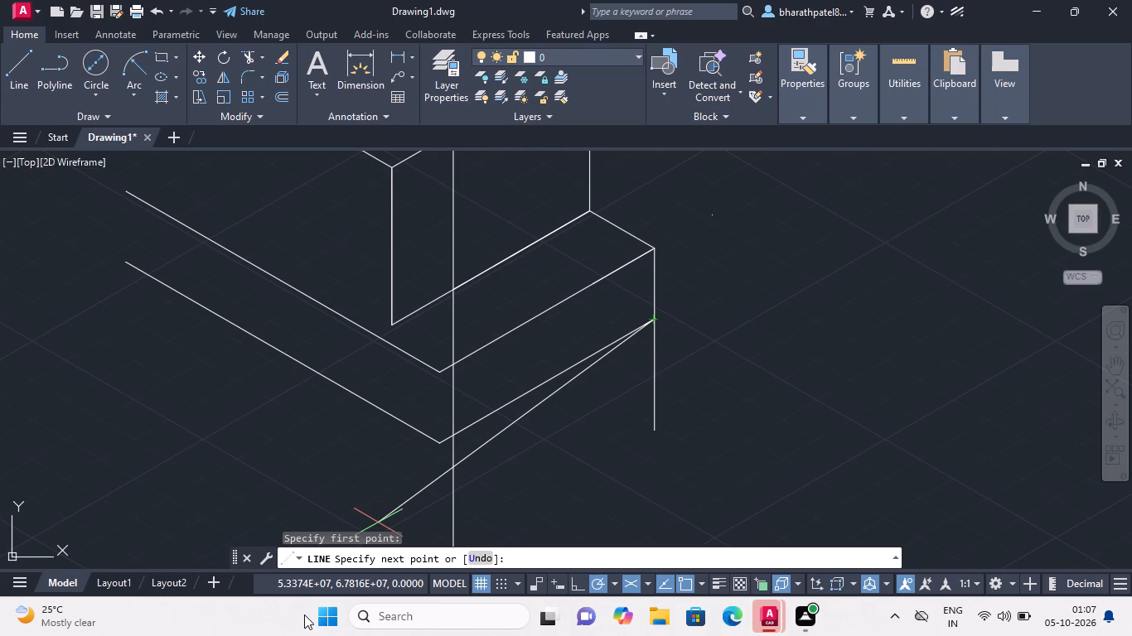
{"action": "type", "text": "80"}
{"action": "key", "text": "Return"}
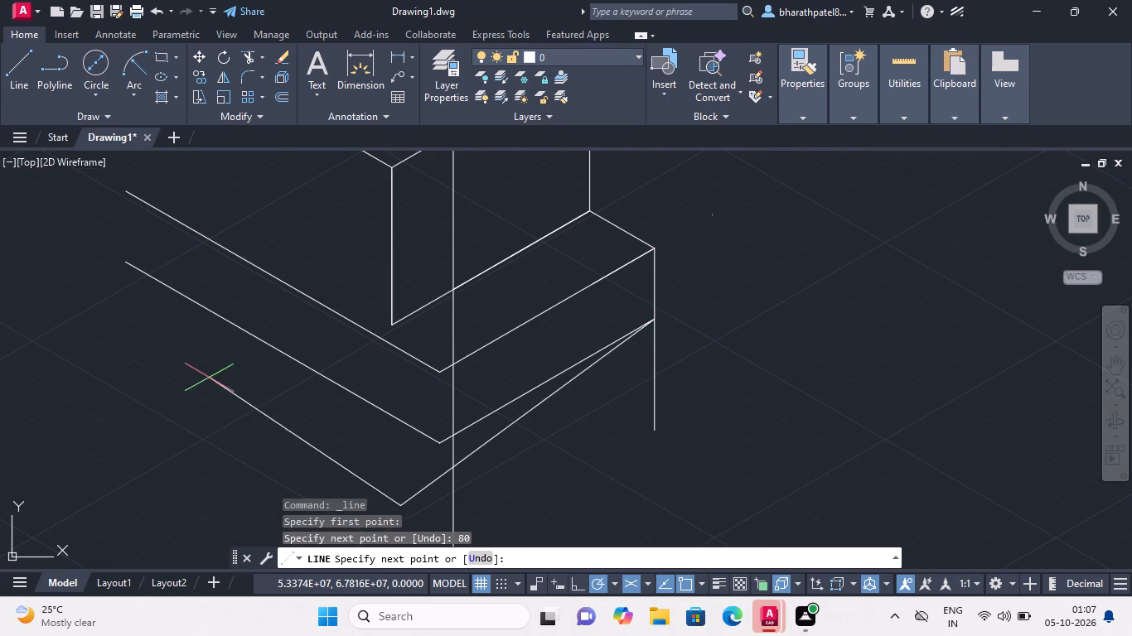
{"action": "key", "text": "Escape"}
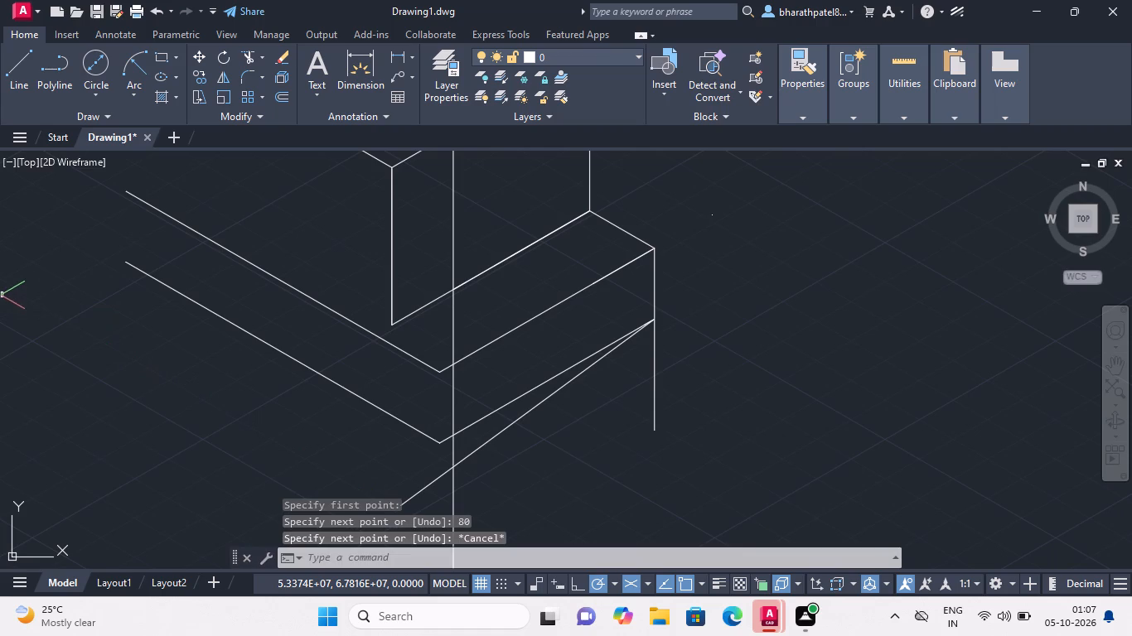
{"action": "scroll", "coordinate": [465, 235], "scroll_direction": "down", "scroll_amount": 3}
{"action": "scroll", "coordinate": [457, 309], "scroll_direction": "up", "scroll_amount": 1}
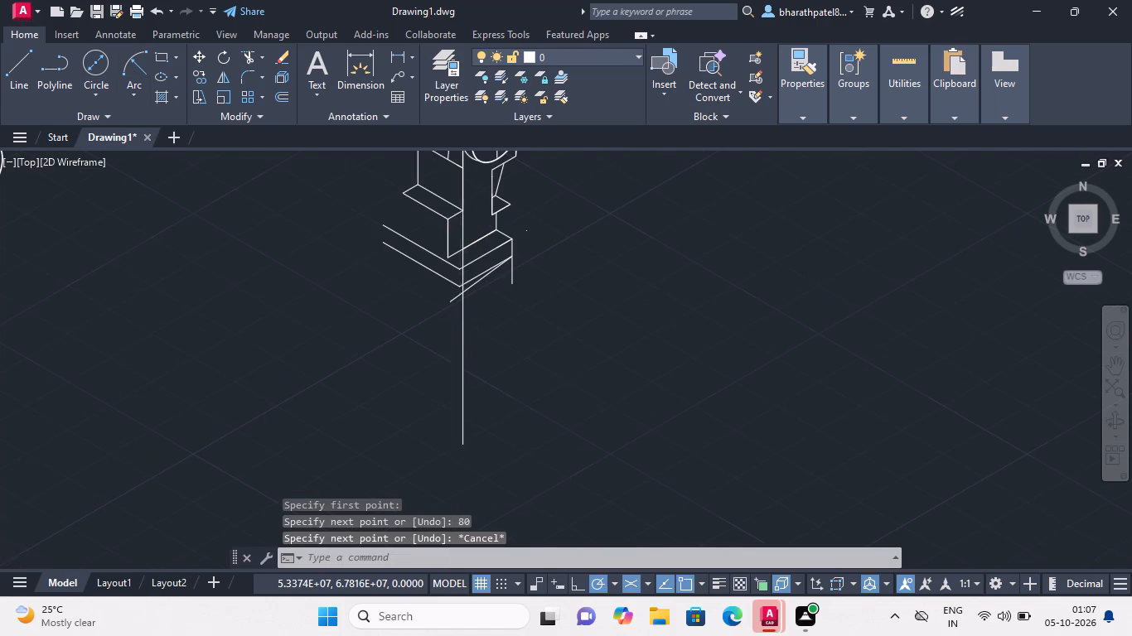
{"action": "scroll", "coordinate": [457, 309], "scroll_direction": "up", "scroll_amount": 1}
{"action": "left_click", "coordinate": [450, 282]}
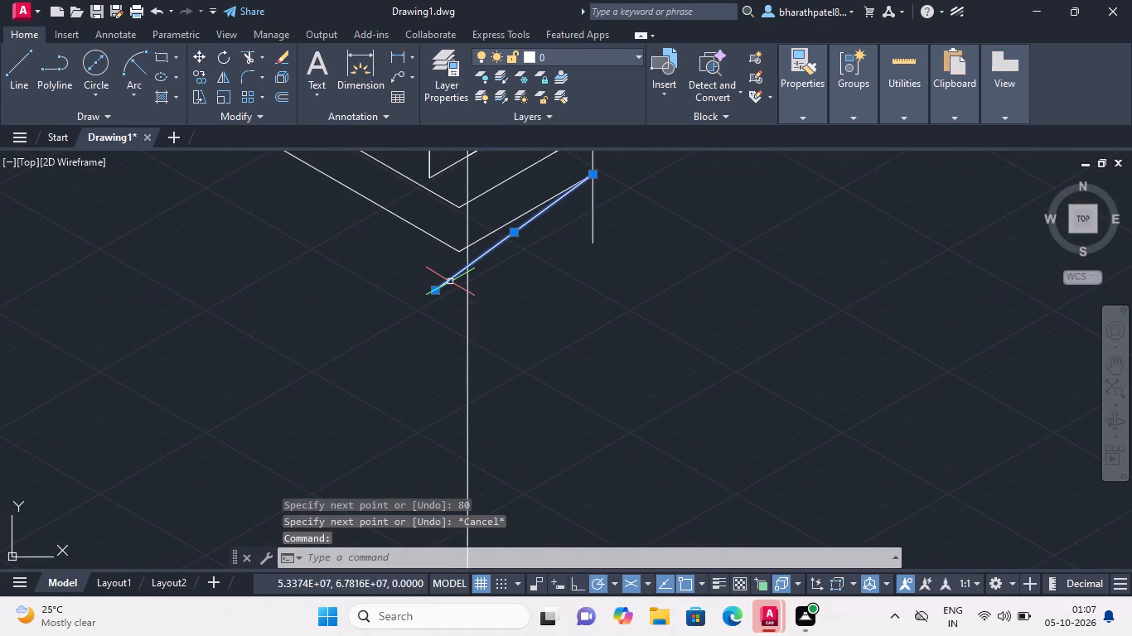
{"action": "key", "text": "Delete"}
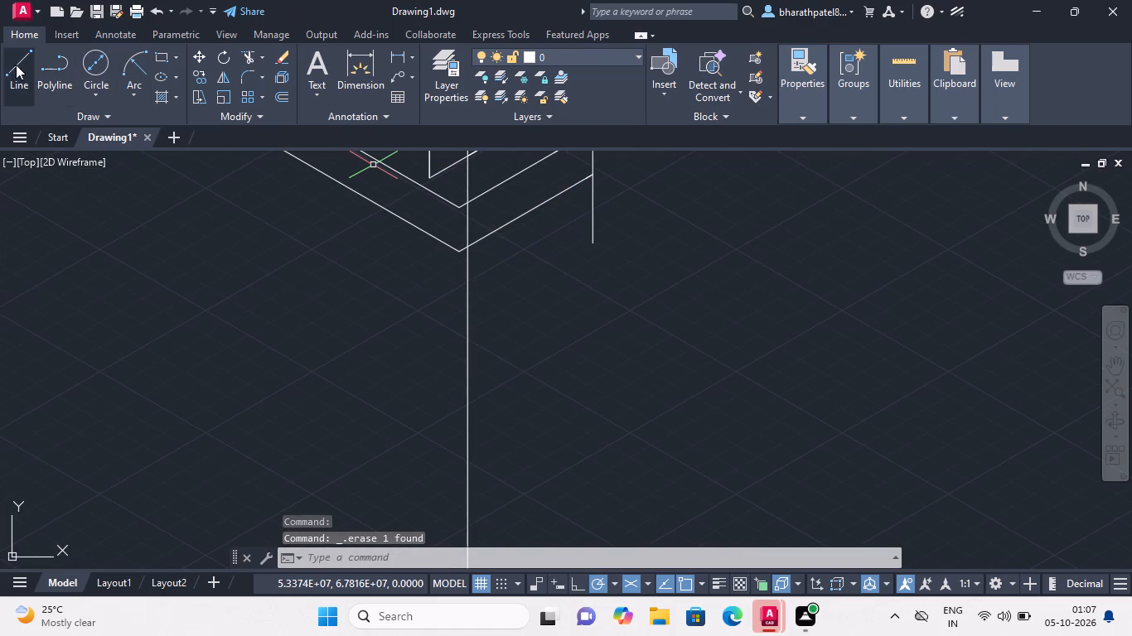
Draw an 80-unit line at 210° from the base plate's lower end corner, running along the lower edge.
{"action": "left_click", "coordinate": [12, 65]}
{"action": "scroll", "coordinate": [494, 301], "scroll_direction": "down", "scroll_amount": 1}
{"action": "scroll", "coordinate": [549, 209], "scroll_direction": "up", "scroll_amount": 3}
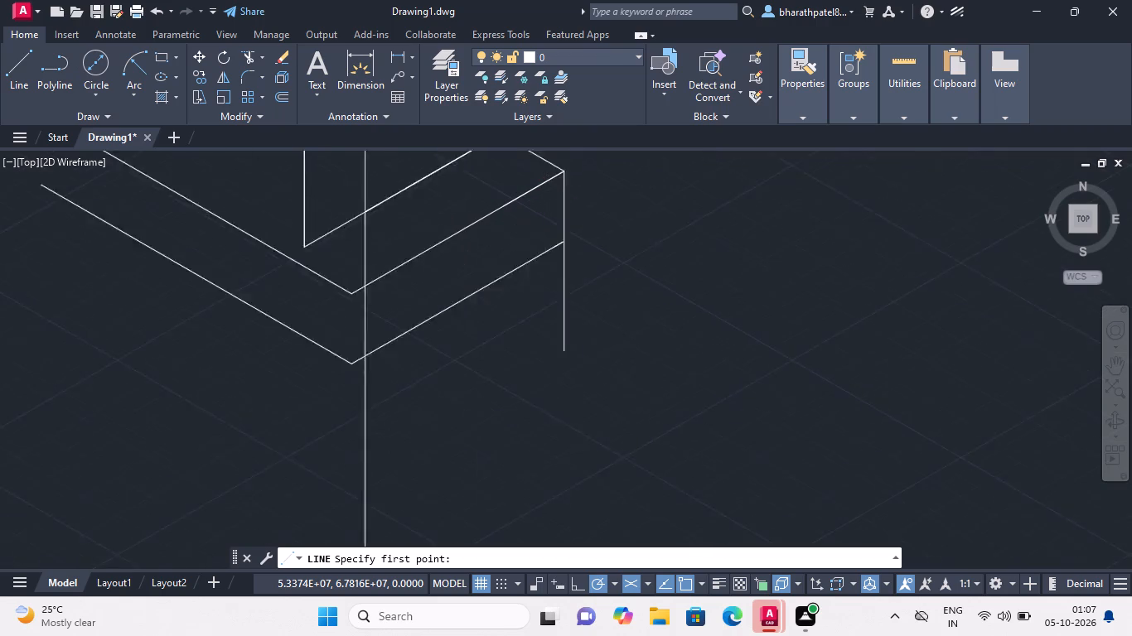
{"action": "scroll", "coordinate": [574, 256], "scroll_direction": "up", "scroll_amount": 4}
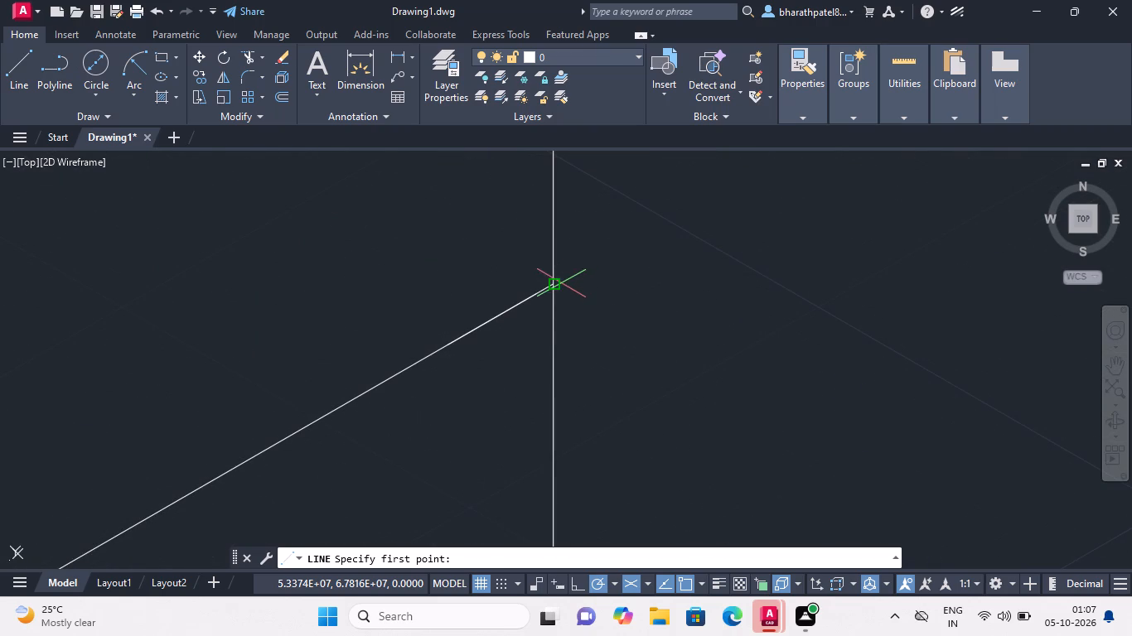
{"action": "left_click", "coordinate": [554, 286]}
{"action": "scroll", "coordinate": [554, 283], "scroll_direction": "down", "scroll_amount": 6}
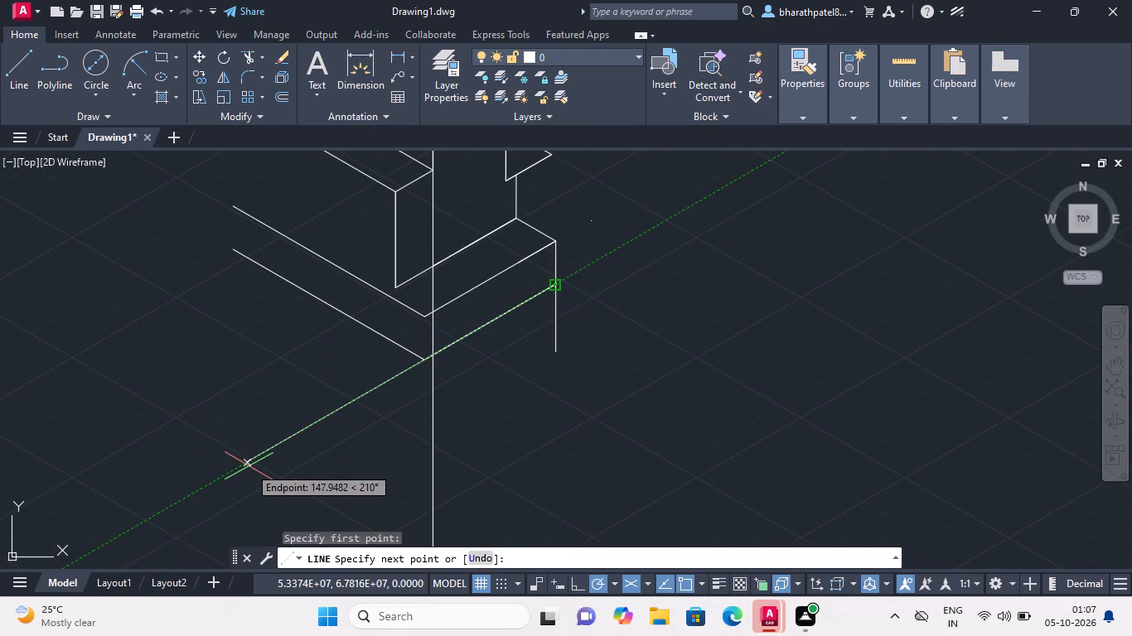
{"action": "type", "text": "80"}
{"action": "key", "text": "Return"}
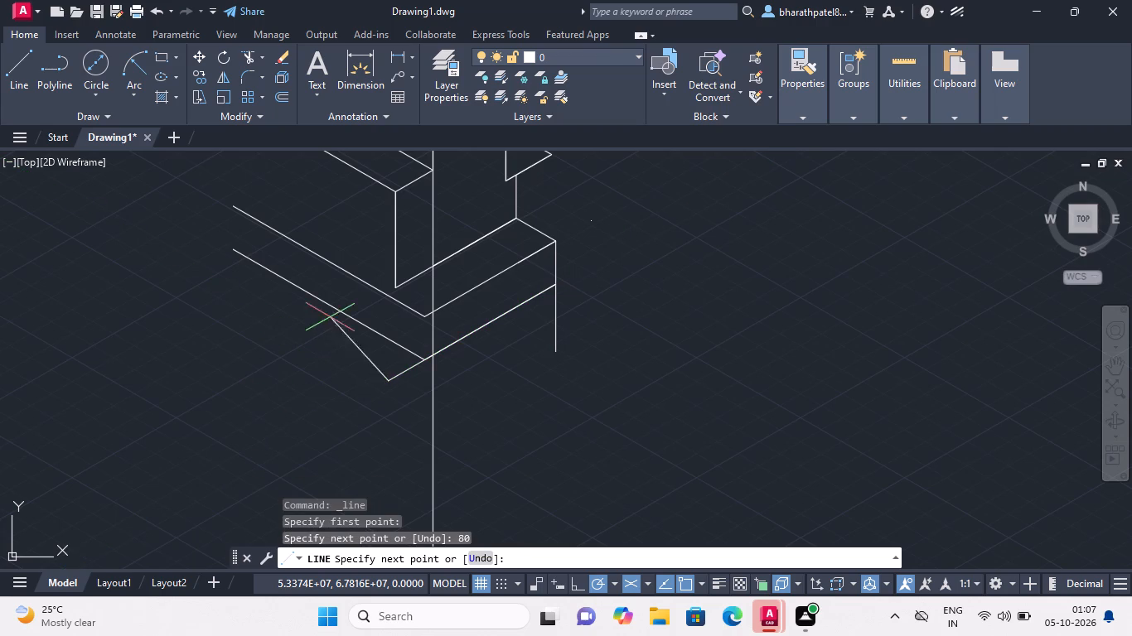
{"action": "scroll", "coordinate": [385, 302], "scroll_direction": "up", "scroll_amount": 2}
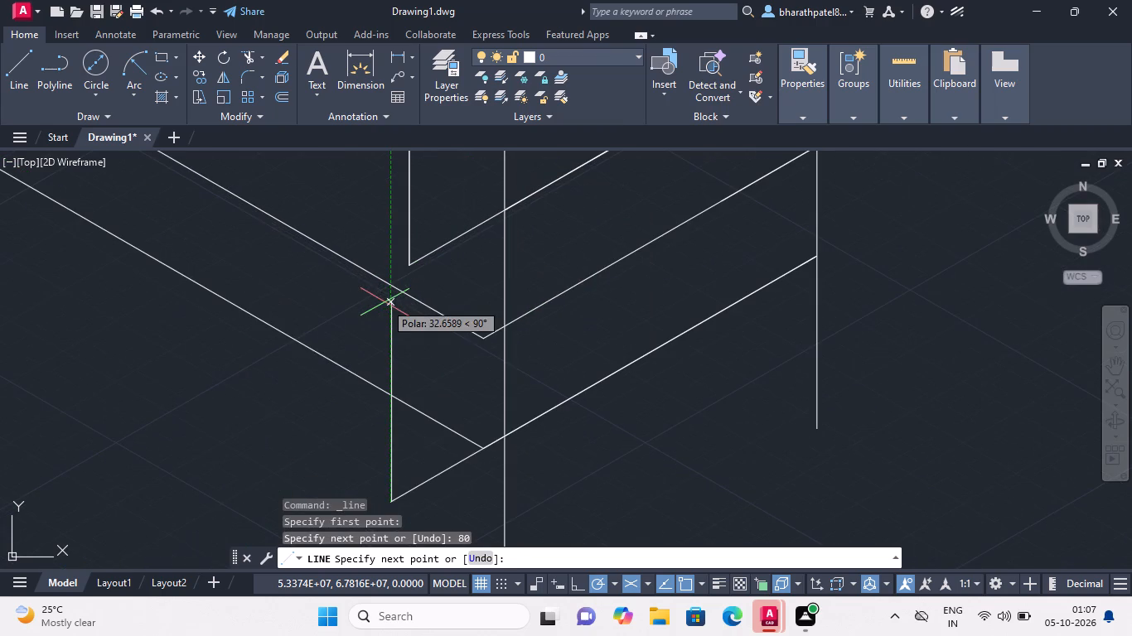
{"action": "scroll", "coordinate": [394, 296], "scroll_direction": "down", "scroll_amount": 4}
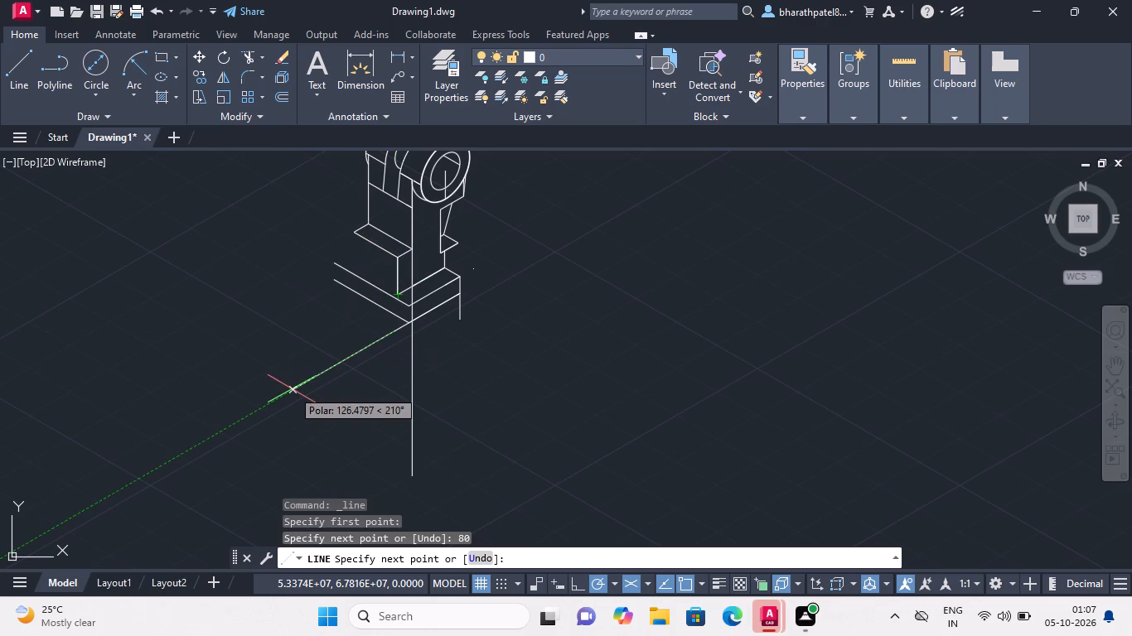
{"action": "key", "text": "Escape"}
Draw a matching 80-unit line at 210° from the base plate's upper end corner, along the upper edge.
{"action": "scroll", "coordinate": [406, 296], "scroll_direction": "up", "scroll_amount": 3}
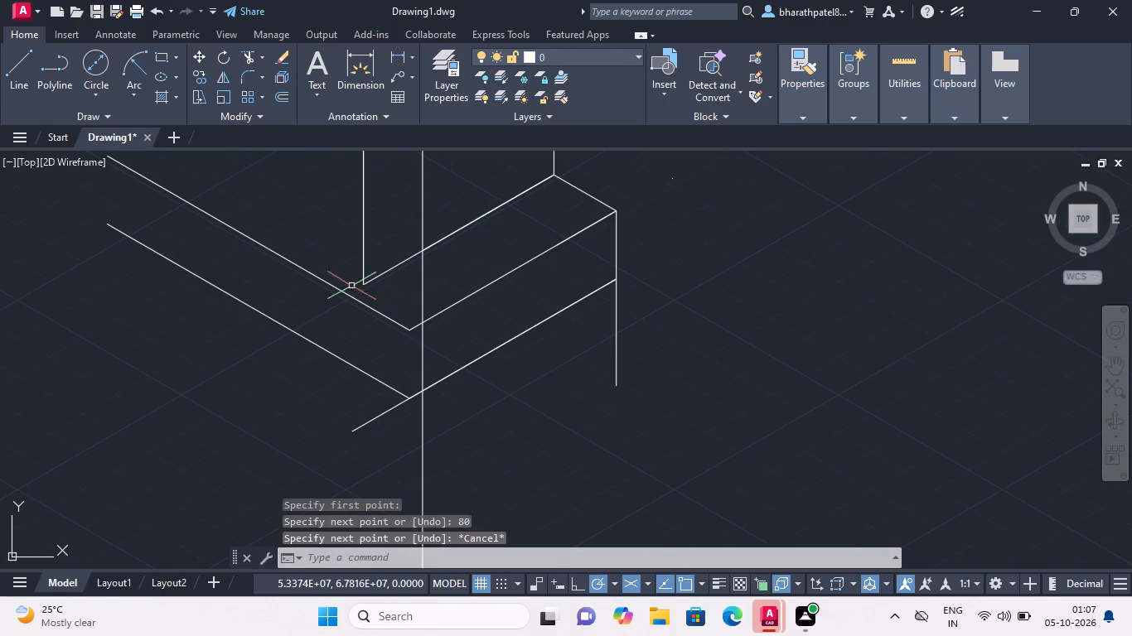
{"action": "left_click", "coordinate": [20, 61]}
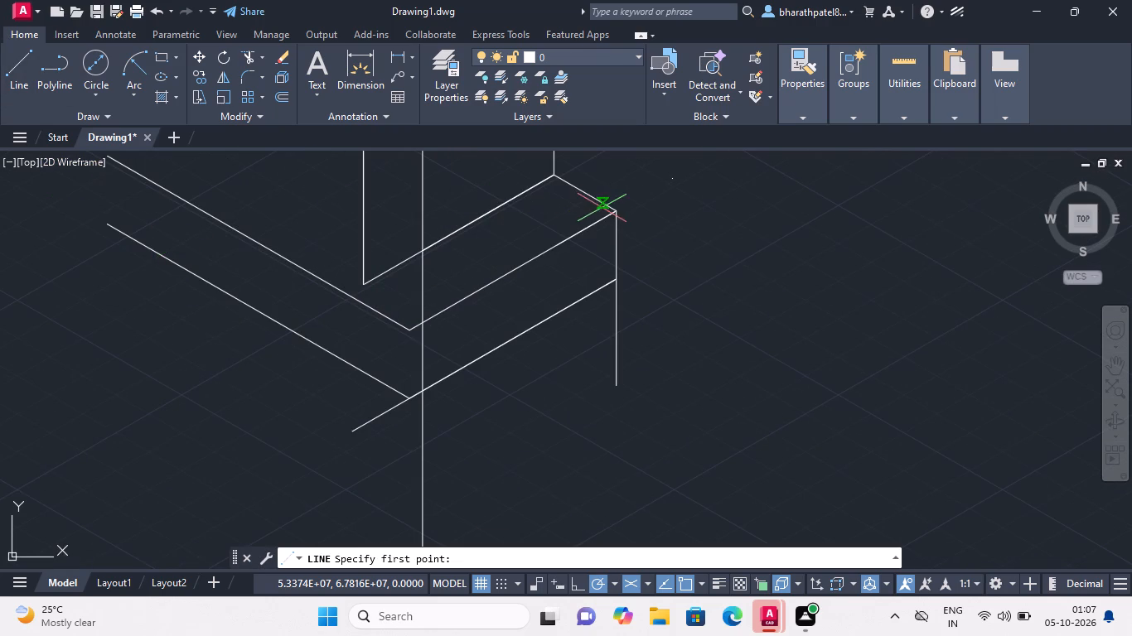
{"action": "left_click", "coordinate": [617, 212]}
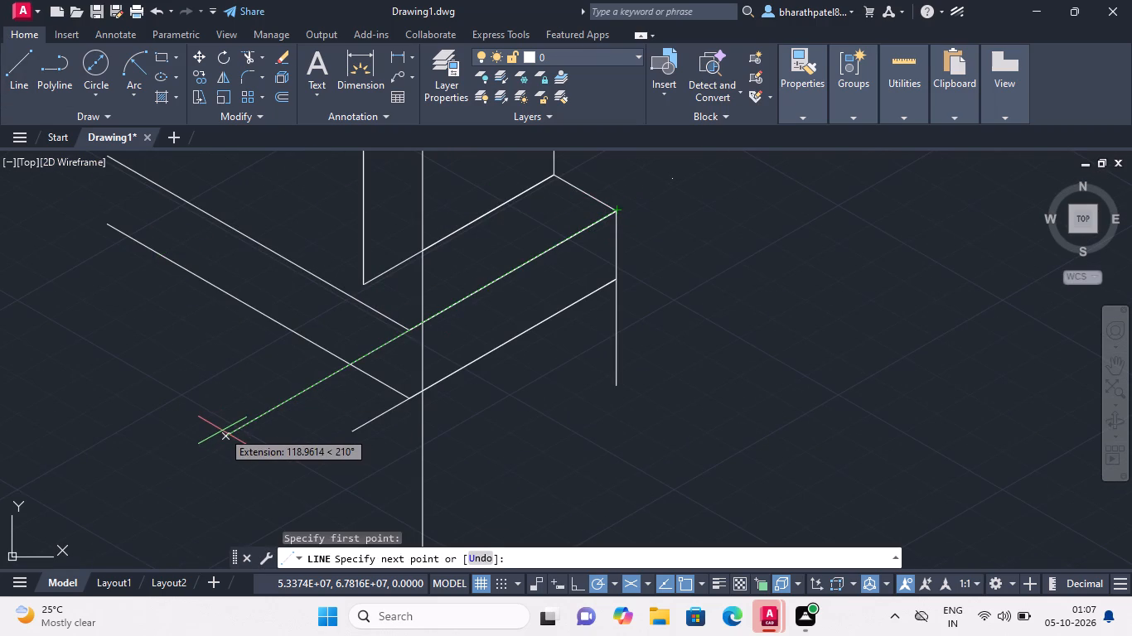
{"action": "key", "text": "8"}
{"action": "key", "text": "0"}
{"action": "key", "text": "Return"}
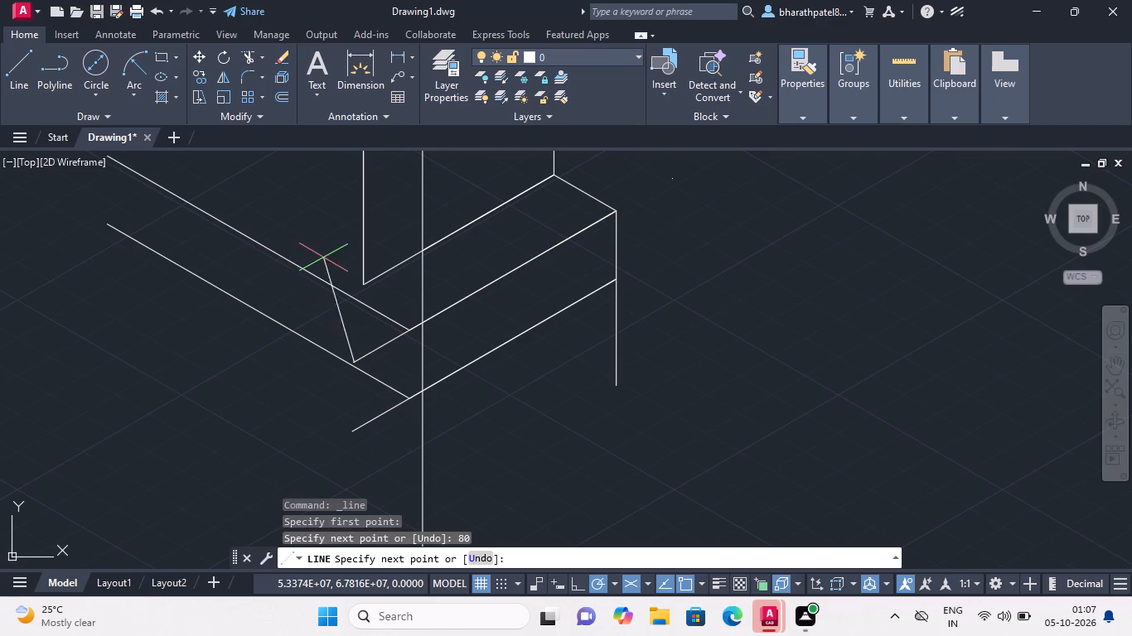
{"action": "key", "text": "Escape"}
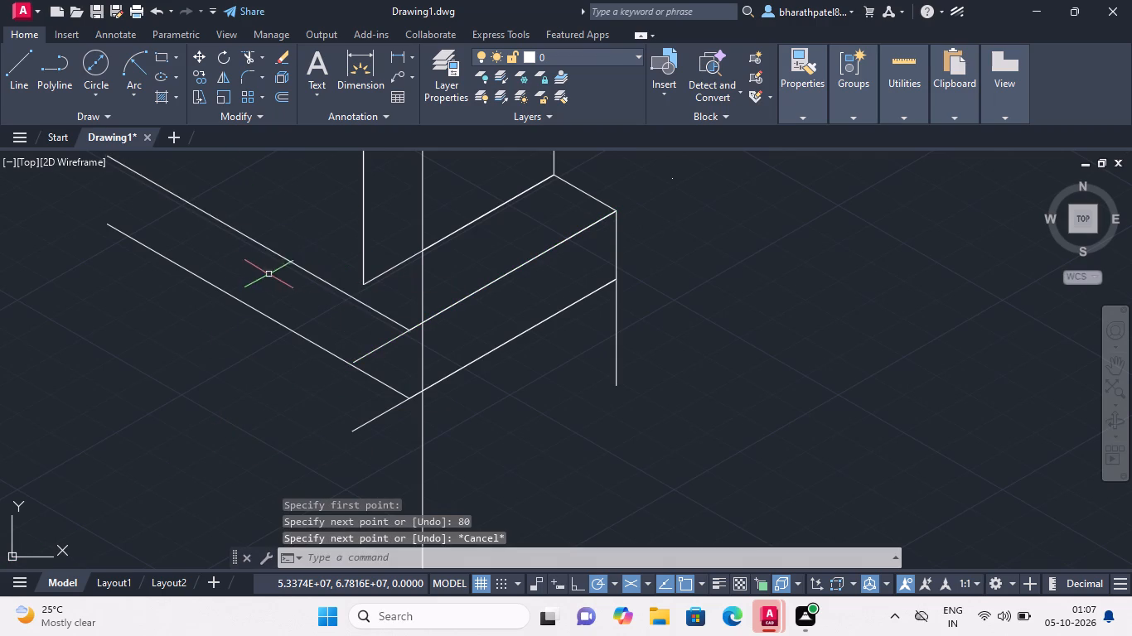
Trim away the base plate's two old long edges and the excess of the vertical end line below the lower corner.
{"action": "left_click", "coordinate": [245, 50]}
{"action": "left_click", "coordinate": [310, 276]}
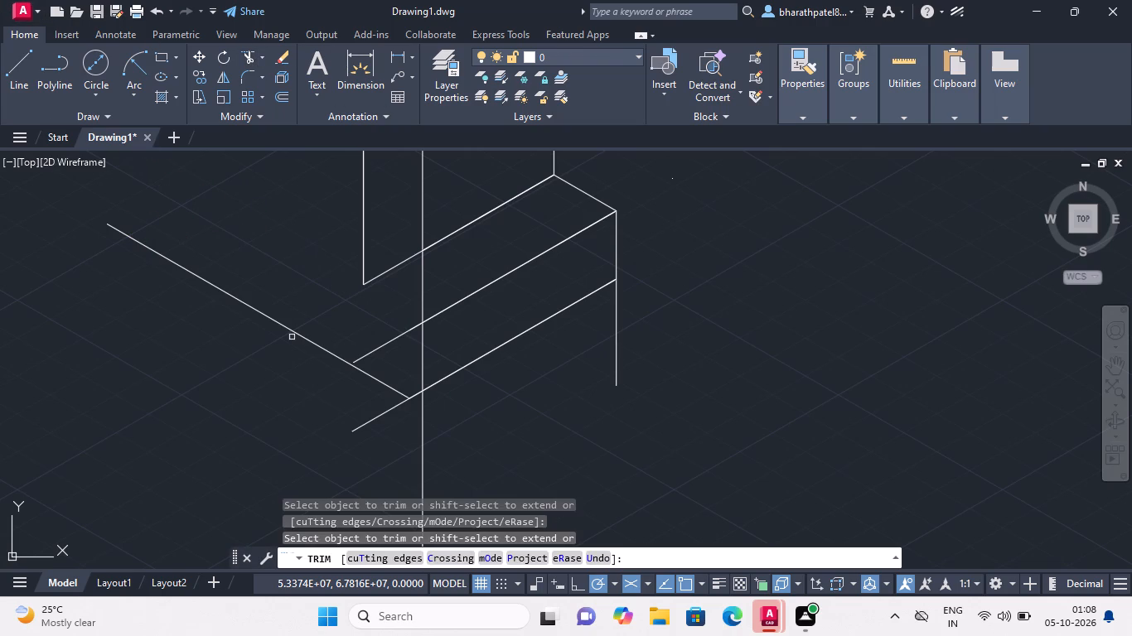
{"action": "left_click", "coordinate": [297, 334]}
{"action": "scroll", "coordinate": [367, 317], "scroll_direction": "down", "scroll_amount": 3}
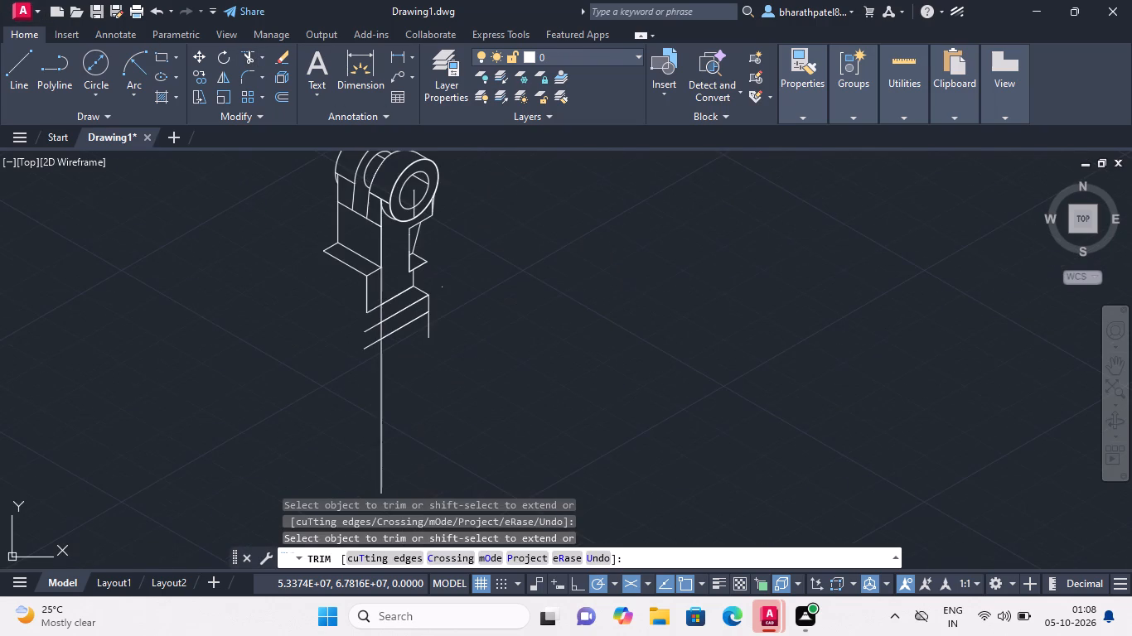
{"action": "scroll", "coordinate": [444, 290], "scroll_direction": "up", "scroll_amount": 4}
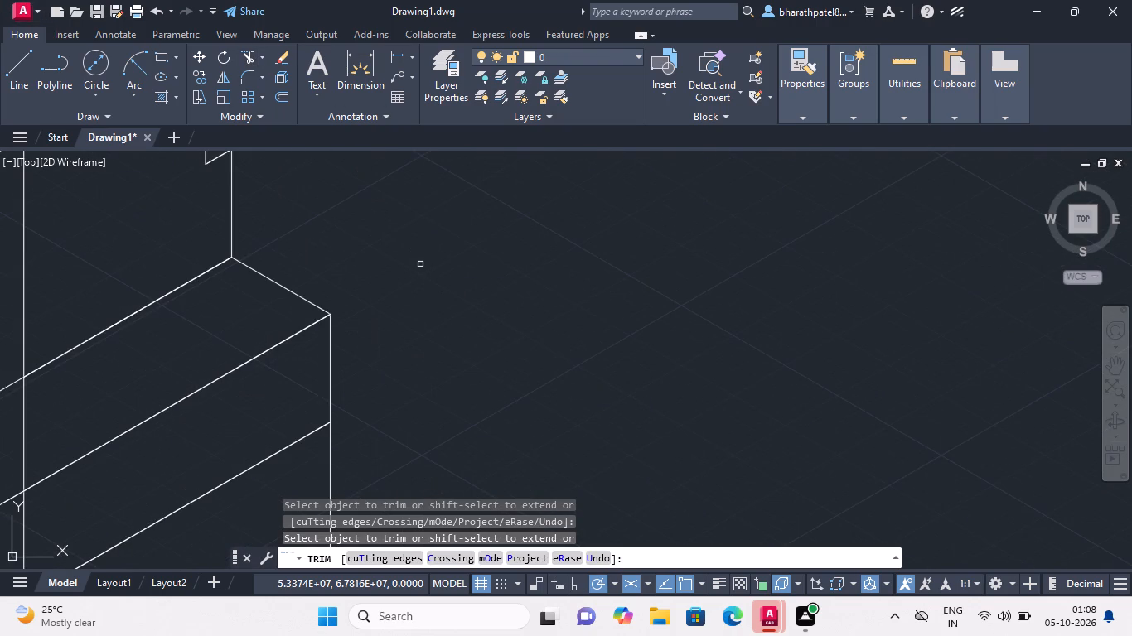
{"action": "triple_click", "coordinate": [420, 264]}
{"action": "scroll", "coordinate": [420, 272], "scroll_direction": "down", "scroll_amount": 4}
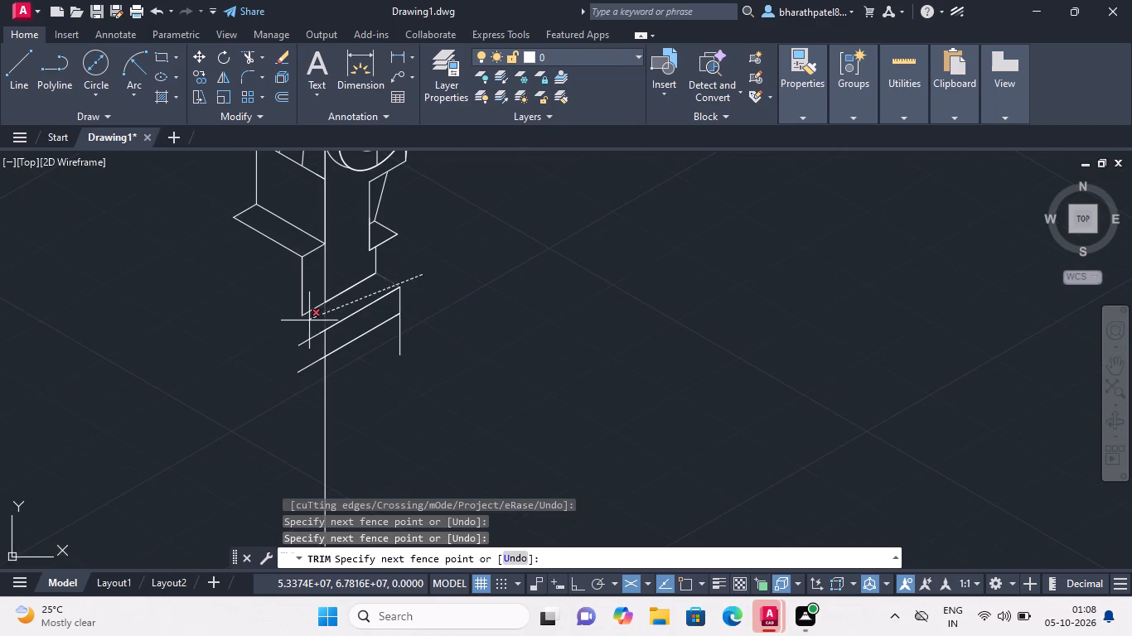
{"action": "left_click", "coordinate": [486, 297]}
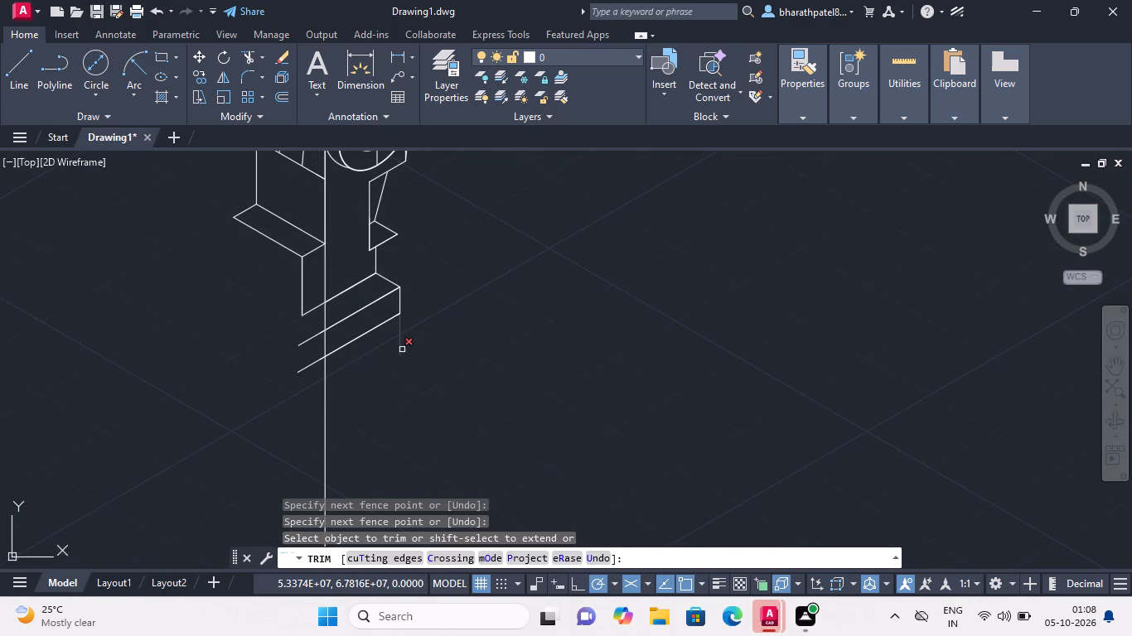
{"action": "left_click", "coordinate": [400, 345]}
Draw an 18-unit vertical line upward from the inner end of the base plate's short upper end edge.
{"action": "scroll", "coordinate": [404, 354], "scroll_direction": "down", "scroll_amount": 4}
{"action": "scroll", "coordinate": [393, 345], "scroll_direction": "up", "scroll_amount": 5}
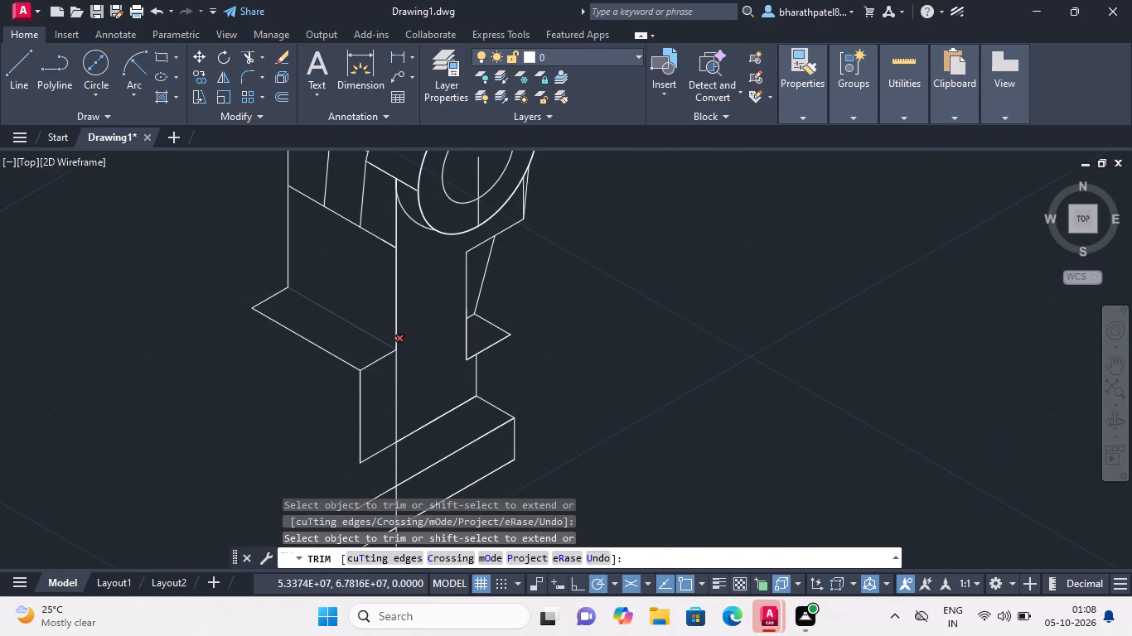
{"action": "scroll", "coordinate": [426, 338], "scroll_direction": "down", "scroll_amount": 3}
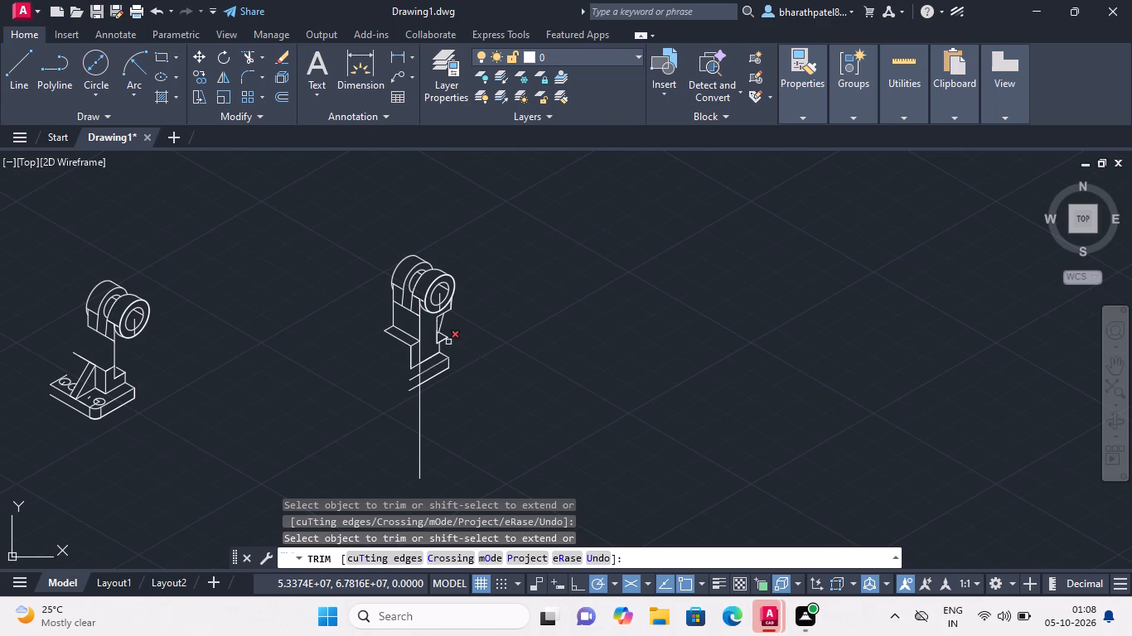
{"action": "scroll", "coordinate": [439, 341], "scroll_direction": "up", "scroll_amount": 4}
{"action": "scroll", "coordinate": [477, 350], "scroll_direction": "down", "scroll_amount": 3}
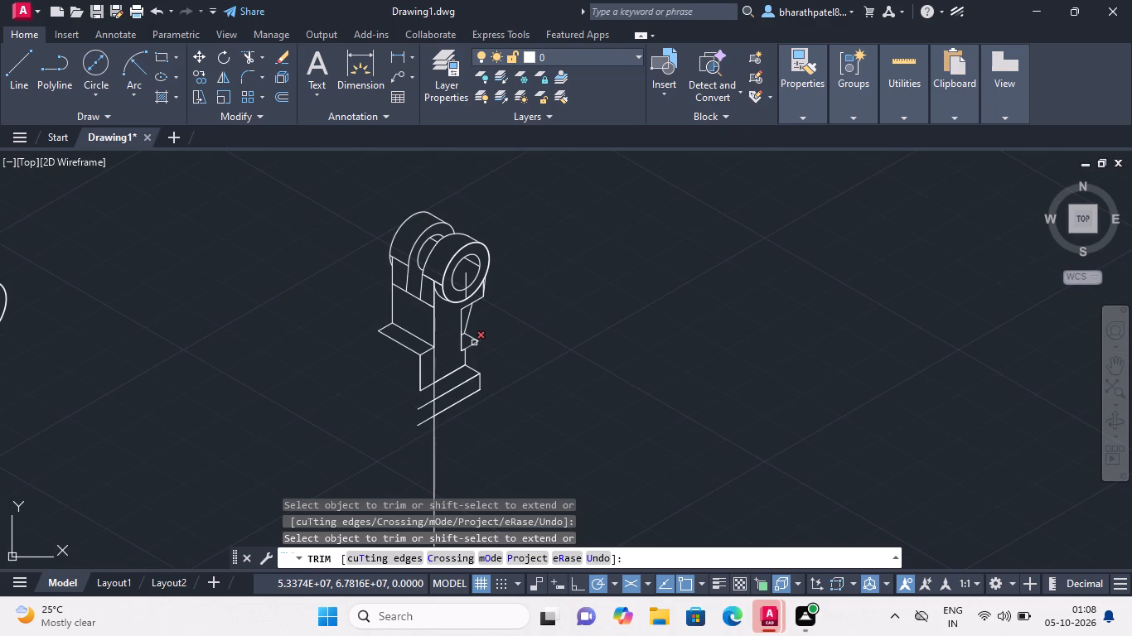
{"action": "left_click", "coordinate": [28, 65]}
{"action": "scroll", "coordinate": [465, 368], "scroll_direction": "up", "scroll_amount": 3}
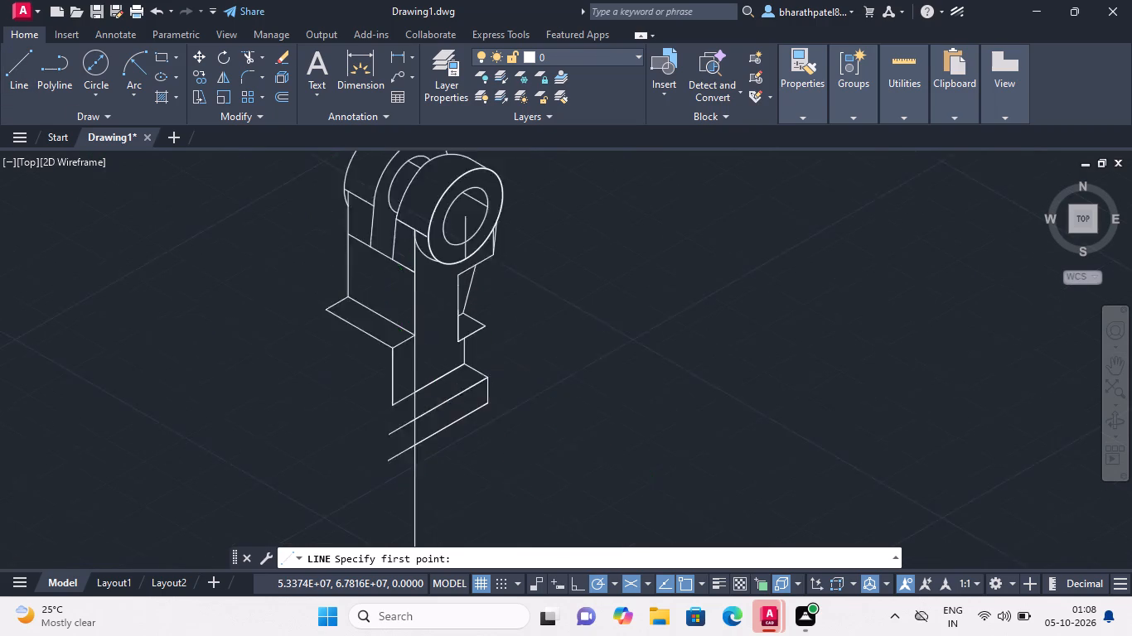
{"action": "scroll", "coordinate": [465, 368], "scroll_direction": "up", "scroll_amount": 1}
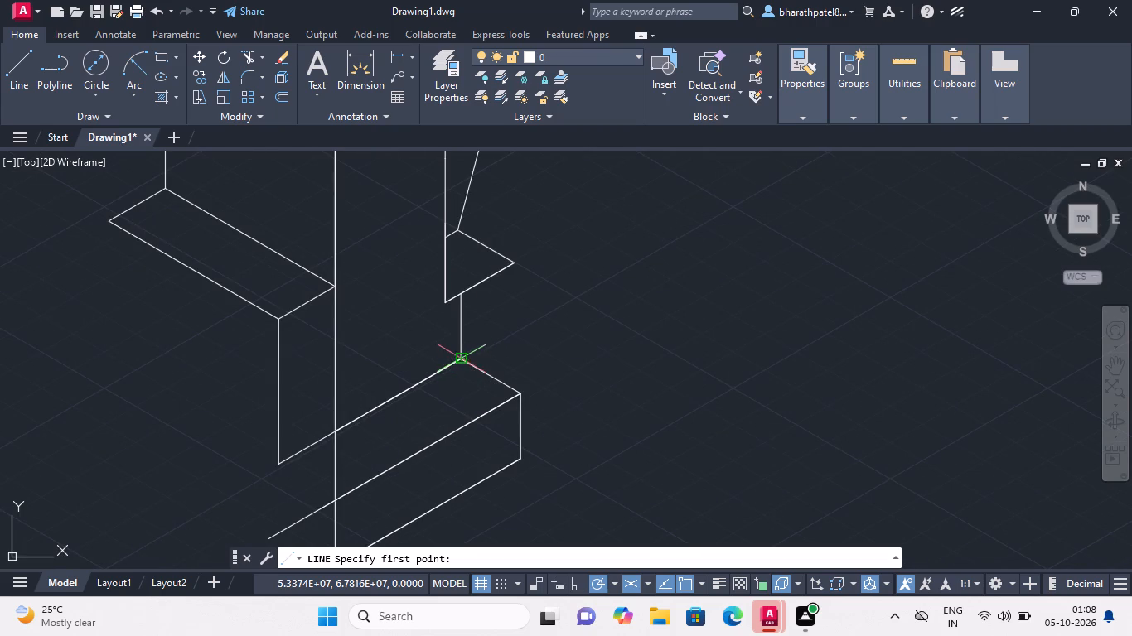
{"action": "scroll", "coordinate": [462, 359], "scroll_direction": "up", "scroll_amount": 4}
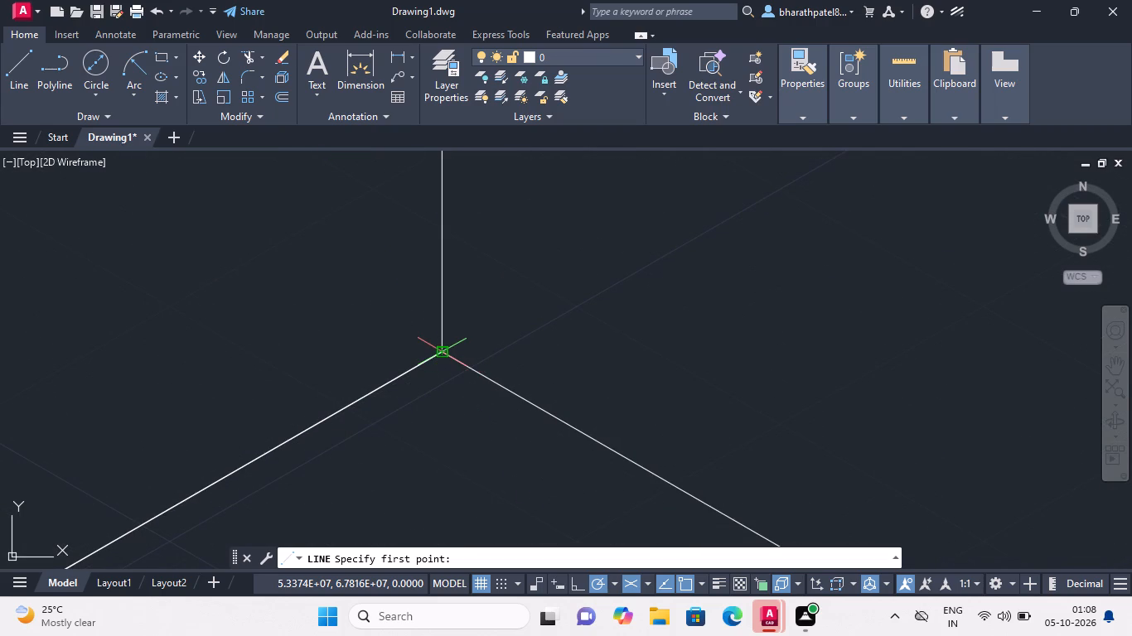
{"action": "double_click", "coordinate": [443, 355]}
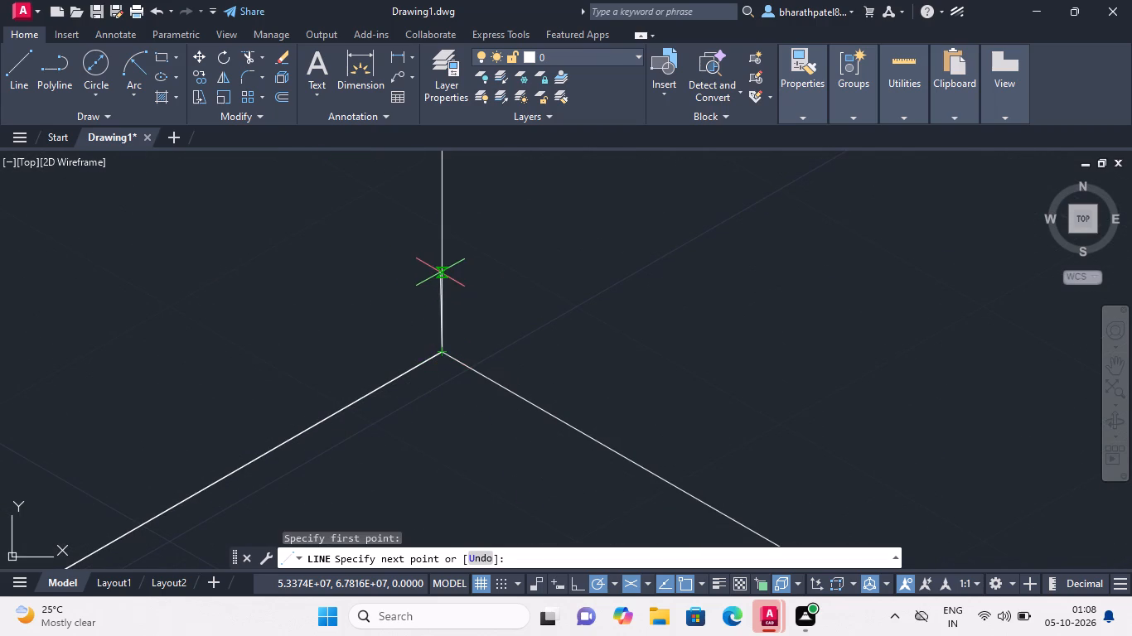
{"action": "scroll", "coordinate": [445, 310], "scroll_direction": "down", "scroll_amount": 4}
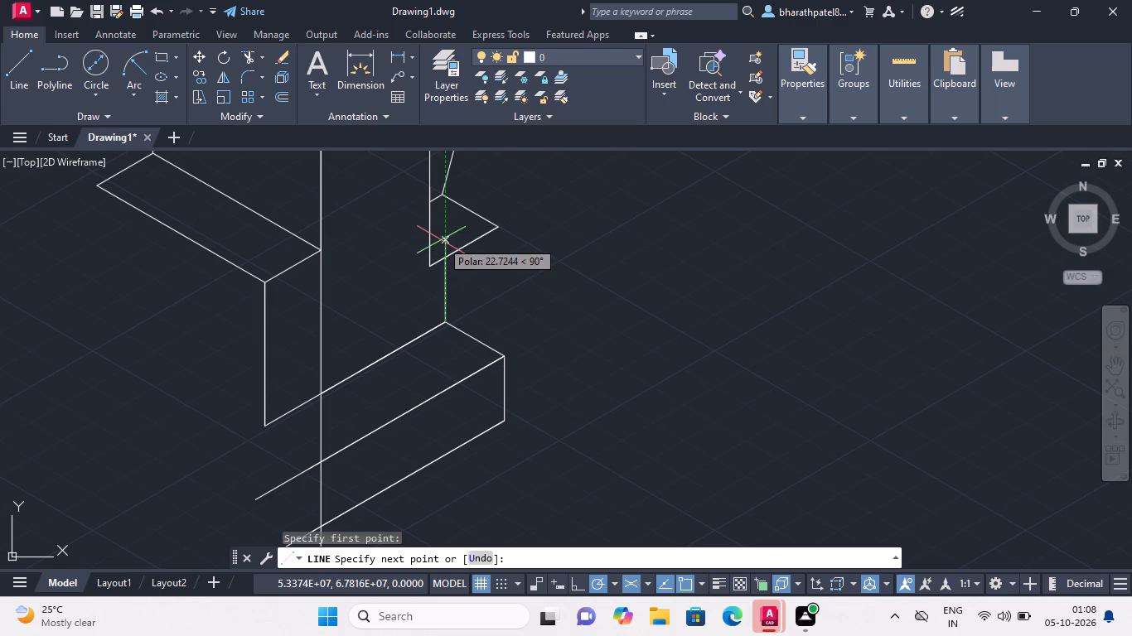
{"action": "type", "text": "18"}
{"action": "key", "text": "Return"}
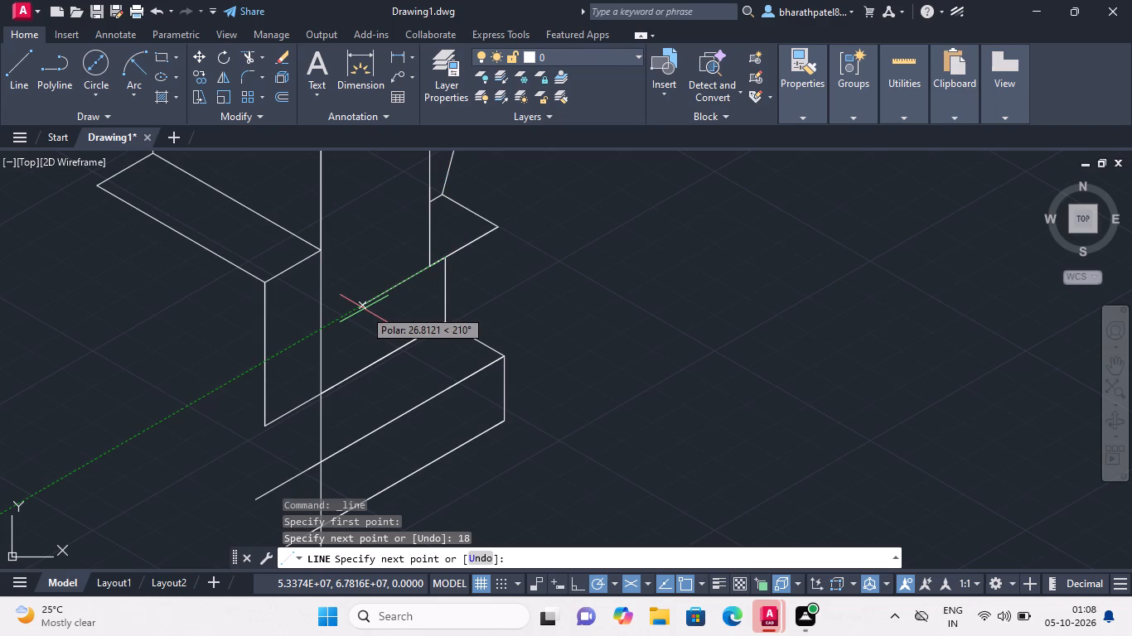
Continue the line 22 units at 210° from its upper end and straight up at 90° into the upright block.
{"action": "type", "text": "22"}
{"action": "key", "text": "Return"}
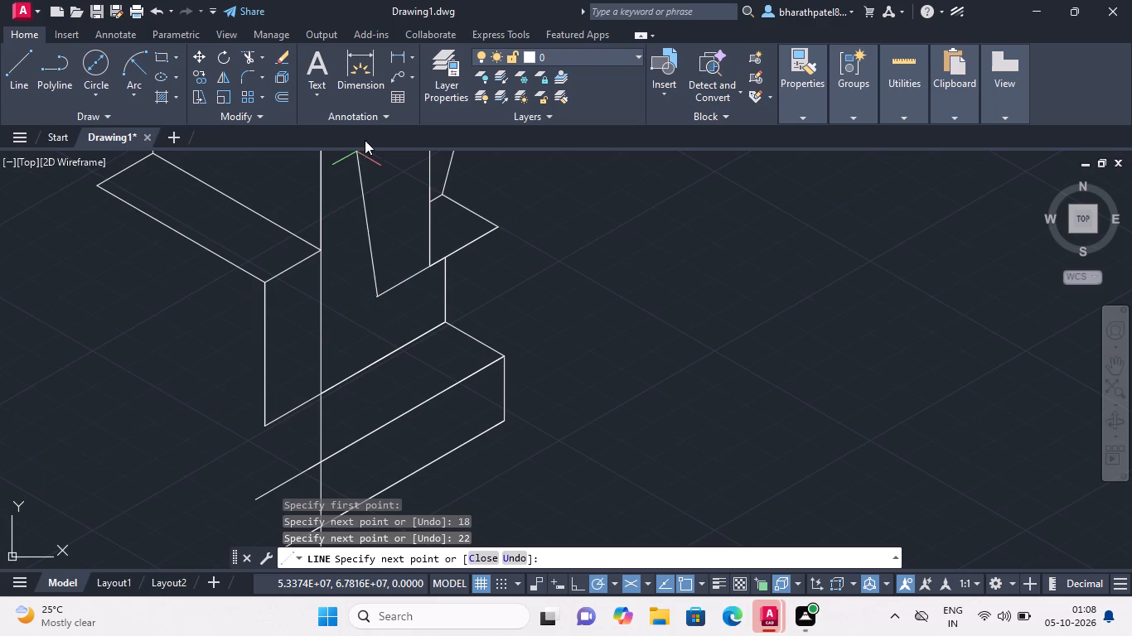
{"action": "scroll", "coordinate": [369, 167], "scroll_direction": "down", "scroll_amount": 3}
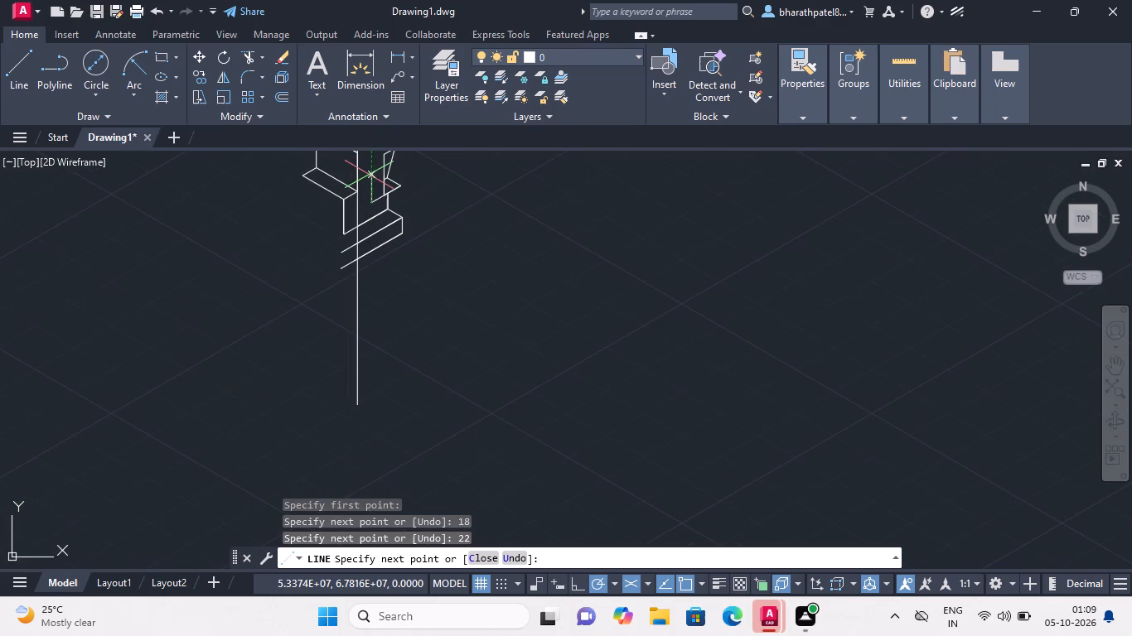
{"action": "scroll", "coordinate": [369, 176], "scroll_direction": "down", "scroll_amount": 1}
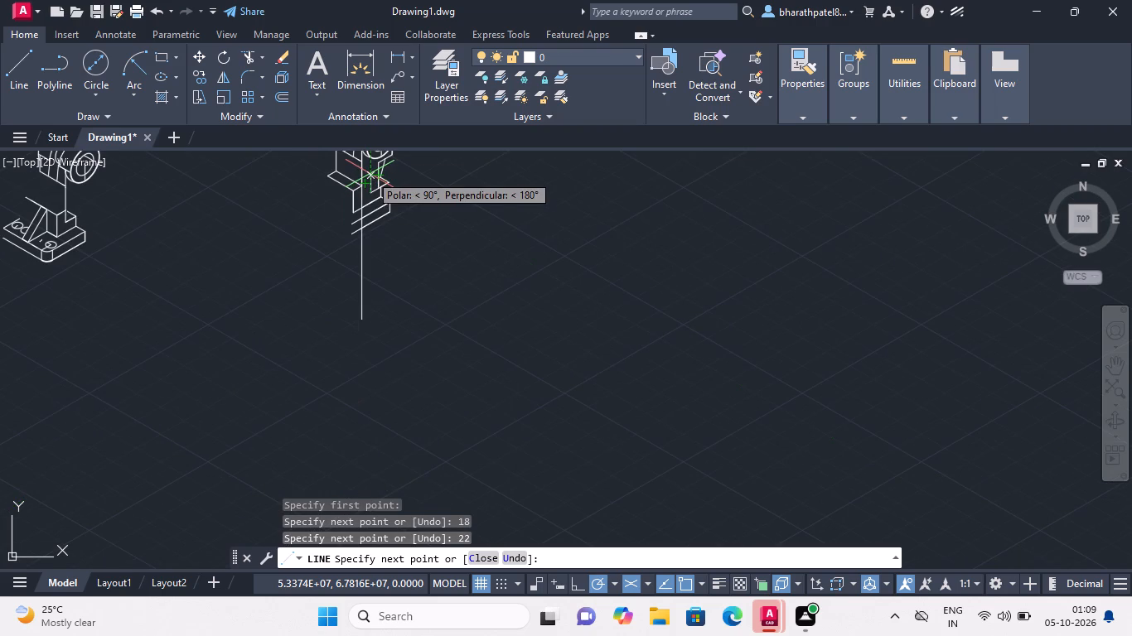
{"action": "left_click", "coordinate": [370, 172]}
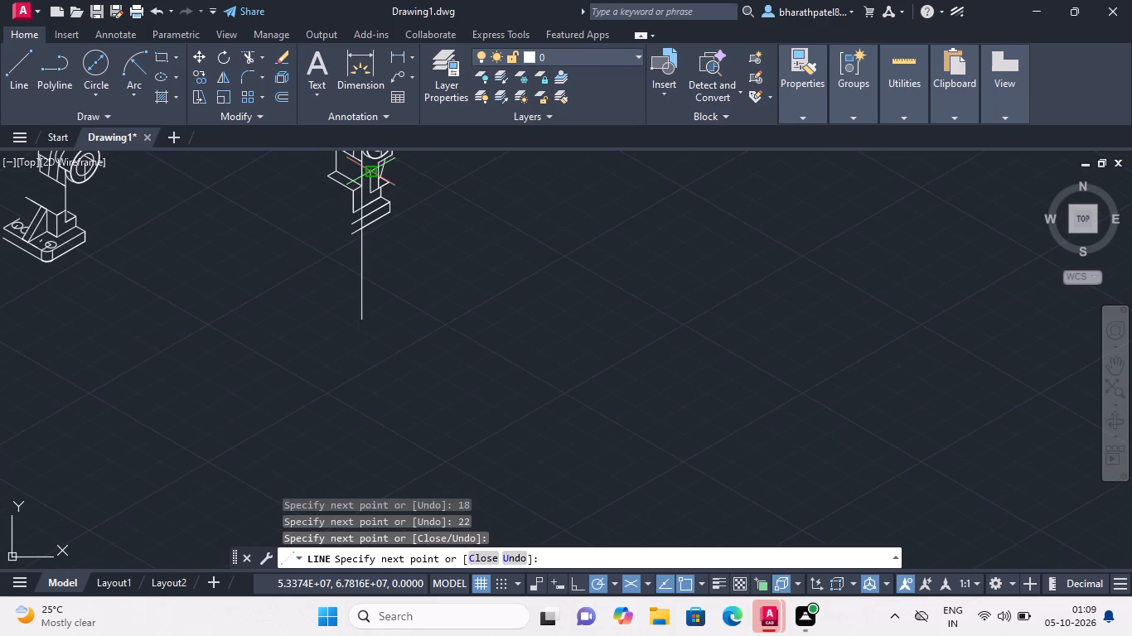
{"action": "key", "text": "Escape"}
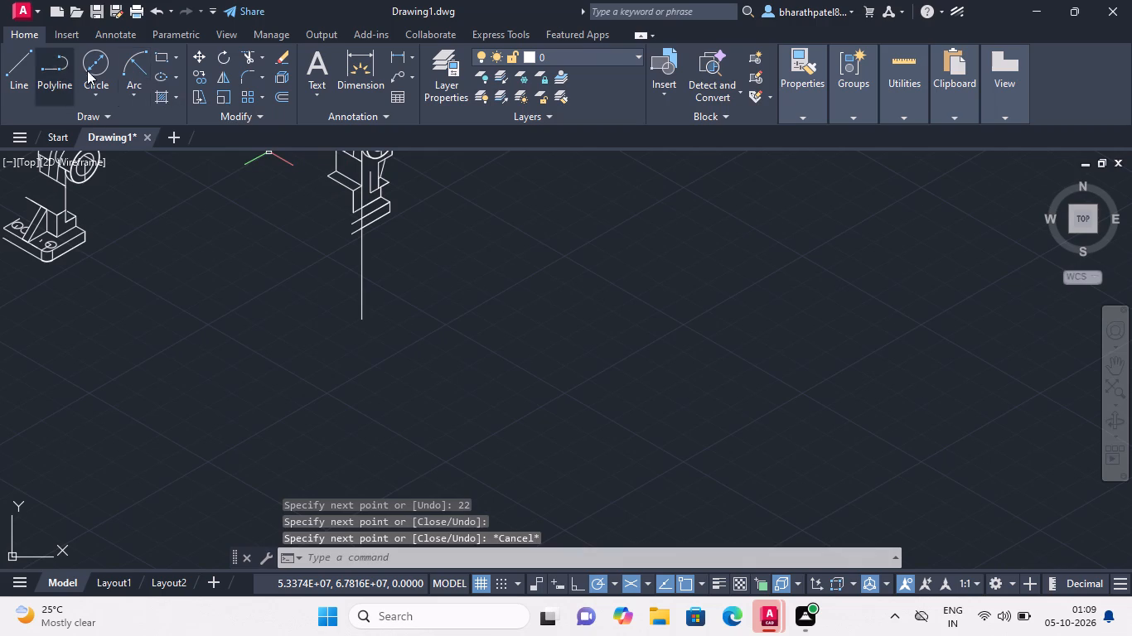
Trim away the old sloped line, the middle of the old vertical edge and the lower ledge edge beneath the hub.
{"action": "left_click", "coordinate": [244, 54]}
{"action": "scroll", "coordinate": [368, 174], "scroll_direction": "up", "scroll_amount": 3}
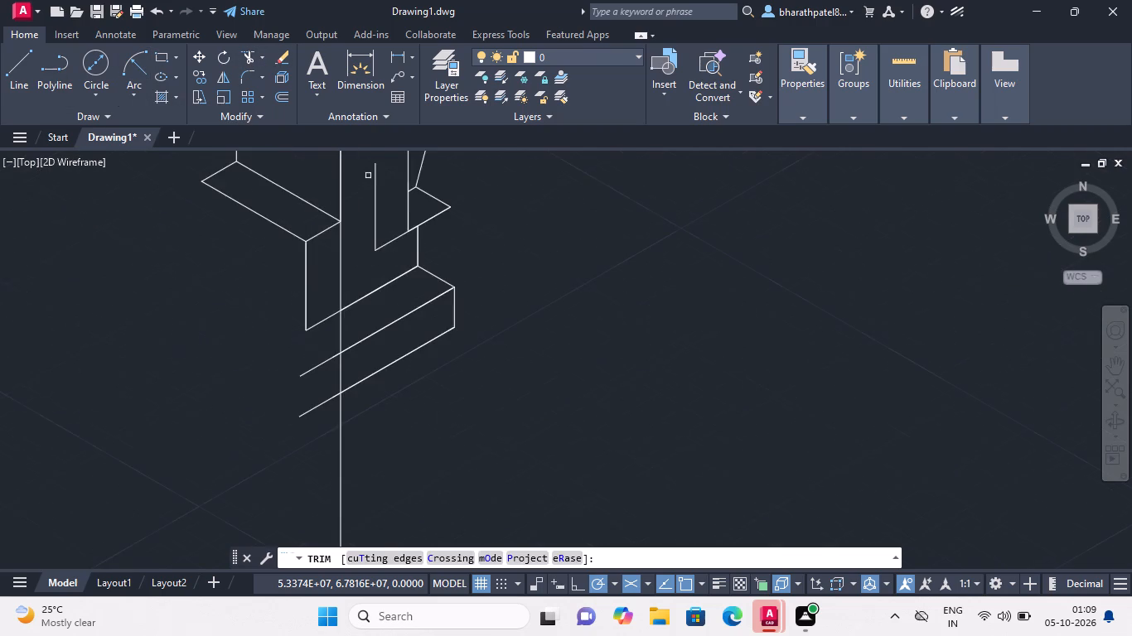
{"action": "scroll", "coordinate": [376, 190], "scroll_direction": "up", "scroll_amount": 2}
{"action": "scroll", "coordinate": [393, 258], "scroll_direction": "down", "scroll_amount": 4}
{"action": "scroll", "coordinate": [408, 218], "scroll_direction": "up", "scroll_amount": 3}
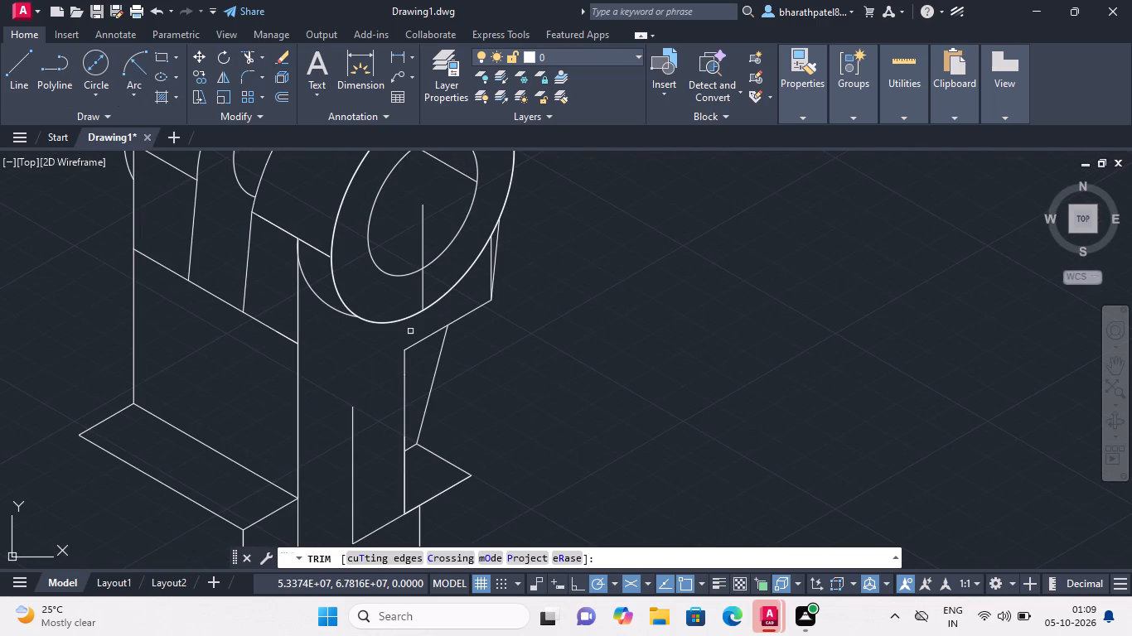
{"action": "left_click", "coordinate": [388, 348]}
{"action": "left_click", "coordinate": [445, 442]}
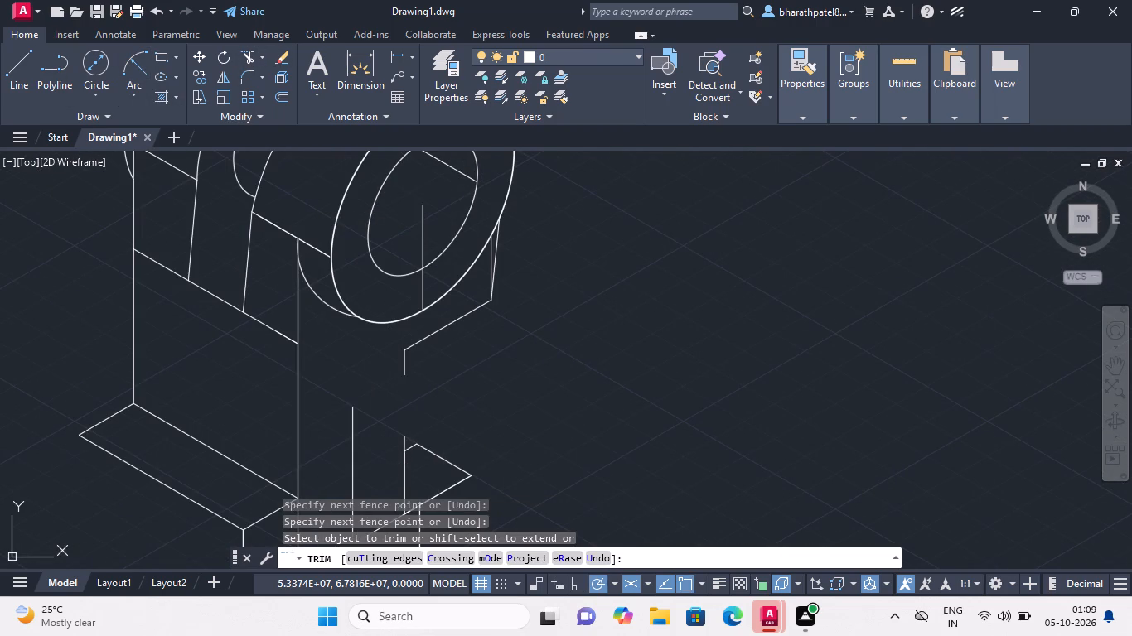
{"action": "left_click", "coordinate": [397, 465]}
{"action": "left_click", "coordinate": [485, 441]}
Trim away the lower block's overhanging ledge edge and the small leftover line fragments beside the new vertical edge.
{"action": "scroll", "coordinate": [485, 438], "scroll_direction": "down", "scroll_amount": 3}
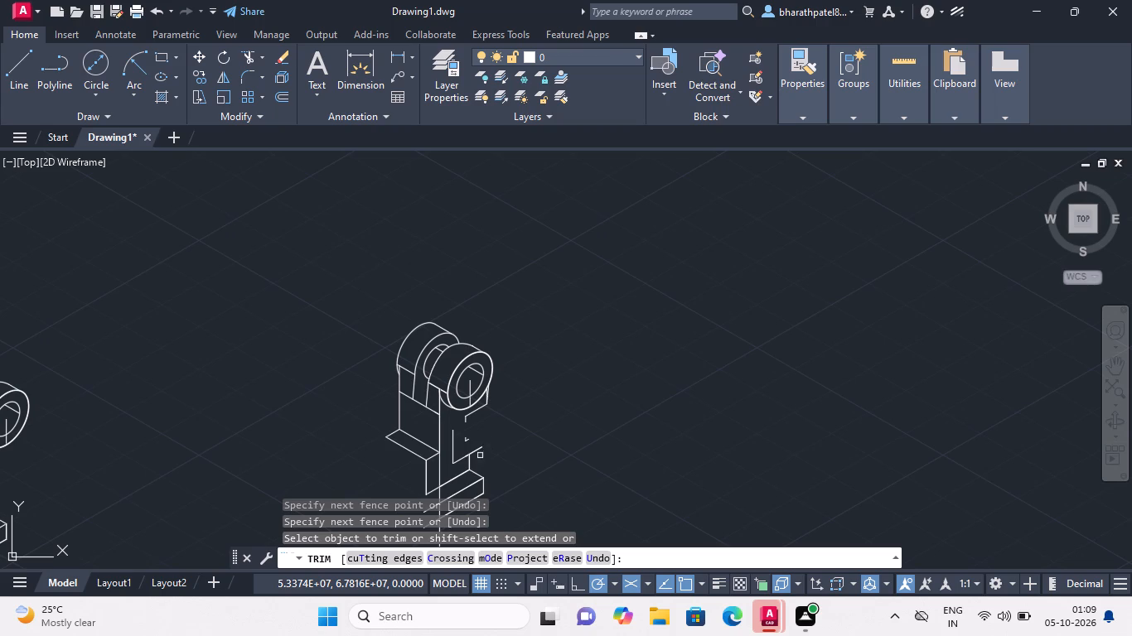
{"action": "left_click", "coordinate": [475, 451]}
{"action": "scroll", "coordinate": [481, 460], "scroll_direction": "down", "scroll_amount": 1}
{"action": "scroll", "coordinate": [481, 460], "scroll_direction": "up", "scroll_amount": 5}
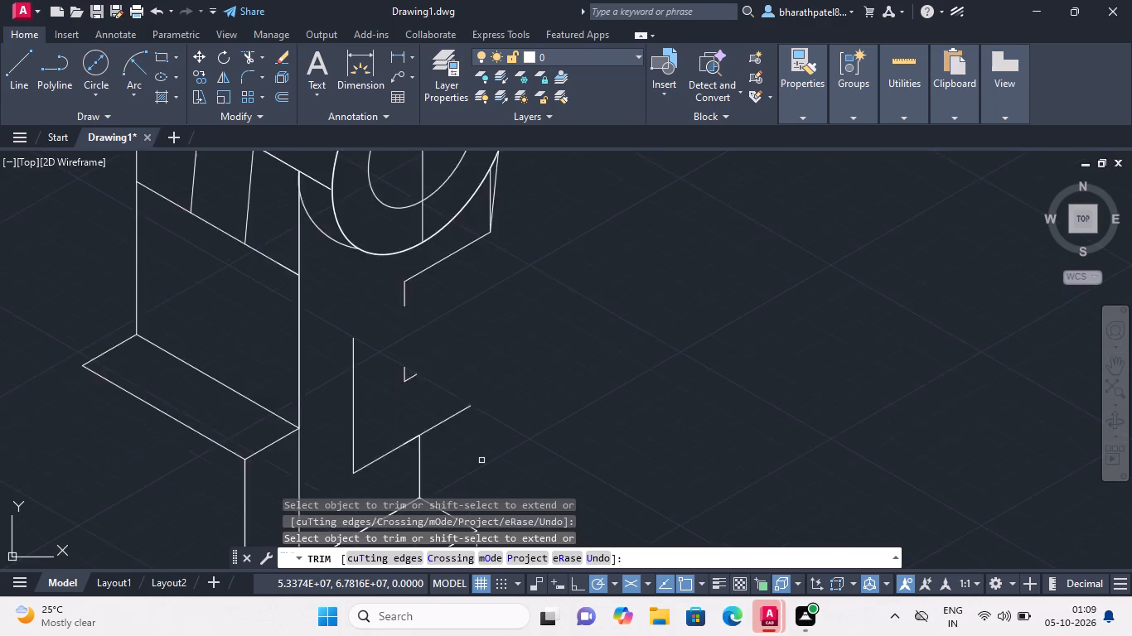
{"action": "left_click", "coordinate": [404, 371]}
{"action": "left_click", "coordinate": [491, 442]}
{"action": "left_click_drag", "start_coordinate": [321, 294], "coordinate": [330, 299]}
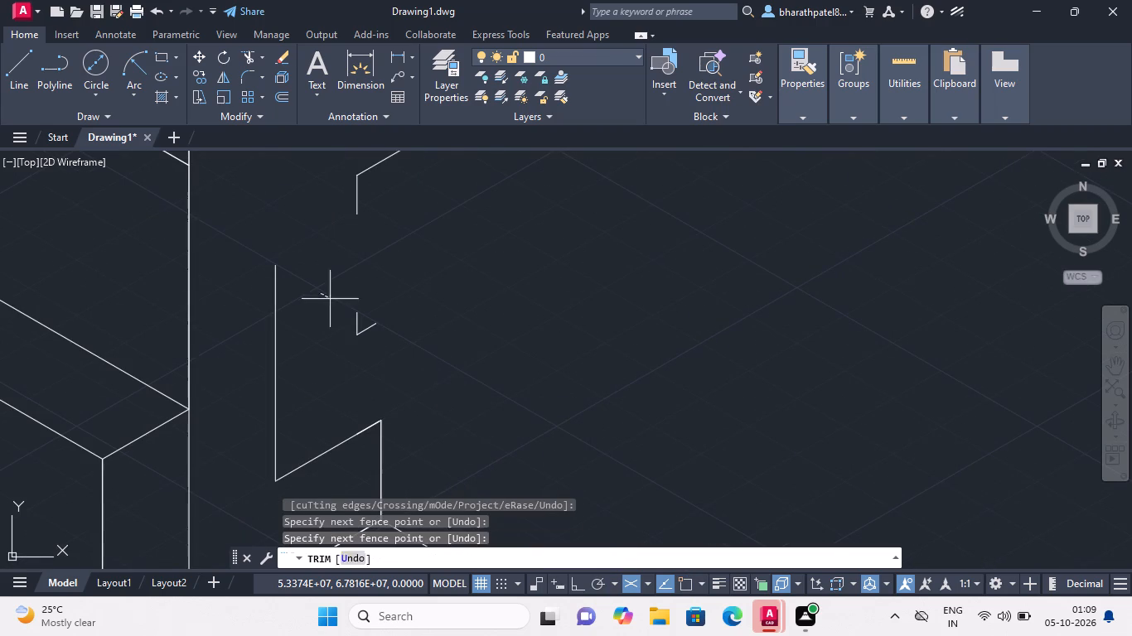
{"action": "left_click", "coordinate": [401, 348]}
{"action": "scroll", "coordinate": [402, 348], "scroll_direction": "down", "scroll_amount": 5}
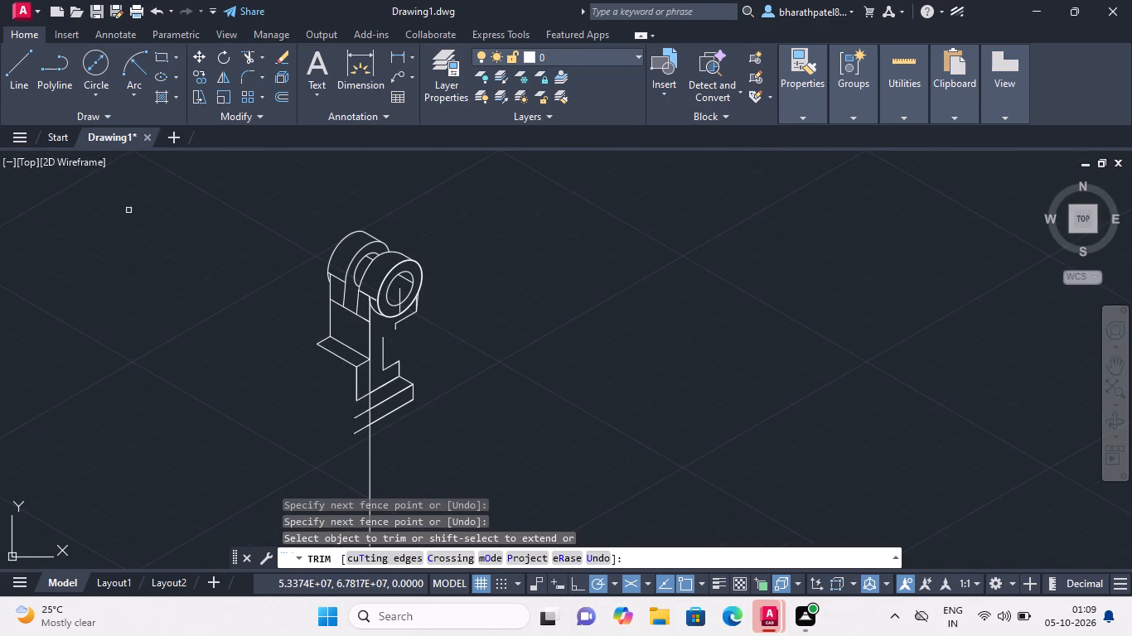
Draw an 18-unit line from the lower block's upper outer corner back along the isometric axis toward the upright block.
{"action": "left_click", "coordinate": [1, 66]}
{"action": "left_click", "coordinate": [30, 74]}
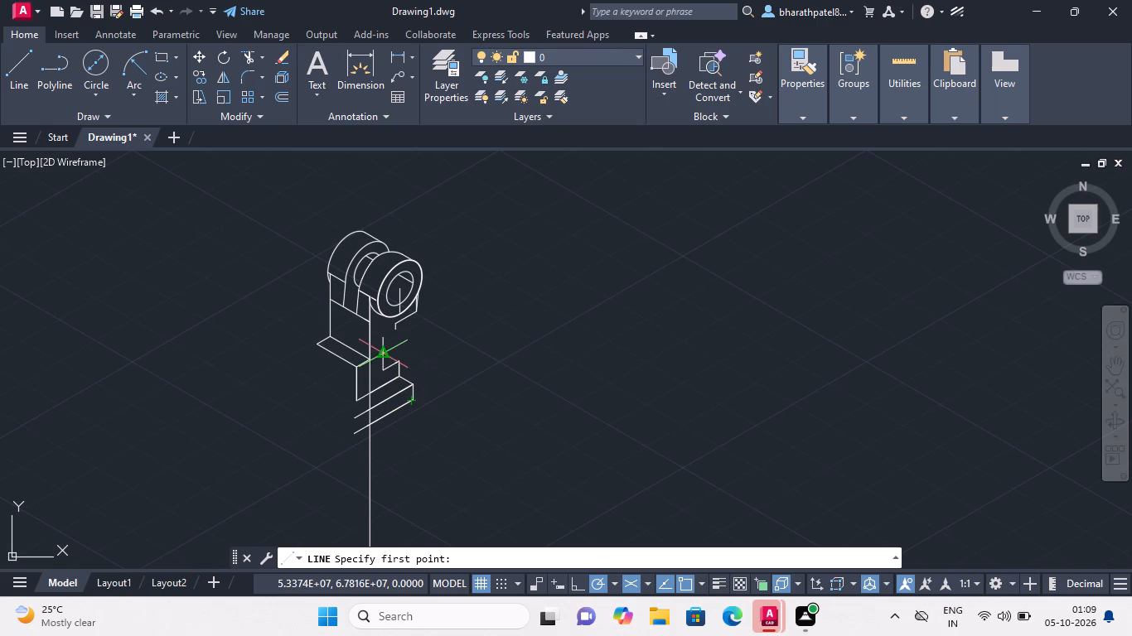
{"action": "scroll", "coordinate": [388, 349], "scroll_direction": "up", "scroll_amount": 3}
{"action": "scroll", "coordinate": [481, 367], "scroll_direction": "down", "scroll_amount": 3}
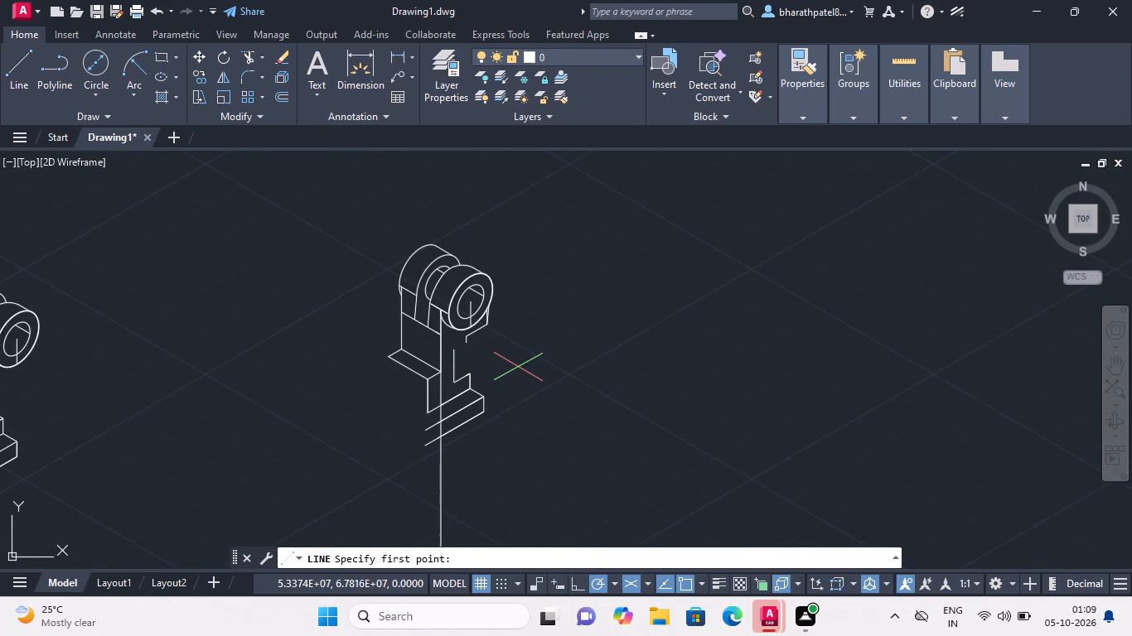
{"action": "scroll", "coordinate": [474, 373], "scroll_direction": "up", "scroll_amount": 3}
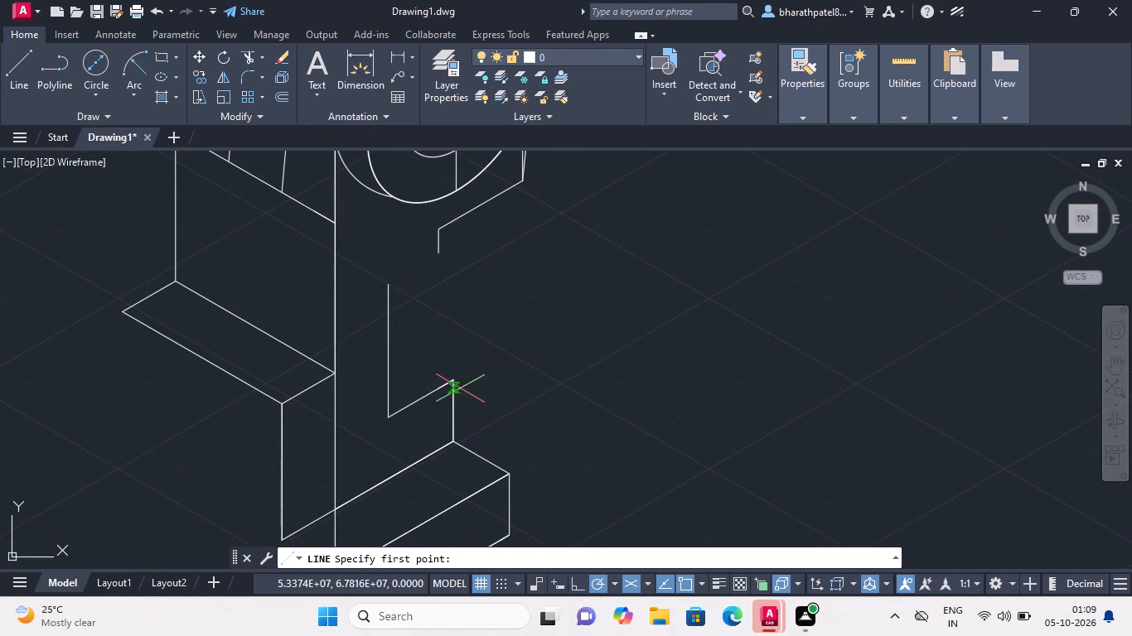
{"action": "left_click", "coordinate": [451, 383]}
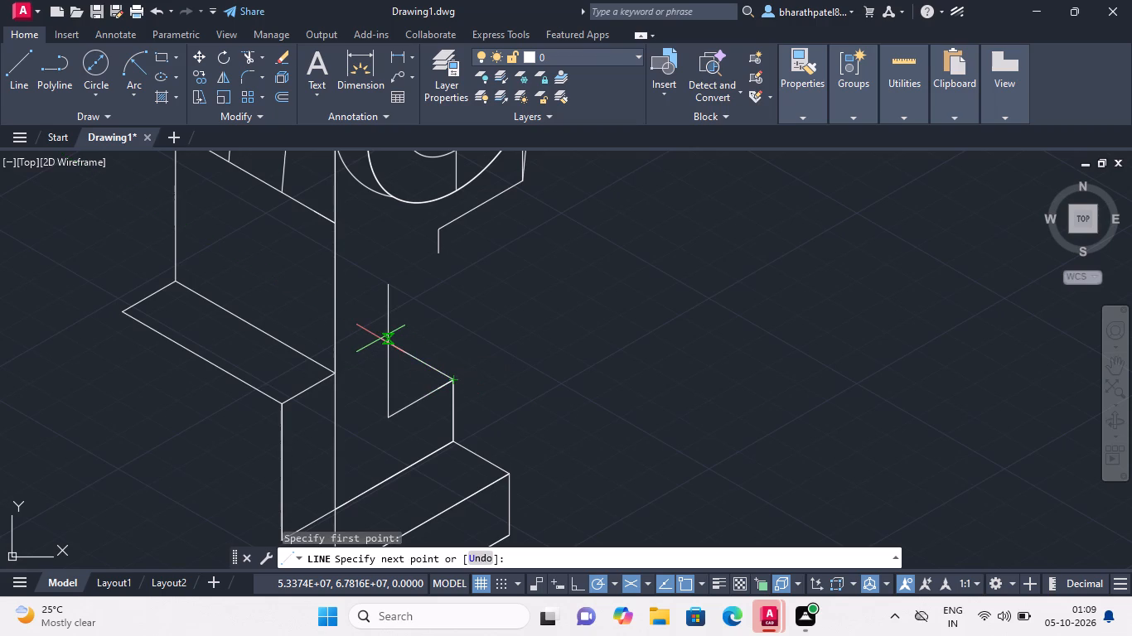
{"action": "type", "text": "18"}
{"action": "key", "text": "Return"}
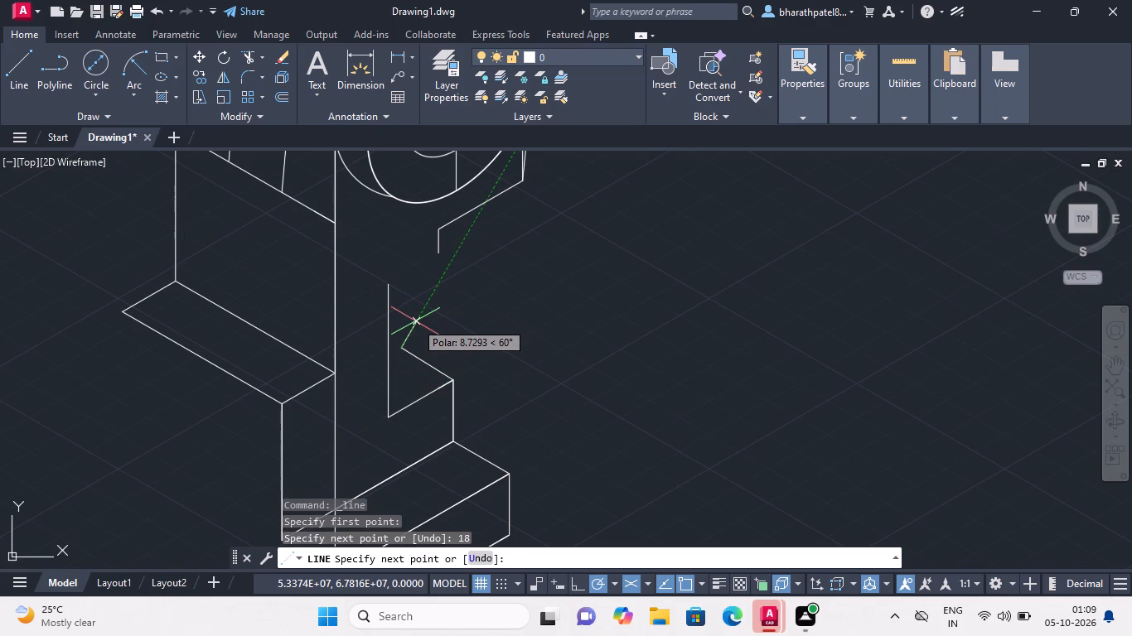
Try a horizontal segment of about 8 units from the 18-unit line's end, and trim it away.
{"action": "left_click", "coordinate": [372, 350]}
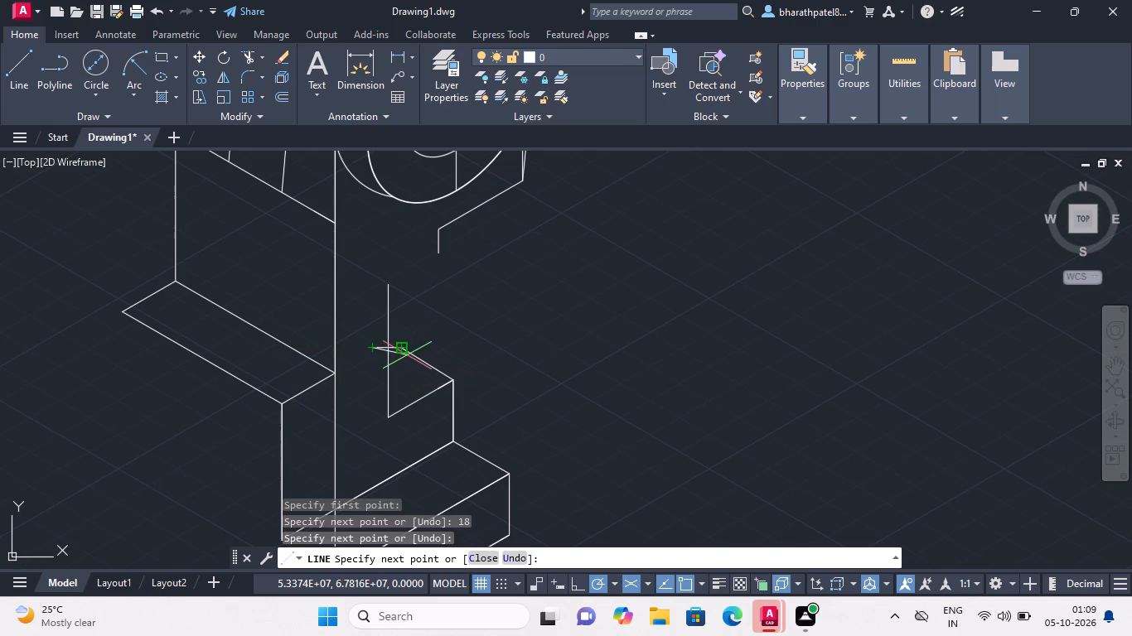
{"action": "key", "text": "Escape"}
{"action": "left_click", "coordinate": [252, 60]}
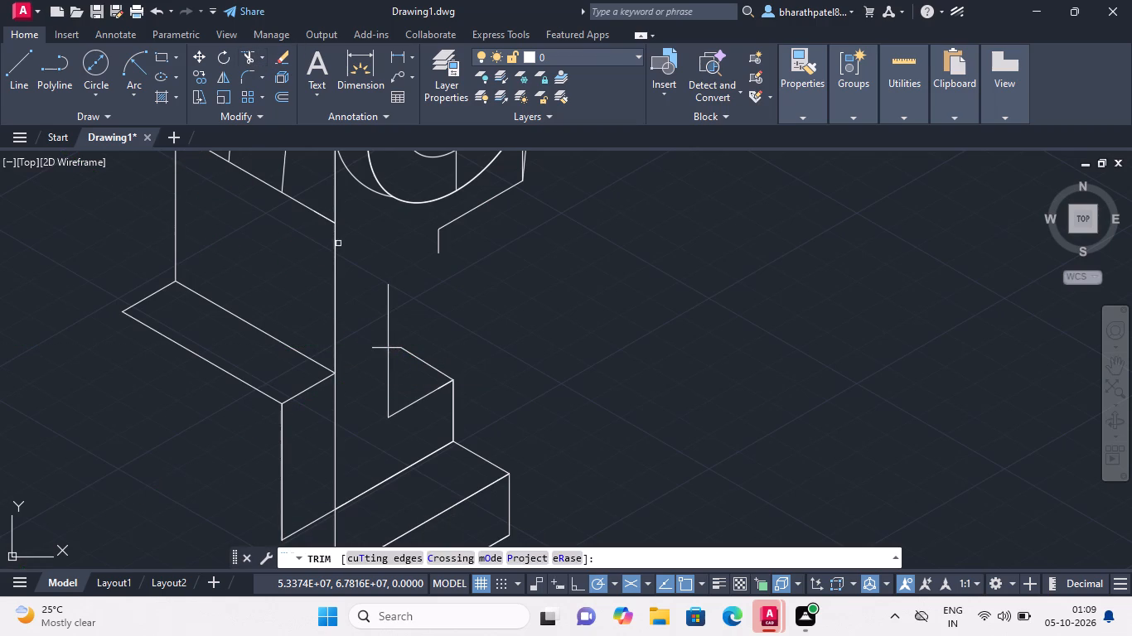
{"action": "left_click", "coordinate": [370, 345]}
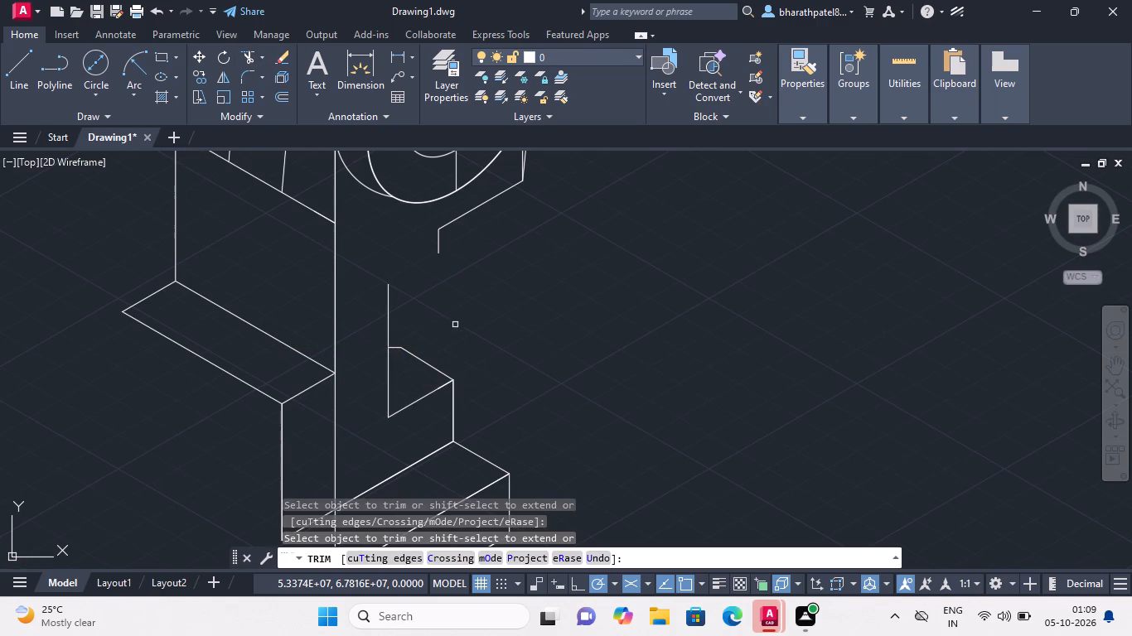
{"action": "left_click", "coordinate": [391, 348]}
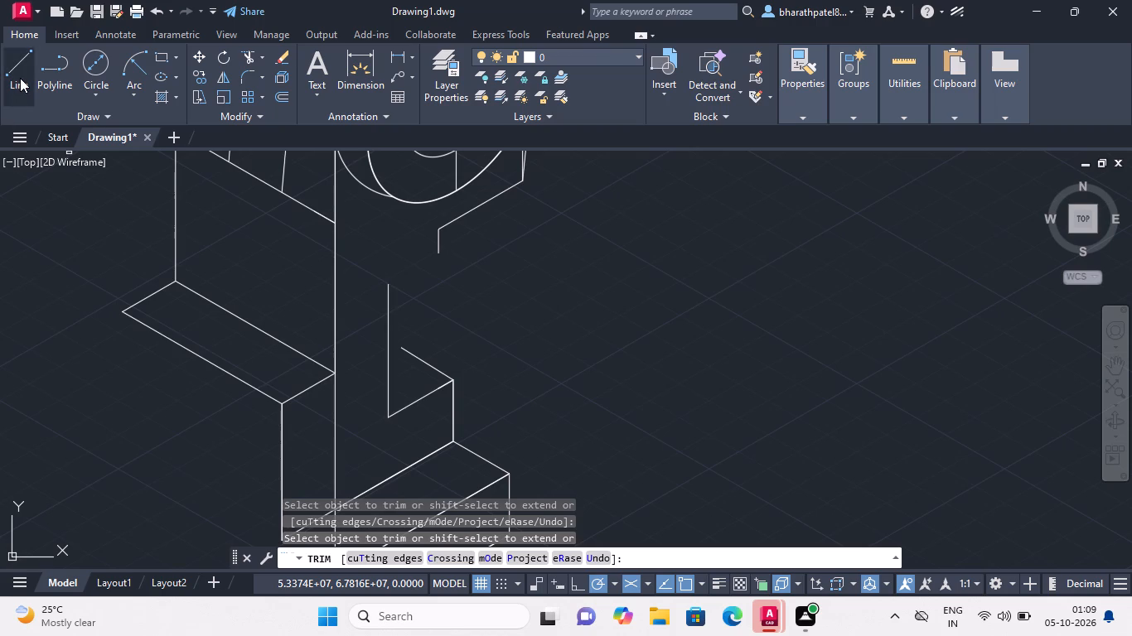
Draw a short line at 210° from the 18-unit line's end and trim its overhang at the upright block's vertical edge.
{"action": "left_click", "coordinate": [21, 78]}
{"action": "left_click", "coordinate": [399, 344]}
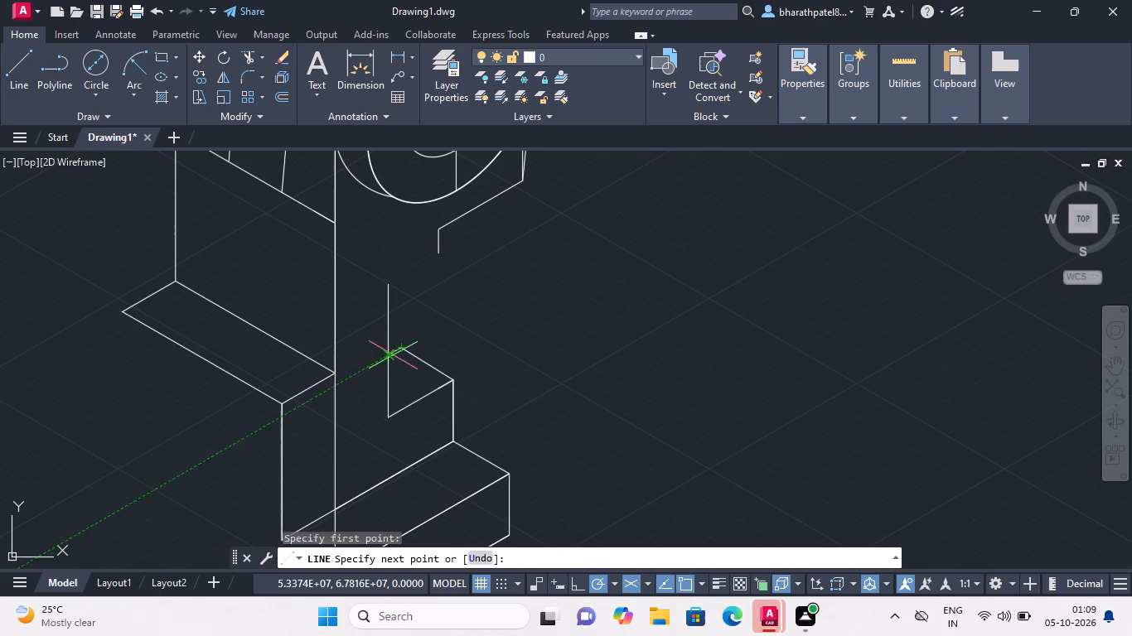
{"action": "left_click", "coordinate": [369, 360]}
{"action": "key", "text": "Escape"}
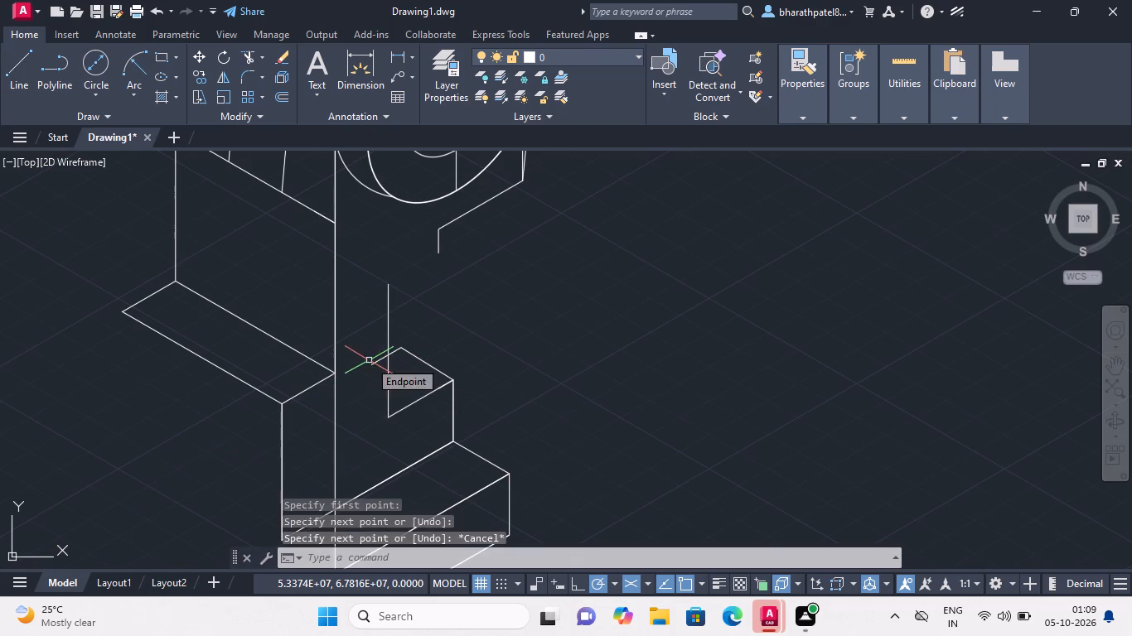
{"action": "left_click", "coordinate": [253, 55]}
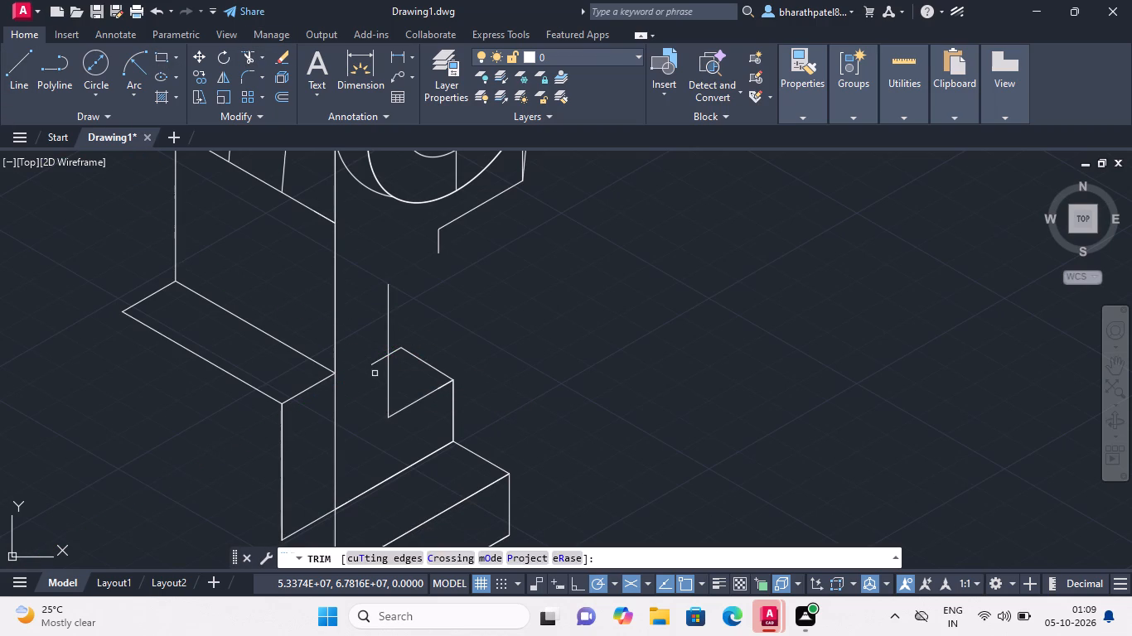
{"action": "left_click", "coordinate": [375, 363]}
Trim away the long vertical line's excess below the base plate's bottom edge.
{"action": "scroll", "coordinate": [560, 332], "scroll_direction": "down", "scroll_amount": 4}
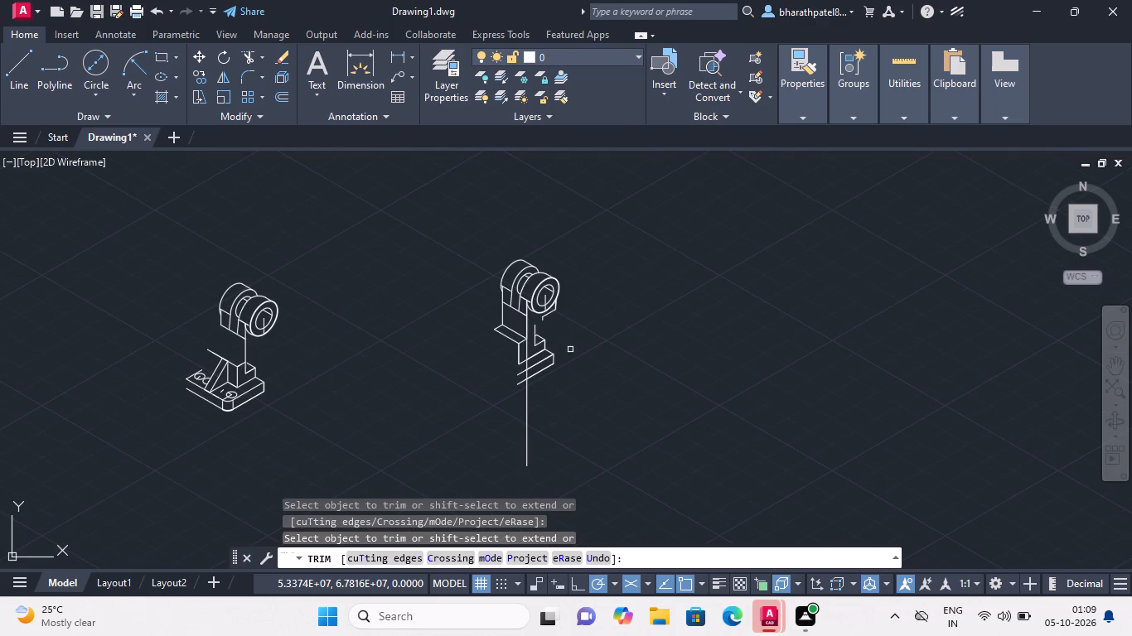
{"action": "left_click", "coordinate": [527, 411]}
Draw a vertical line extending the upright block's new edge upward to just beneath the hub.
{"action": "scroll", "coordinate": [554, 333], "scroll_direction": "up", "scroll_amount": 4}
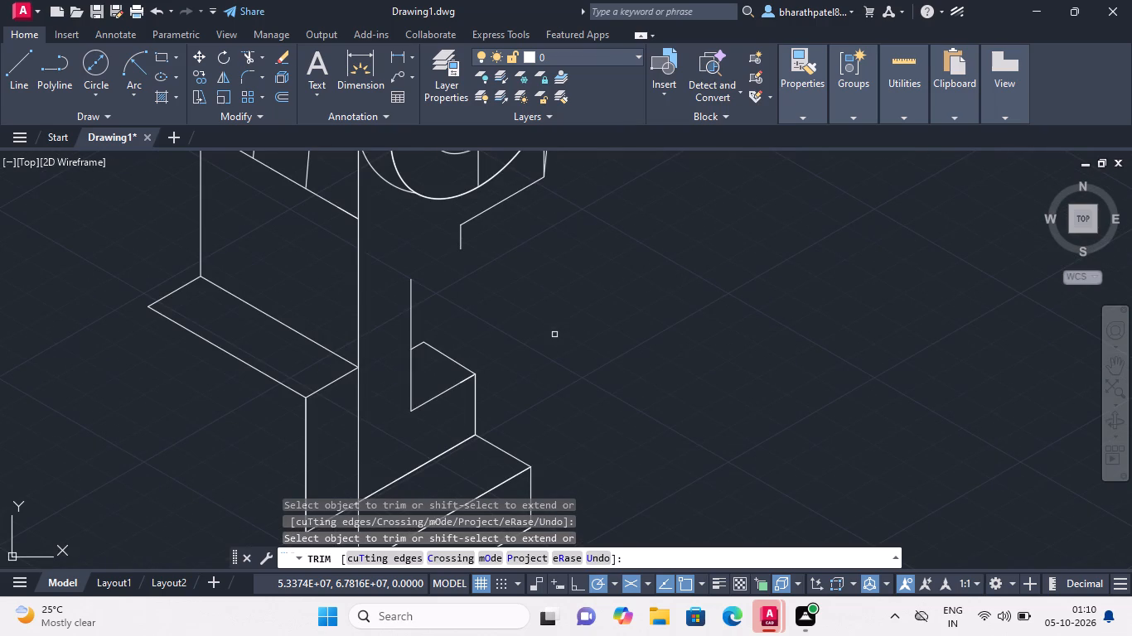
{"action": "scroll", "coordinate": [549, 343], "scroll_direction": "down", "scroll_amount": 2}
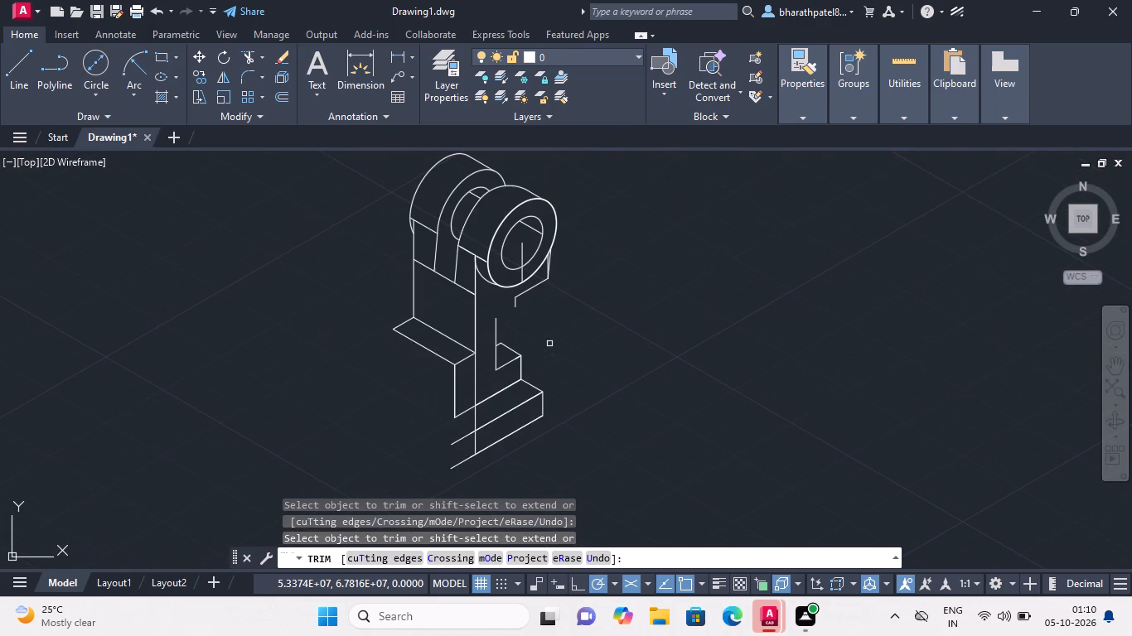
{"action": "scroll", "coordinate": [553, 264], "scroll_direction": "up", "scroll_amount": 3}
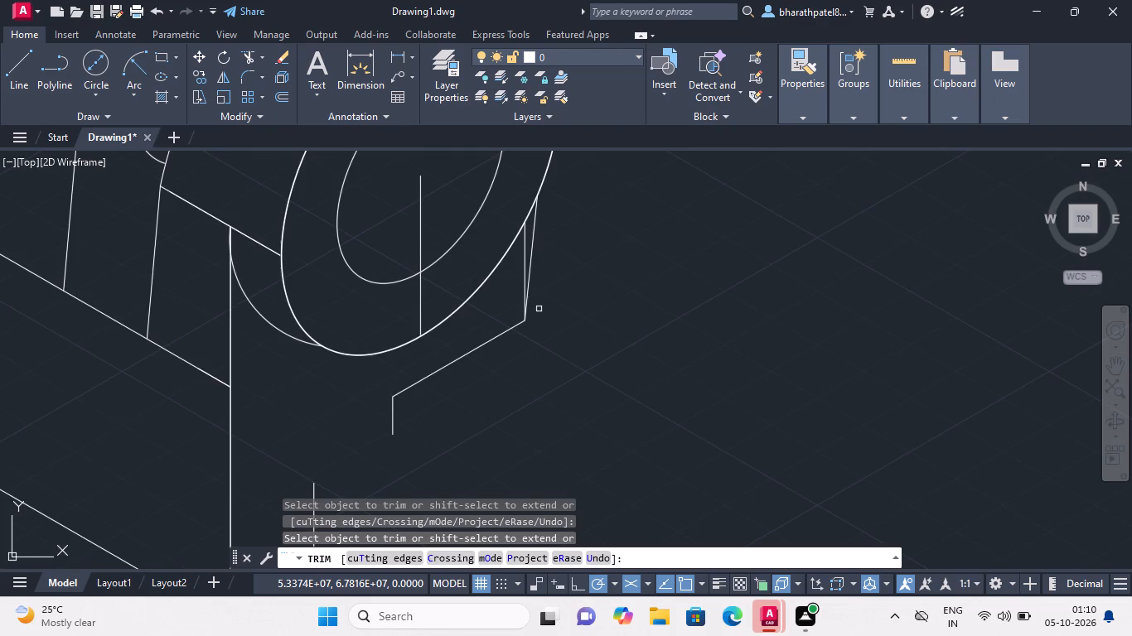
{"action": "scroll", "coordinate": [538, 311], "scroll_direction": "down", "scroll_amount": 3}
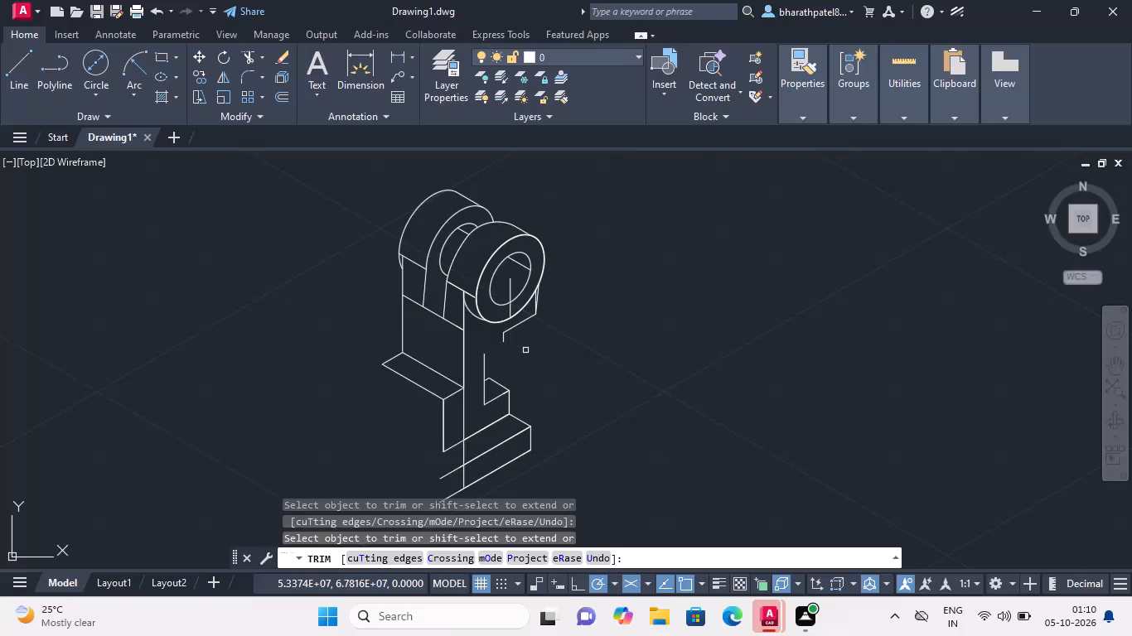
{"action": "left_click", "coordinate": [11, 82]}
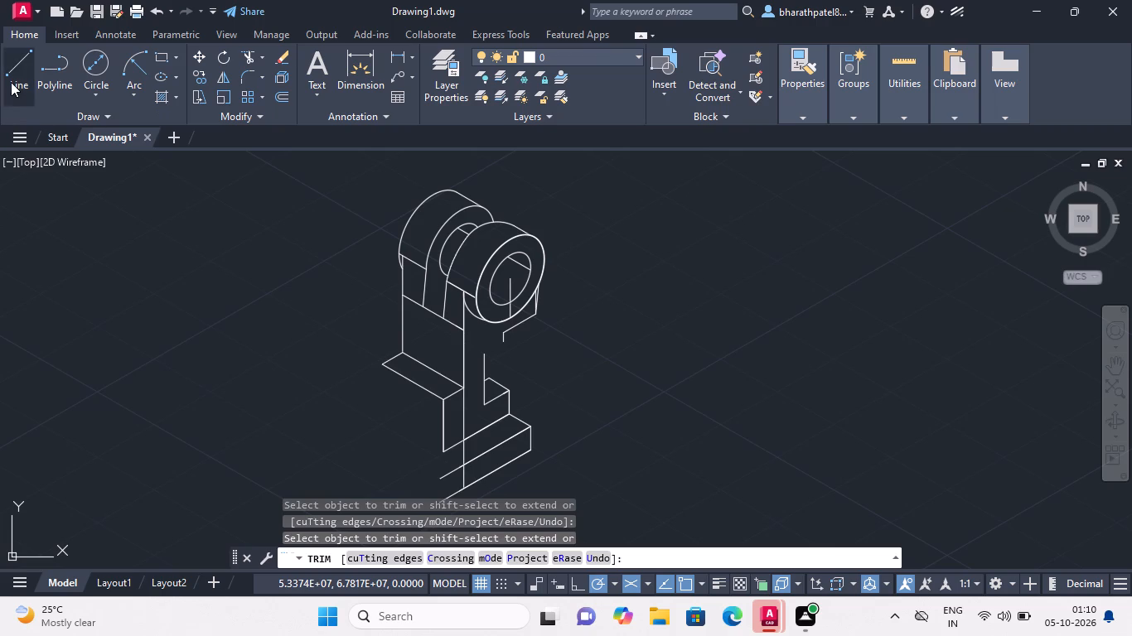
{"action": "left_click", "coordinate": [478, 355]}
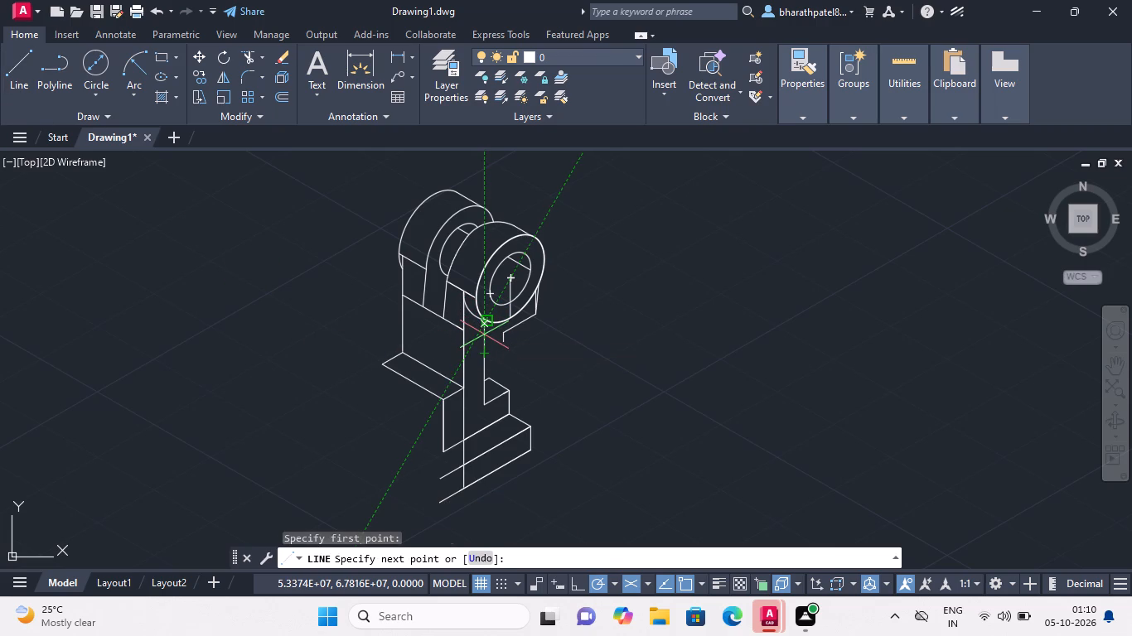
{"action": "left_click", "coordinate": [484, 335]}
{"action": "key", "text": "Escape"}
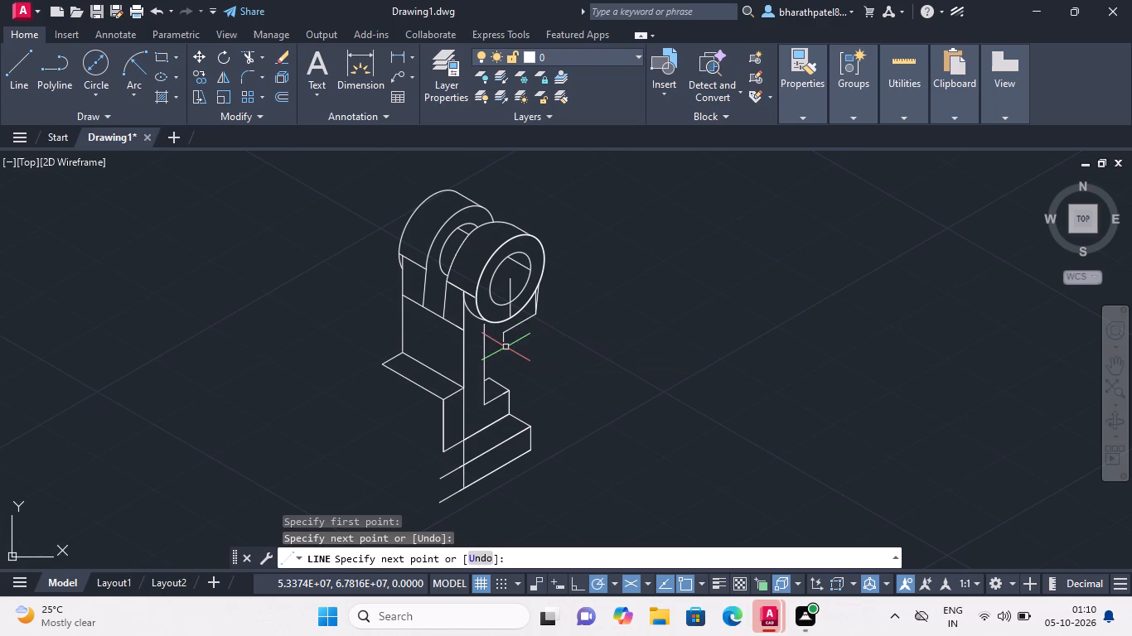
Draw a 30° line from the extended vertical edge, parallel to the sloped edge below the hub, past the outer upright edge.
{"action": "left_click", "coordinate": [20, 67]}
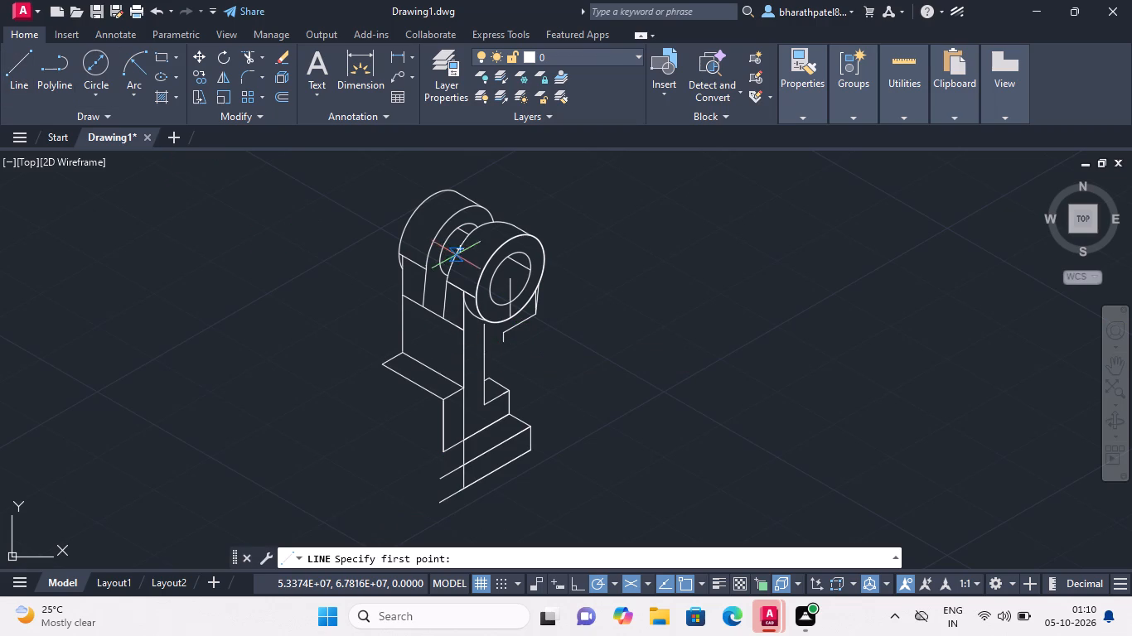
{"action": "scroll", "coordinate": [516, 309], "scroll_direction": "up", "scroll_amount": 4}
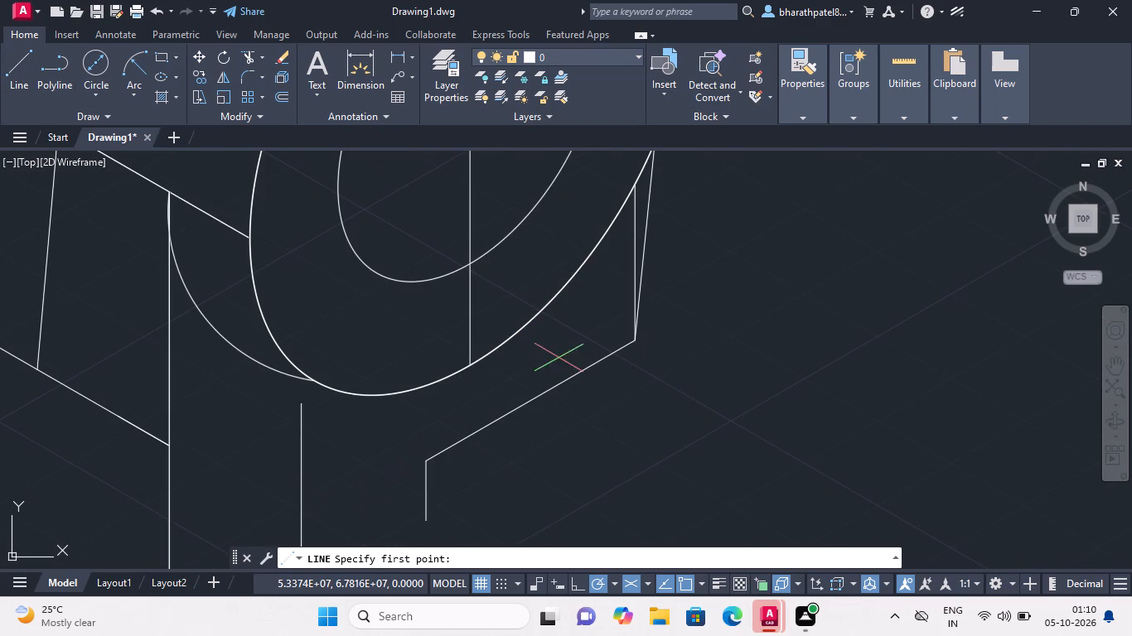
{"action": "left_click", "coordinate": [302, 503]}
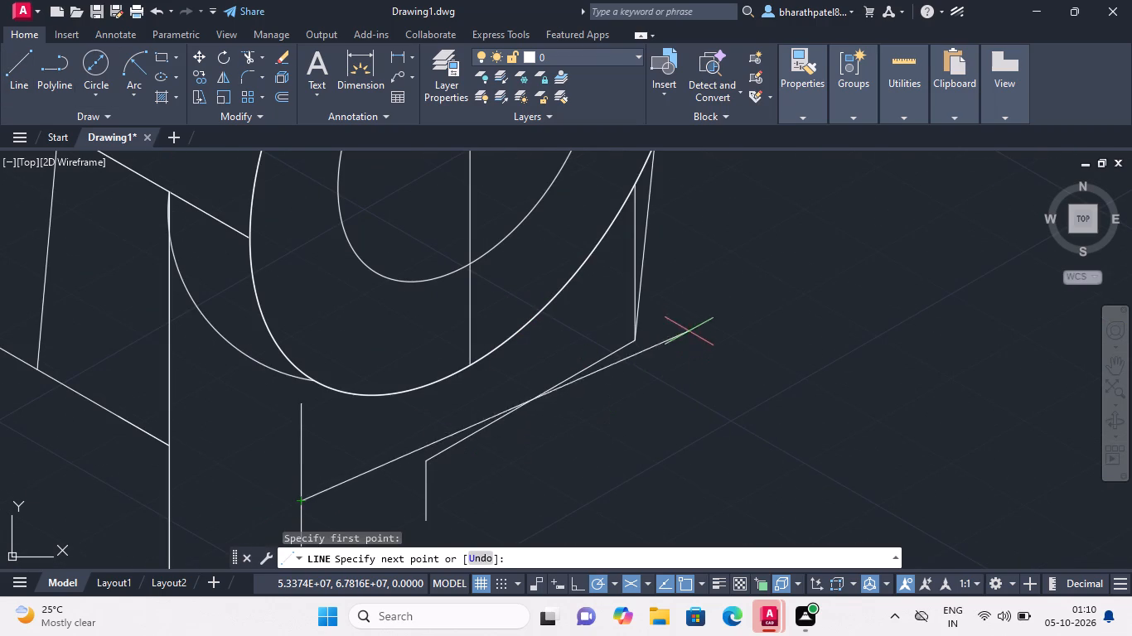
{"action": "left_click", "coordinate": [702, 269]}
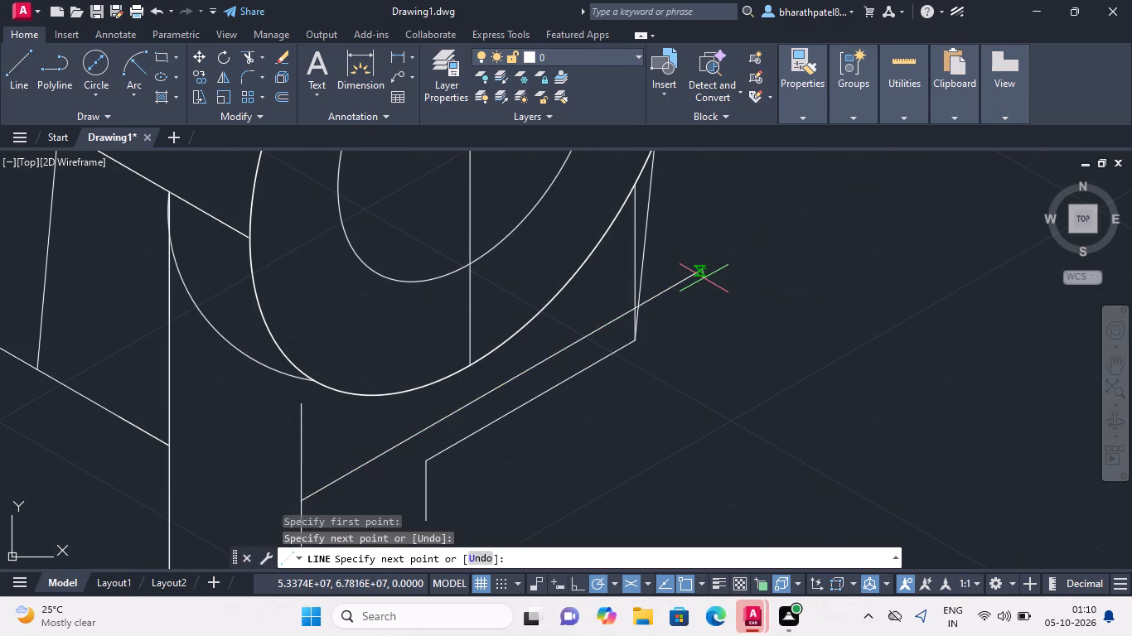
{"action": "key", "text": "Escape"}
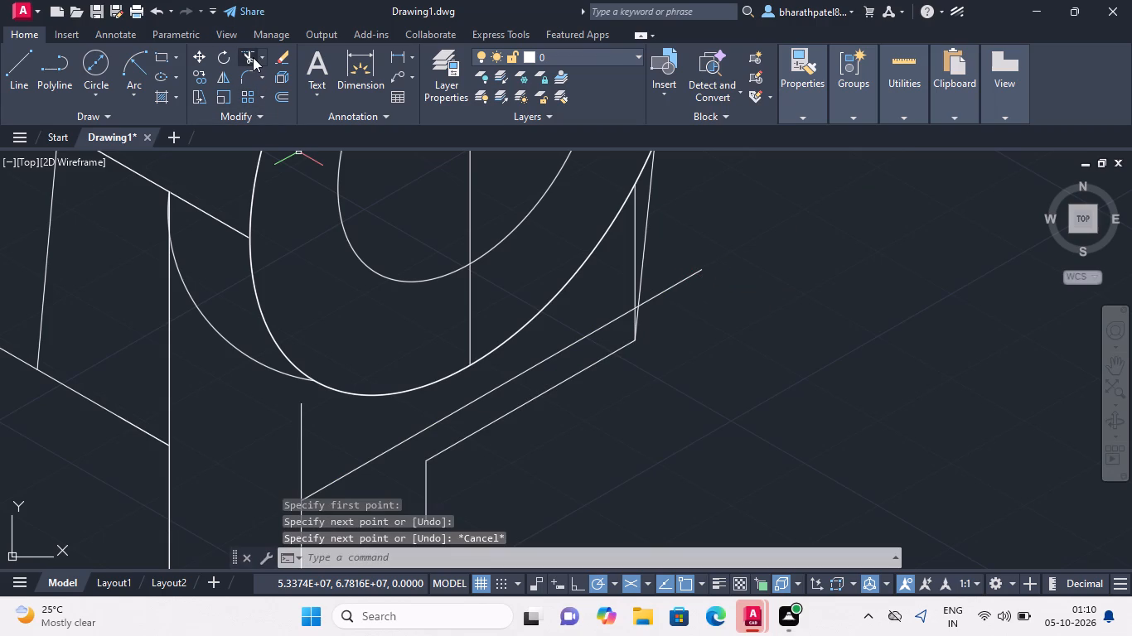
Trim the inner vertical edge's overhang above the new 30° line and remove the old parallel sloped edge with its short vertical.
{"action": "left_click", "coordinate": [253, 57]}
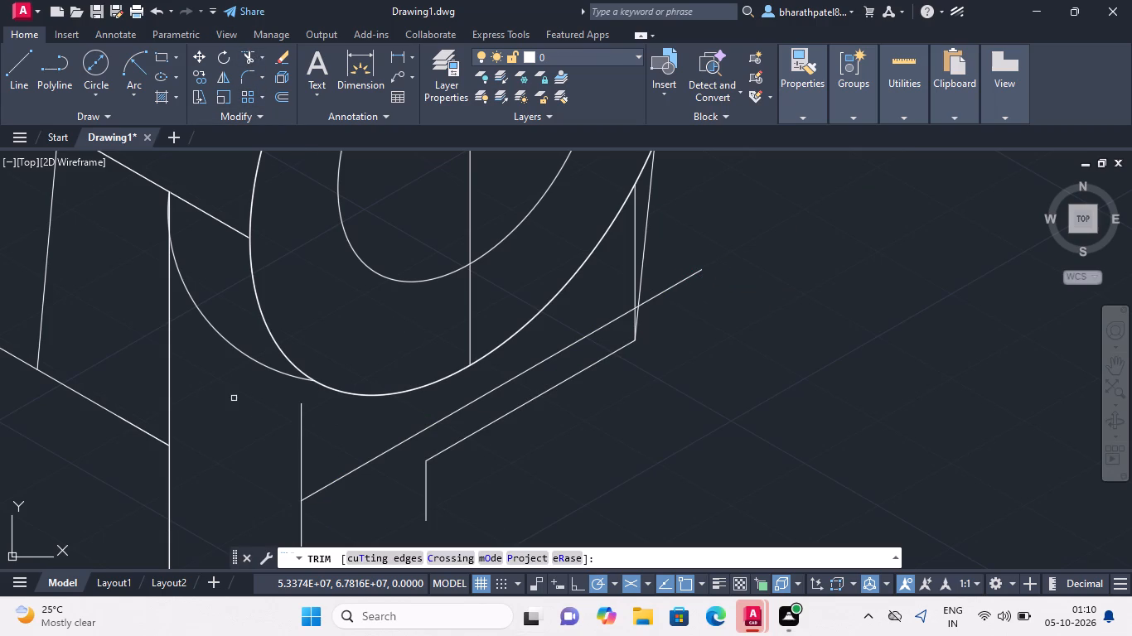
{"action": "left_click", "coordinate": [302, 446]}
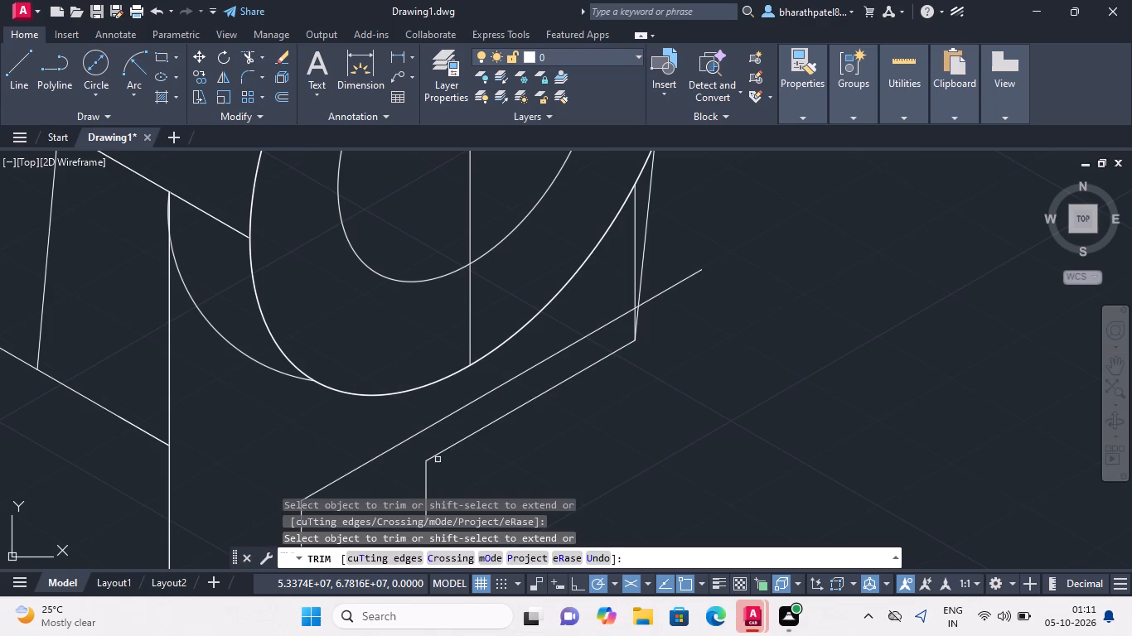
{"action": "double_click", "coordinate": [437, 453]}
{"action": "left_click", "coordinate": [425, 476]}
Trim away the old outer vertical and slanted lines between the hub and the end of the 30° line.
{"action": "scroll", "coordinate": [472, 460], "scroll_direction": "down", "scroll_amount": 3}
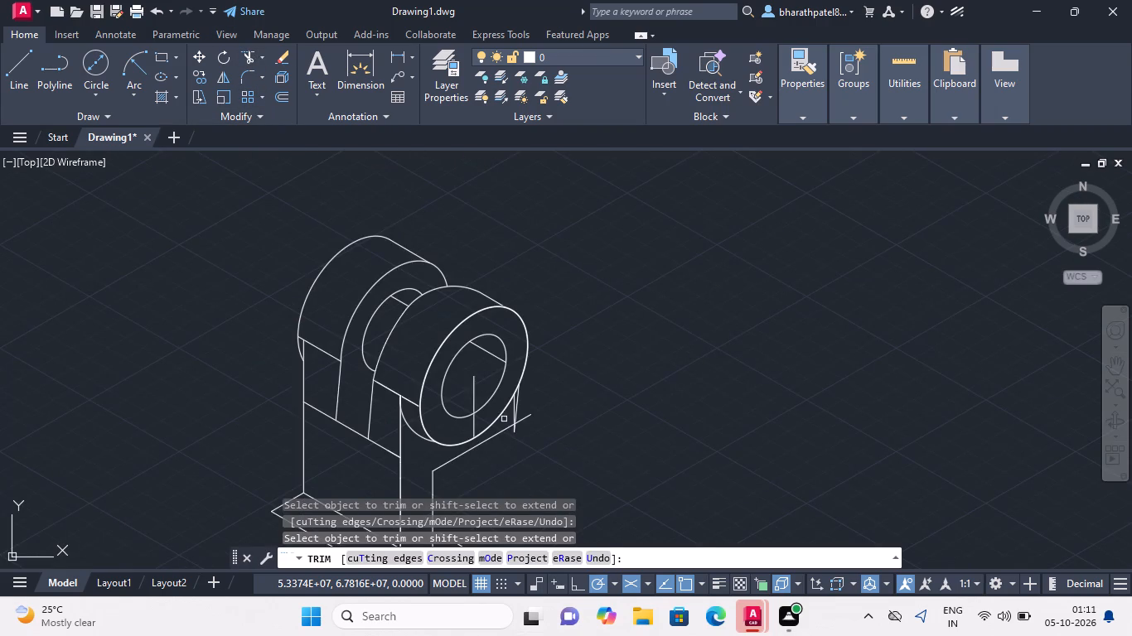
{"action": "scroll", "coordinate": [505, 419], "scroll_direction": "up", "scroll_amount": 4}
{"action": "left_click", "coordinate": [556, 386]}
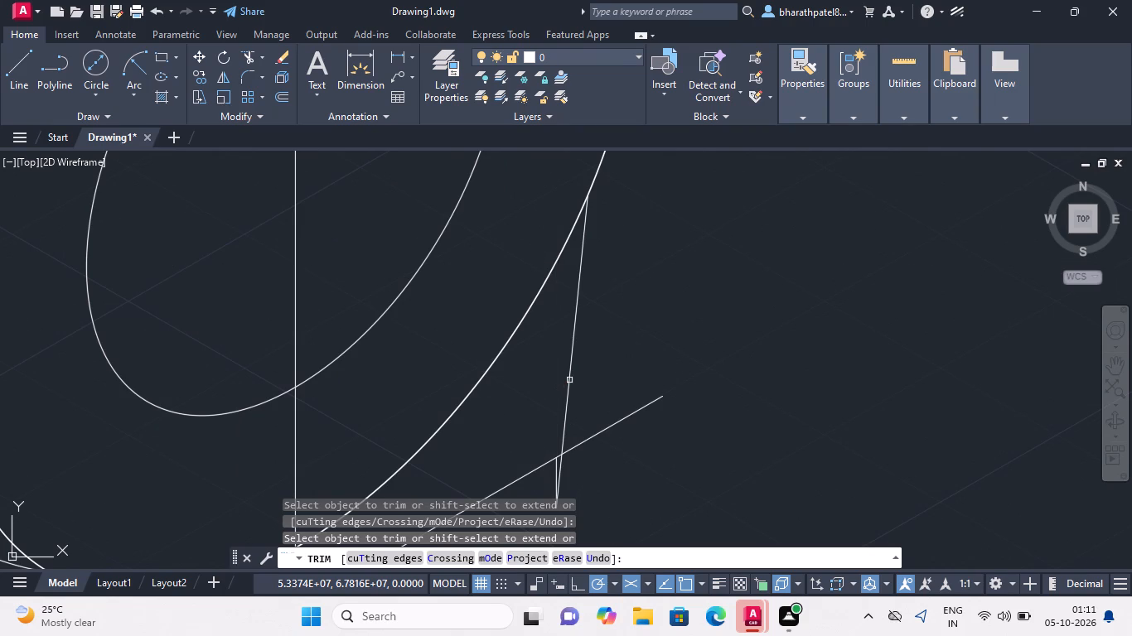
{"action": "left_click", "coordinate": [568, 383]}
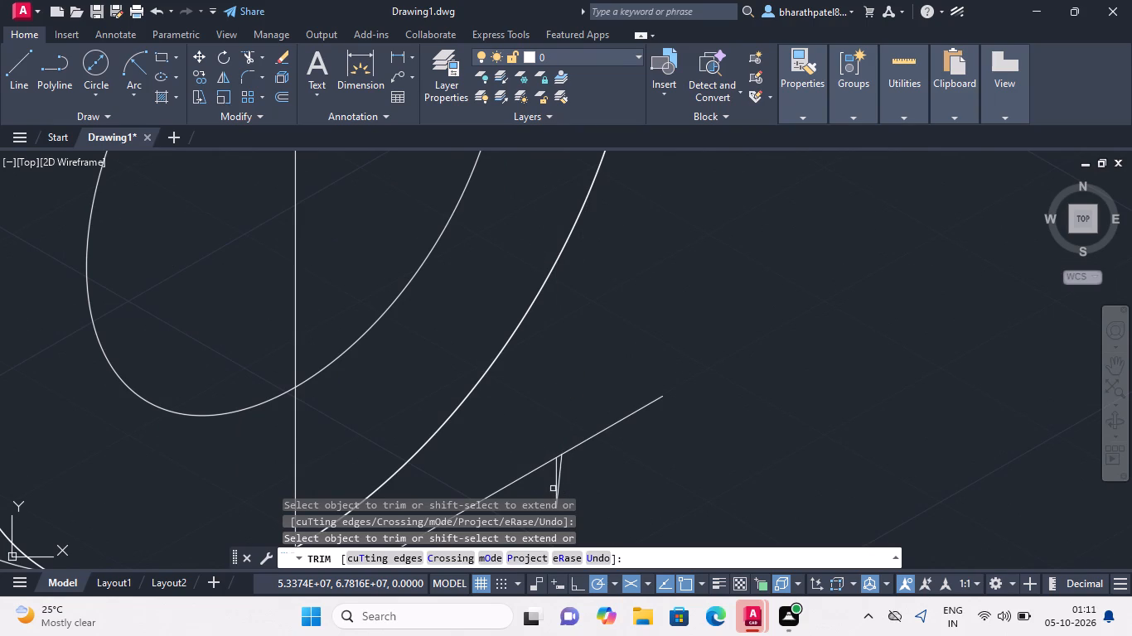
{"action": "left_click", "coordinate": [539, 484]}
{"action": "left_click", "coordinate": [579, 461]}
Draw a vertical line from the hub's outer front ellipse down past the 30° line.
{"action": "scroll", "coordinate": [579, 461], "scroll_direction": "down", "scroll_amount": 4}
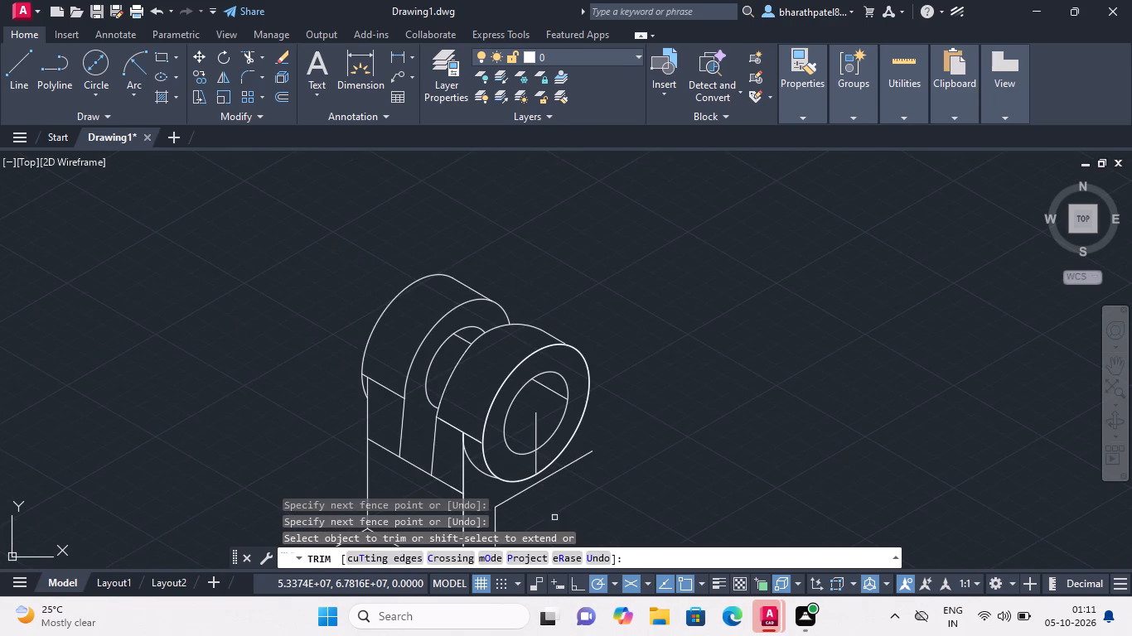
{"action": "scroll", "coordinate": [647, 383], "scroll_direction": "down", "scroll_amount": 3}
{"action": "scroll", "coordinate": [633, 428], "scroll_direction": "up", "scroll_amount": 4}
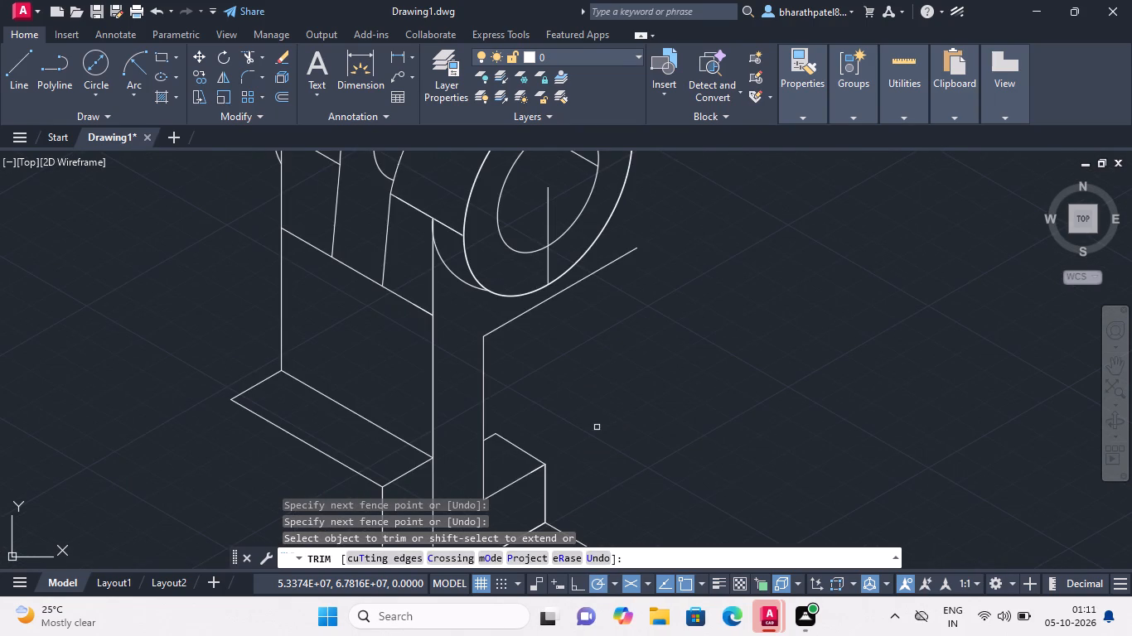
{"action": "left_click", "coordinate": [17, 62]}
{"action": "scroll", "coordinate": [625, 290], "scroll_direction": "down", "scroll_amount": 1}
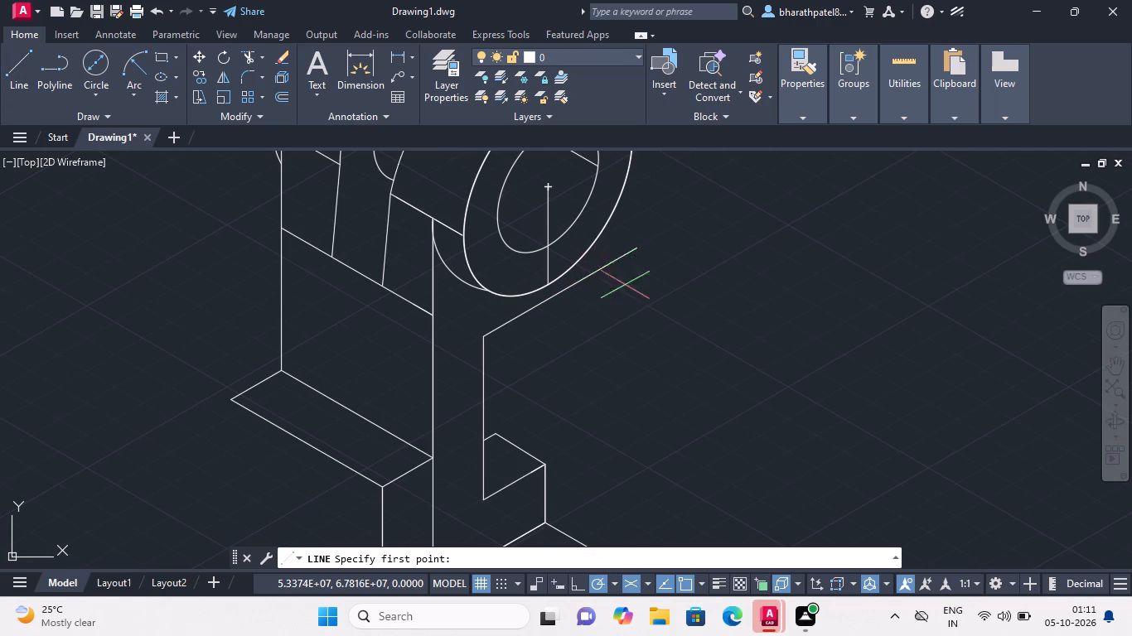
{"action": "scroll", "coordinate": [625, 295], "scroll_direction": "down", "scroll_amount": 2}
{"action": "scroll", "coordinate": [616, 267], "scroll_direction": "up", "scroll_amount": 3}
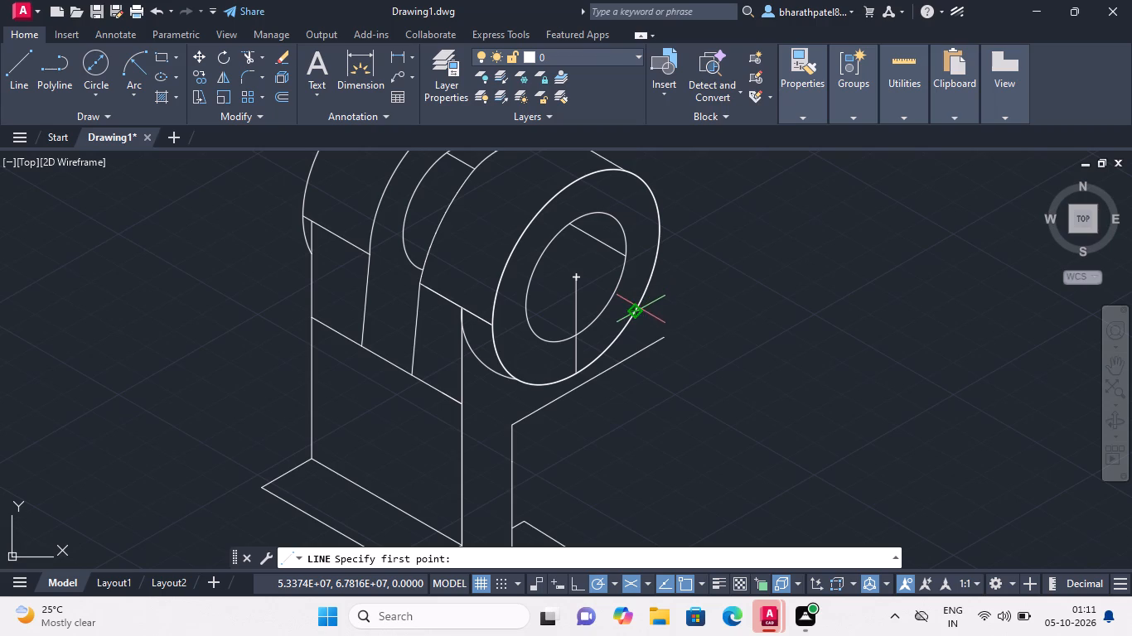
{"action": "left_click", "coordinate": [641, 309]}
{"action": "left_click", "coordinate": [634, 406]}
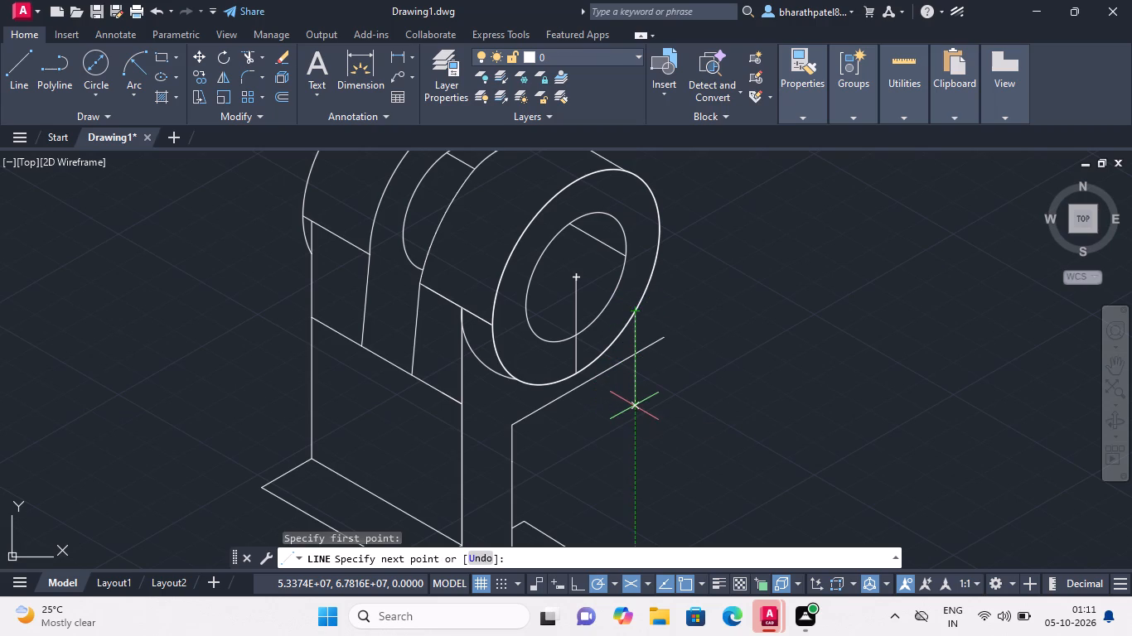
{"action": "key", "text": "Escape"}
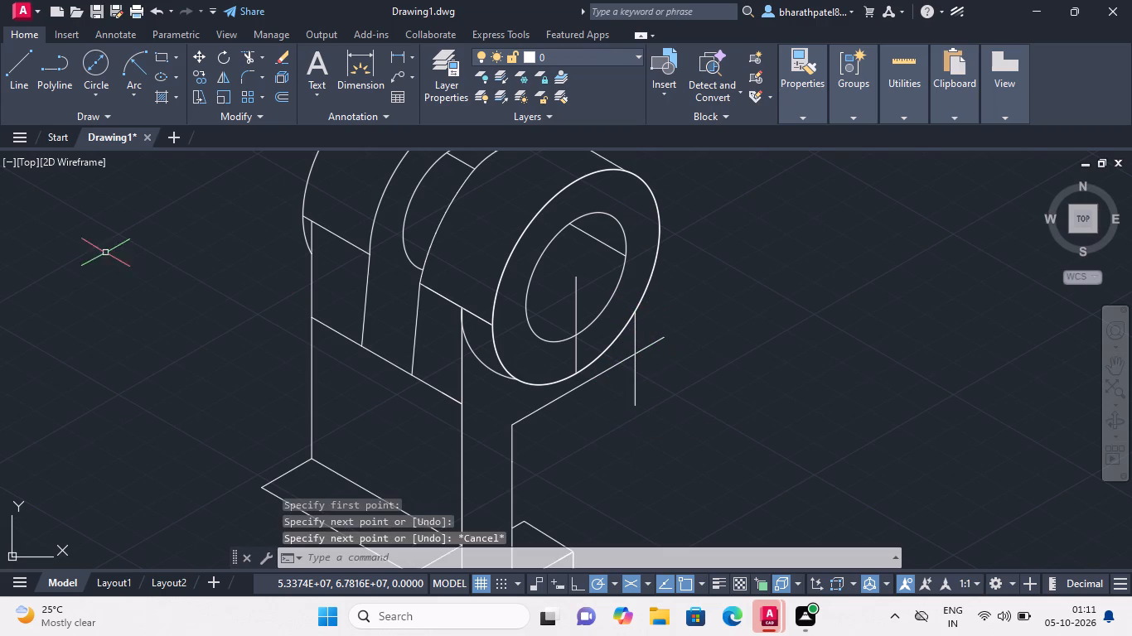
Trim the overhangs of the 30° line and the new outer vertical line to a clean corner.
{"action": "left_click", "coordinate": [249, 55]}
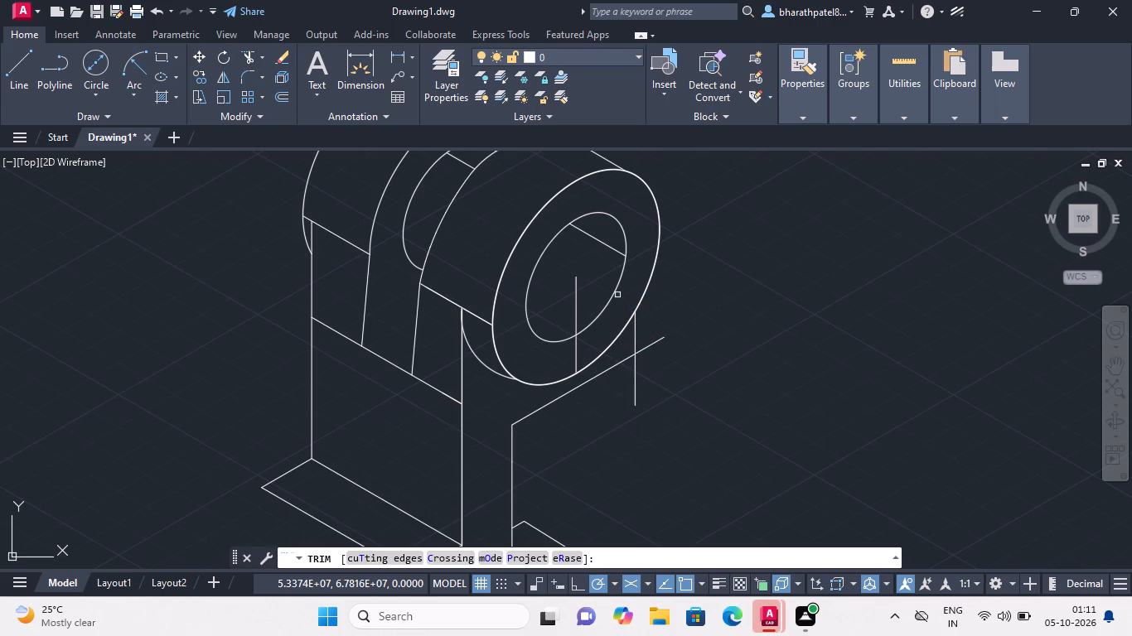
{"action": "left_click", "coordinate": [655, 342]}
{"action": "left_click", "coordinate": [635, 373]}
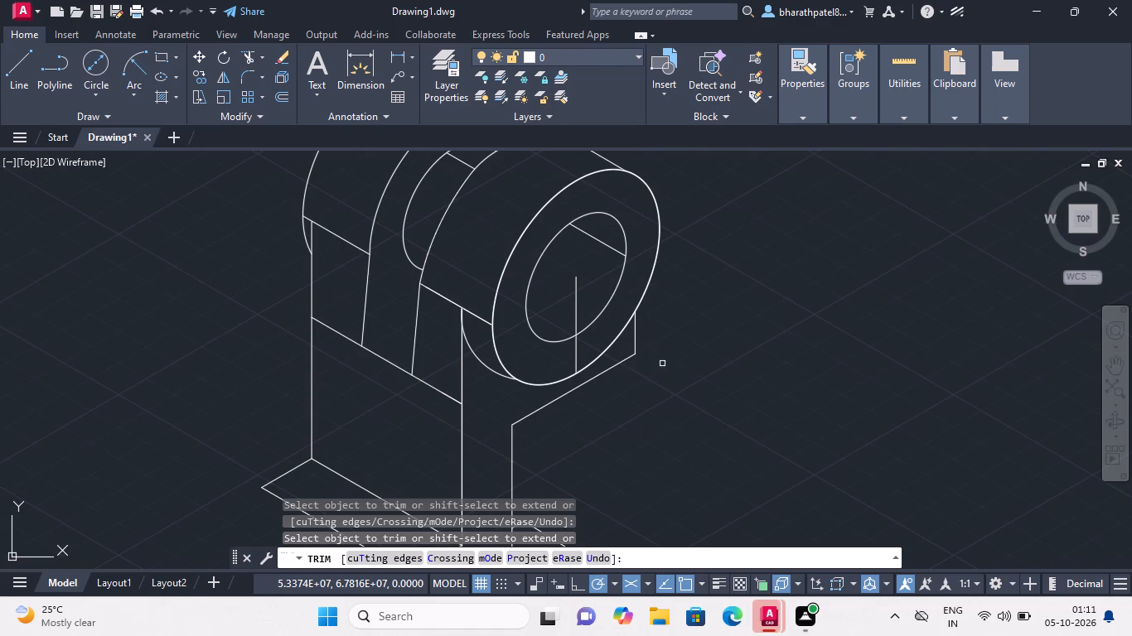
Draw a line from the hub down past the outer corner, then parallel below the sloped edge to the inner vertical edge.
{"action": "scroll", "coordinate": [662, 364], "scroll_direction": "down", "scroll_amount": 3}
{"action": "scroll", "coordinate": [659, 391], "scroll_direction": "up", "scroll_amount": 4}
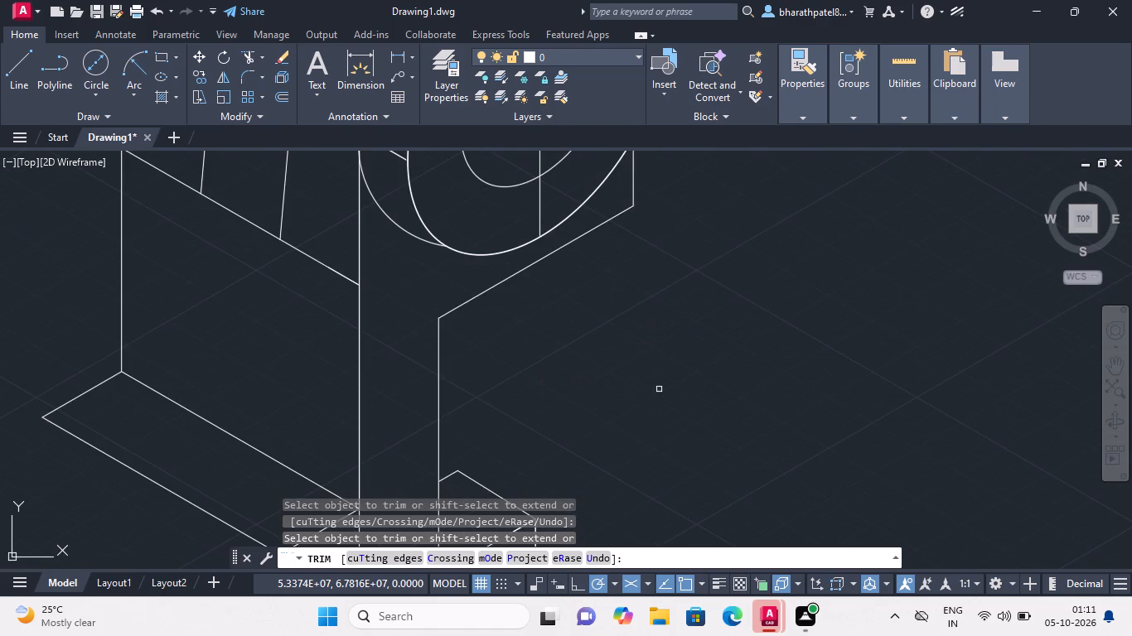
{"action": "scroll", "coordinate": [659, 388], "scroll_direction": "down", "scroll_amount": 1}
{"action": "left_click", "coordinate": [10, 72]}
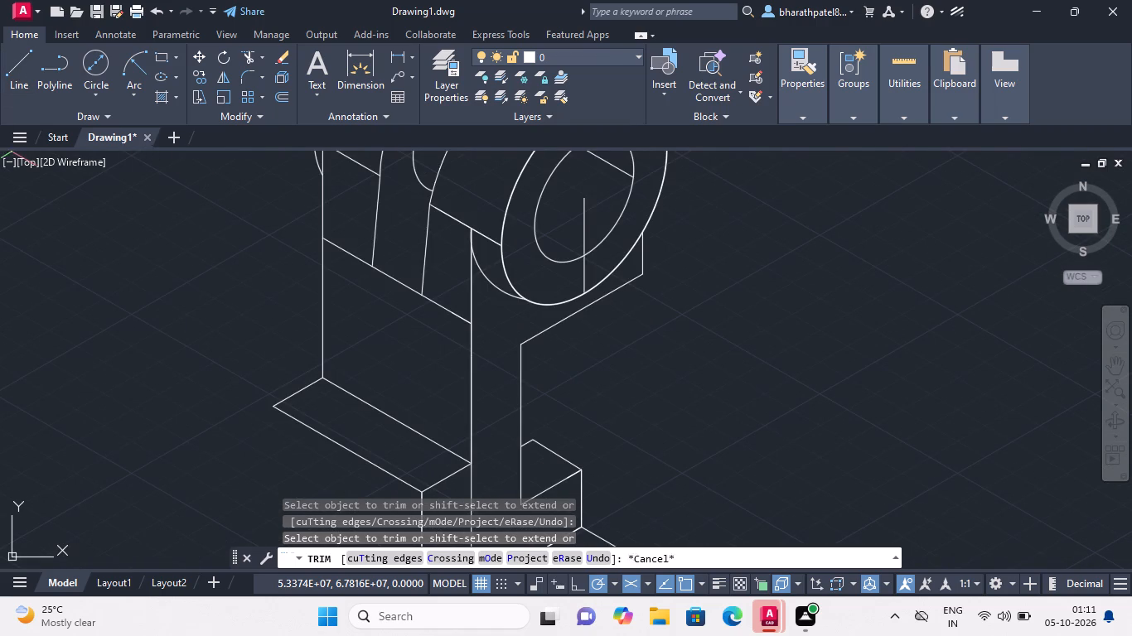
{"action": "left_click", "coordinate": [640, 236]}
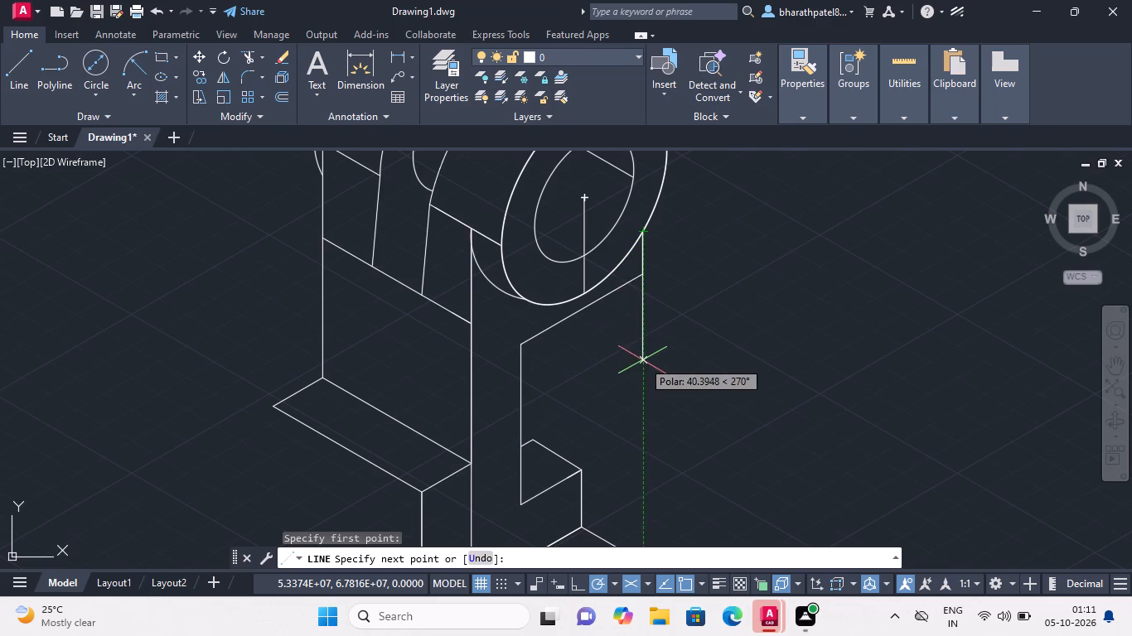
{"action": "left_click", "coordinate": [639, 290]}
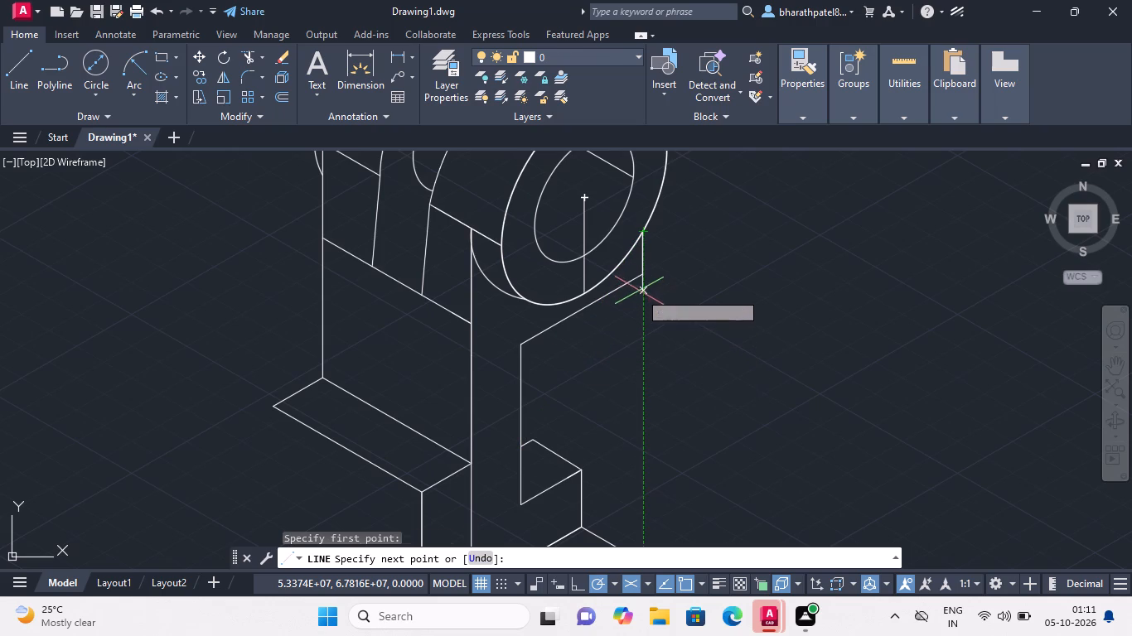
{"action": "left_click", "coordinate": [522, 366]}
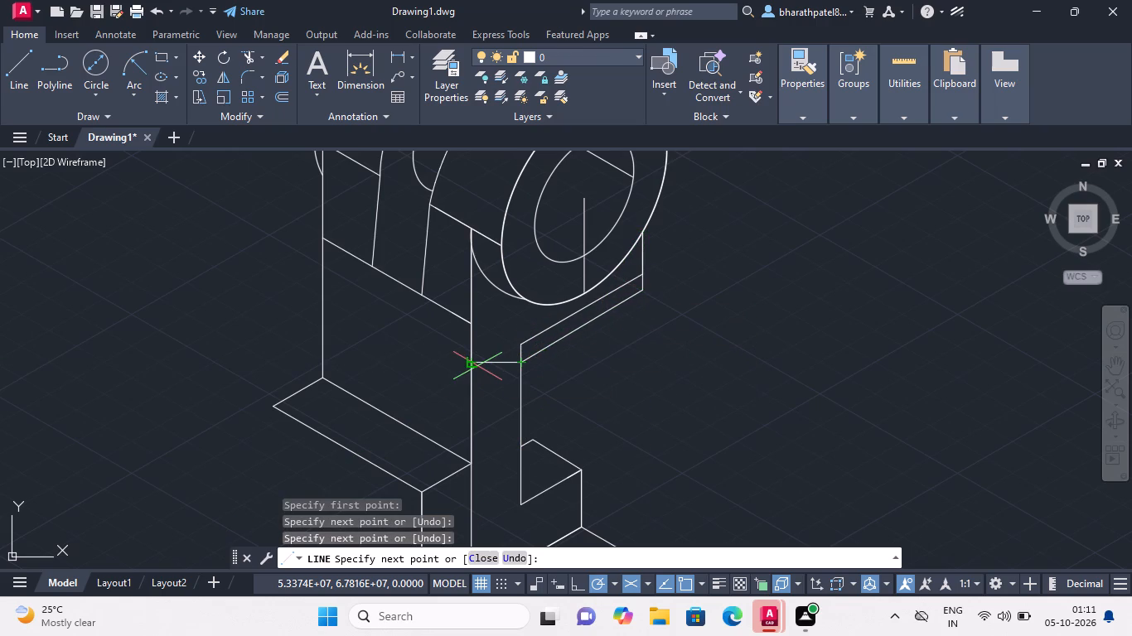
{"action": "scroll", "coordinate": [536, 364], "scroll_direction": "up", "scroll_amount": 3}
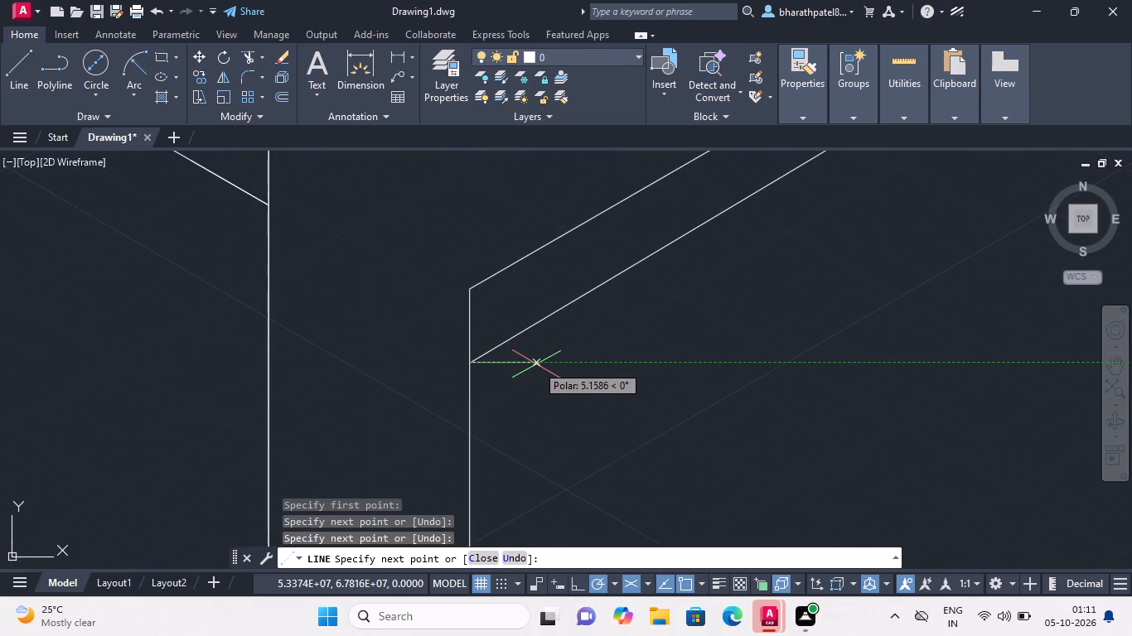
{"action": "key", "text": "Escape"}
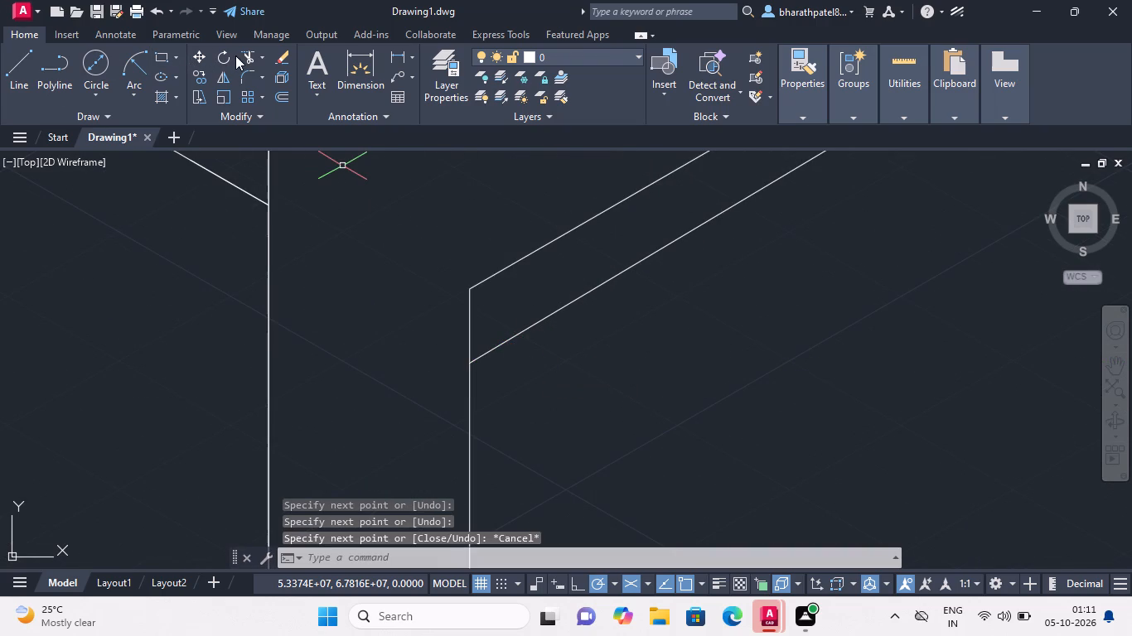
Trim away the upper of the two parallel sloped edges and the vertical stub above the lower one.
{"action": "left_click", "coordinate": [248, 55]}
{"action": "scroll", "coordinate": [477, 205], "scroll_direction": "down", "scroll_amount": 4}
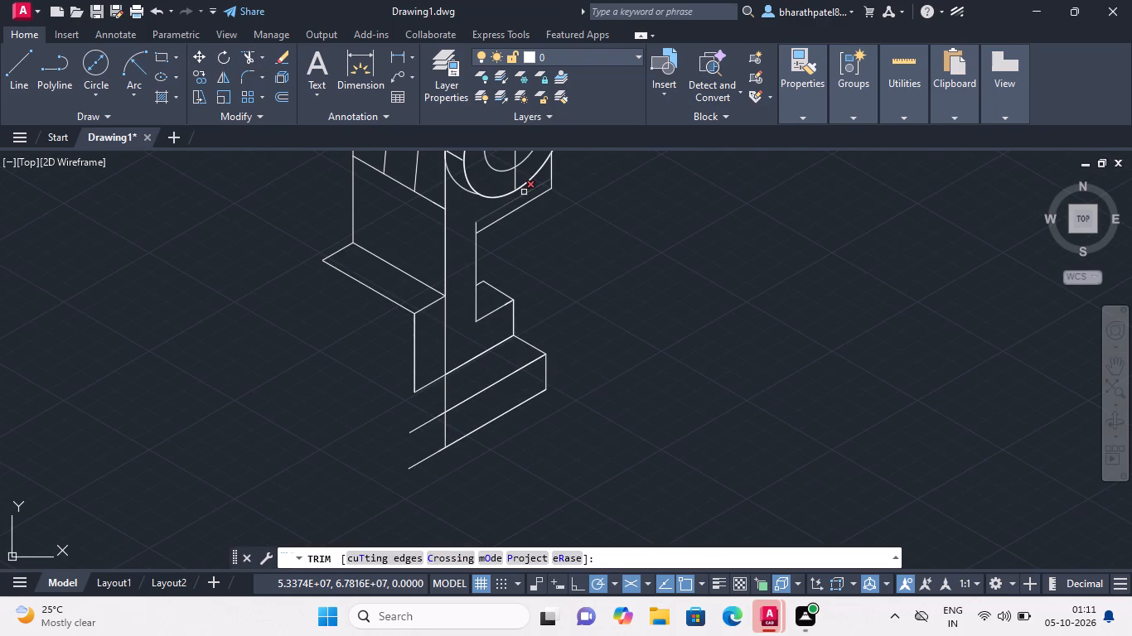
{"action": "left_click", "coordinate": [525, 193]}
{"action": "left_click", "coordinate": [477, 223]}
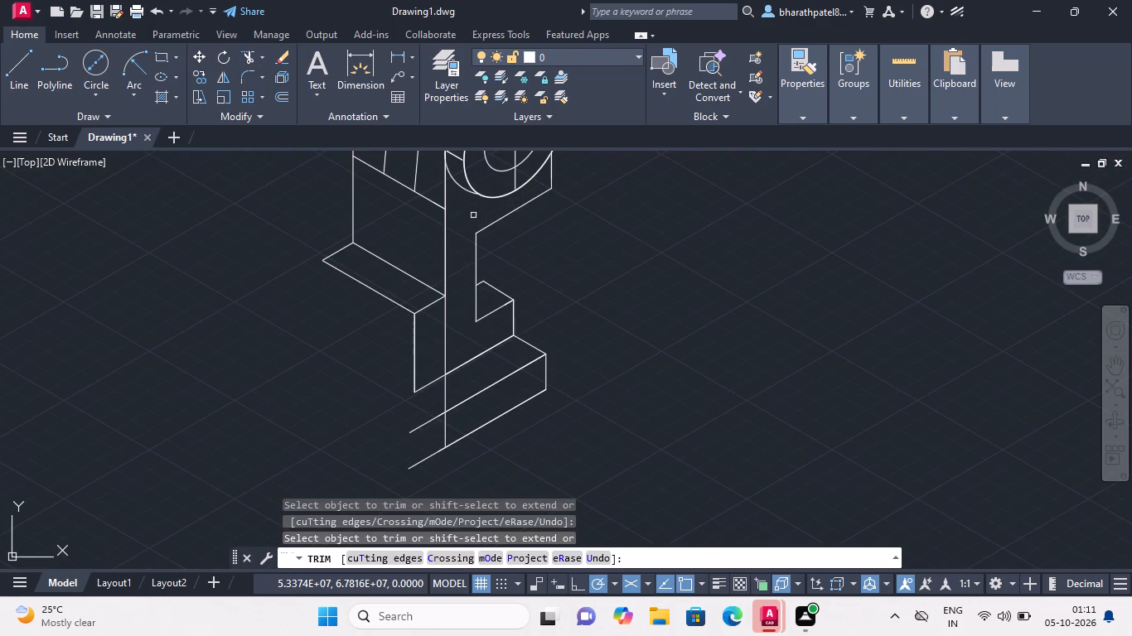
Draw a slanted line from the sloped edge, just short of its outer corner, up to the hub's outer ellipse.
{"action": "left_click", "coordinate": [28, 65]}
{"action": "scroll", "coordinate": [414, 167], "scroll_direction": "down", "scroll_amount": 3}
{"action": "scroll", "coordinate": [457, 162], "scroll_direction": "up", "scroll_amount": 3}
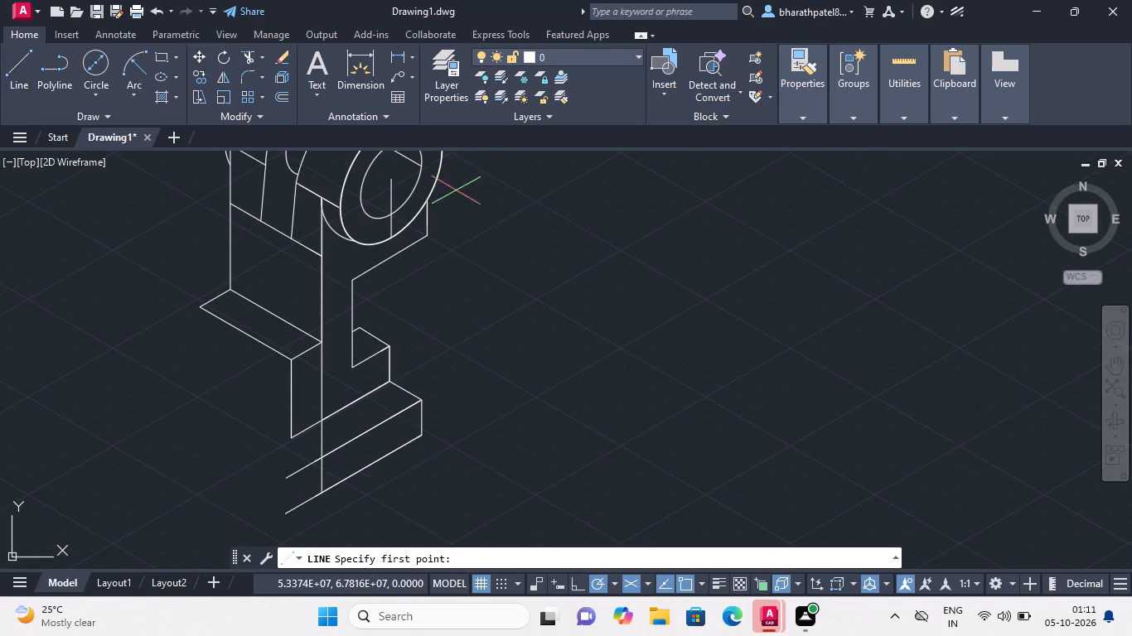
{"action": "scroll", "coordinate": [456, 199], "scroll_direction": "down", "scroll_amount": 2}
{"action": "scroll", "coordinate": [433, 187], "scroll_direction": "up", "scroll_amount": 6}
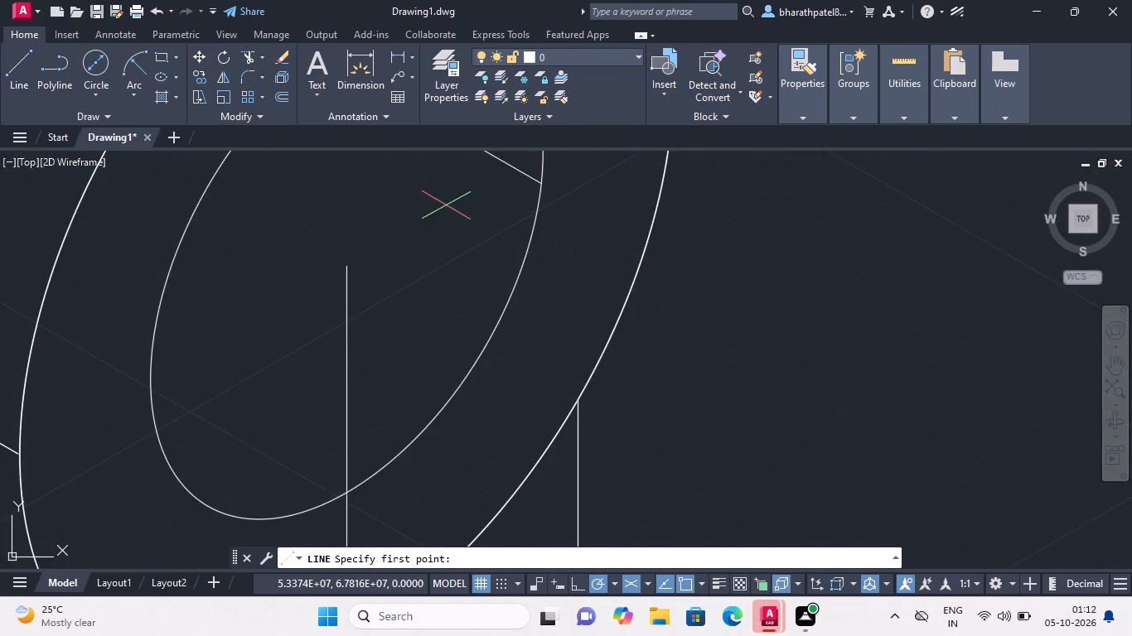
{"action": "scroll", "coordinate": [451, 206], "scroll_direction": "down", "scroll_amount": 3}
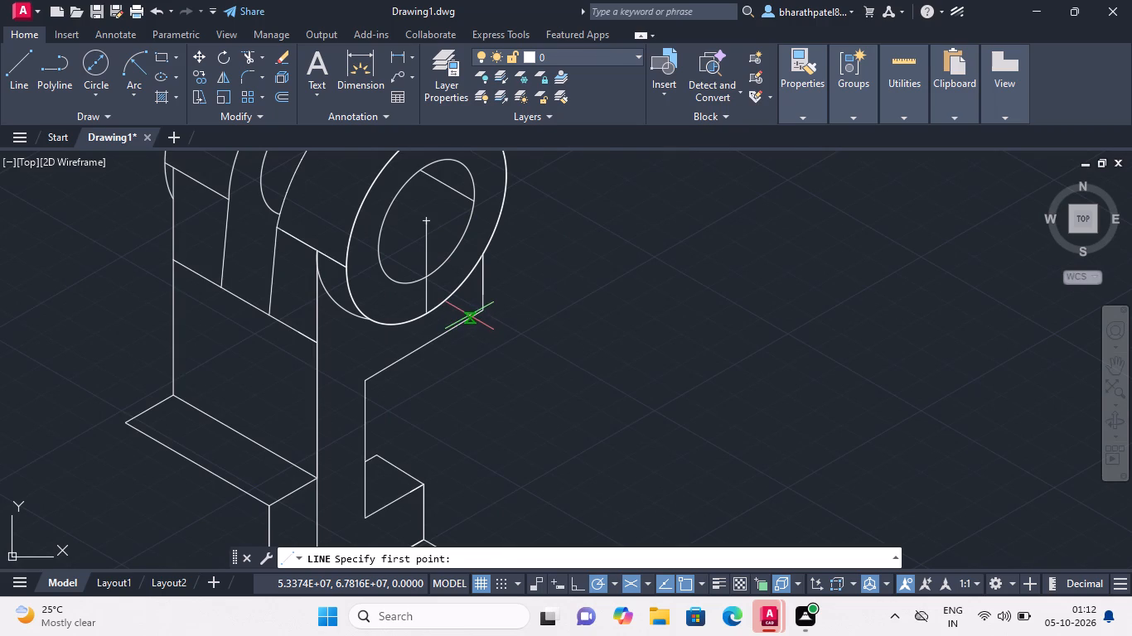
{"action": "triple_click", "coordinate": [469, 316]}
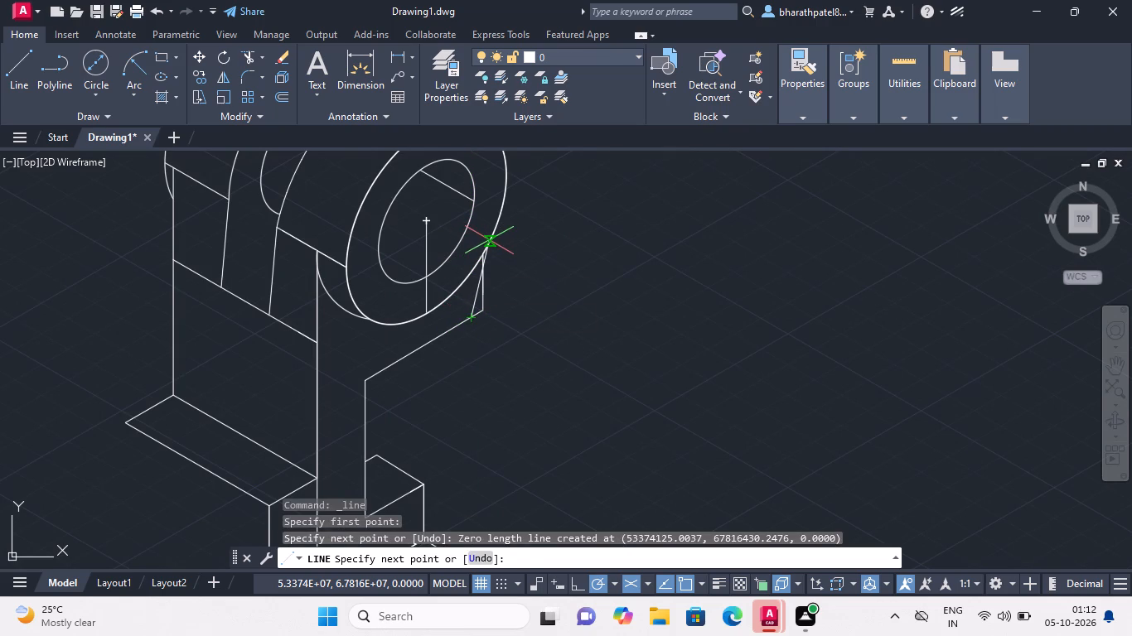
{"action": "left_click", "coordinate": [489, 240]}
{"action": "key", "text": "Escape"}
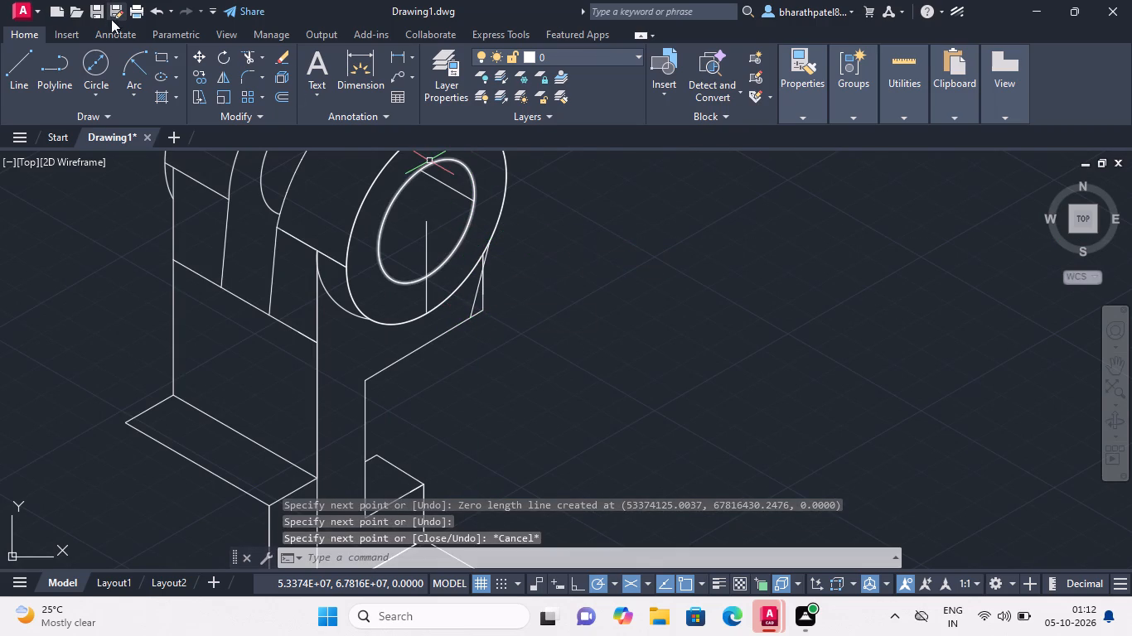
Trim away the outer vertical edge and the sloped edge's stub beyond the new slanted line.
{"action": "left_click", "coordinate": [244, 55]}
{"action": "scroll", "coordinate": [495, 287], "scroll_direction": "up", "scroll_amount": 3}
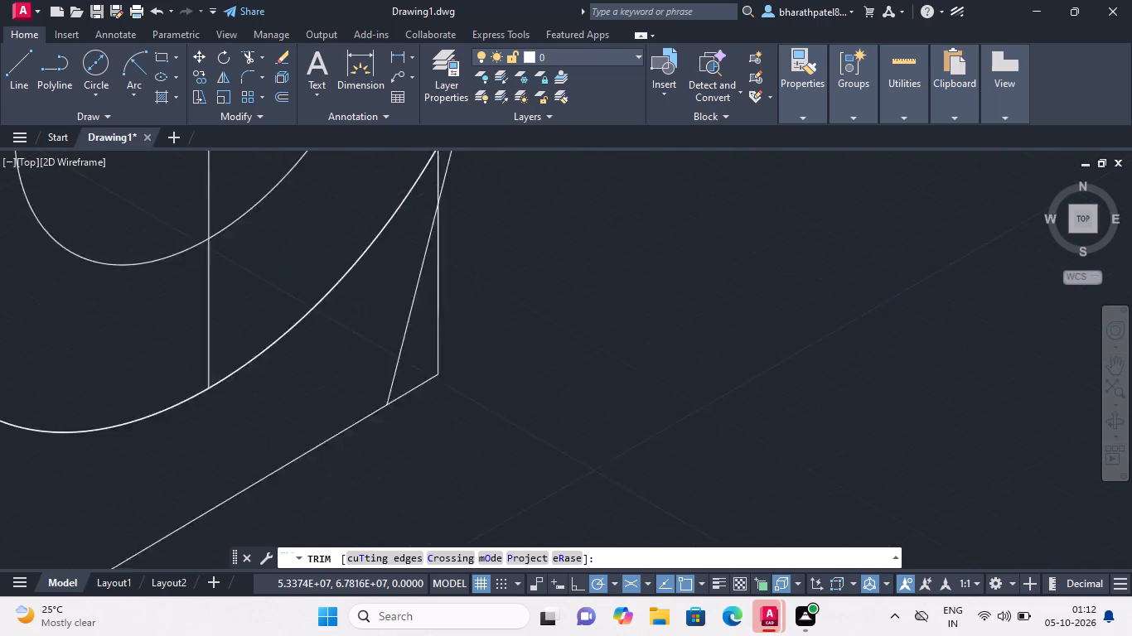
{"action": "scroll", "coordinate": [495, 287], "scroll_direction": "up", "scroll_amount": 1}
{"action": "left_click", "coordinate": [403, 339]}
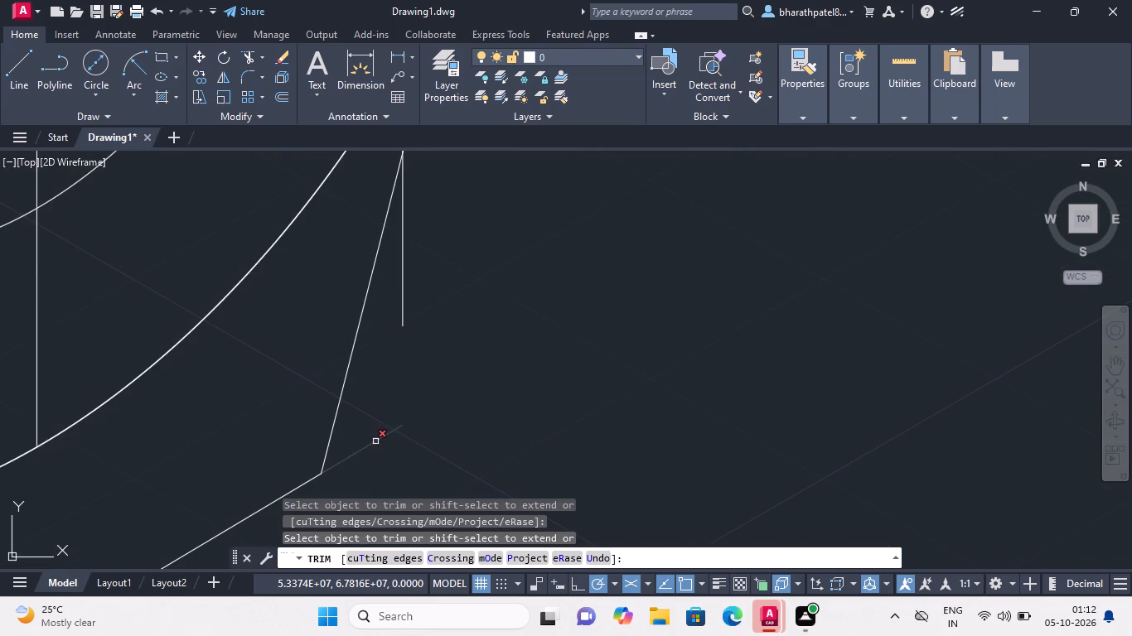
{"action": "left_click", "coordinate": [375, 441]}
{"action": "left_click", "coordinate": [402, 280]}
{"action": "scroll", "coordinate": [402, 282], "scroll_direction": "down", "scroll_amount": 4}
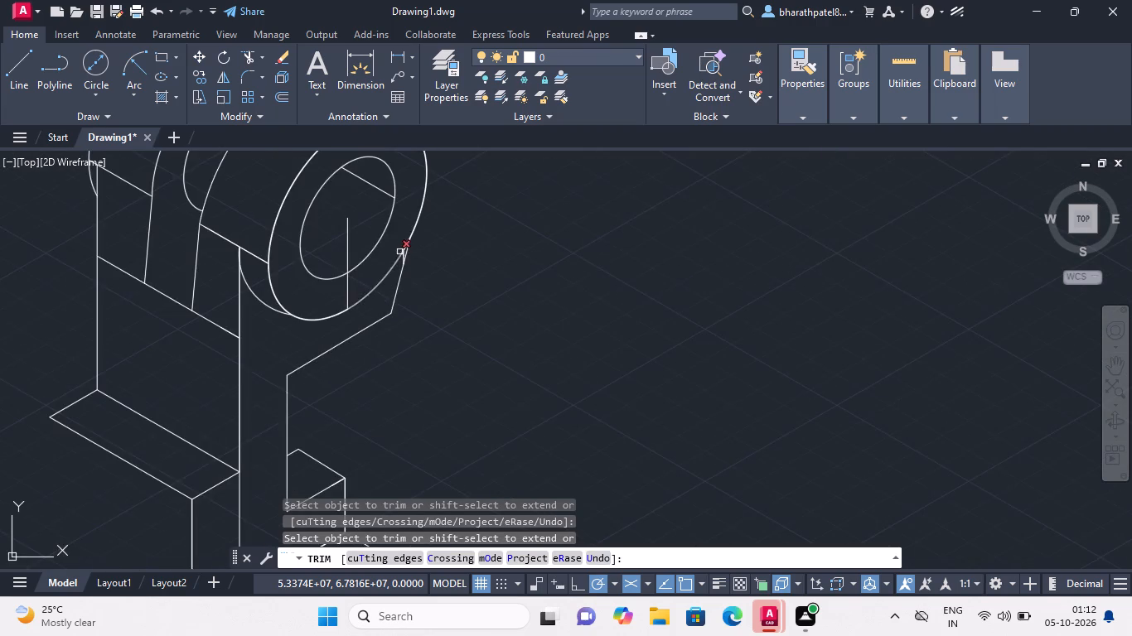
{"action": "scroll", "coordinate": [399, 252], "scroll_direction": "up", "scroll_amount": 4}
{"action": "left_click", "coordinate": [413, 264]}
{"action": "left_click", "coordinate": [412, 271]}
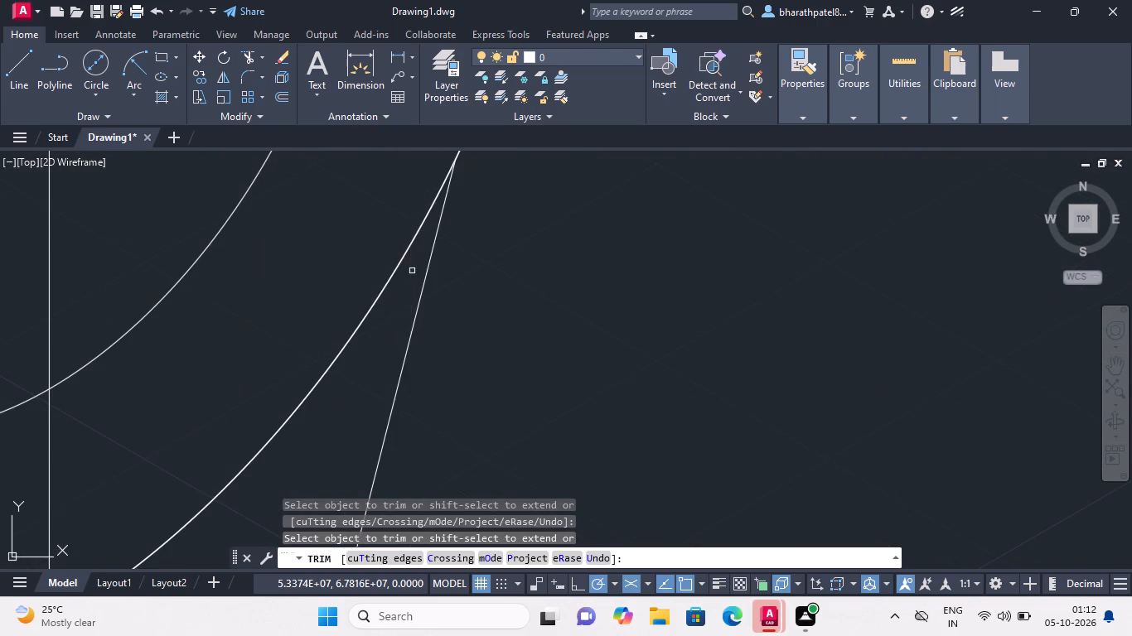
Trim the long vertical line out of the lower block and base plate down to the plate's bottom edge.
{"action": "scroll", "coordinate": [412, 271], "scroll_direction": "down", "scroll_amount": 5}
{"action": "scroll", "coordinate": [481, 267], "scroll_direction": "down", "scroll_amount": 1}
{"action": "scroll", "coordinate": [481, 267], "scroll_direction": "up", "scroll_amount": 1}
{"action": "scroll", "coordinate": [481, 267], "scroll_direction": "down", "scroll_amount": 2}
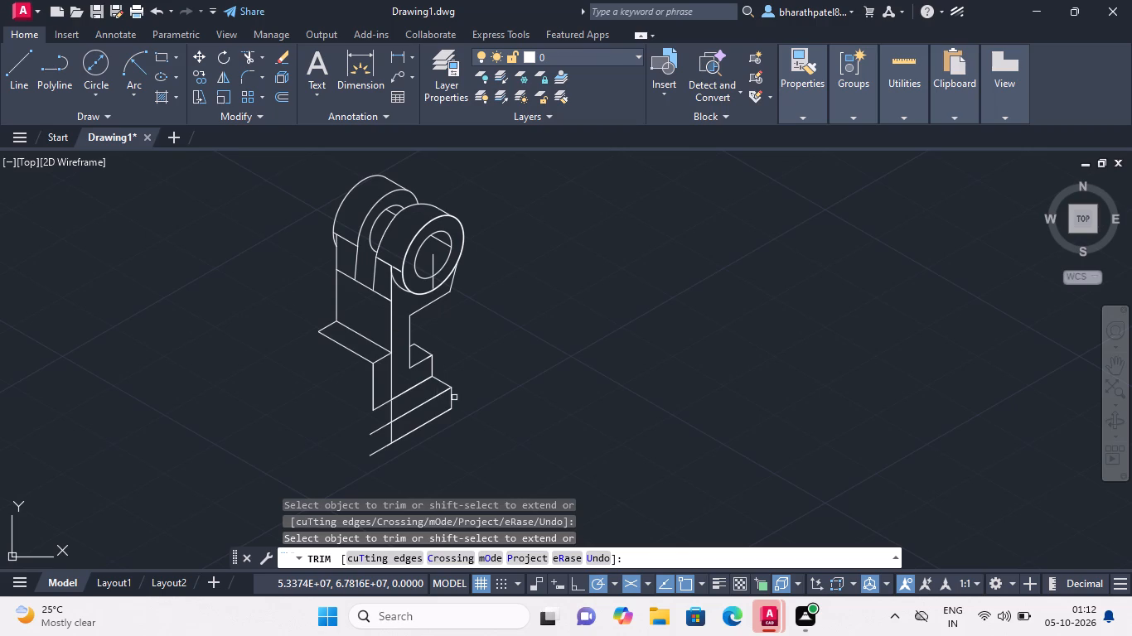
{"action": "left_click", "coordinate": [391, 379]}
{"action": "left_click", "coordinate": [390, 408]}
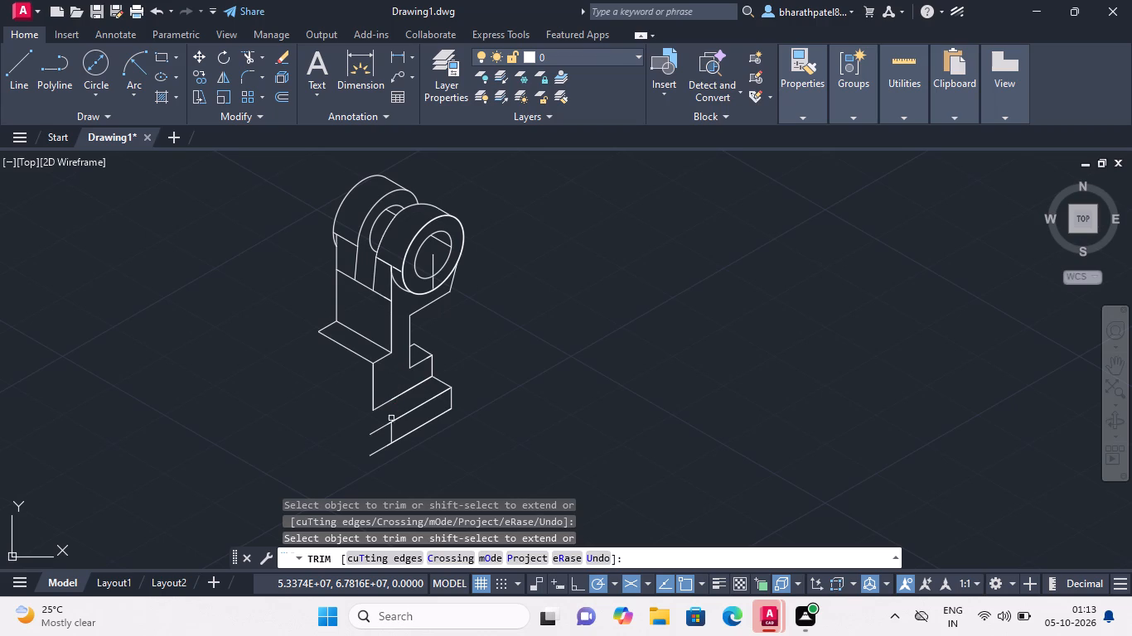
{"action": "left_click", "coordinate": [389, 436]}
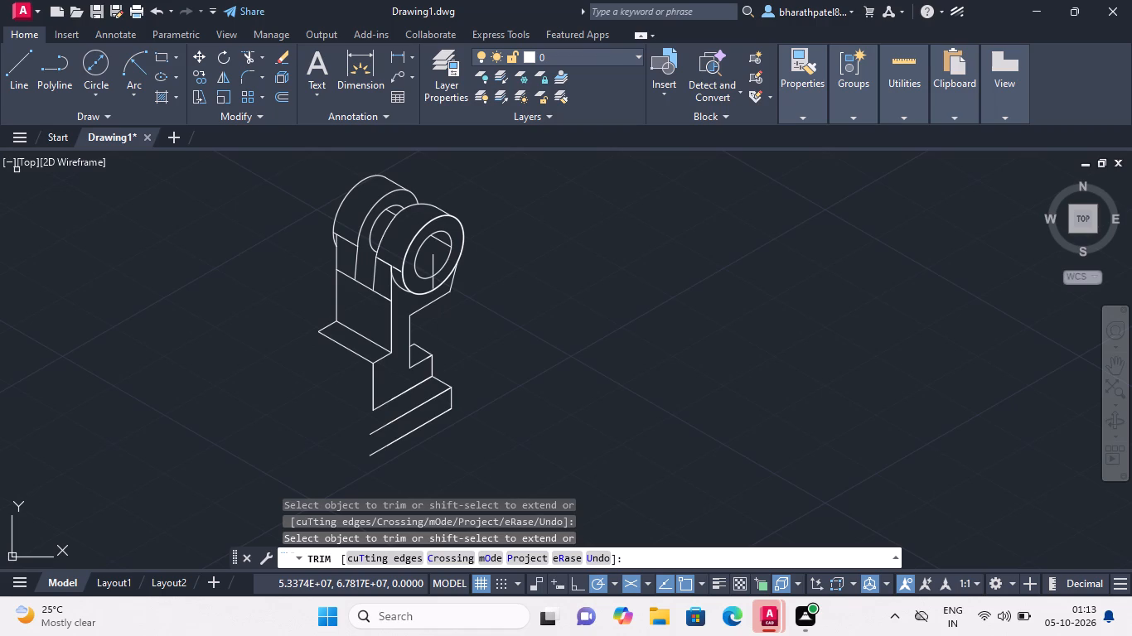
Draw a line 92 long at 150° from the open end of the base plate's upper front edge.
{"action": "left_click", "coordinate": [17, 70]}
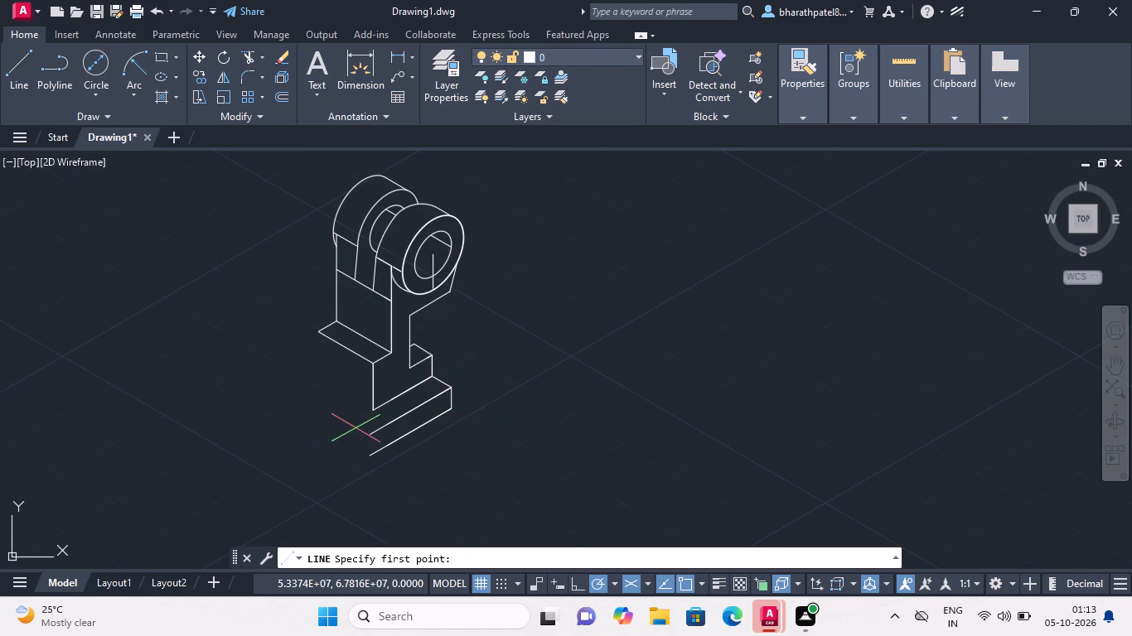
{"action": "left_click", "coordinate": [366, 431]}
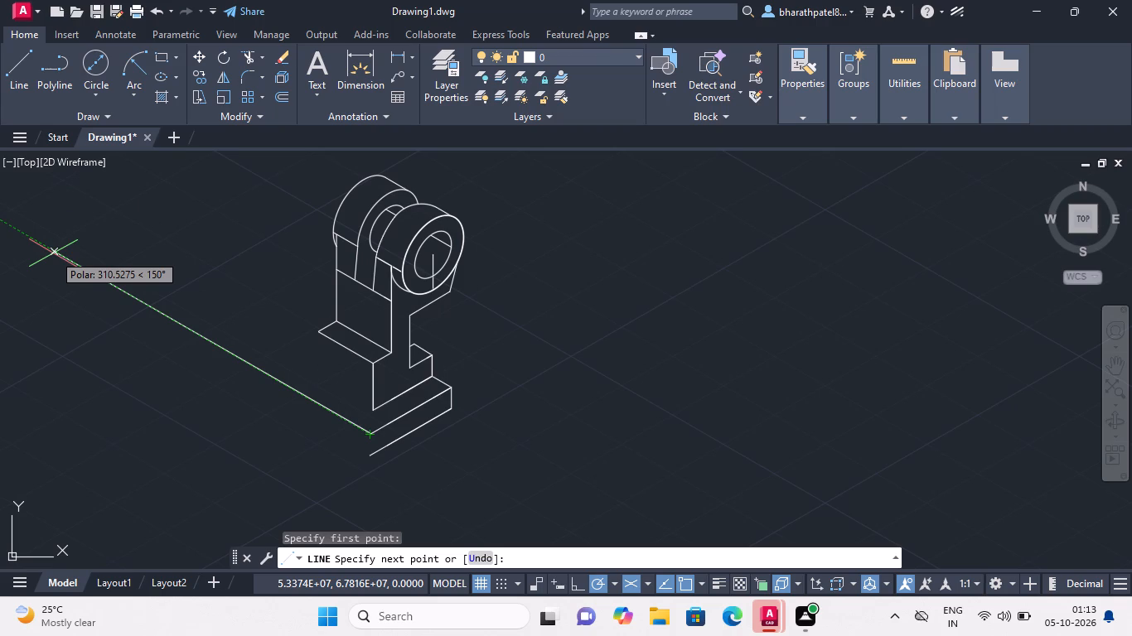
{"action": "type", "text": "92"}
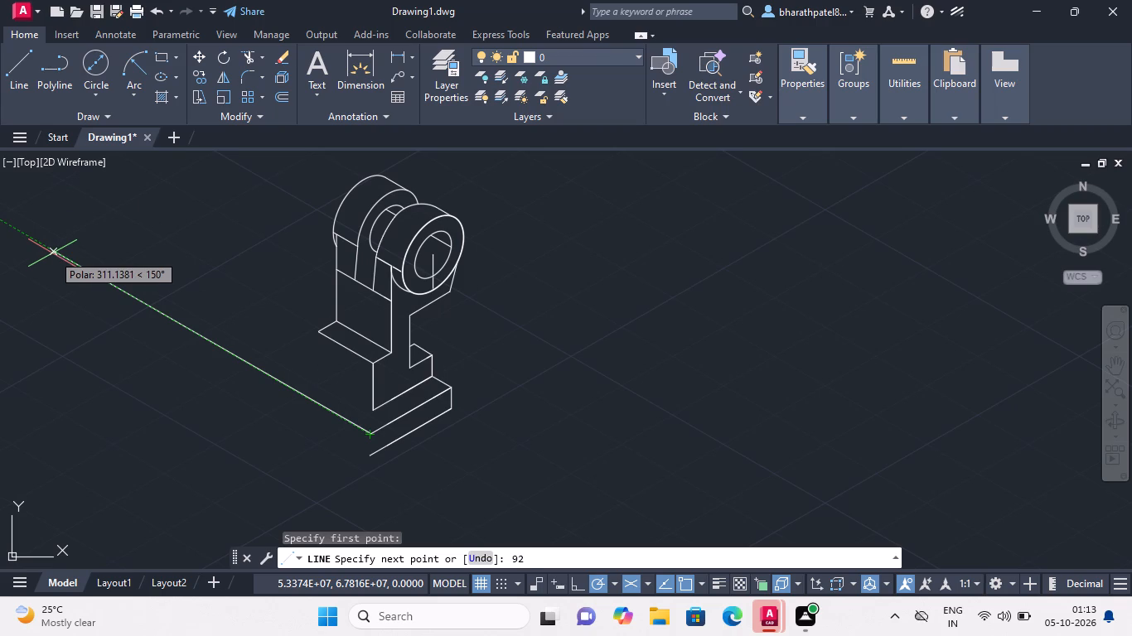
{"action": "key", "text": "Return"}
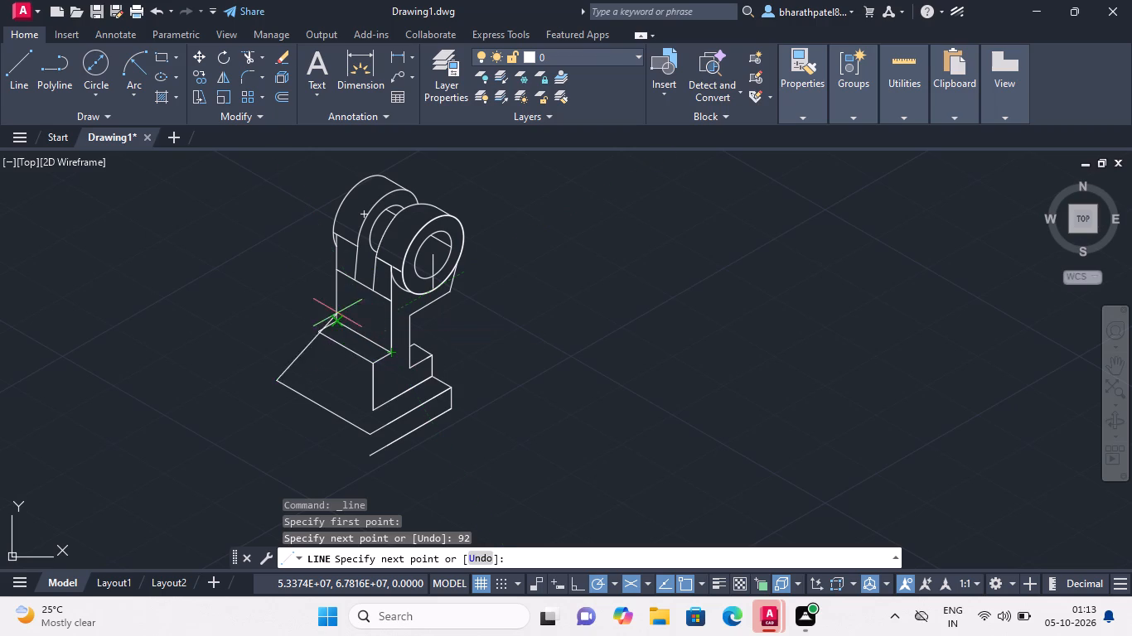
{"action": "key", "text": "Escape"}
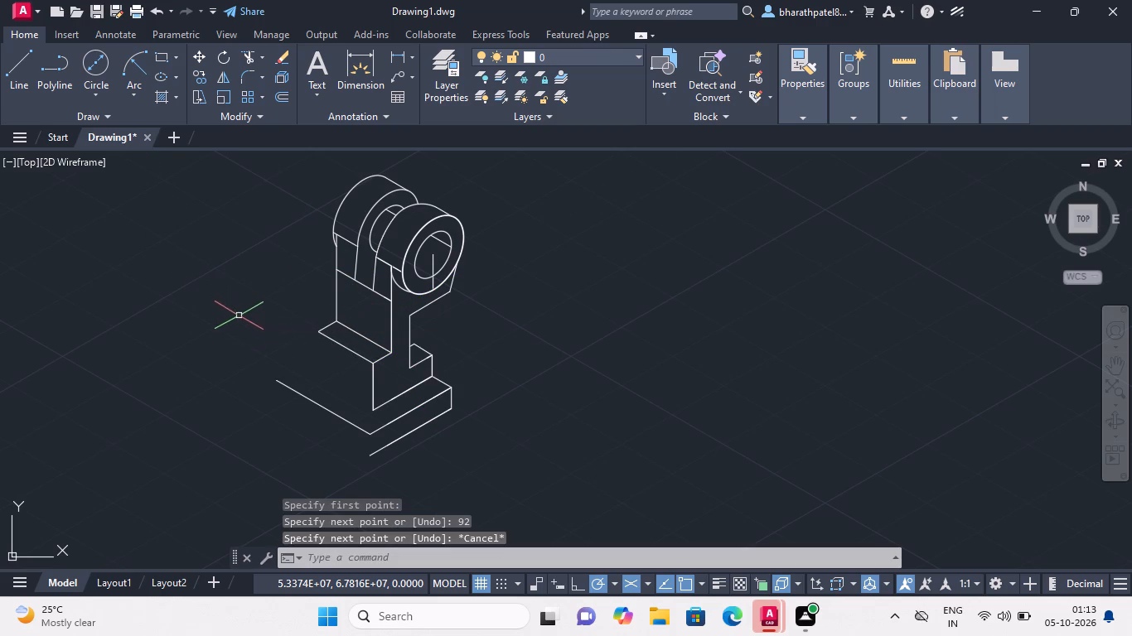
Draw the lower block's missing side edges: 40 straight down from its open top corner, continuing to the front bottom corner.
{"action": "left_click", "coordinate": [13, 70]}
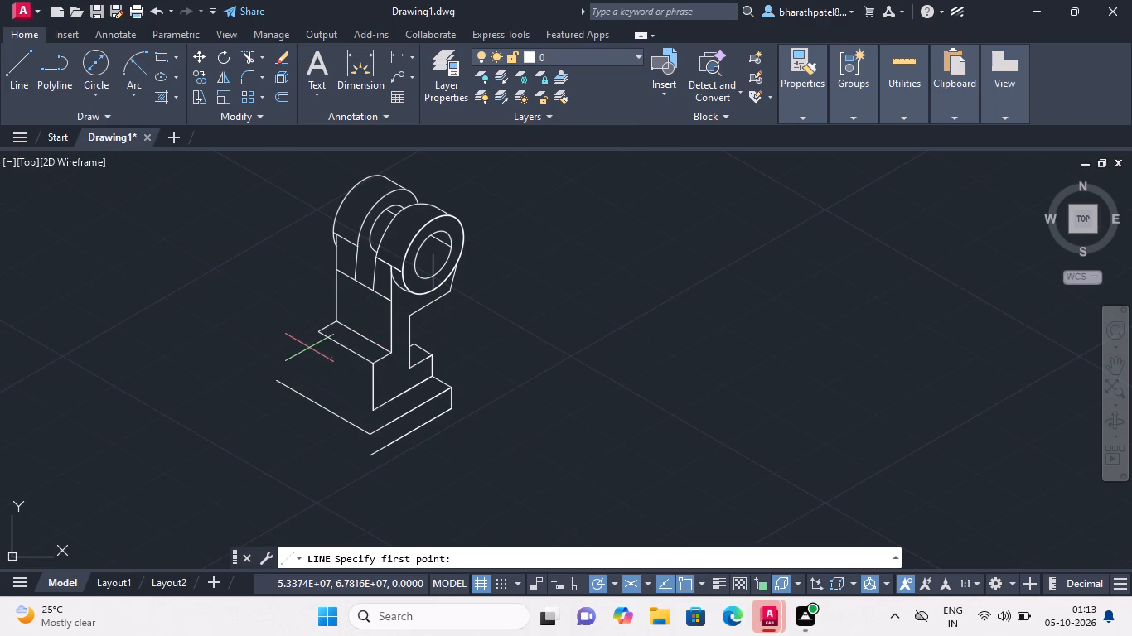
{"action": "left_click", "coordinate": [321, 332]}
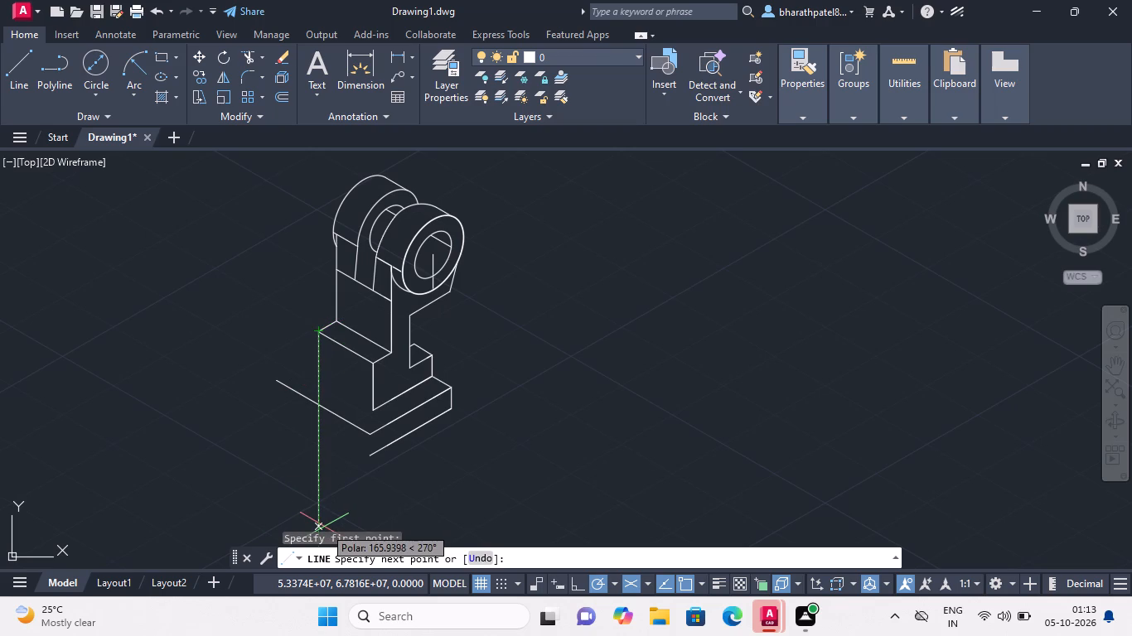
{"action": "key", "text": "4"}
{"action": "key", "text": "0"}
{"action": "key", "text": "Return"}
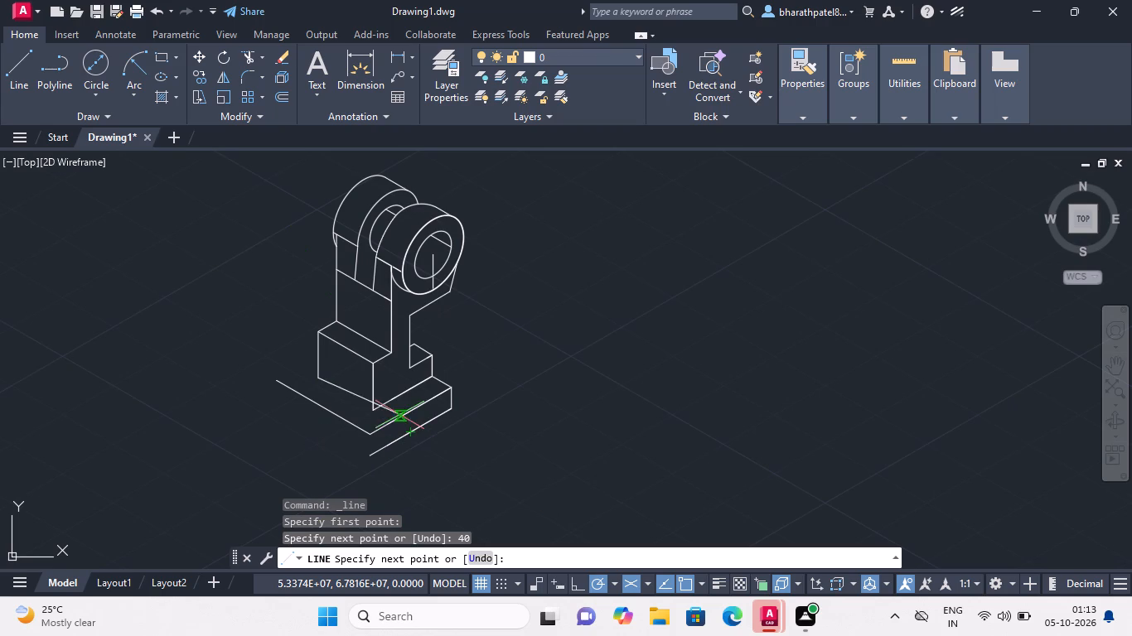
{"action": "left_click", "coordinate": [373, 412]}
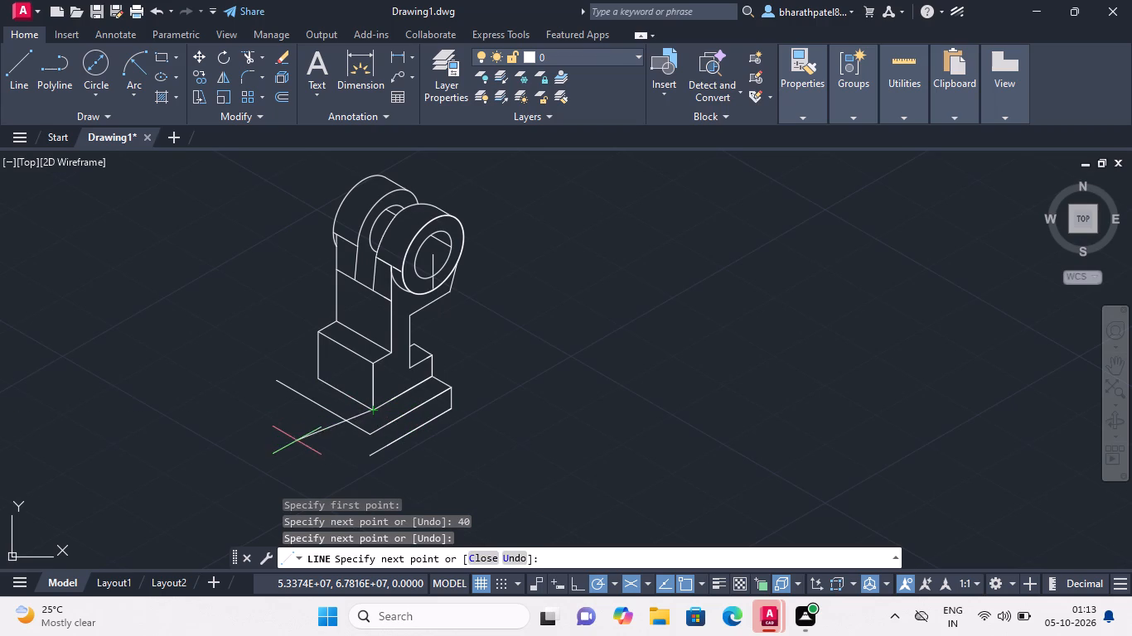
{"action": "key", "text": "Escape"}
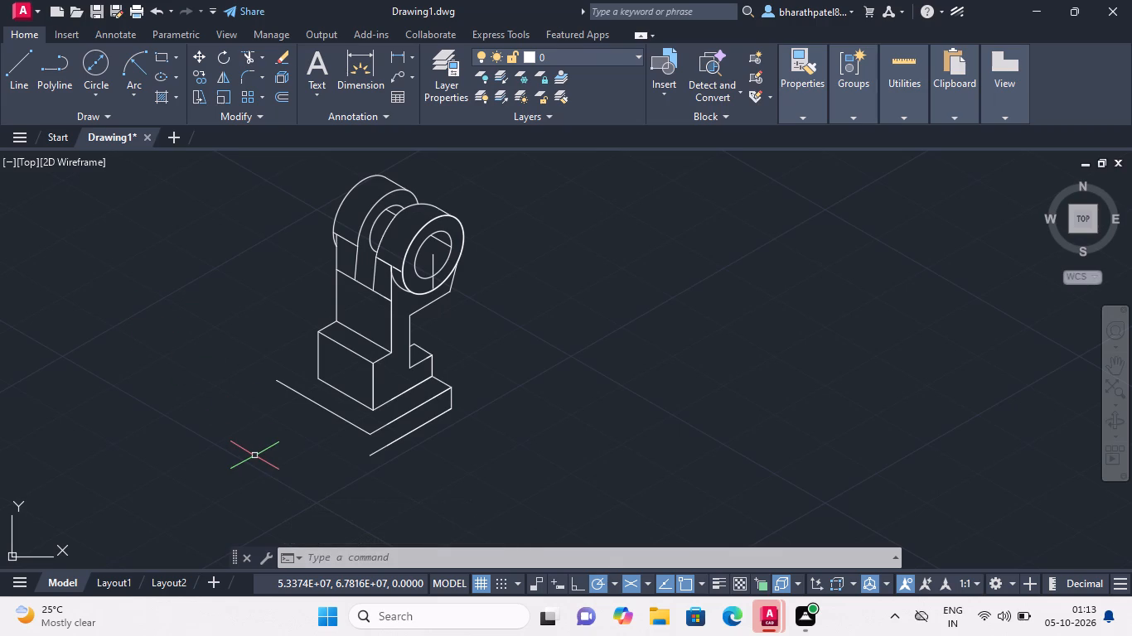
Measure the lower block's bottom front edge with an aligned dimension.
{"action": "left_click", "coordinate": [9, 79]}
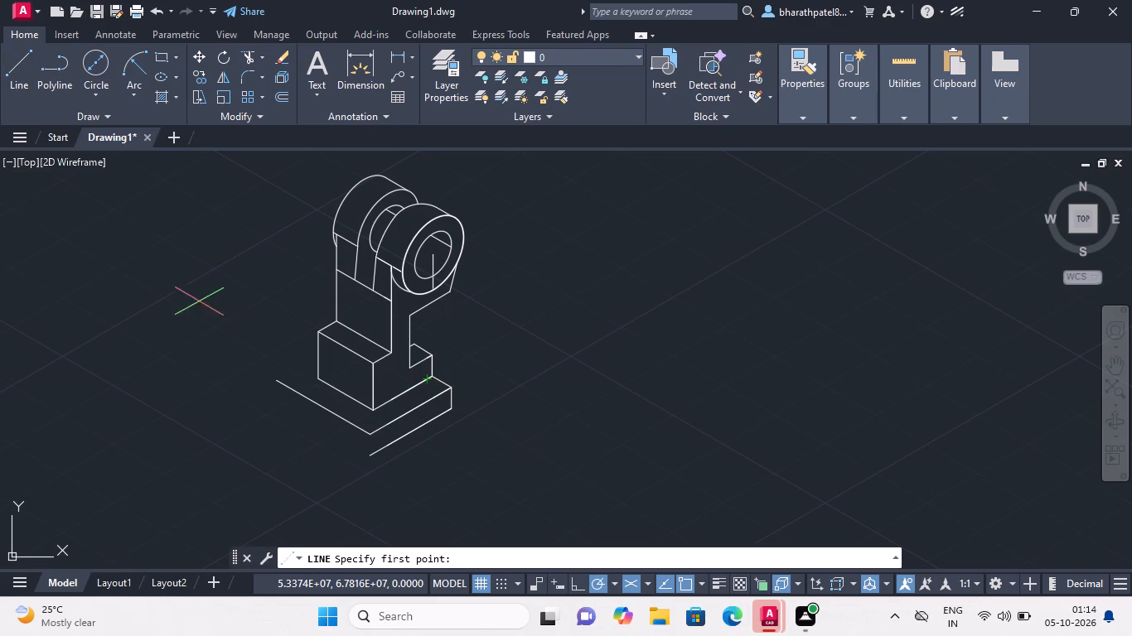
{"action": "key", "text": "Escape"}
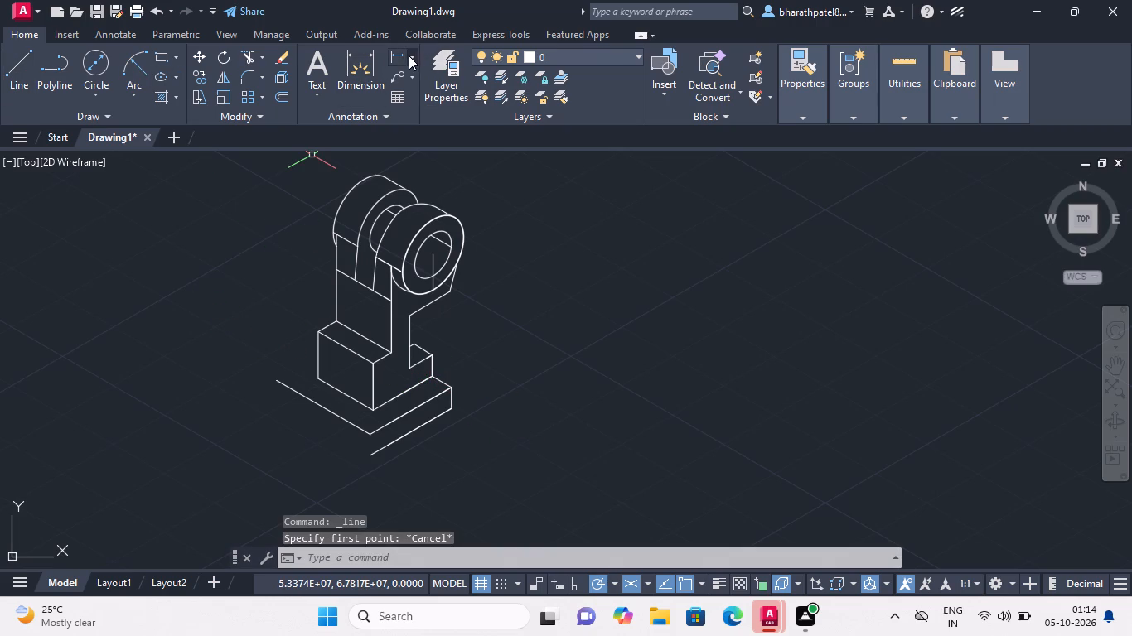
{"action": "left_click", "coordinate": [409, 55]}
{"action": "left_click", "coordinate": [414, 119]}
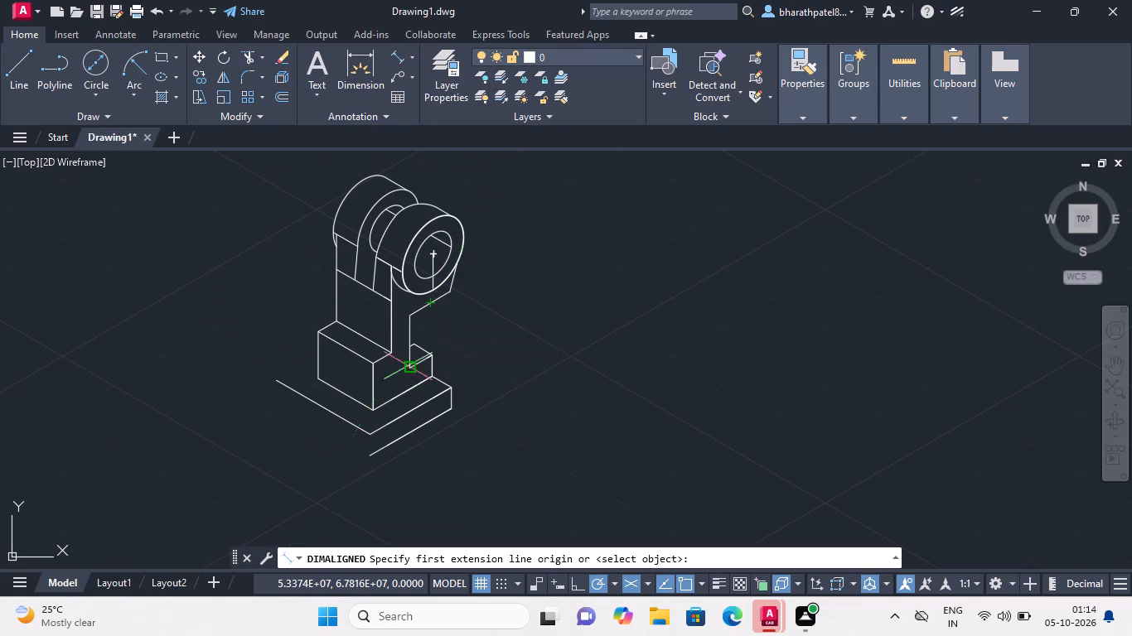
{"action": "left_click", "coordinate": [375, 410]}
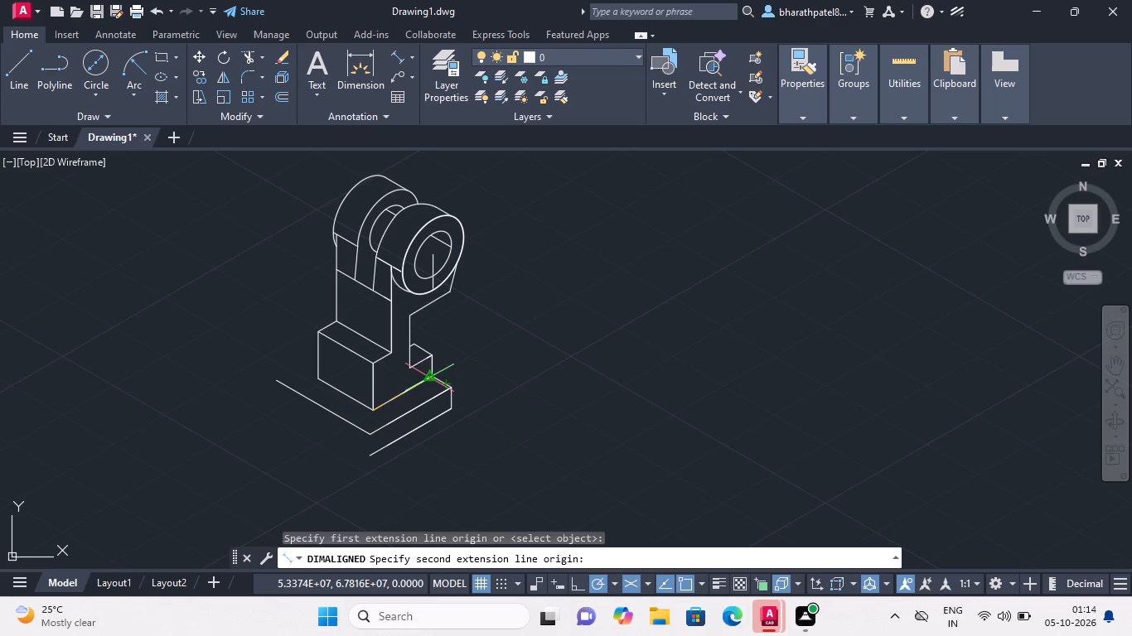
{"action": "scroll", "coordinate": [428, 378], "scroll_direction": "up", "scroll_amount": 3}
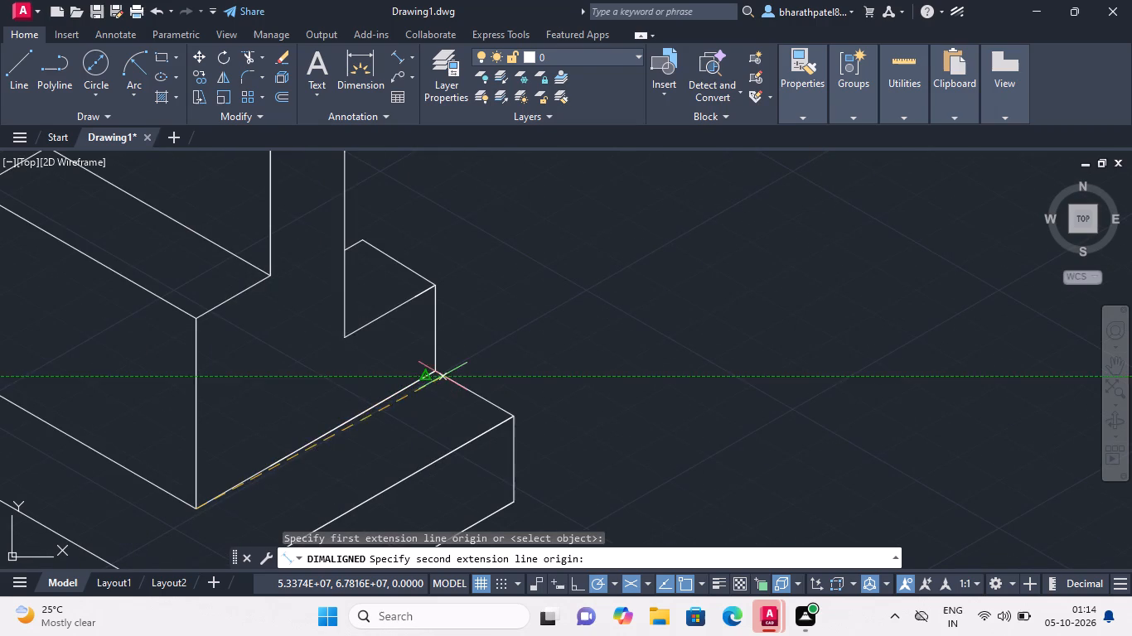
{"action": "double_click", "coordinate": [432, 364]}
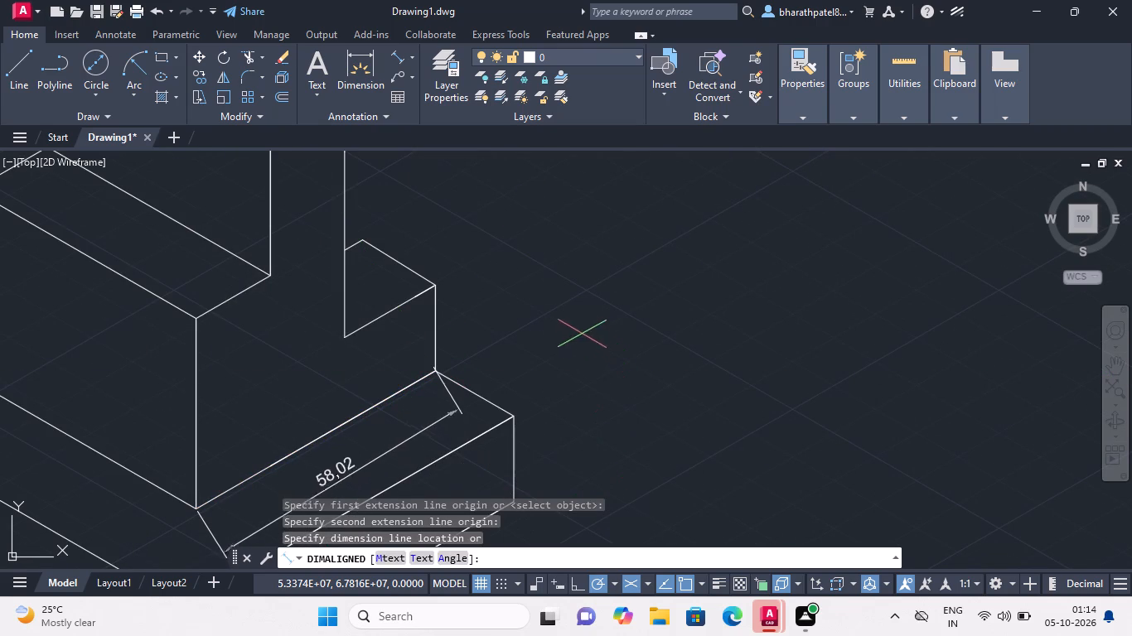
{"action": "key", "text": "Escape"}
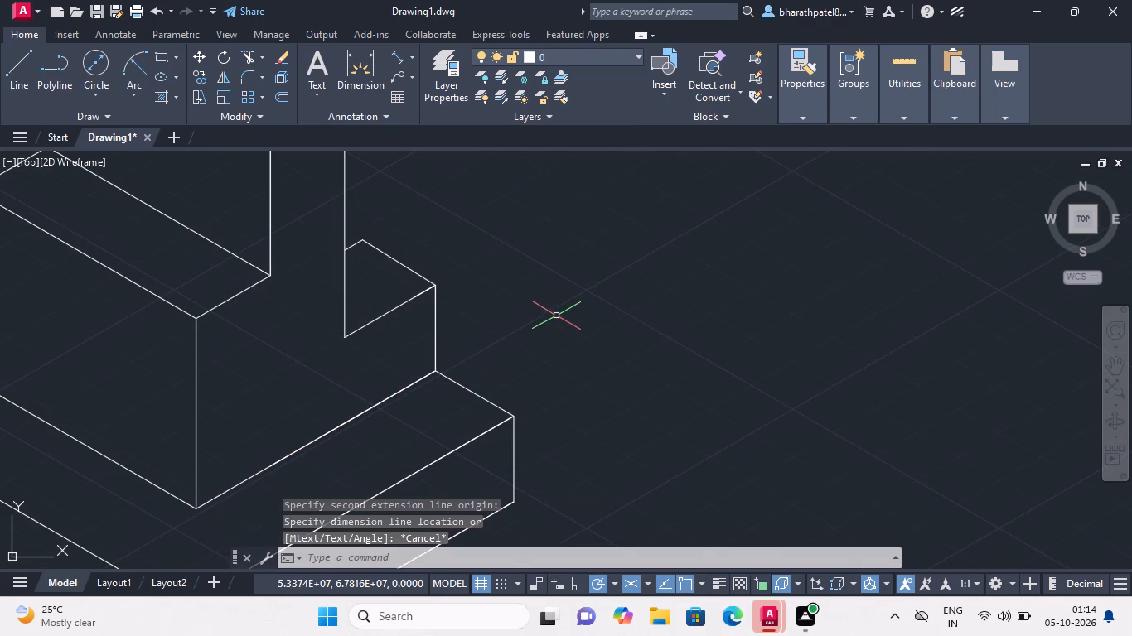
Draw a line 40 at 210° from the lower block's bottom corner beside the plate's short edge, continuing up to the upright's base corner.
{"action": "left_click", "coordinate": [12, 69]}
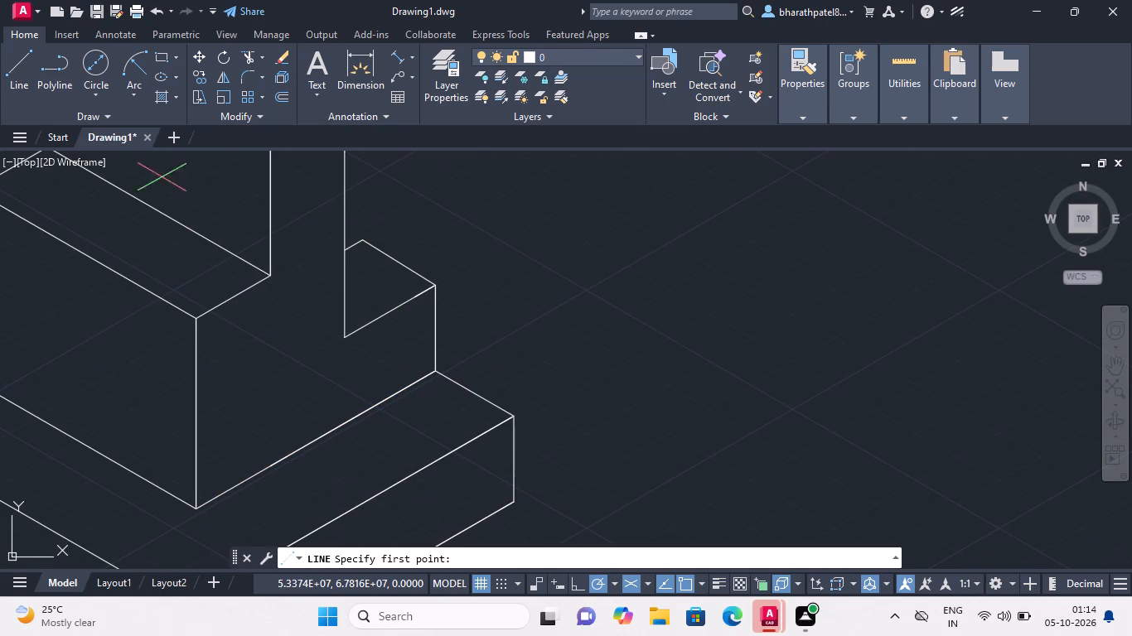
{"action": "left_click", "coordinate": [436, 369]}
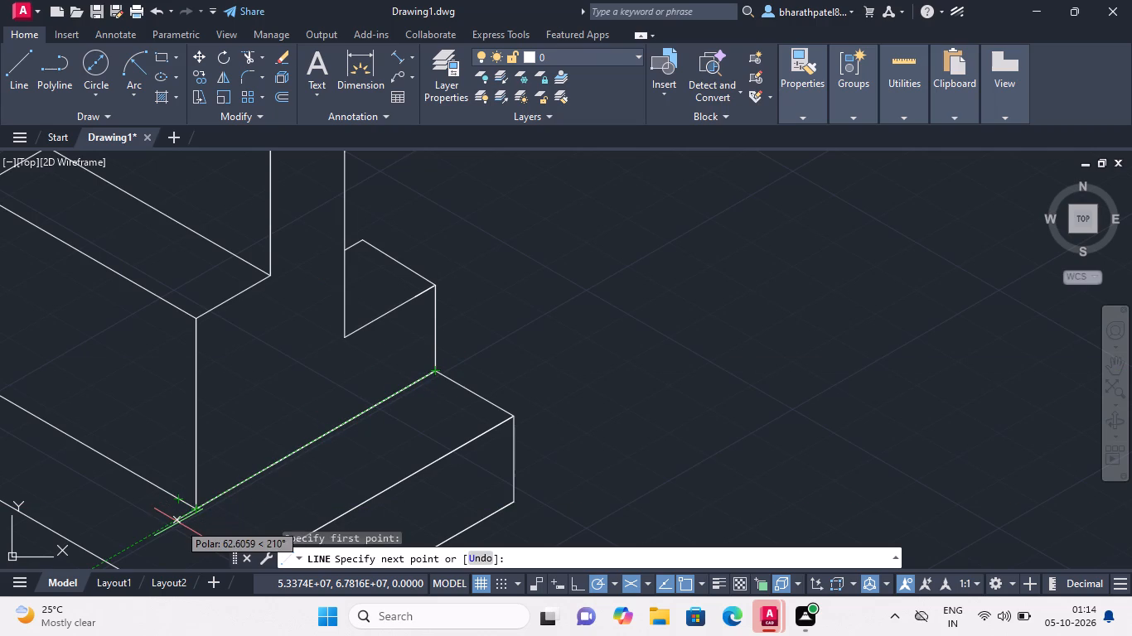
{"action": "type", "text": "40"}
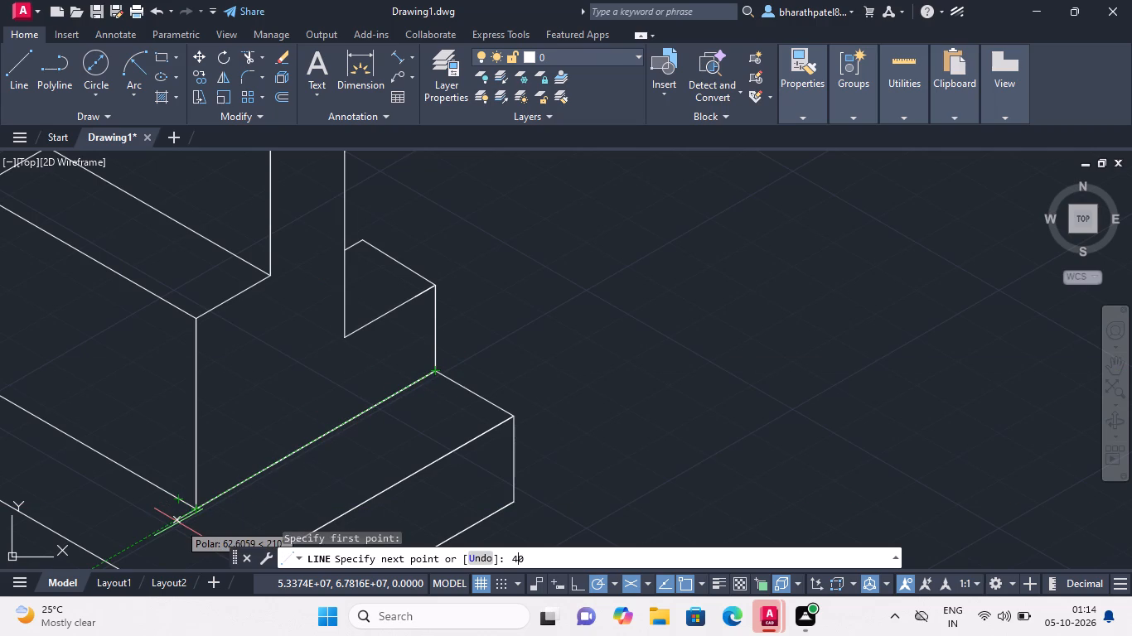
{"action": "key", "text": "Return"}
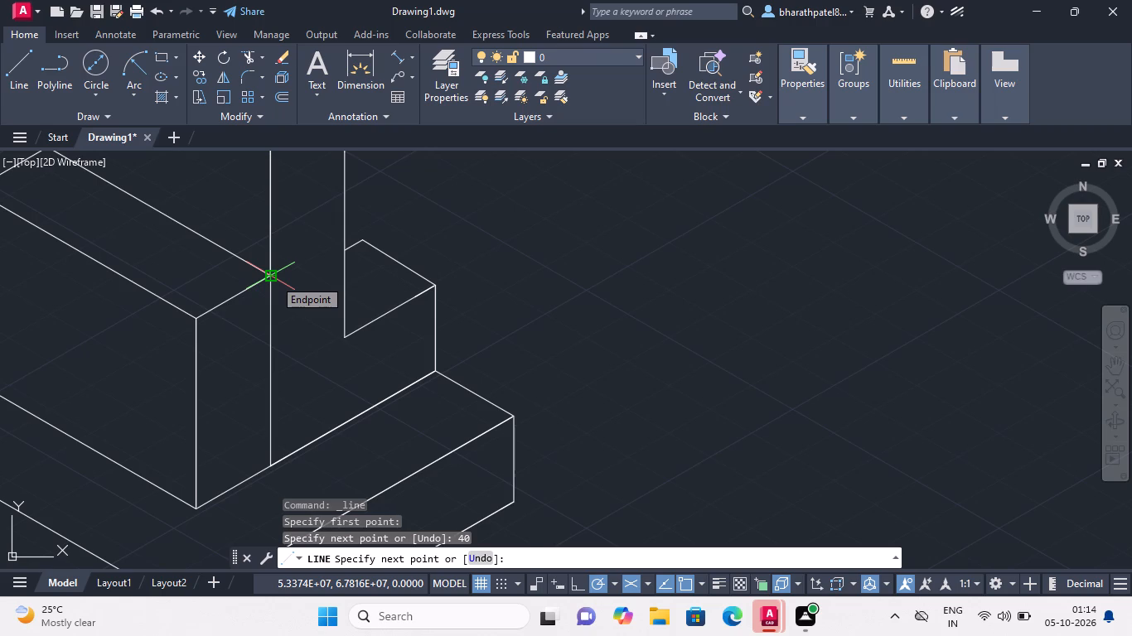
{"action": "left_click", "coordinate": [273, 278]}
{"action": "key", "text": "Escape"}
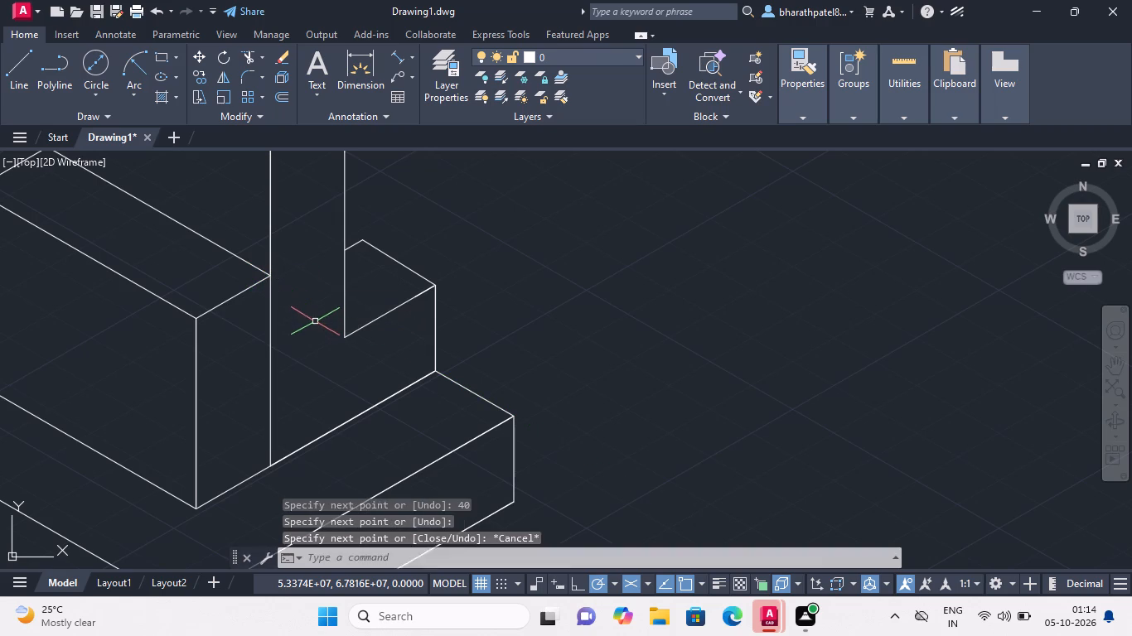
Trim away the lower block's part beyond the new vertical line, including its top, corner, side and bottom edges.
{"action": "scroll", "coordinate": [315, 329], "scroll_direction": "down", "scroll_amount": 3}
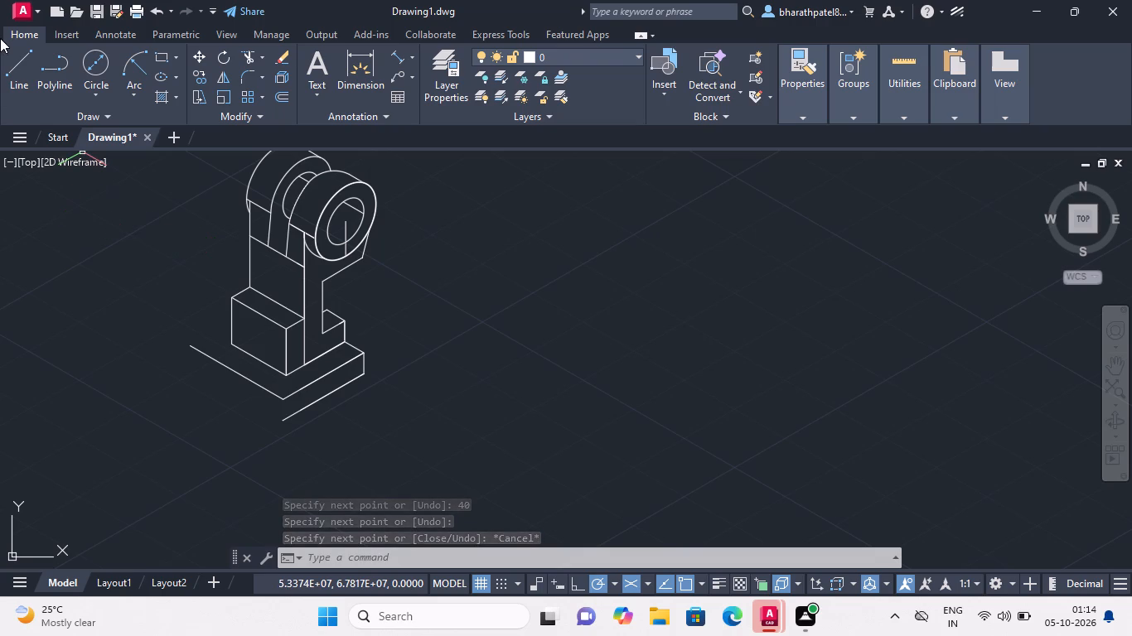
{"action": "left_click", "coordinate": [243, 60]}
{"action": "left_click", "coordinate": [267, 319]}
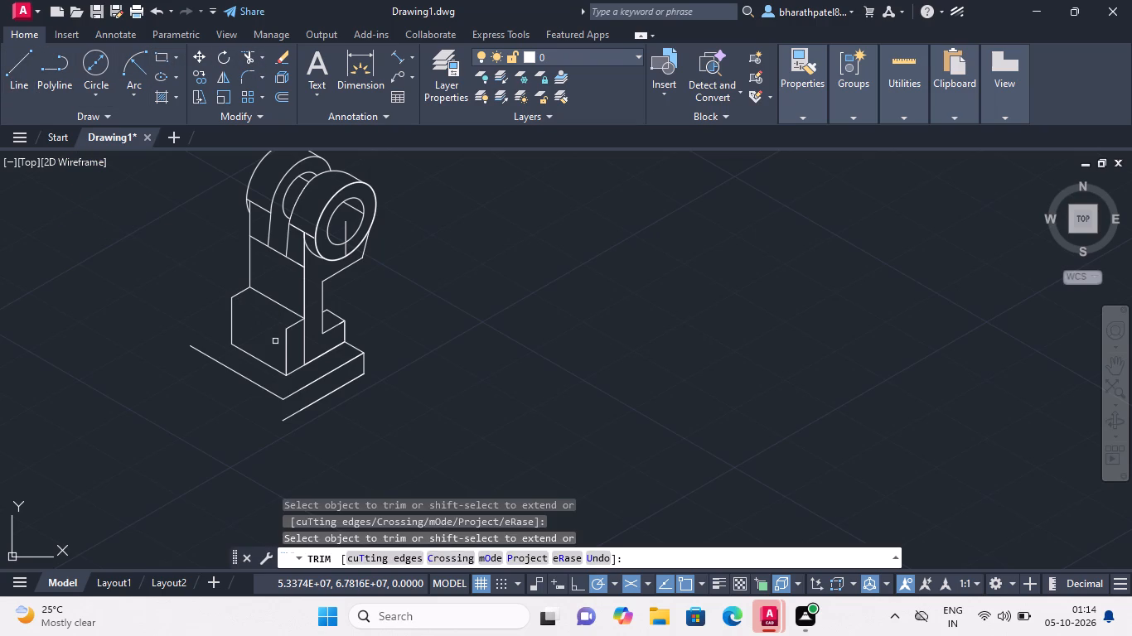
{"action": "left_click", "coordinate": [289, 348]}
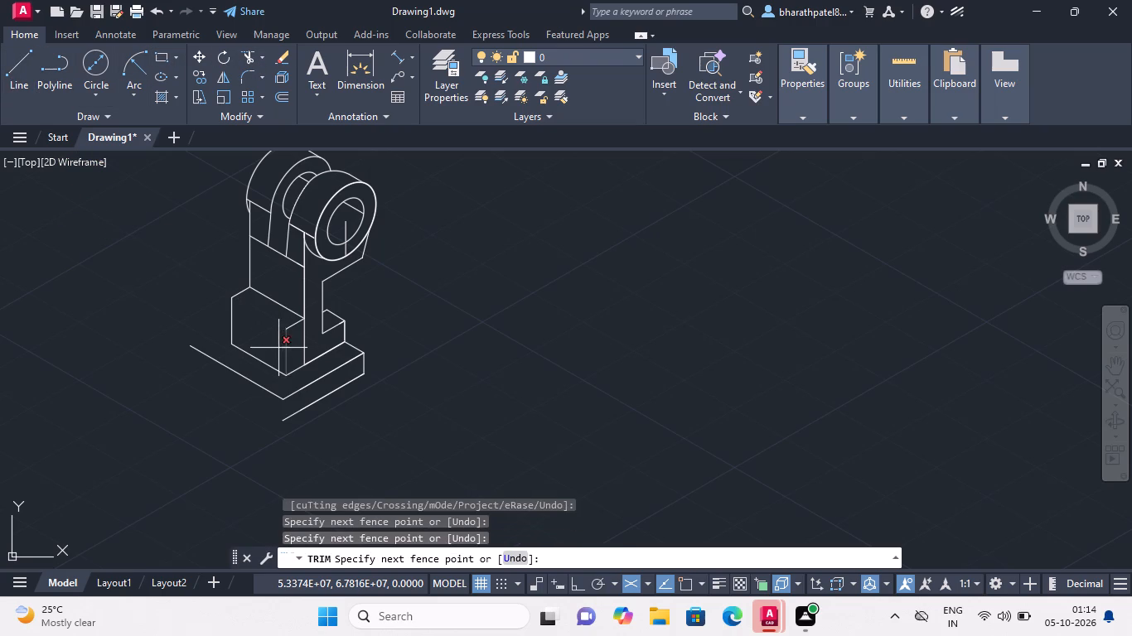
{"action": "double_click", "coordinate": [278, 348]}
{"action": "left_click", "coordinate": [291, 326]}
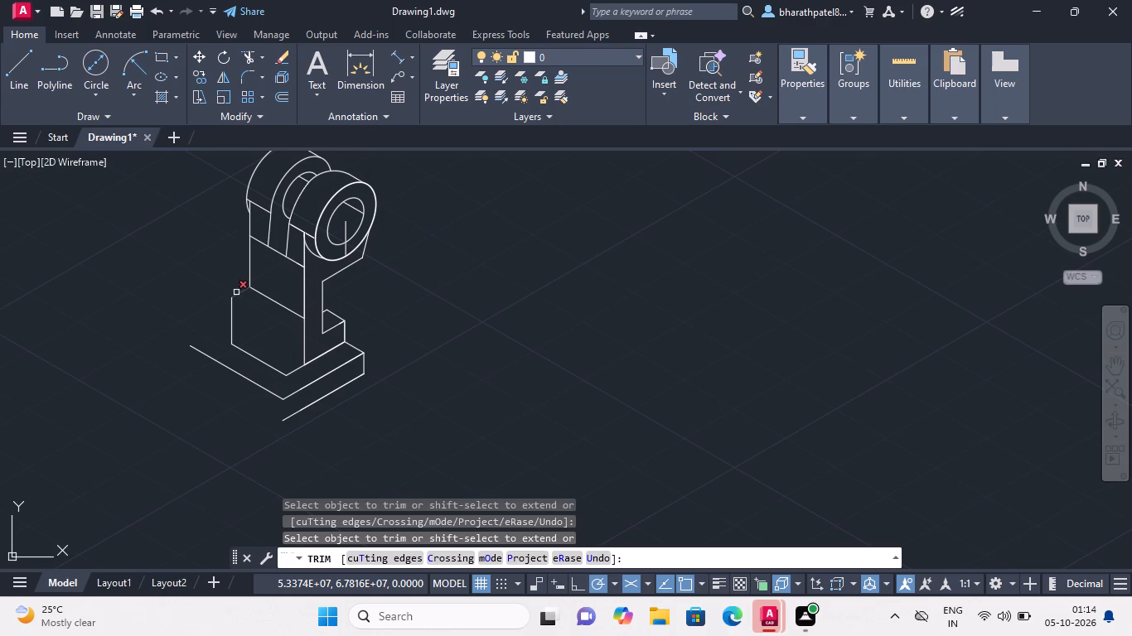
{"action": "left_click", "coordinate": [236, 292]}
{"action": "double_click", "coordinate": [230, 316]}
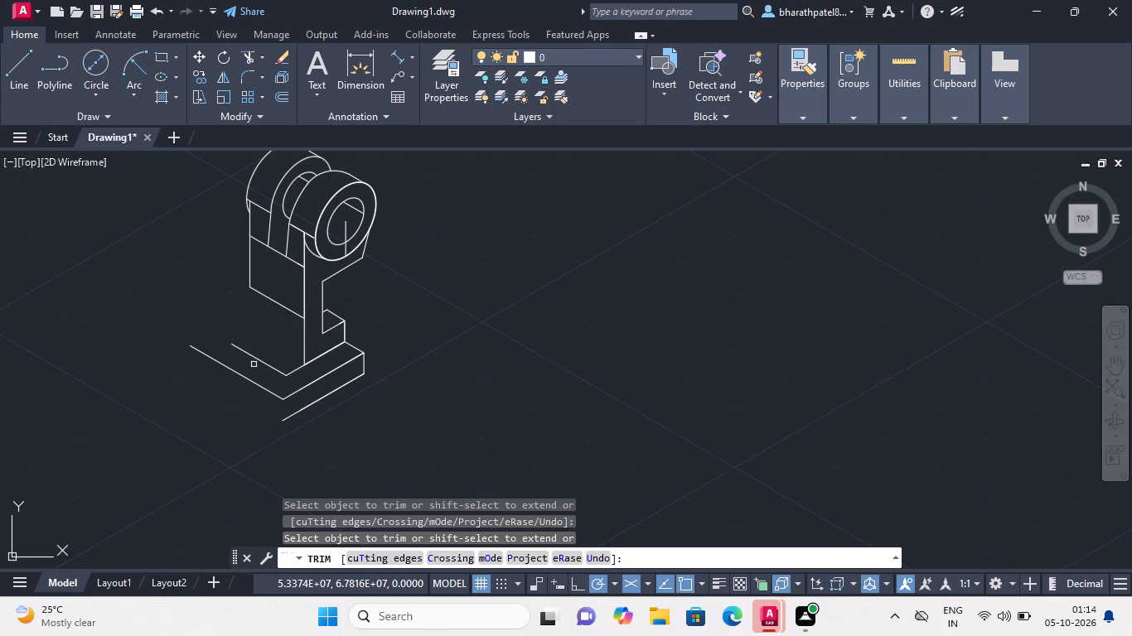
{"action": "double_click", "coordinate": [266, 364]}
{"action": "left_click", "coordinate": [290, 373]}
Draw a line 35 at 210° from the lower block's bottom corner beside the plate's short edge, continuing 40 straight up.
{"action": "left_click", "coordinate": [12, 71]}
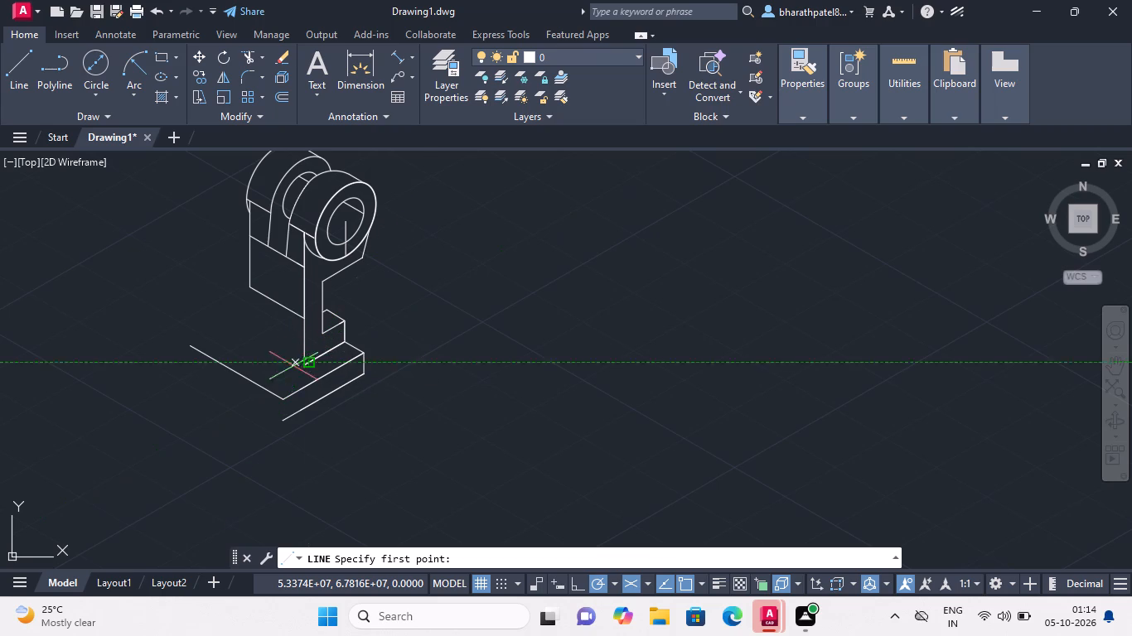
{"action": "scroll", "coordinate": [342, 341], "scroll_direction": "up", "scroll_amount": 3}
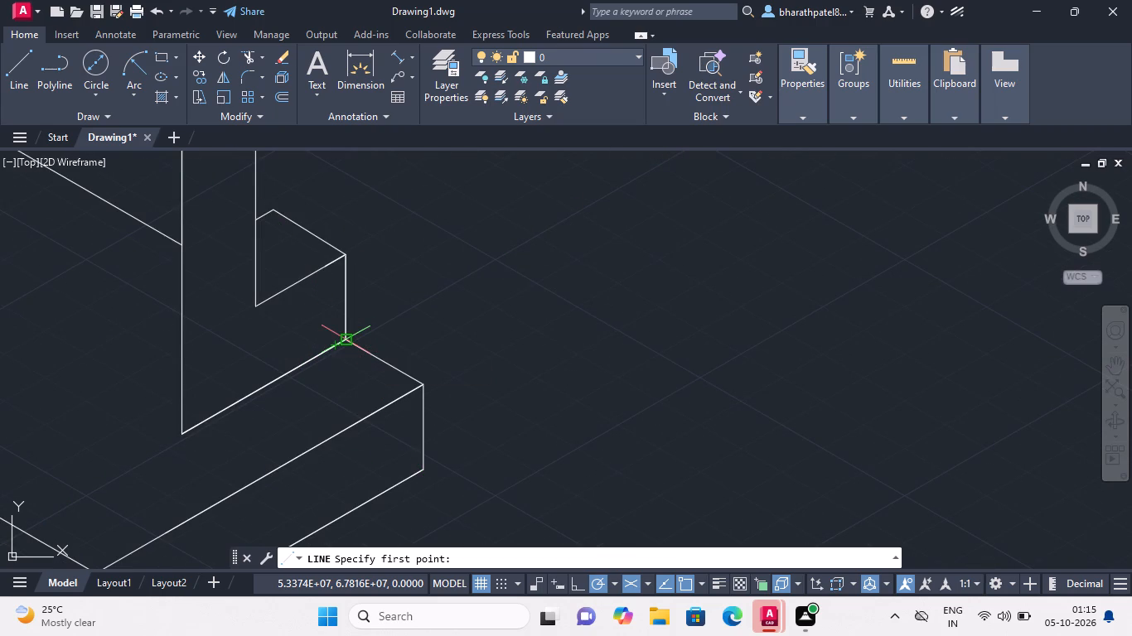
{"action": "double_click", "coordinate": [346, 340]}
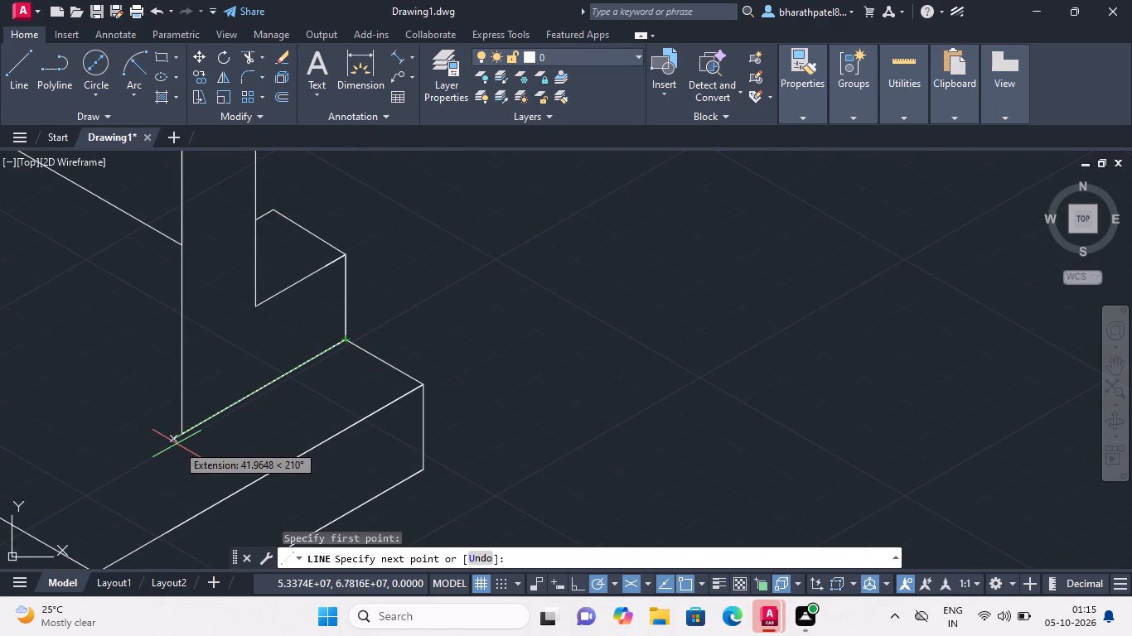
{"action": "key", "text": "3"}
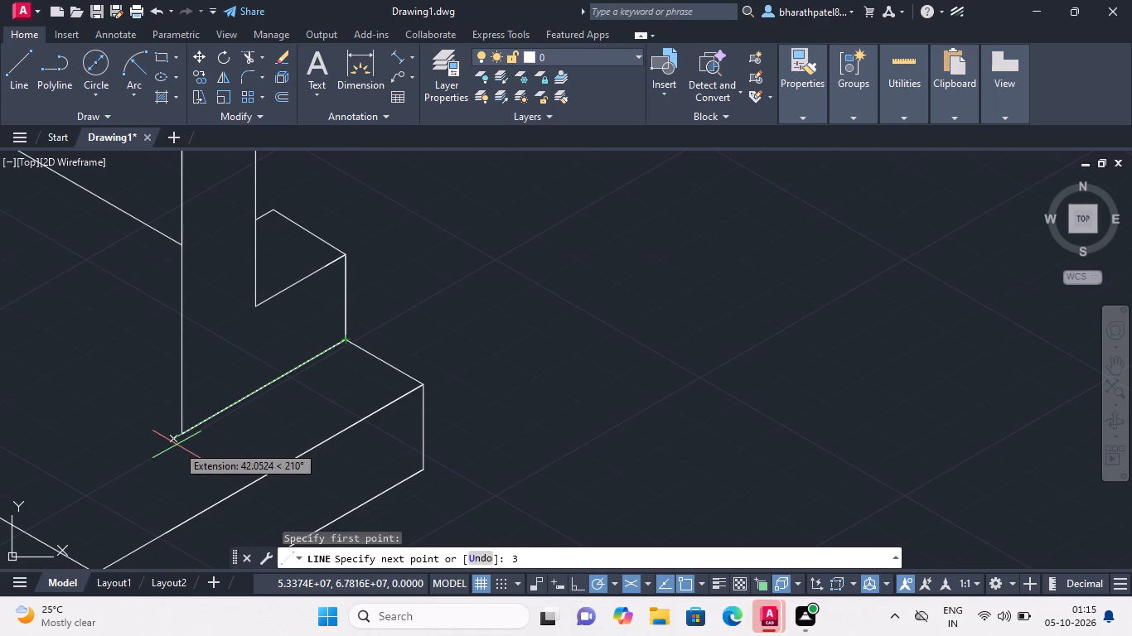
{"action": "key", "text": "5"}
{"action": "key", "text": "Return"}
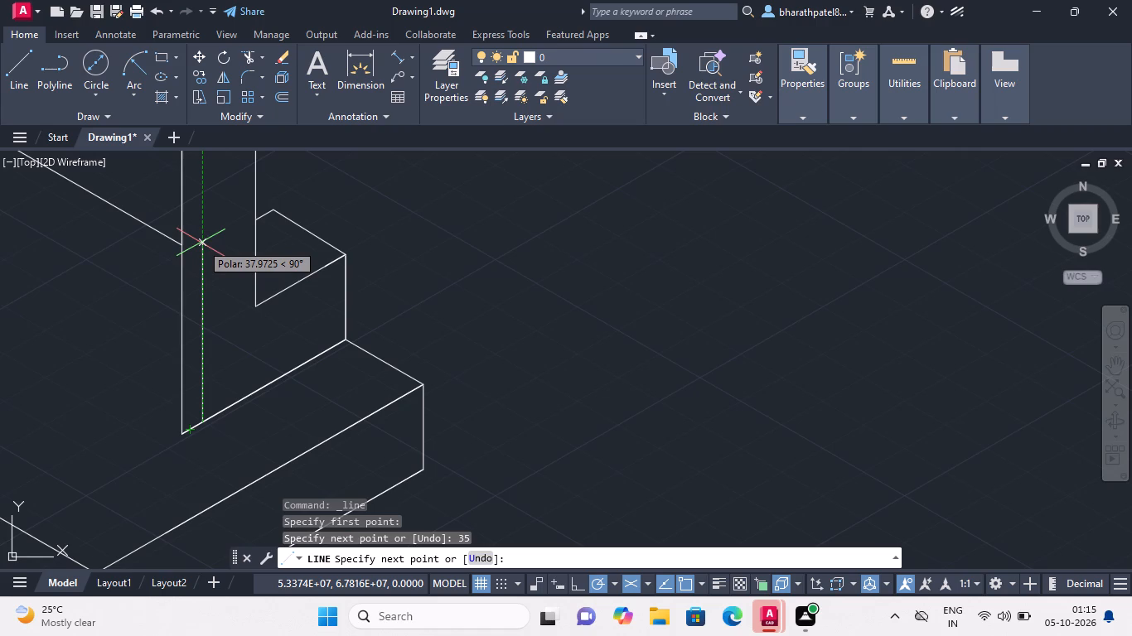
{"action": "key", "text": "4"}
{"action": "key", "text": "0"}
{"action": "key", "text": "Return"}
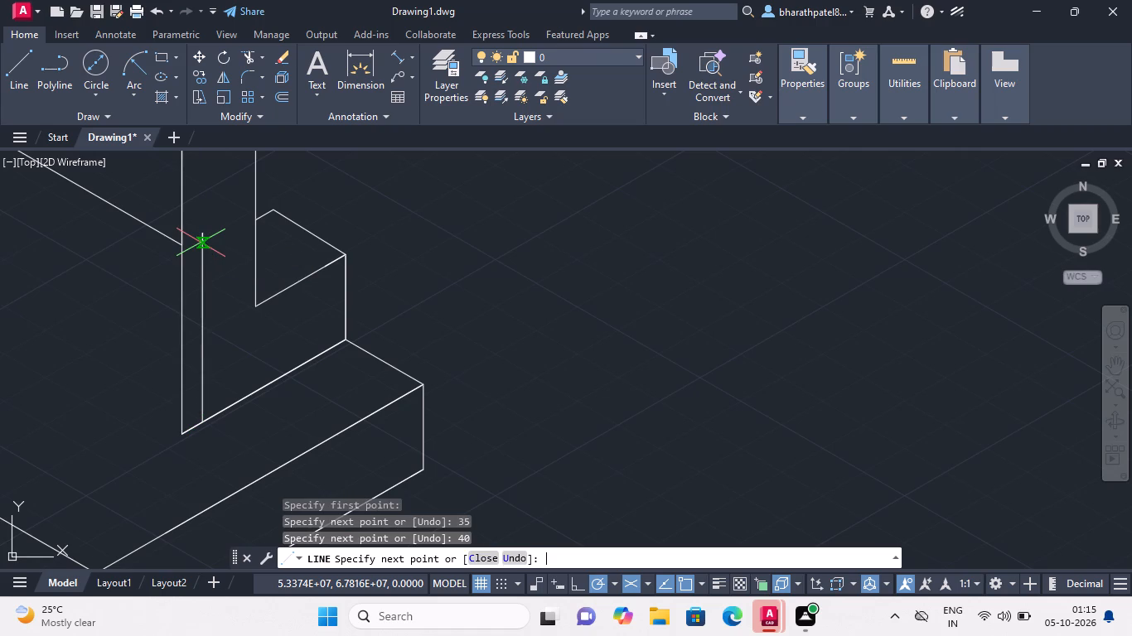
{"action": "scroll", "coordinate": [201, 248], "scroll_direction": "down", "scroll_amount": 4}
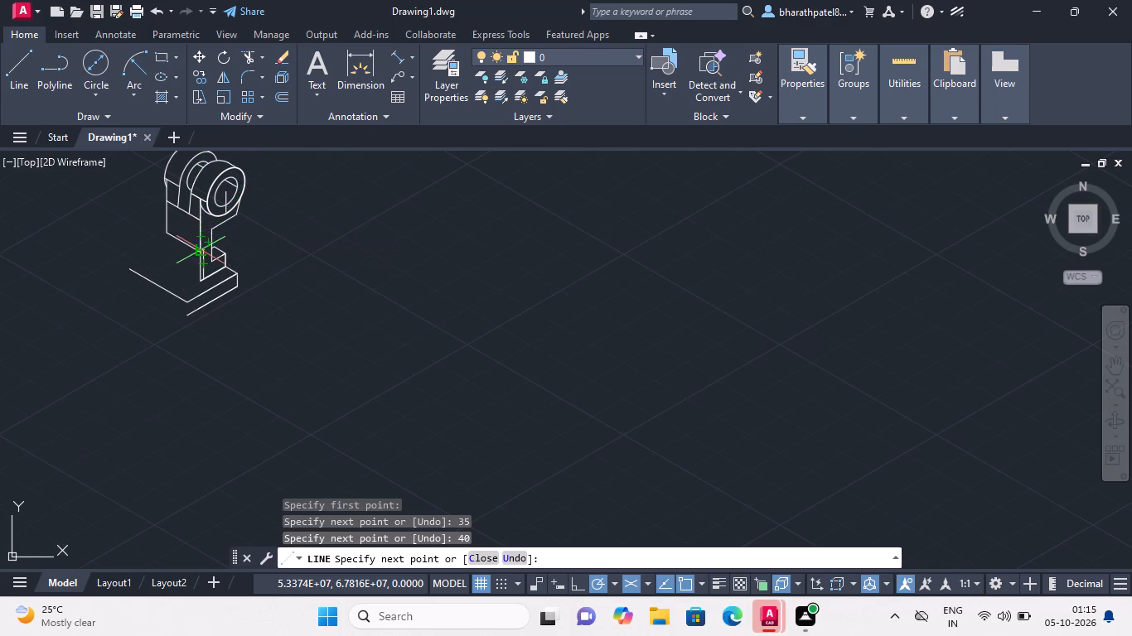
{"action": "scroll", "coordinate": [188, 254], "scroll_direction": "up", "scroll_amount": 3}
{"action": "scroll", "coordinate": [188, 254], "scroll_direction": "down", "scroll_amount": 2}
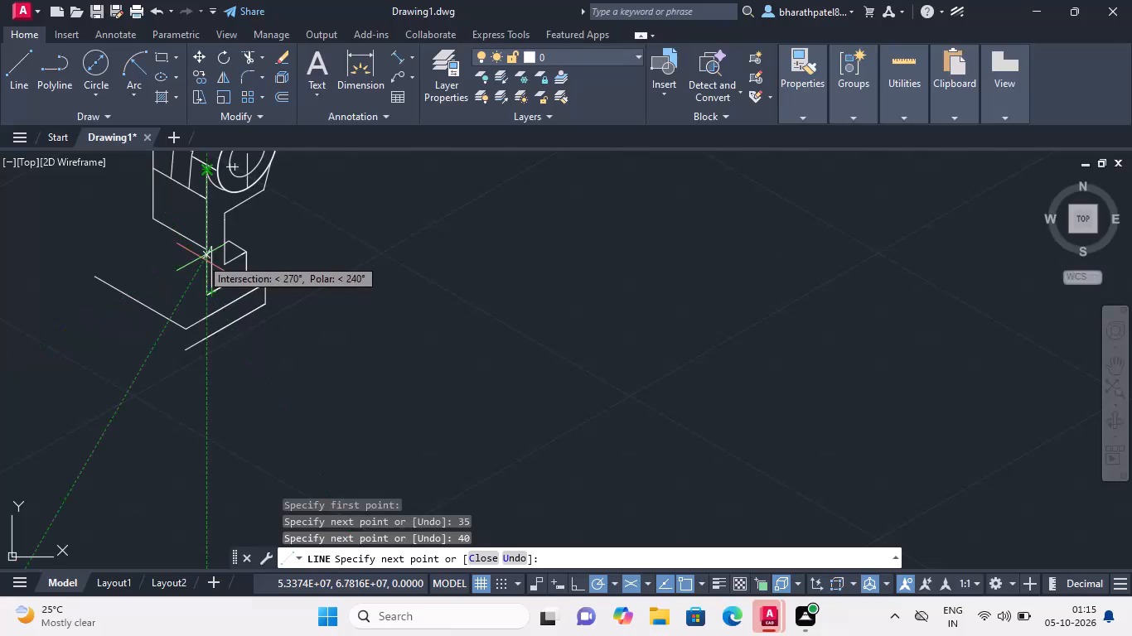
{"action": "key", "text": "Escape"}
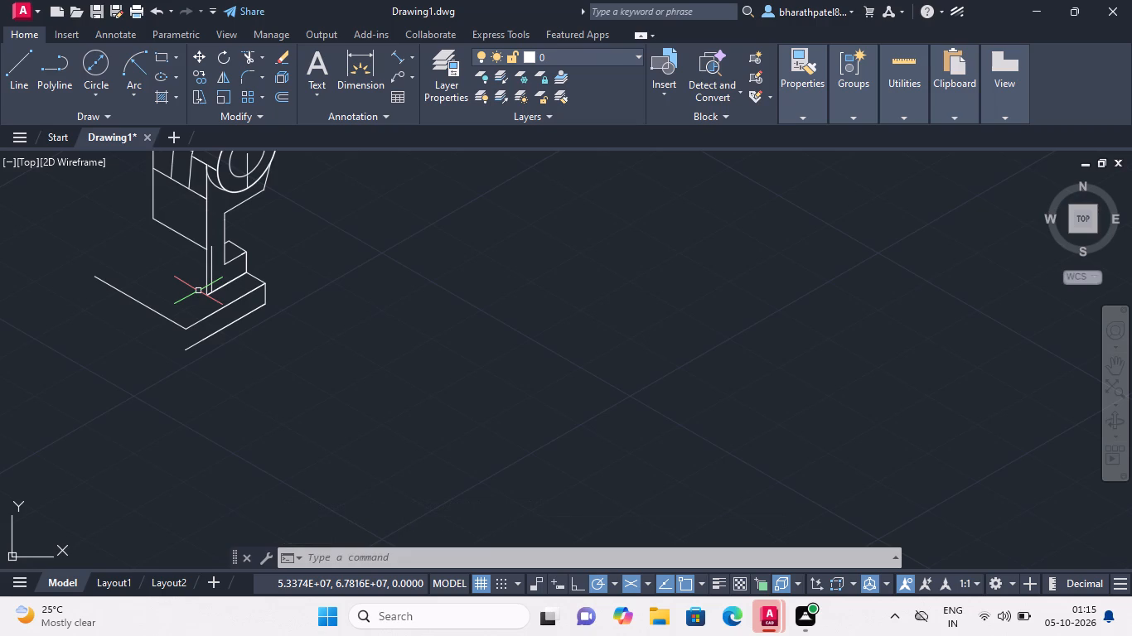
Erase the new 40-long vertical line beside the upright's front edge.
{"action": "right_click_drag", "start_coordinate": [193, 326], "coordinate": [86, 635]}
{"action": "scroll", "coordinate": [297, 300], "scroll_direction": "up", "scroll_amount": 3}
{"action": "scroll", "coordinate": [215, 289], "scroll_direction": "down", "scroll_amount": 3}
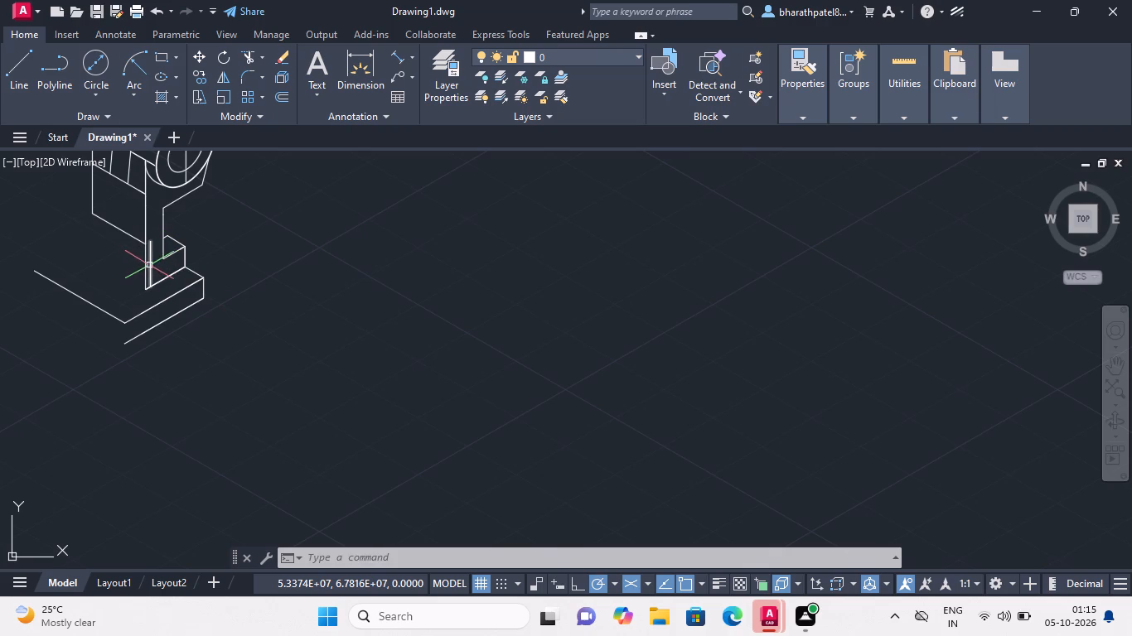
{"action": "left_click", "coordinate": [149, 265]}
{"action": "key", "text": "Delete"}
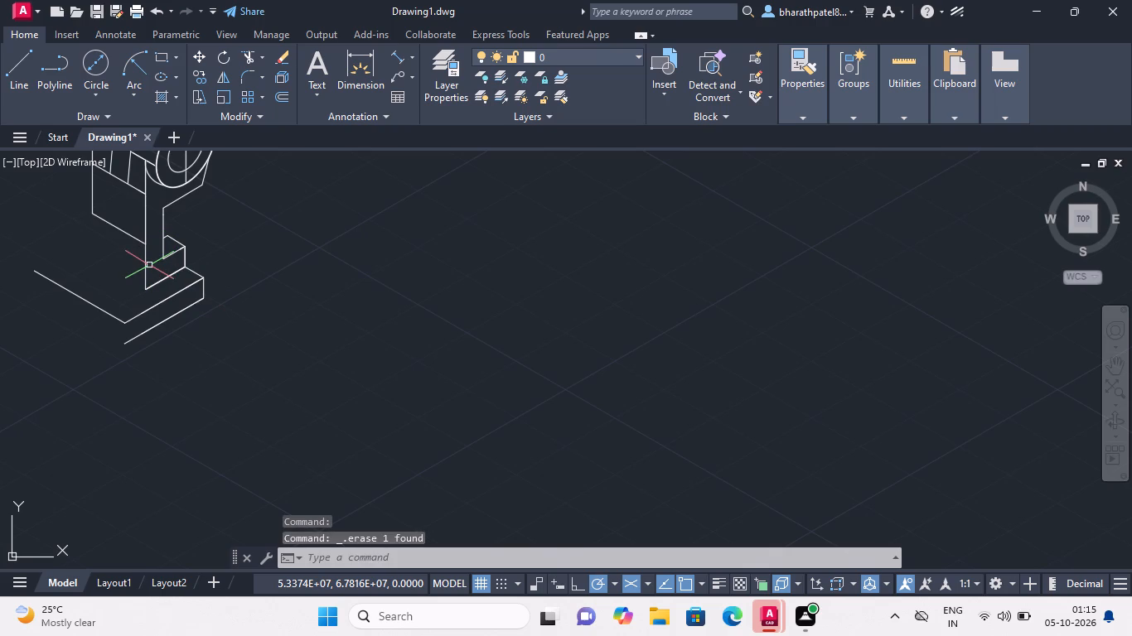
Draw a line 35 at 30° from beside the upright's base corner, continuing parallel to the plate's short top edge and past its long edge.
{"action": "left_click", "coordinate": [9, 59]}
{"action": "scroll", "coordinate": [162, 272], "scroll_direction": "up", "scroll_amount": 3}
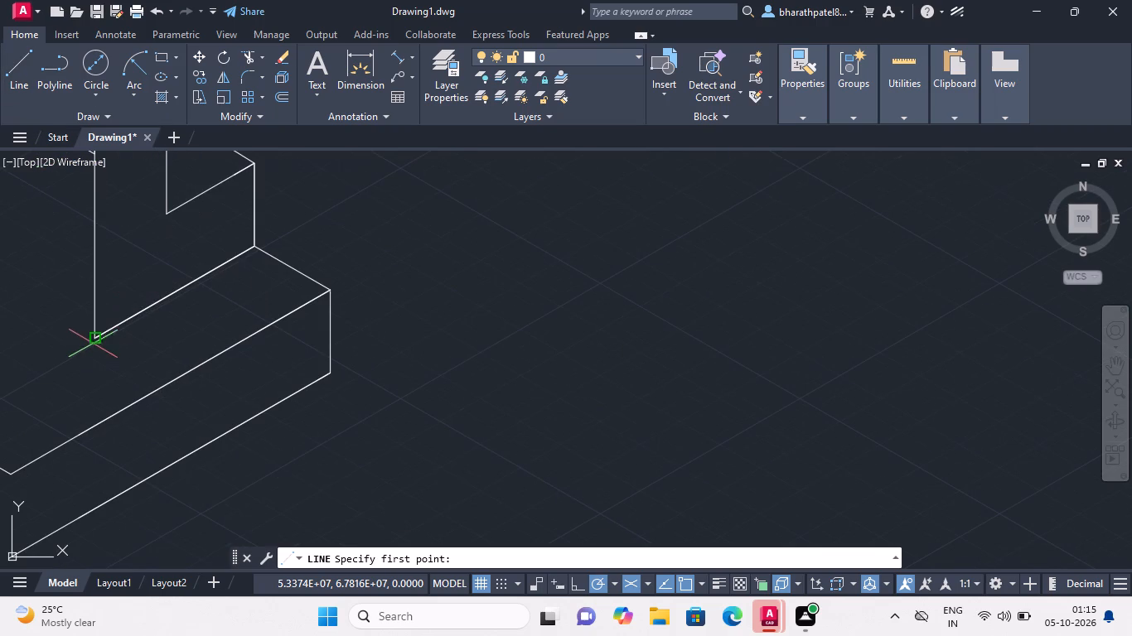
{"action": "left_click", "coordinate": [99, 335]}
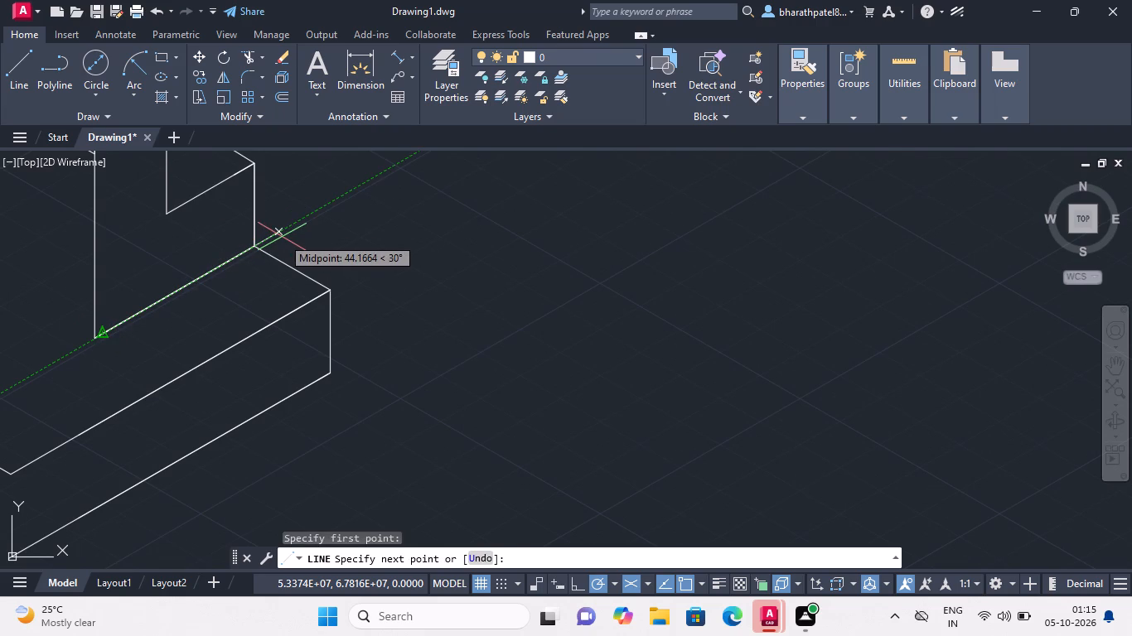
{"action": "key", "text": "3"}
{"action": "key", "text": "5"}
{"action": "key", "text": "Return"}
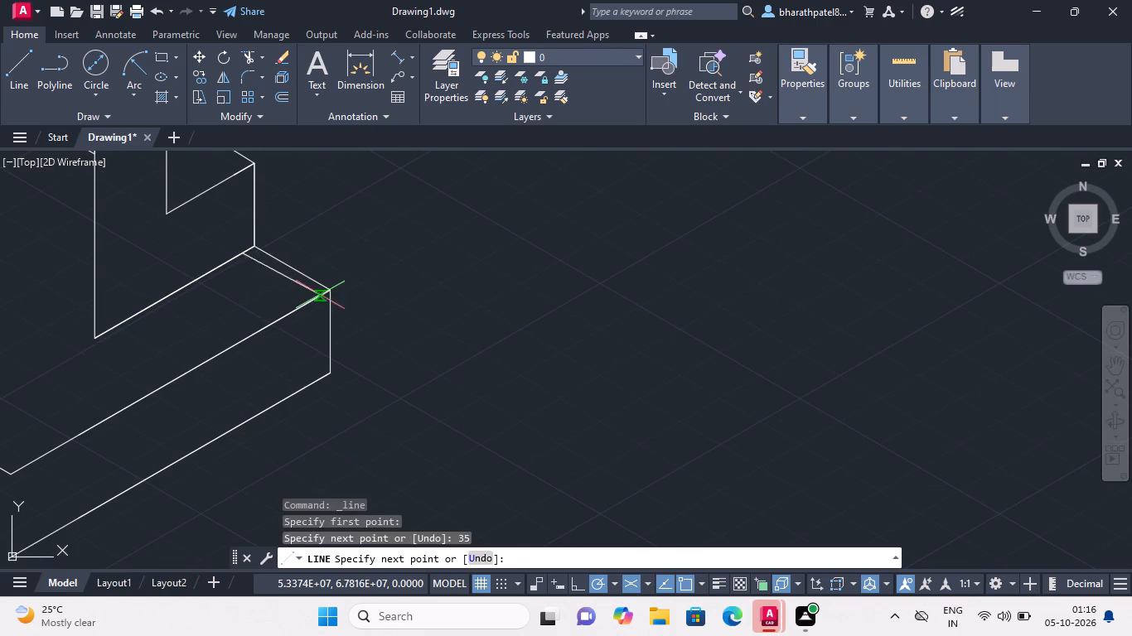
{"action": "left_click", "coordinate": [367, 329]}
{"action": "key", "text": "Escape"}
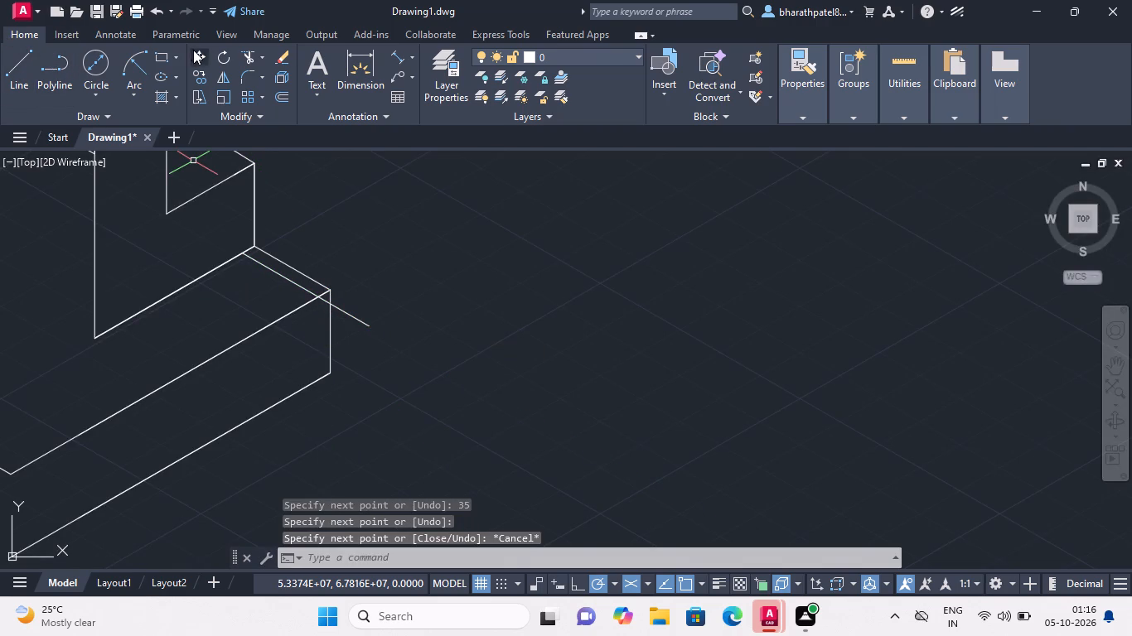
Trim away the plate's old short top edge and the corner stubs lying beyond the new parallel line.
{"action": "left_click", "coordinate": [249, 57]}
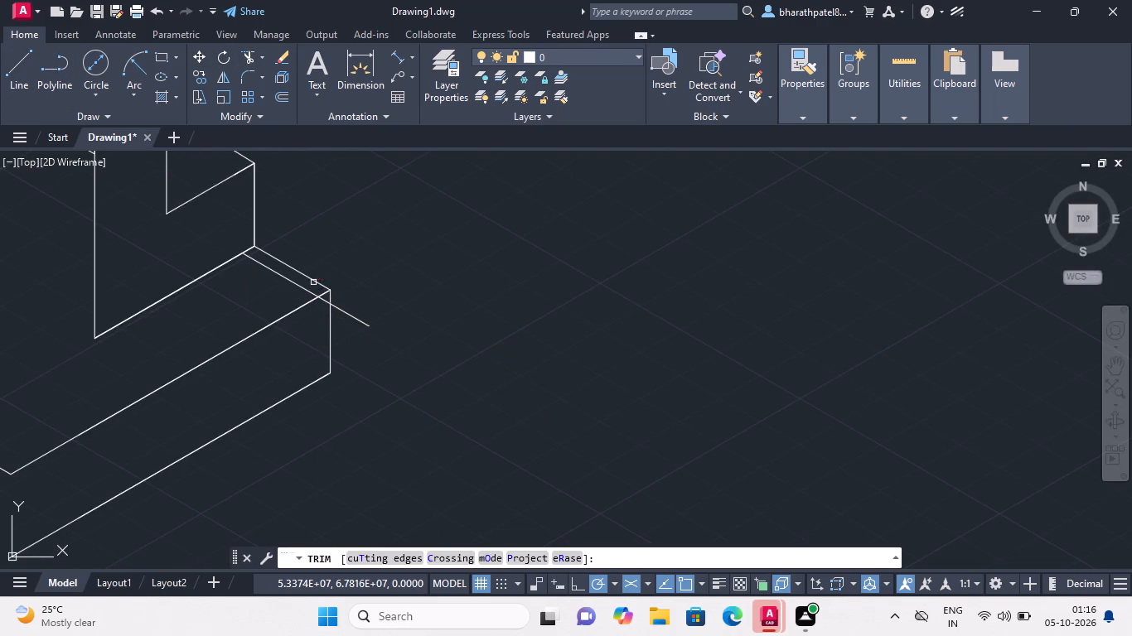
{"action": "double_click", "coordinate": [313, 280]}
{"action": "left_click", "coordinate": [329, 289]}
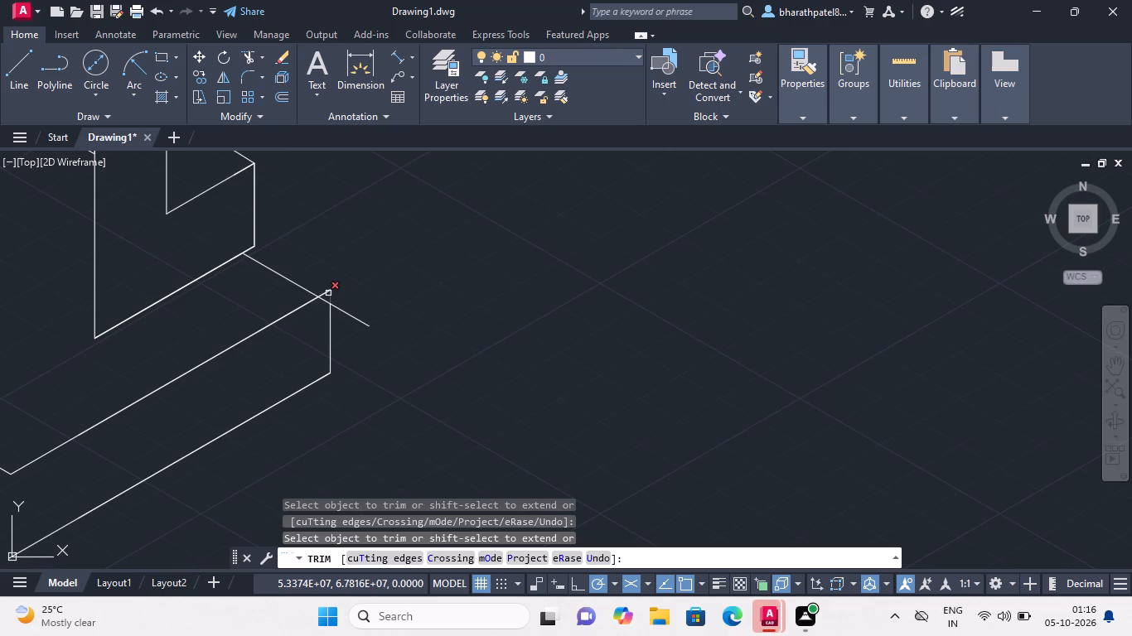
{"action": "left_click", "coordinate": [328, 292]}
{"action": "left_click", "coordinate": [326, 294]}
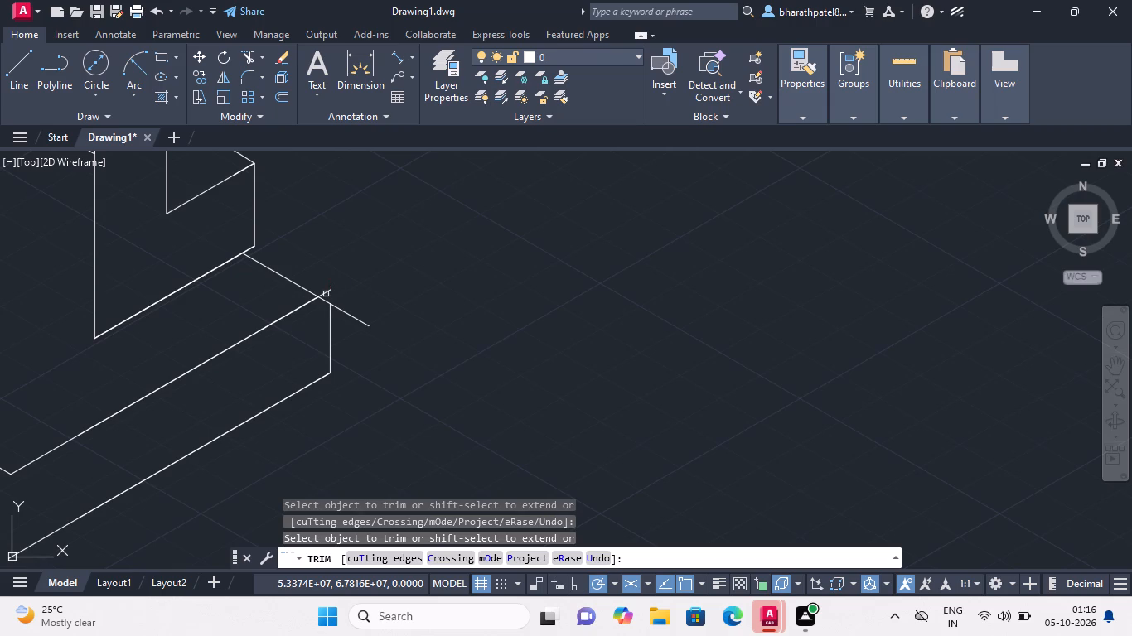
{"action": "left_click", "coordinate": [327, 290]}
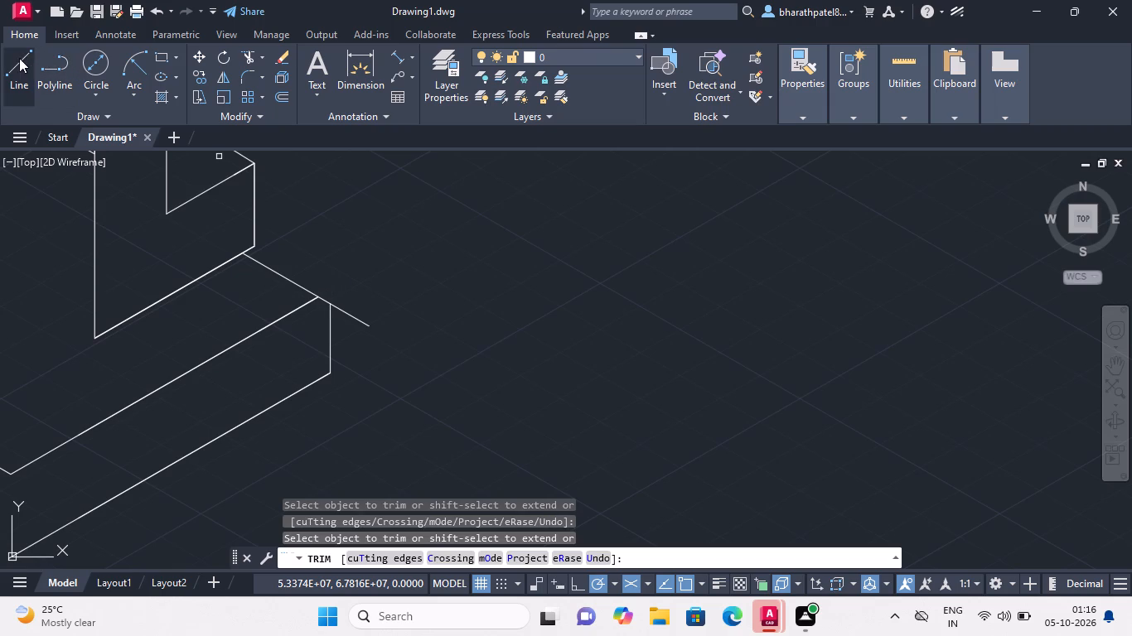
Draw a vertical line from the plate's new top corner down past its bottom edge.
{"action": "left_click", "coordinate": [19, 57]}
{"action": "left_click", "coordinate": [316, 296]}
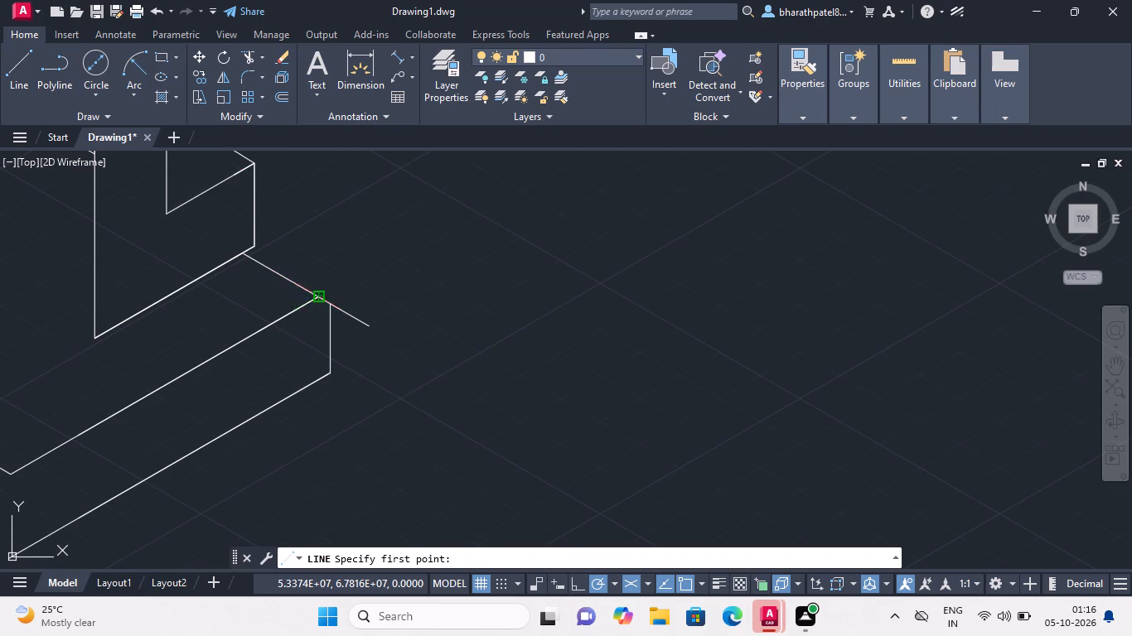
{"action": "left_click", "coordinate": [323, 413]}
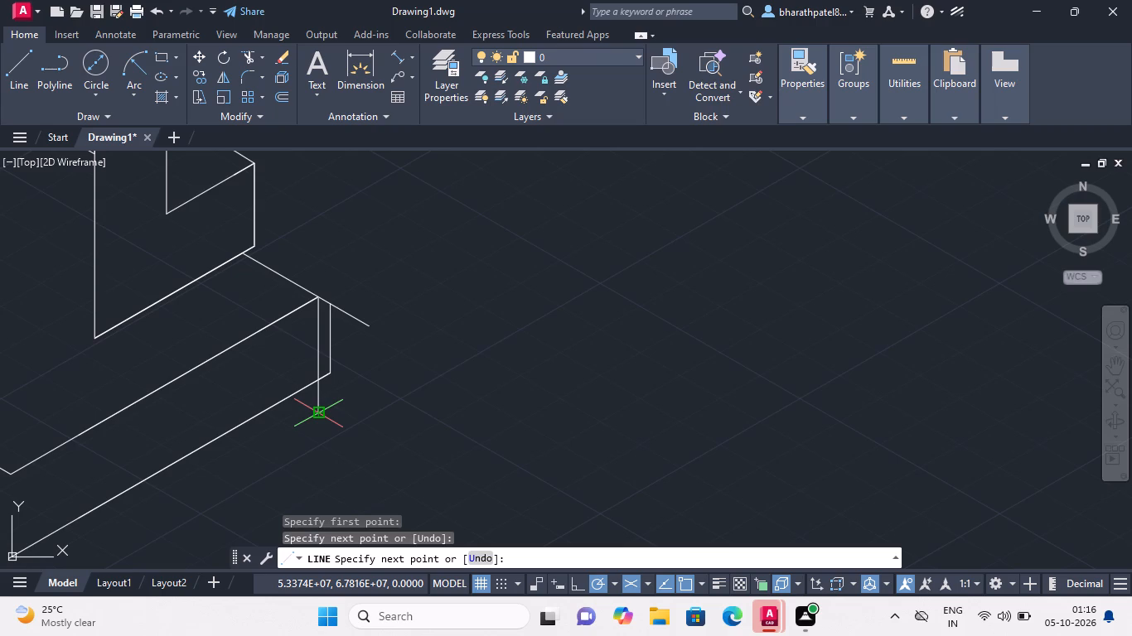
{"action": "key", "text": "Escape"}
{"action": "key", "text": "Escape"}
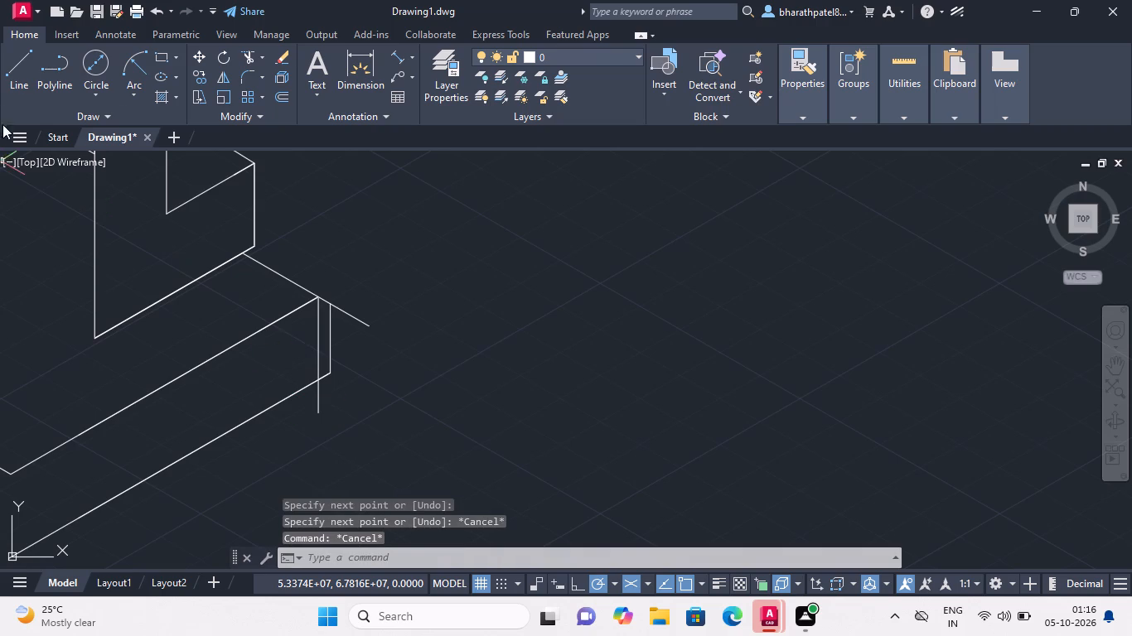
Trim the plate's overhanging top line, old vertical edge, and excess vertical and bottom edge ends at the new corner.
{"action": "left_click", "coordinate": [247, 60]}
{"action": "left_click", "coordinate": [330, 302]}
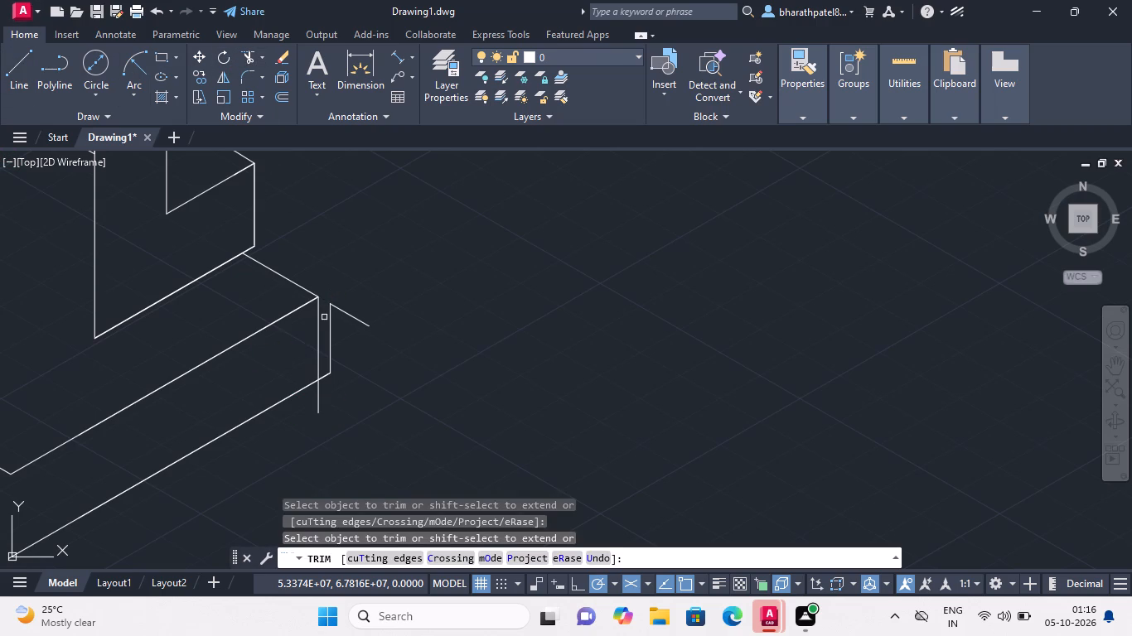
{"action": "double_click", "coordinate": [330, 319]}
{"action": "double_click", "coordinate": [348, 311]}
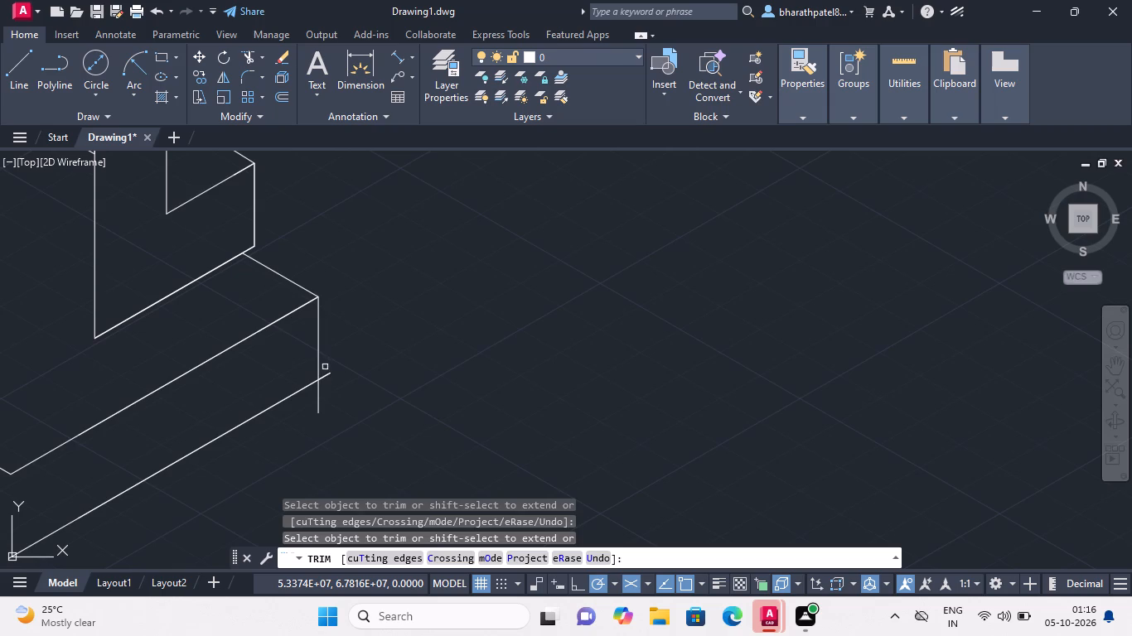
{"action": "left_click", "coordinate": [326, 377]}
{"action": "left_click", "coordinate": [317, 393]}
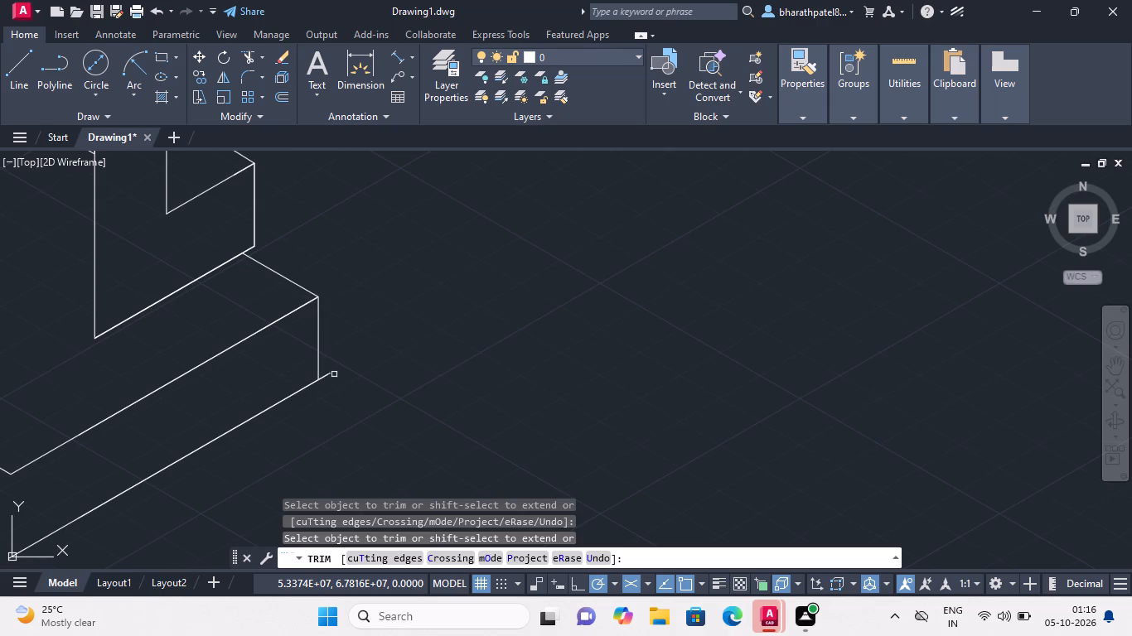
{"action": "left_click", "coordinate": [326, 376]}
{"action": "scroll", "coordinate": [323, 377], "scroll_direction": "up", "scroll_amount": 4}
{"action": "left_click_drag", "start_coordinate": [319, 354], "coordinate": [327, 412]}
{"action": "left_click", "coordinate": [327, 412]}
{"action": "scroll", "coordinate": [328, 347], "scroll_direction": "down", "scroll_amount": 6}
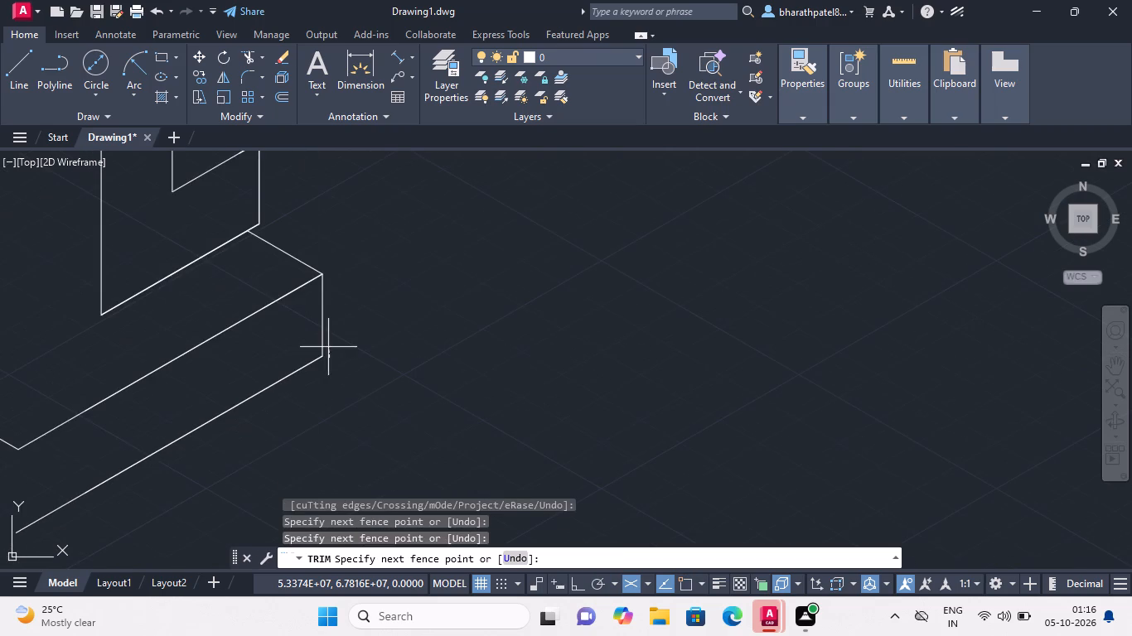
{"action": "scroll", "coordinate": [351, 246], "scroll_direction": "down", "scroll_amount": 2}
{"action": "left_click", "coordinate": [408, 277]}
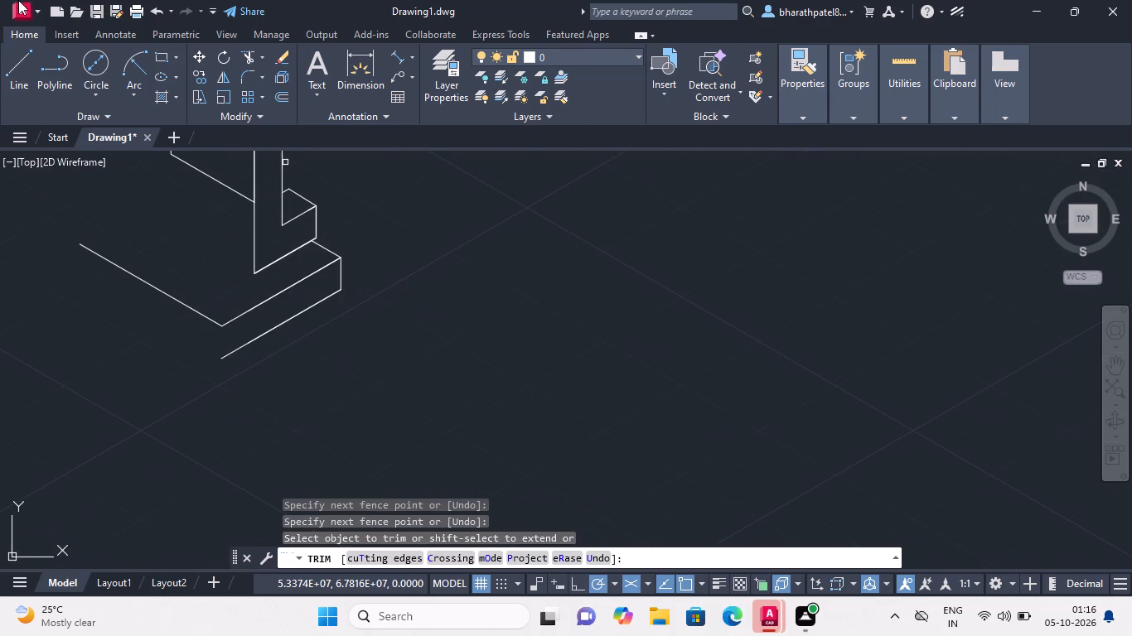
Draw a vertical line from where the plate's short top edge meets the lower block's bottom edge, up past the block's top.
{"action": "left_click", "coordinate": [13, 57]}
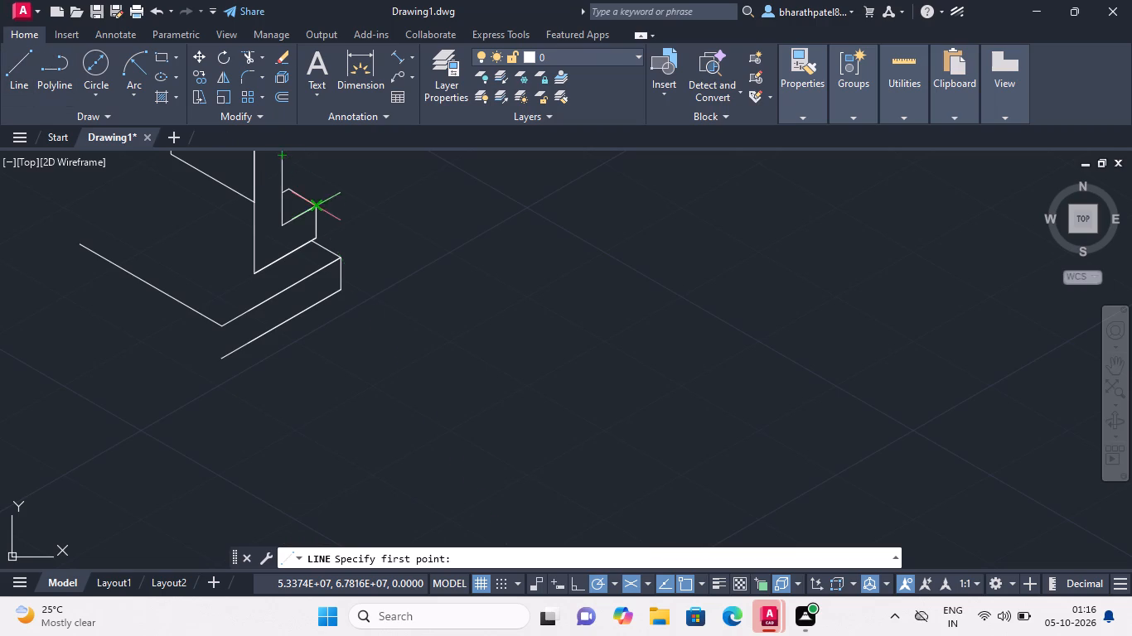
{"action": "scroll", "coordinate": [301, 221], "scroll_direction": "up", "scroll_amount": 3}
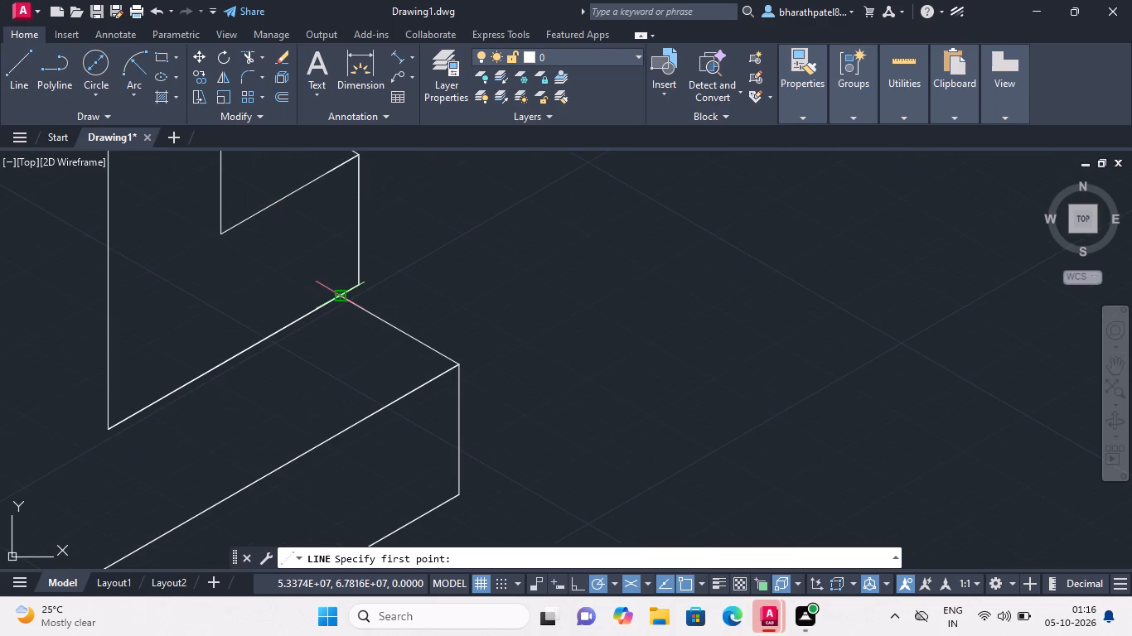
{"action": "left_click", "coordinate": [335, 297]}
{"action": "scroll", "coordinate": [327, 219], "scroll_direction": "down", "scroll_amount": 4}
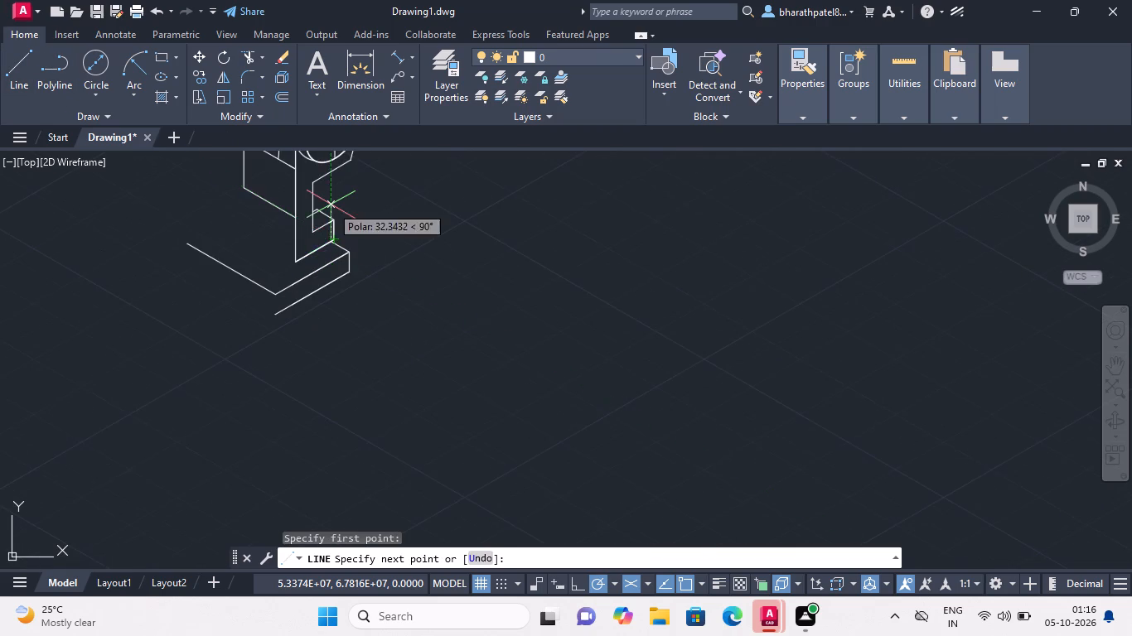
{"action": "scroll", "coordinate": [331, 205], "scroll_direction": "up", "scroll_amount": 3}
{"action": "left_click", "coordinate": [329, 221]}
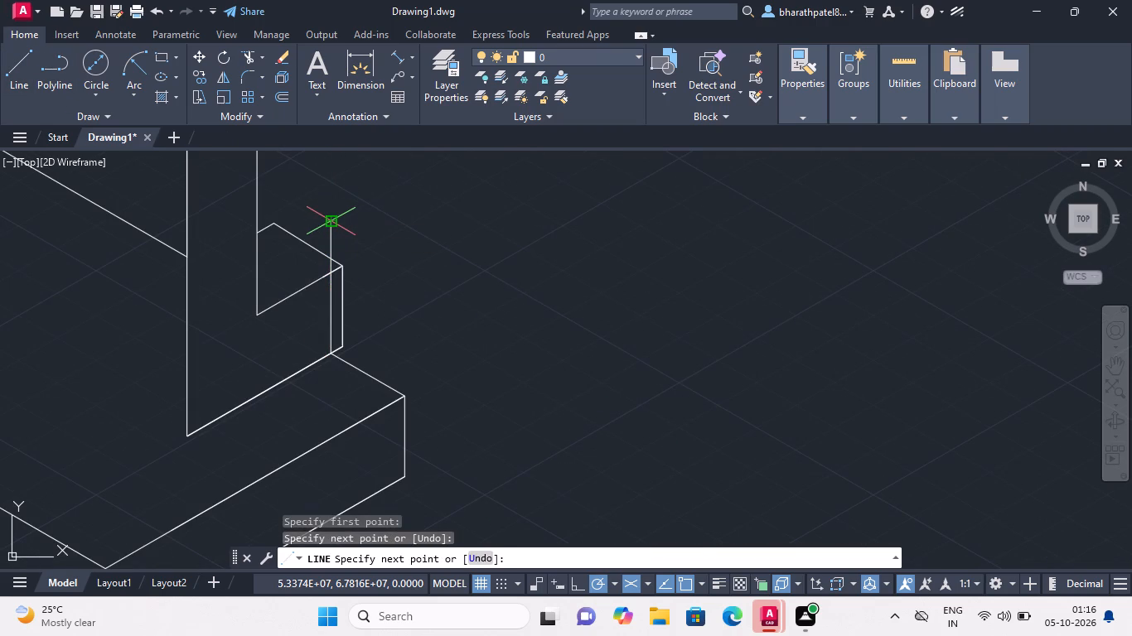
{"action": "key", "text": "Escape"}
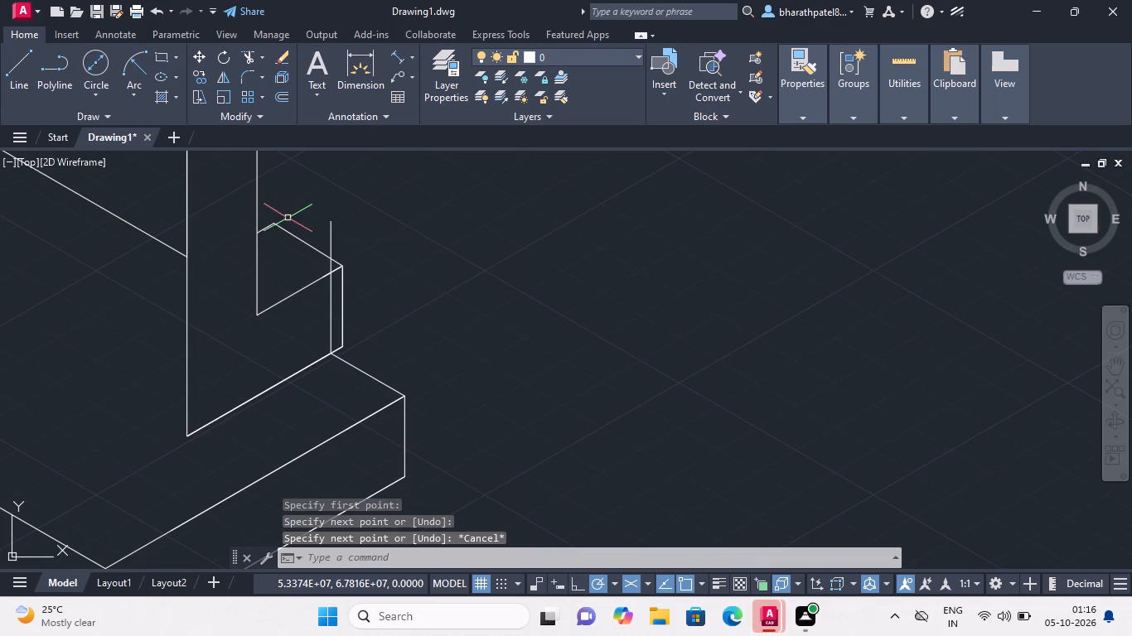
Draw a line at 150° from where the new vertical crosses the block's front top edge, extending back past the upright's nearest vertical edge.
{"action": "left_click", "coordinate": [22, 66]}
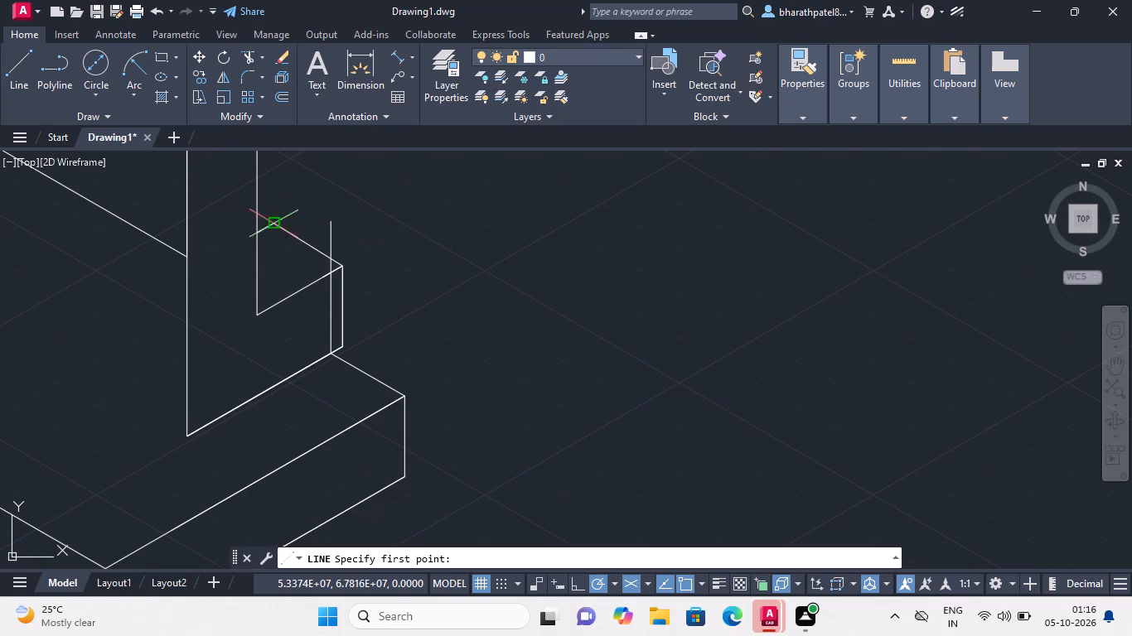
{"action": "scroll", "coordinate": [326, 272], "scroll_direction": "up", "scroll_amount": 4}
{"action": "left_click", "coordinate": [353, 280]}
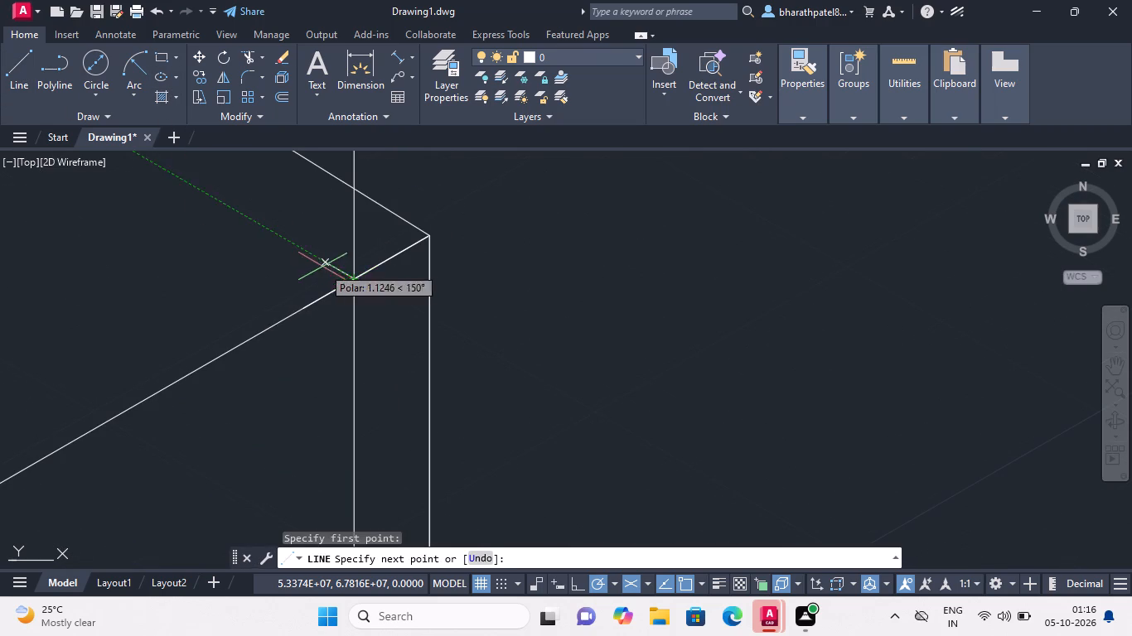
{"action": "scroll", "coordinate": [322, 269], "scroll_direction": "down", "scroll_amount": 3}
{"action": "scroll", "coordinate": [322, 272], "scroll_direction": "up", "scroll_amount": 1}
{"action": "scroll", "coordinate": [322, 272], "scroll_direction": "down", "scroll_amount": 2}
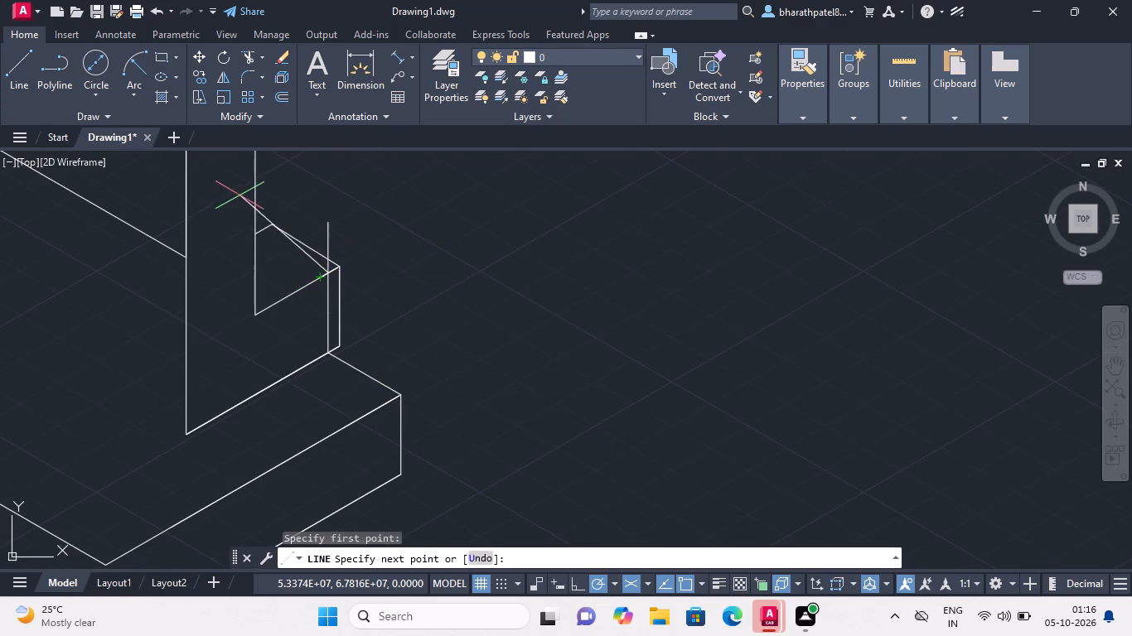
{"action": "left_click", "coordinate": [212, 205]}
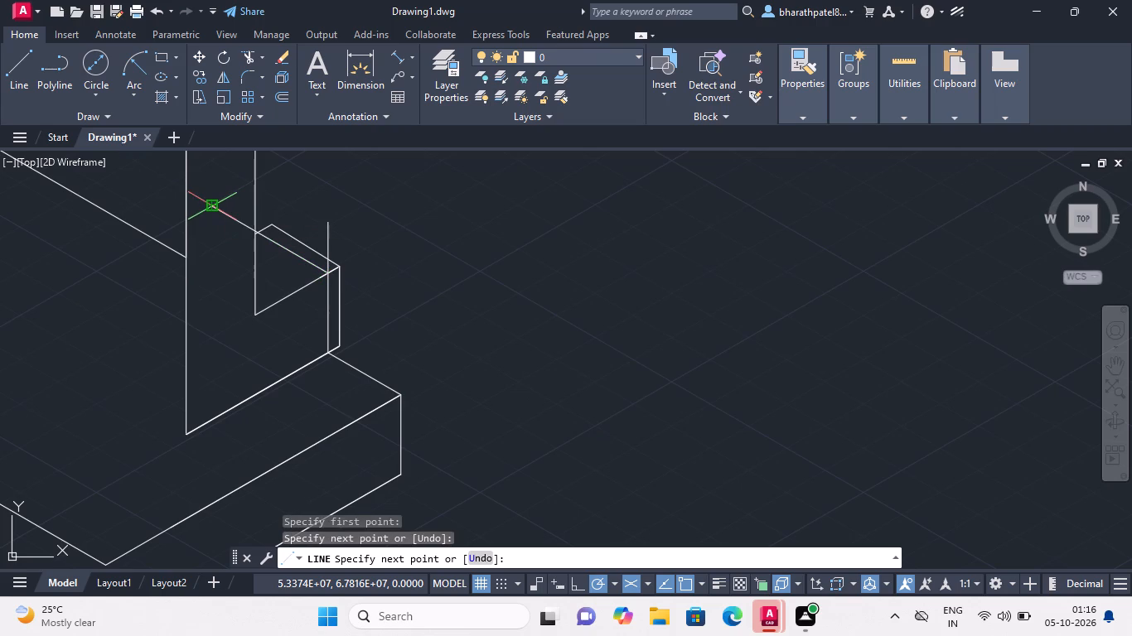
Trim the new 150° line past the upright, the lower block's old outer top and vertical edges, and the new vertical's overshoot.
{"action": "key", "text": "Escape"}
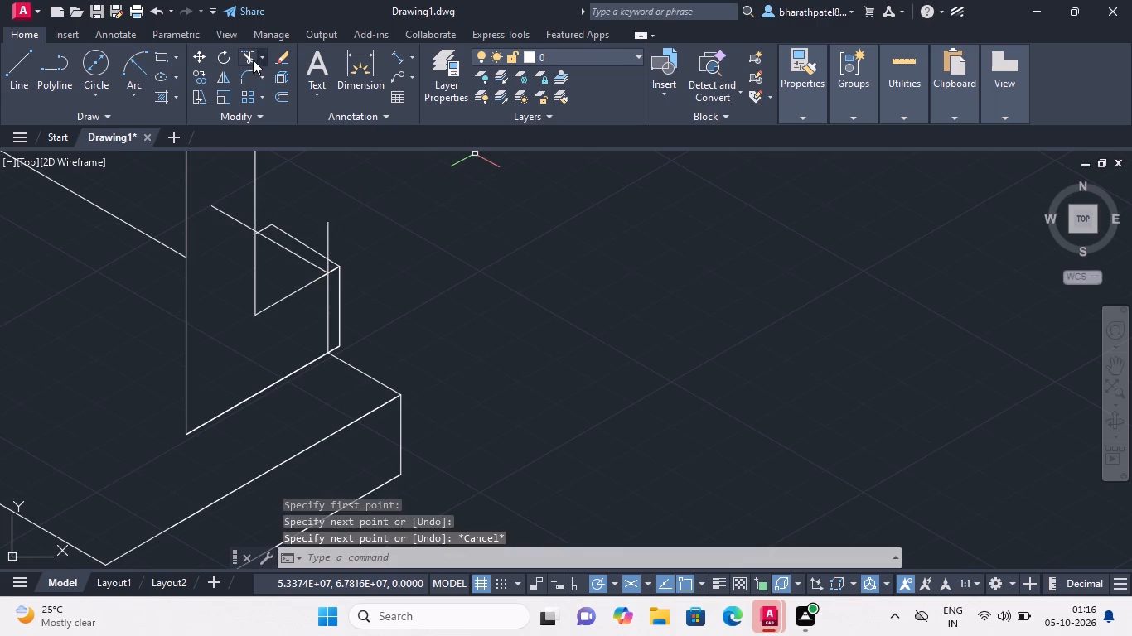
{"action": "left_click", "coordinate": [253, 59]}
{"action": "left_click", "coordinate": [237, 222]}
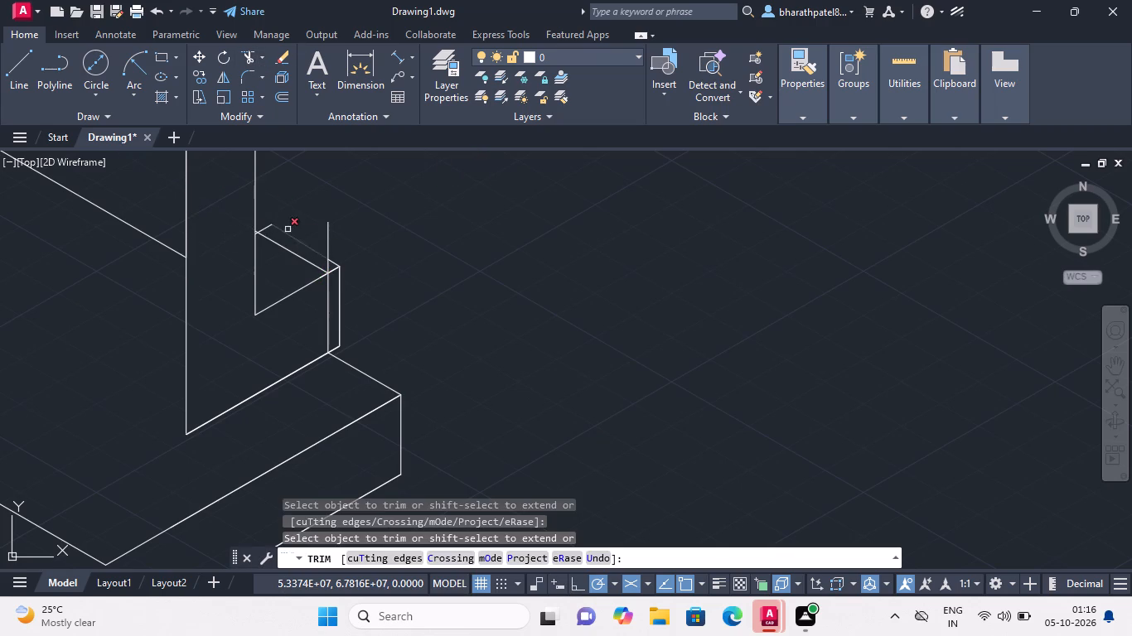
{"action": "left_click", "coordinate": [270, 226]}
{"action": "left_click", "coordinate": [289, 236]}
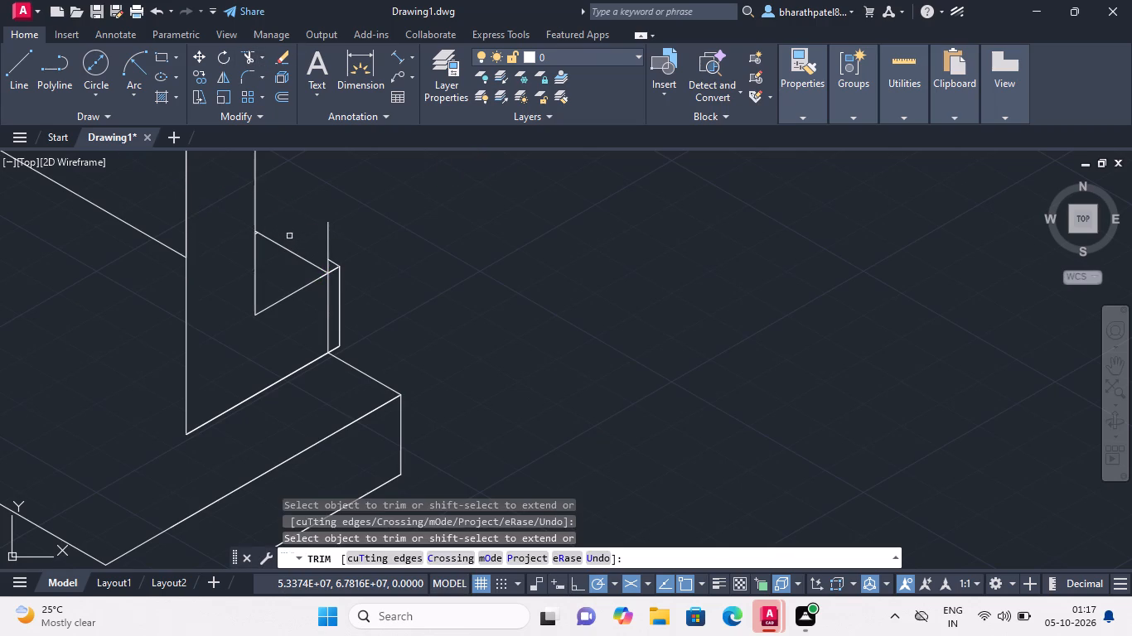
{"action": "left_click", "coordinate": [335, 267]}
{"action": "left_click", "coordinate": [316, 233]}
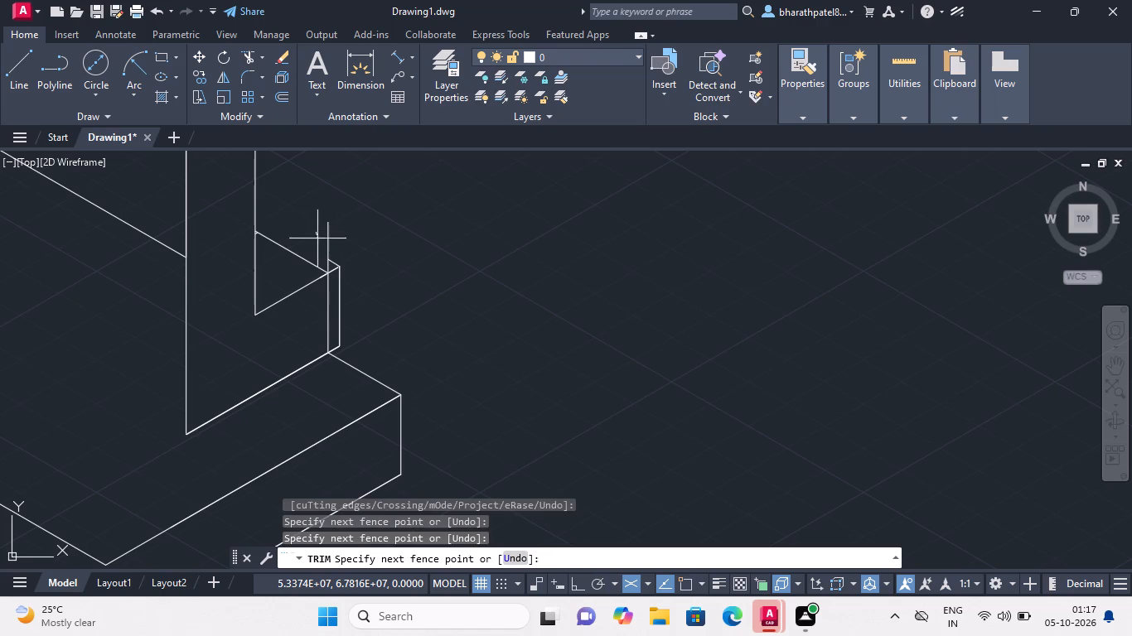
{"action": "left_click", "coordinate": [340, 285]}
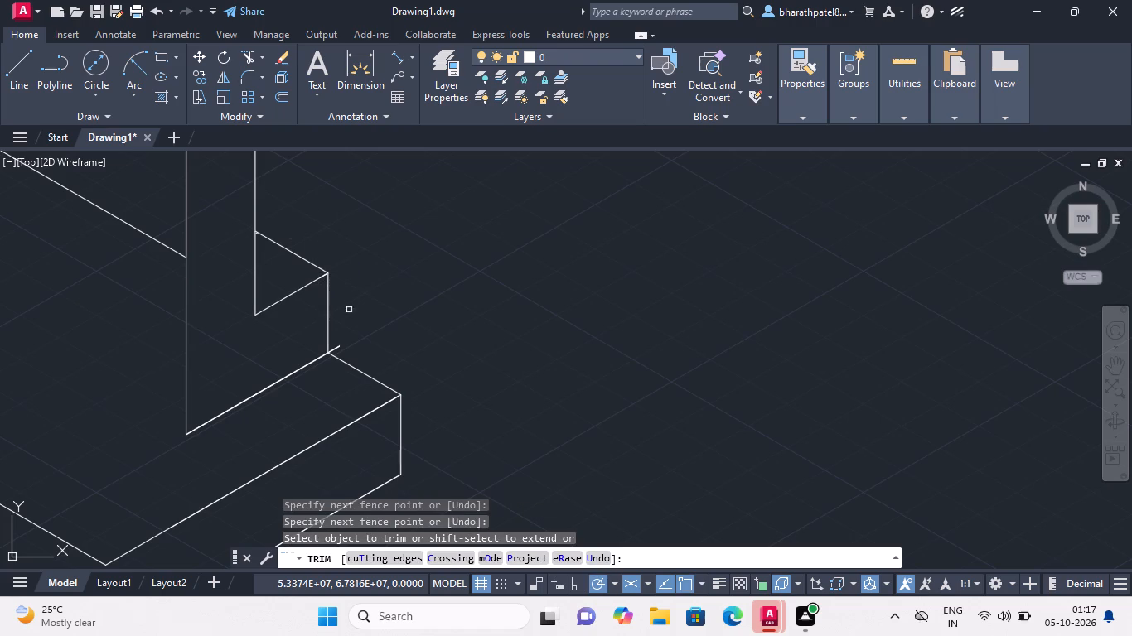
Trim the lower block's bottom edge stub beyond the new vertical and the leftover sliver of its old top edge beside the upright.
{"action": "left_click", "coordinate": [333, 349]}
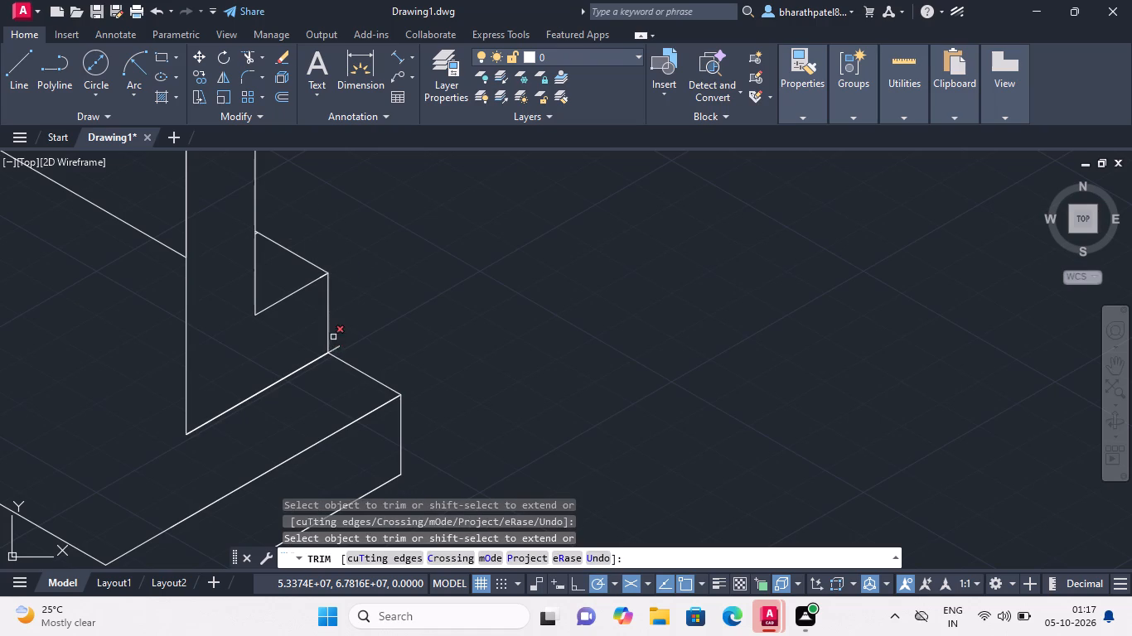
{"action": "scroll", "coordinate": [338, 308], "scroll_direction": "down", "scroll_amount": 4}
{"action": "scroll", "coordinate": [340, 324], "scroll_direction": "up", "scroll_amount": 6}
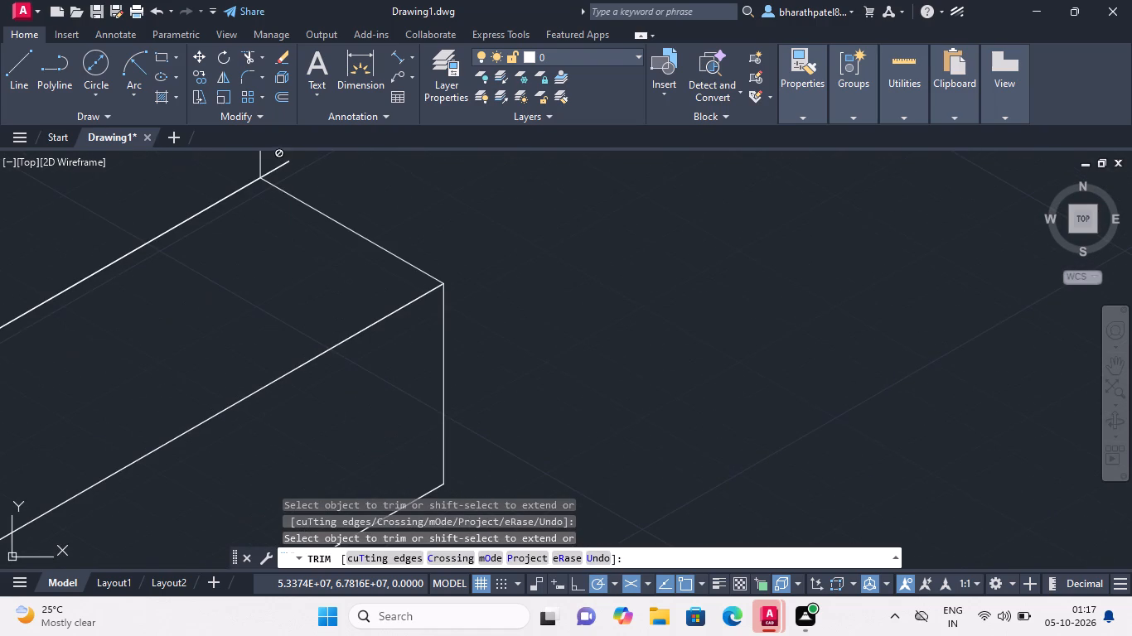
{"action": "left_click", "coordinate": [274, 148]}
{"action": "left_click", "coordinate": [283, 163]}
{"action": "left_click", "coordinate": [282, 169]}
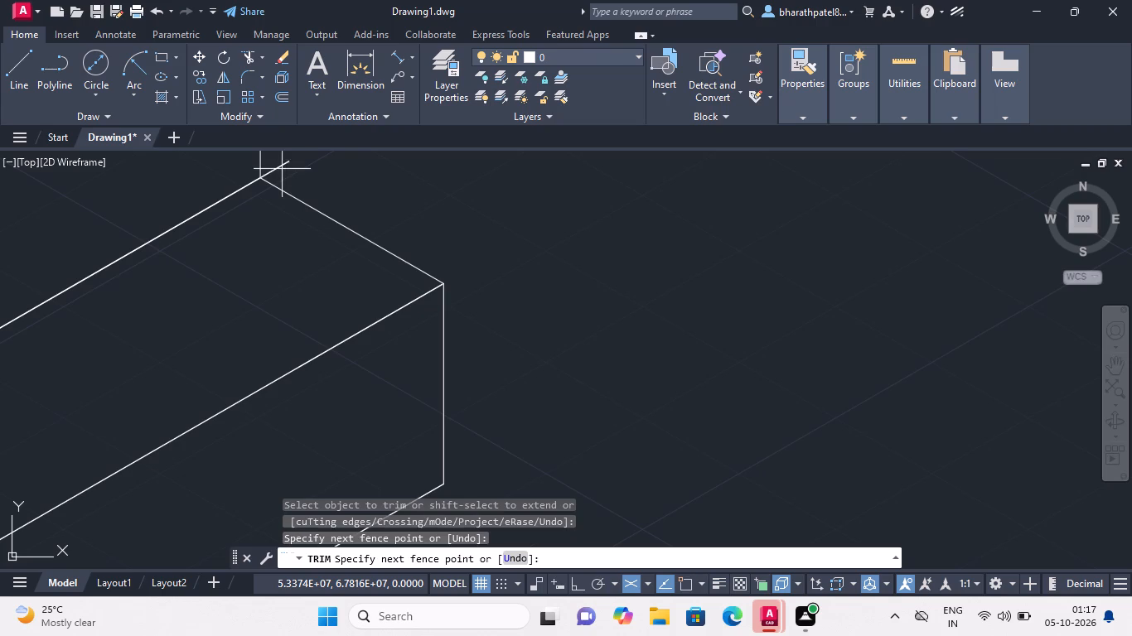
{"action": "left_click", "coordinate": [280, 153]}
{"action": "scroll", "coordinate": [280, 165], "scroll_direction": "down", "scroll_amount": 7}
{"action": "scroll", "coordinate": [276, 193], "scroll_direction": "up", "scroll_amount": 9}
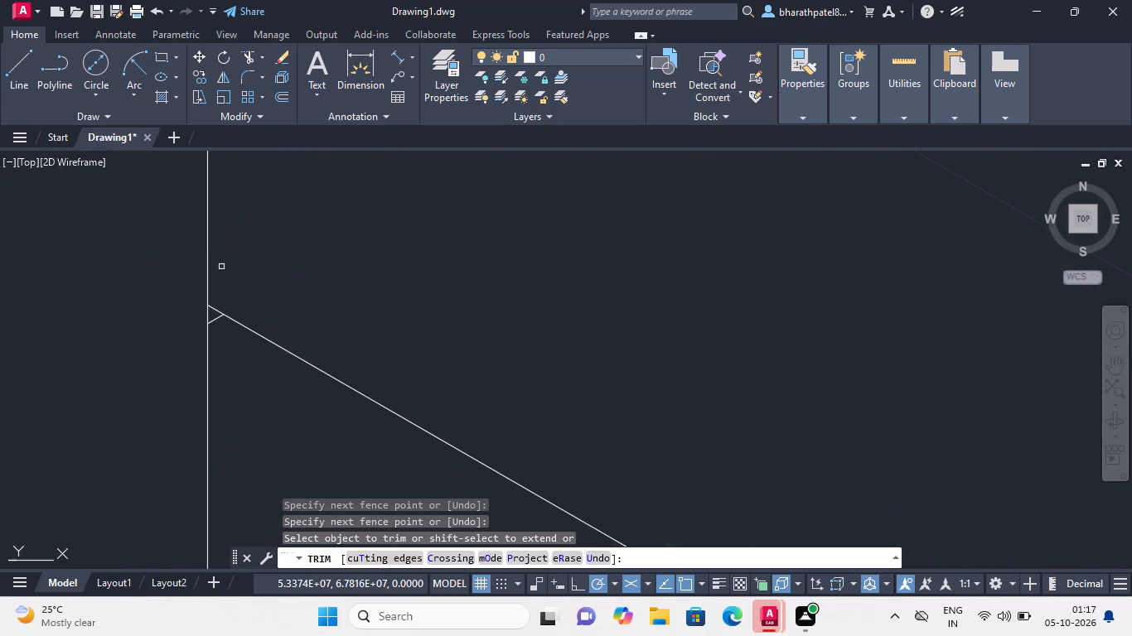
{"action": "left_click", "coordinate": [211, 321]}
{"action": "scroll", "coordinate": [286, 297], "scroll_direction": "down", "scroll_amount": 3}
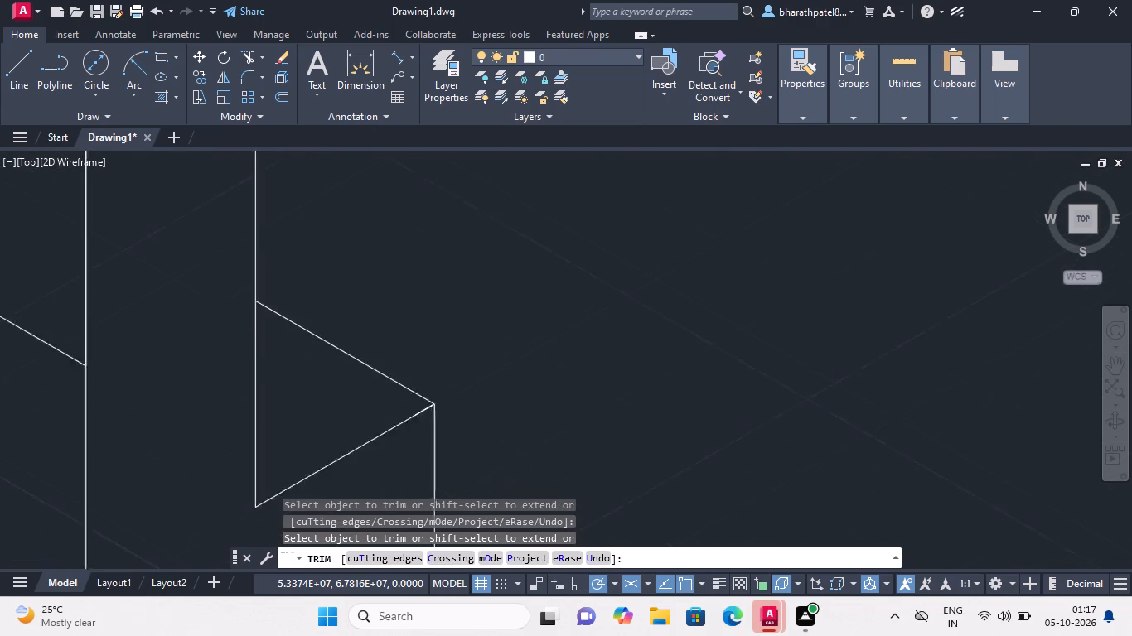
{"action": "scroll", "coordinate": [286, 297], "scroll_direction": "down", "scroll_amount": 2}
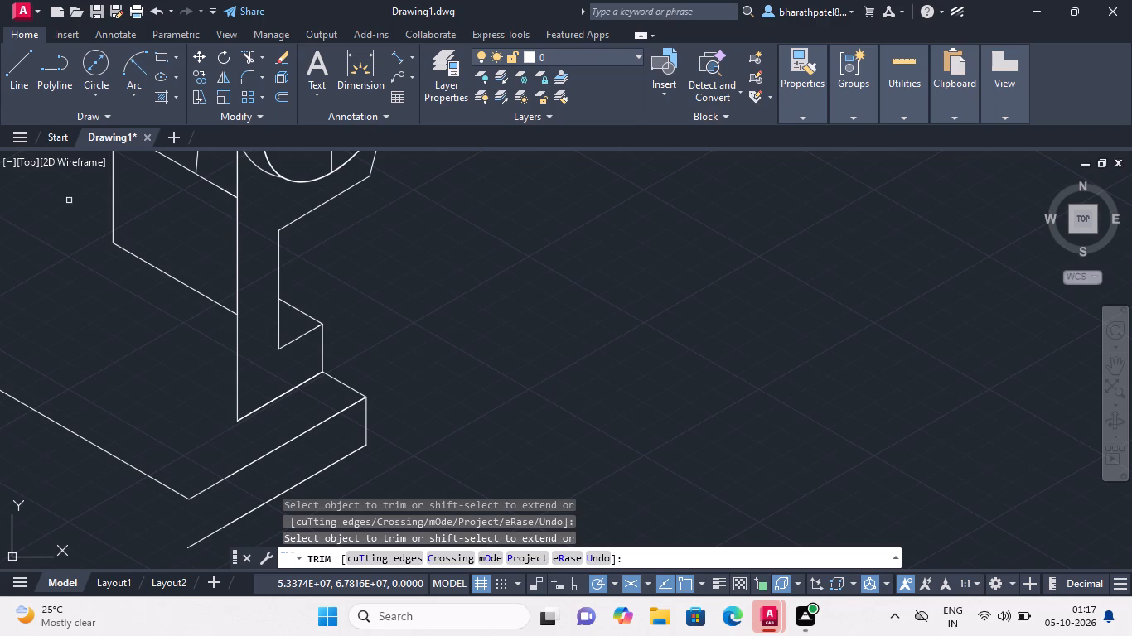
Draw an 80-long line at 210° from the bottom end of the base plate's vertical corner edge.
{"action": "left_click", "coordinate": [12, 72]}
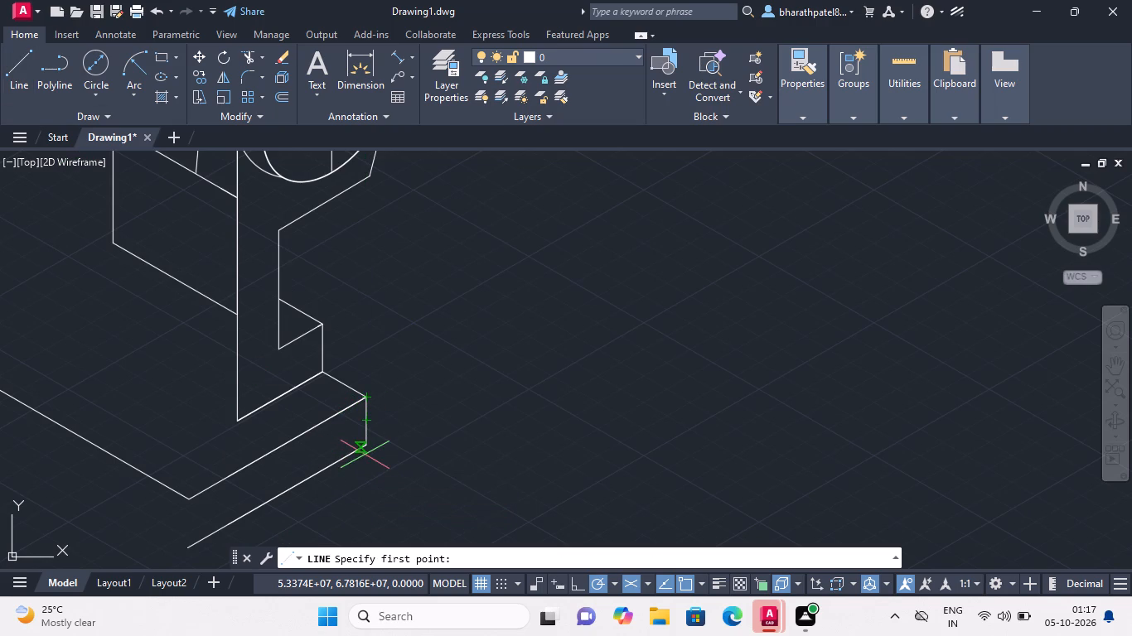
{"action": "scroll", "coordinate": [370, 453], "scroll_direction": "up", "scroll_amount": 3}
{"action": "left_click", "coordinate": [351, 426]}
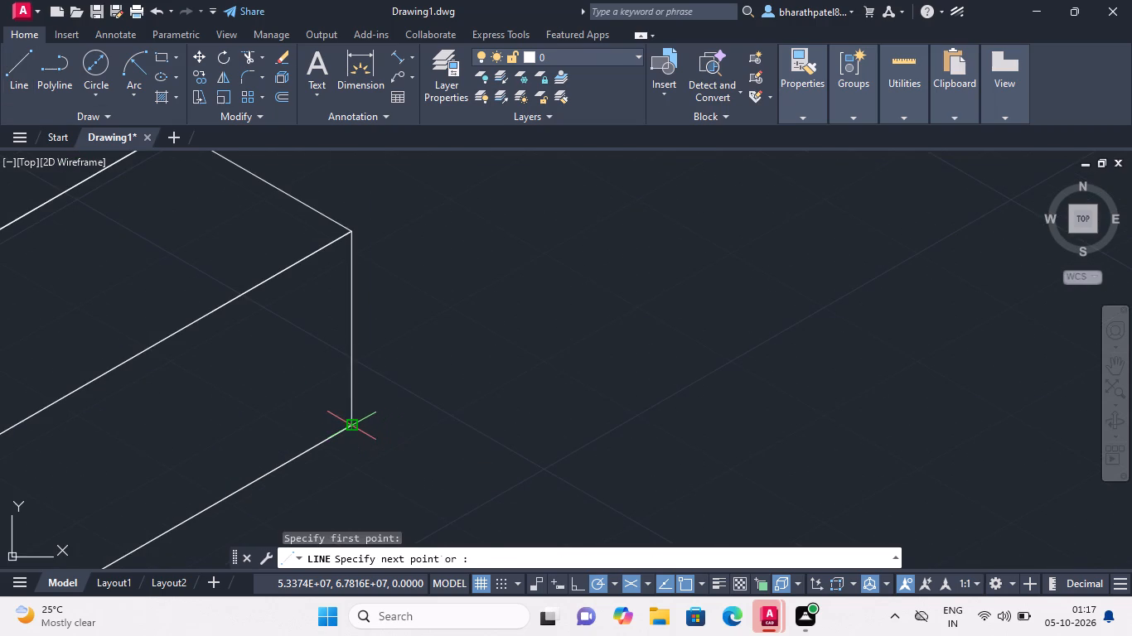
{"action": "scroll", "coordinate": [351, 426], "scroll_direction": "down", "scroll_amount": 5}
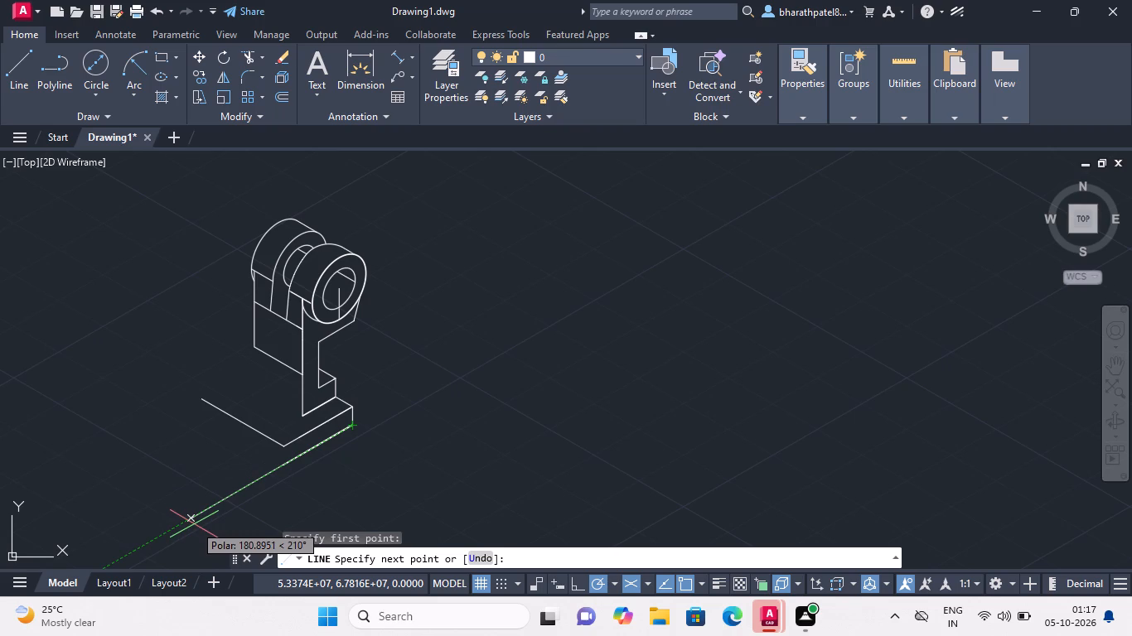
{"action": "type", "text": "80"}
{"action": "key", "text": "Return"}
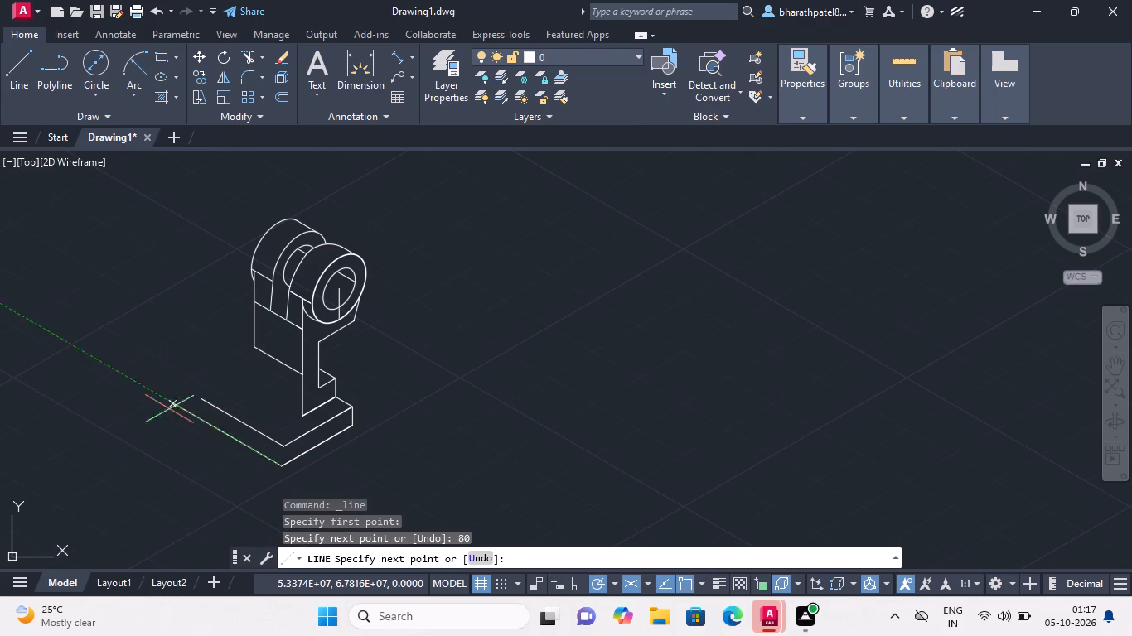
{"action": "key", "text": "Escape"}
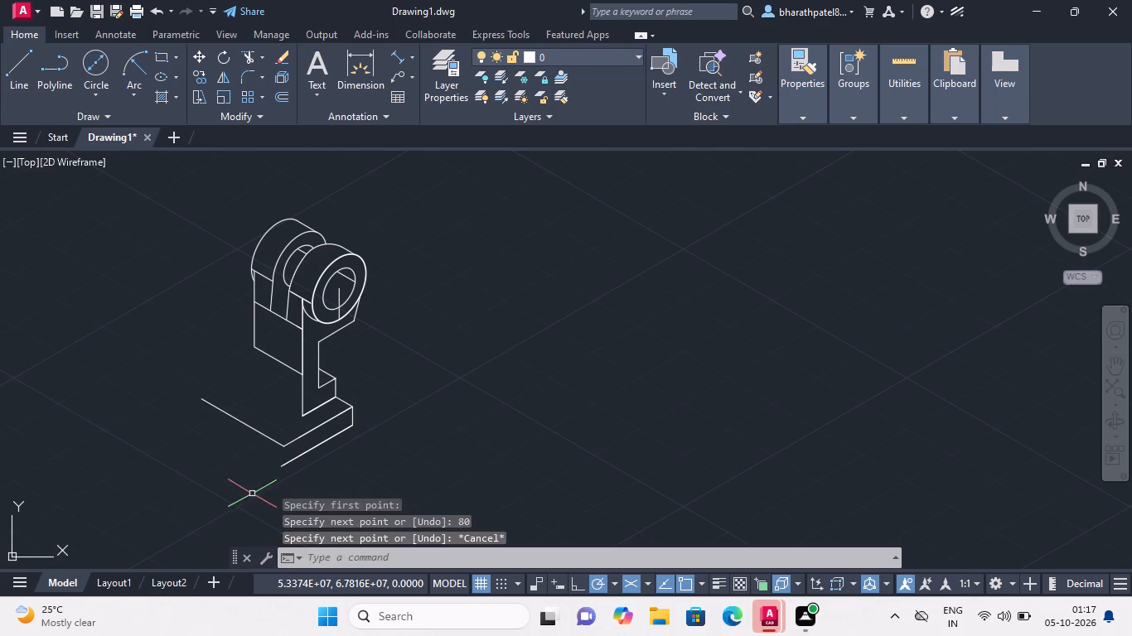
Draw the plate's lower outline from the bottom of its vertical corner edge: 80 at 210°, then 92 at 150°.
{"action": "left_click", "coordinate": [6, 74]}
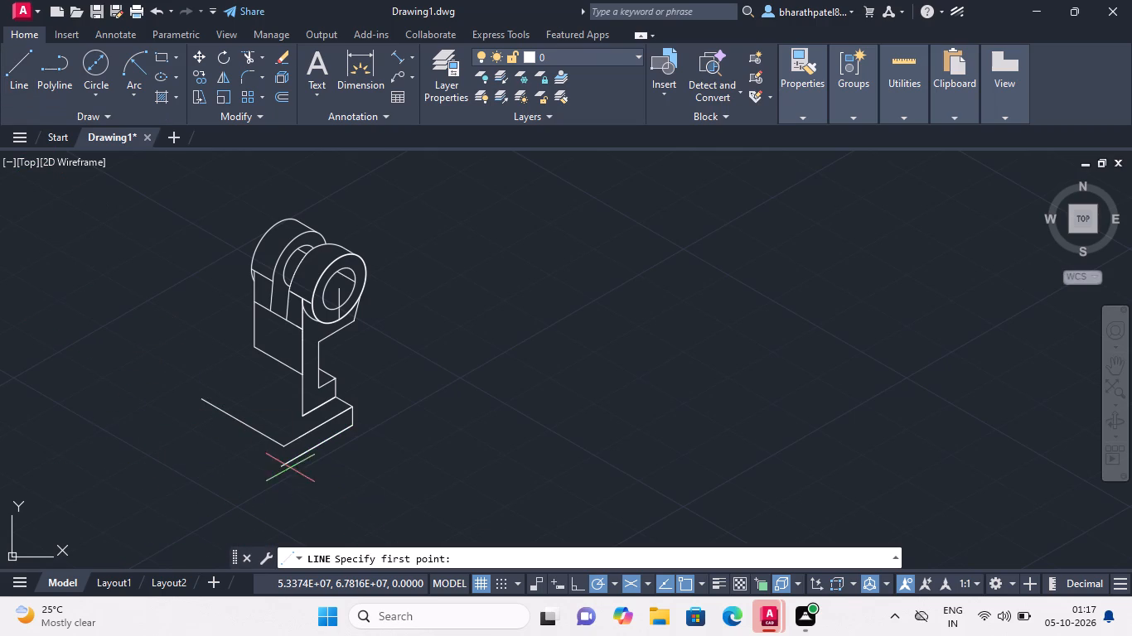
{"action": "scroll", "coordinate": [357, 430], "scroll_direction": "up", "scroll_amount": 3}
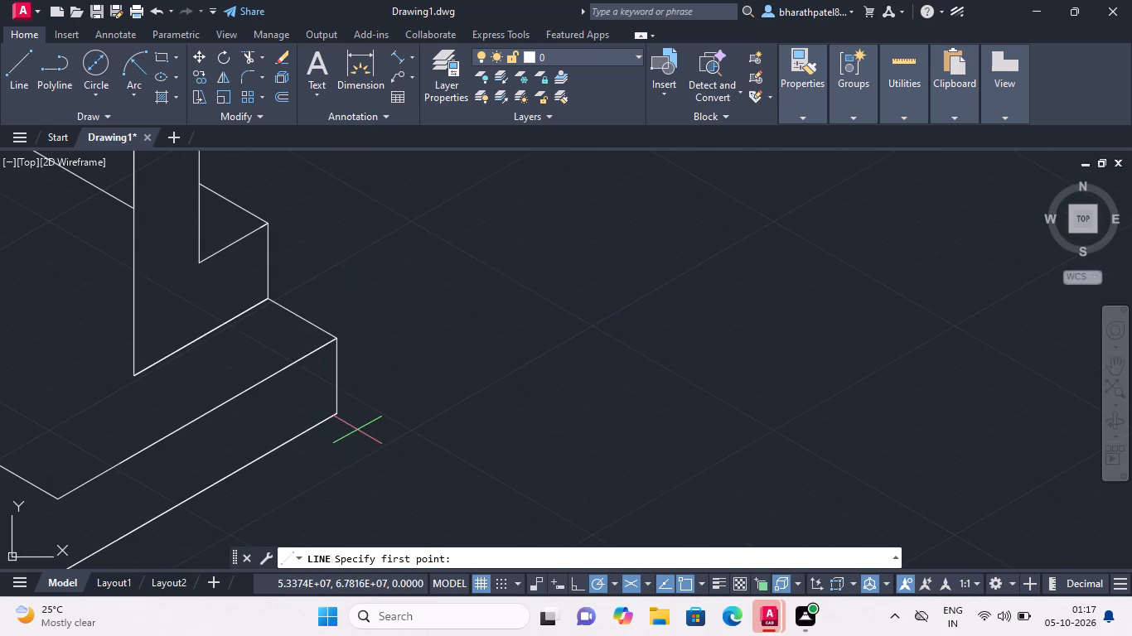
{"action": "left_click", "coordinate": [339, 415]}
{"action": "scroll", "coordinate": [339, 414], "scroll_direction": "down", "scroll_amount": 5}
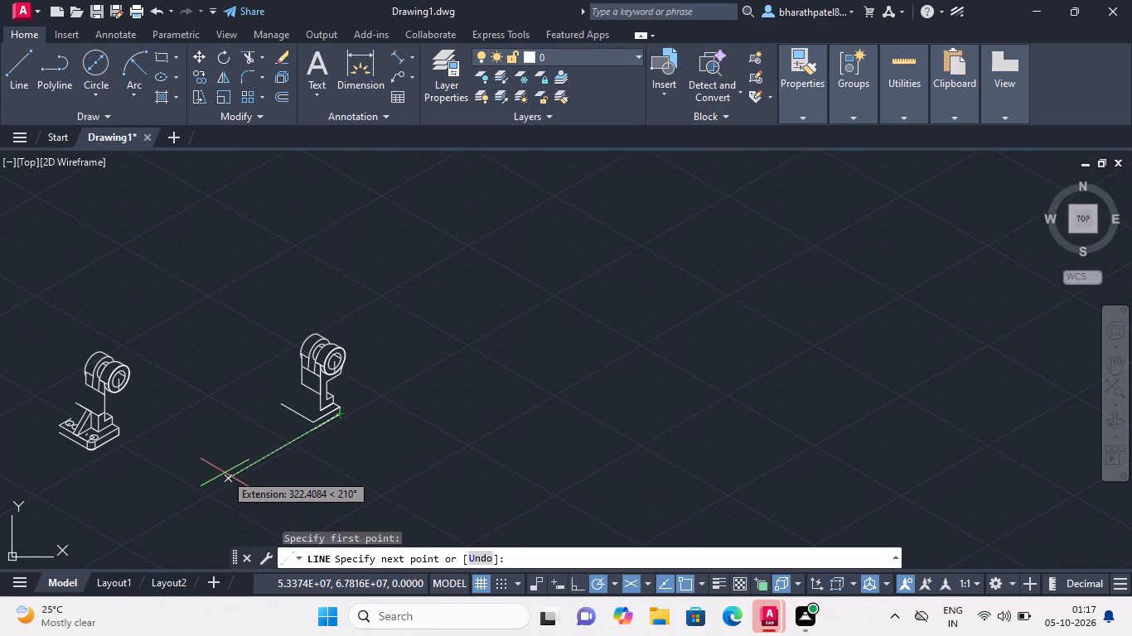
{"action": "type", "text": "80"}
{"action": "key", "text": "Return"}
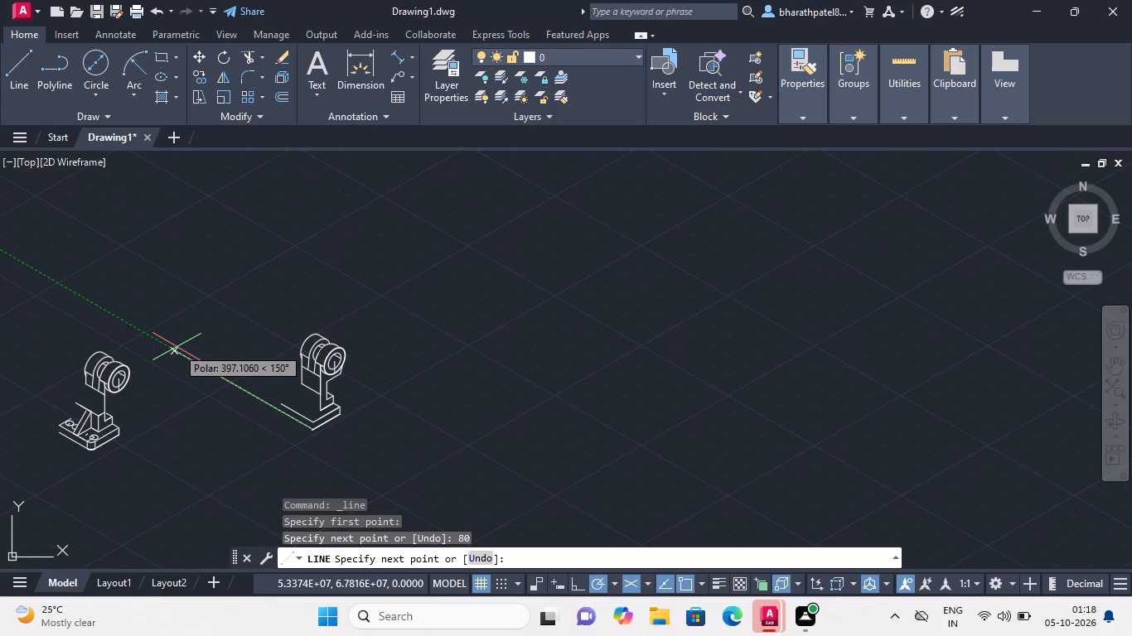
{"action": "key", "text": "9"}
{"action": "key", "text": "2"}
{"action": "key", "text": "Return"}
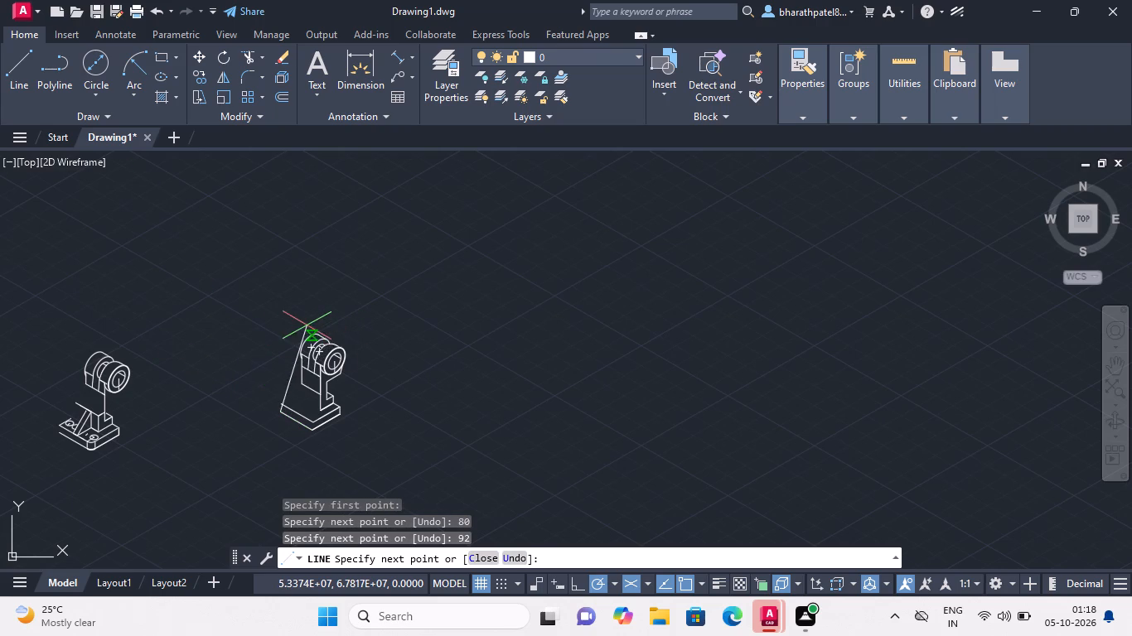
{"action": "scroll", "coordinate": [307, 325], "scroll_direction": "up", "scroll_amount": 3}
{"action": "key", "text": "Escape"}
{"action": "scroll", "coordinate": [257, 331], "scroll_direction": "down", "scroll_amount": 3}
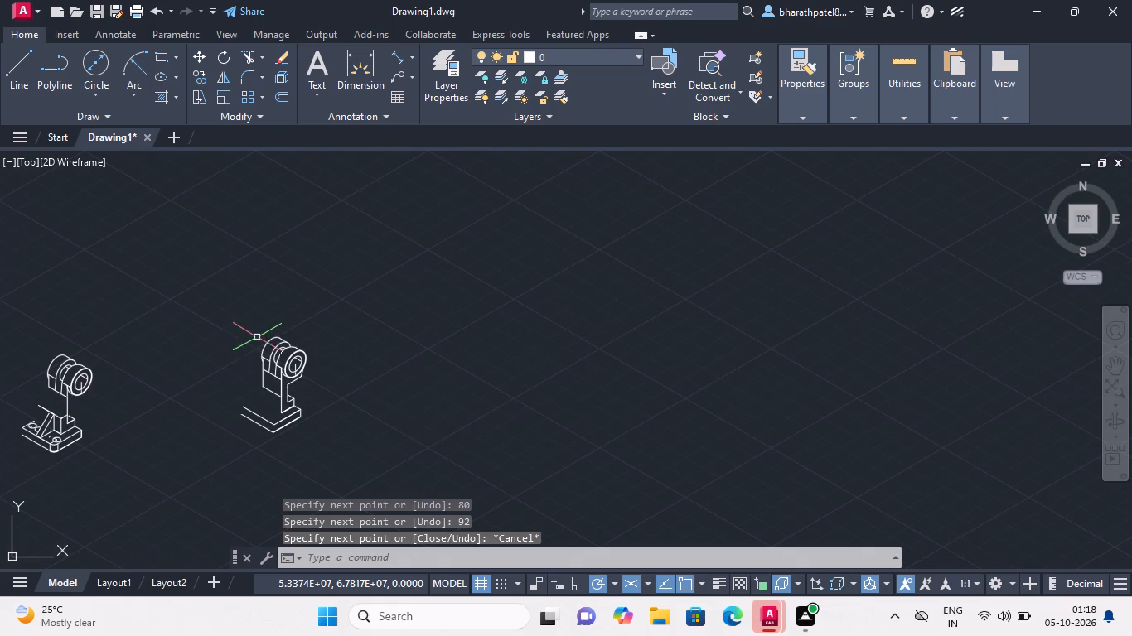
Delete the base plate's old long top edge above the new 92-long lower edge.
{"action": "scroll", "coordinate": [244, 429], "scroll_direction": "up", "scroll_amount": 3}
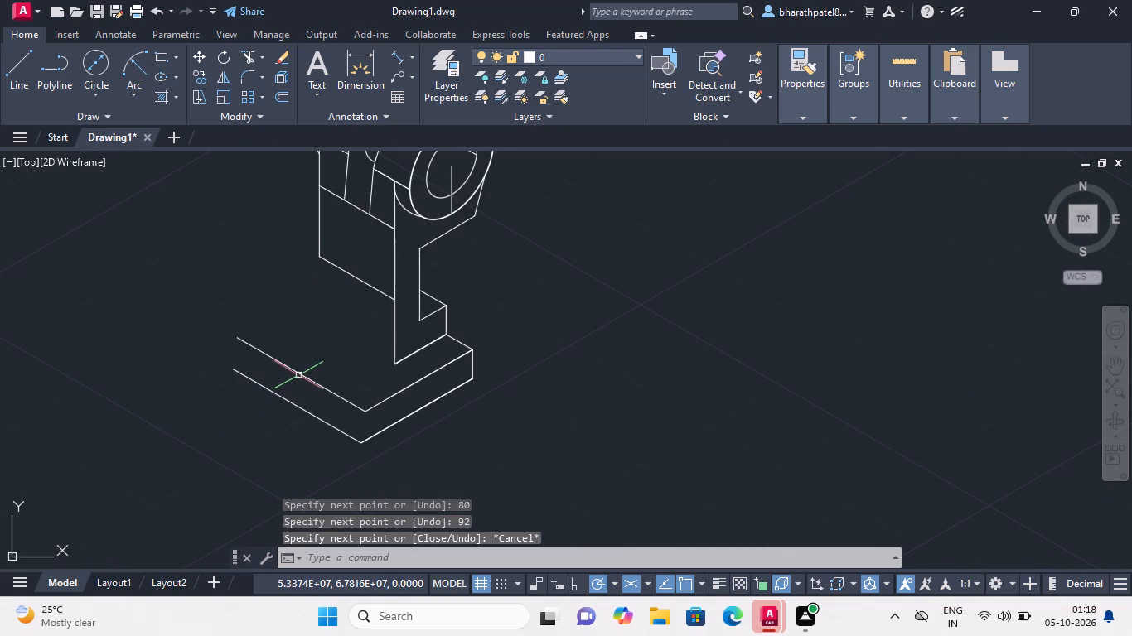
{"action": "left_click", "coordinate": [299, 373]}
{"action": "key", "text": "Delete"}
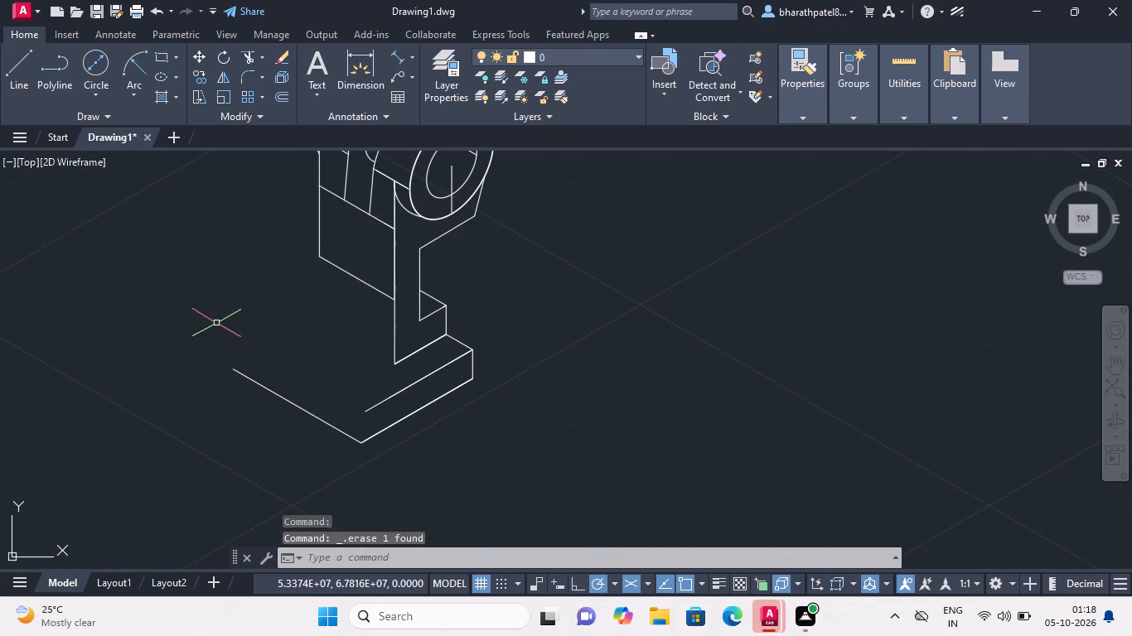
Draw the plate's upper outline from the top of its vertical corner edge: 80 at 210°, then 92 at 150°.
{"action": "left_click", "coordinate": [12, 69]}
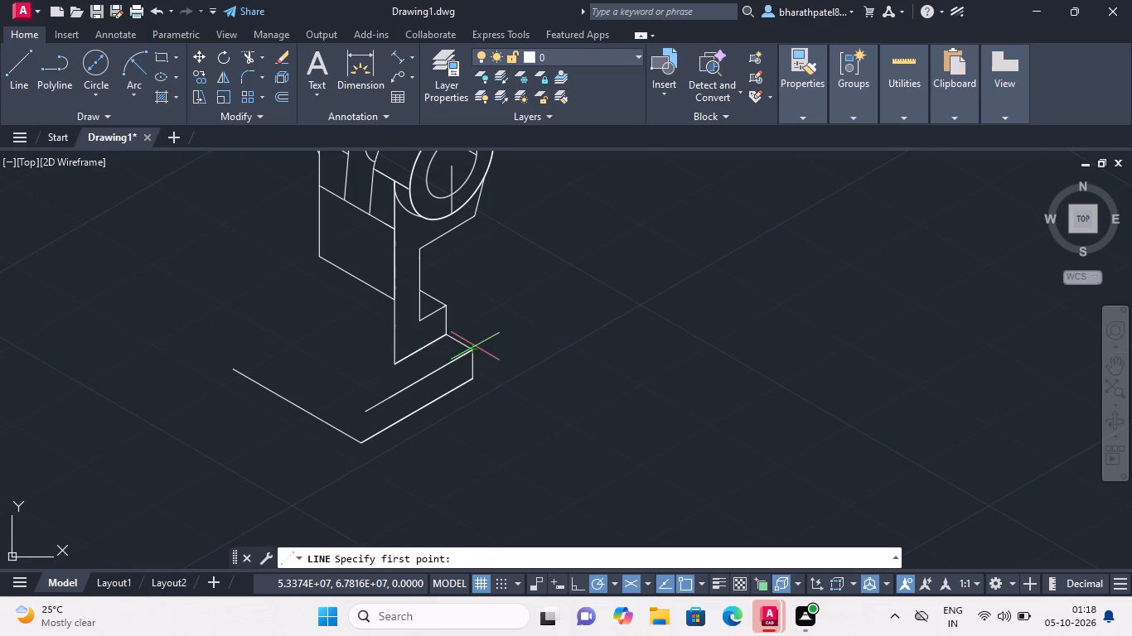
{"action": "scroll", "coordinate": [469, 350], "scroll_direction": "up", "scroll_amount": 4}
{"action": "left_click", "coordinate": [480, 339]}
{"action": "scroll", "coordinate": [480, 338], "scroll_direction": "down", "scroll_amount": 5}
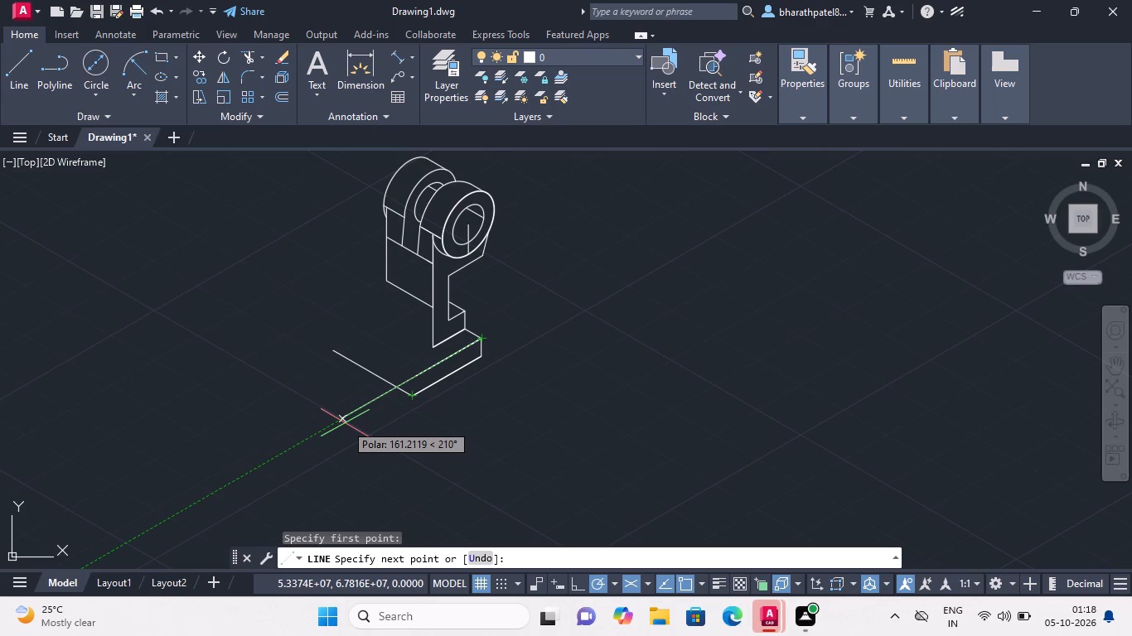
{"action": "type", "text": "80"}
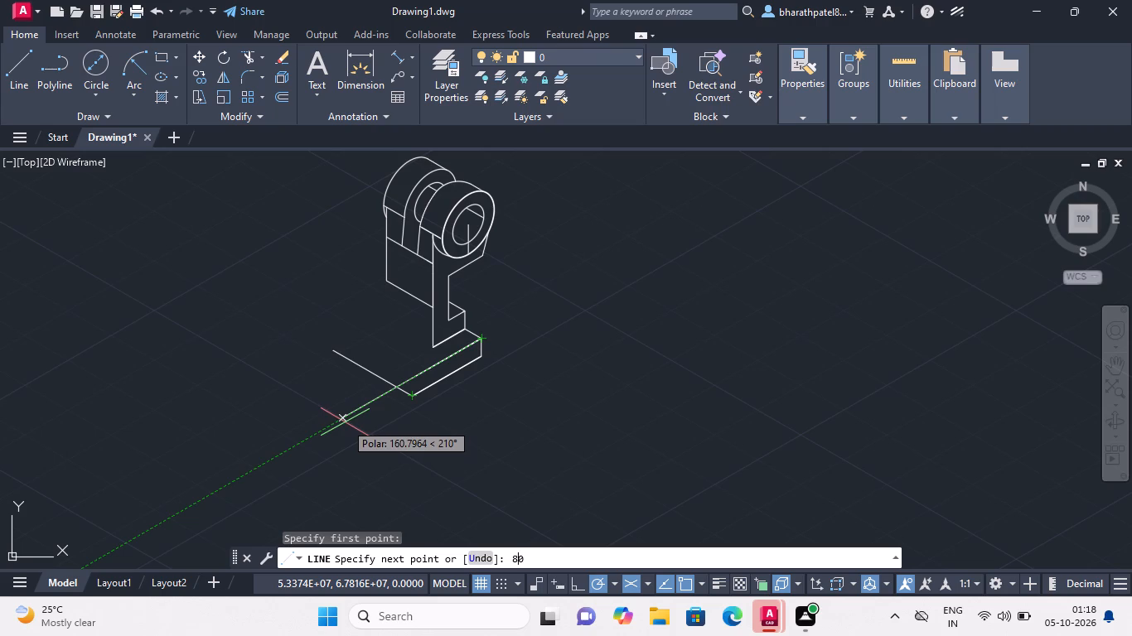
{"action": "key", "text": "Return"}
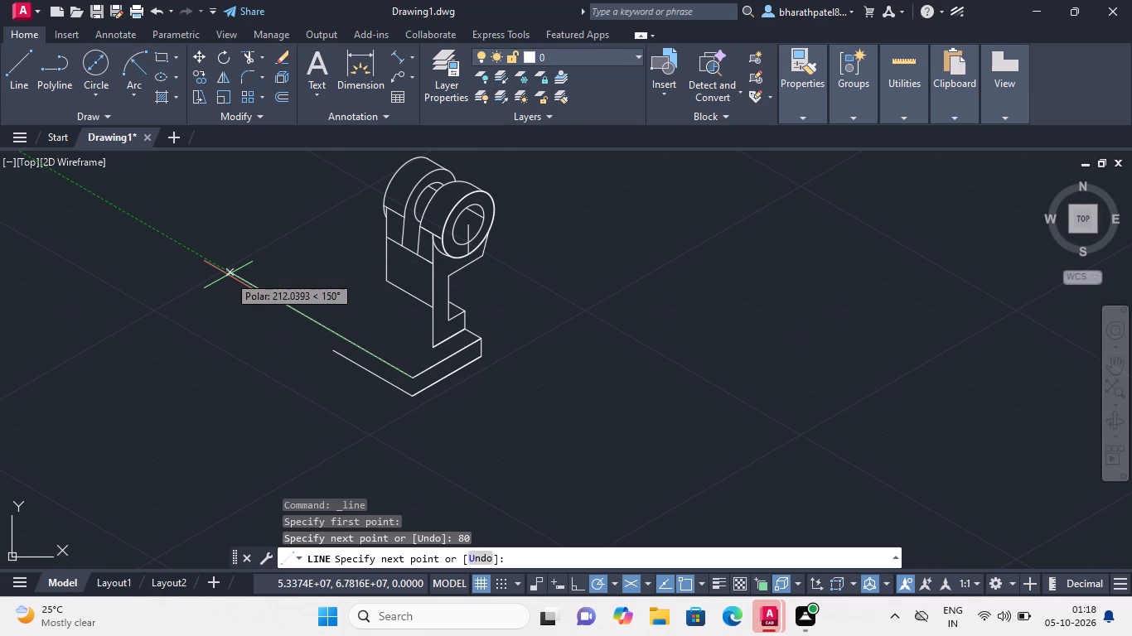
{"action": "key", "text": "9"}
{"action": "key", "text": "2"}
{"action": "key", "text": "Return"}
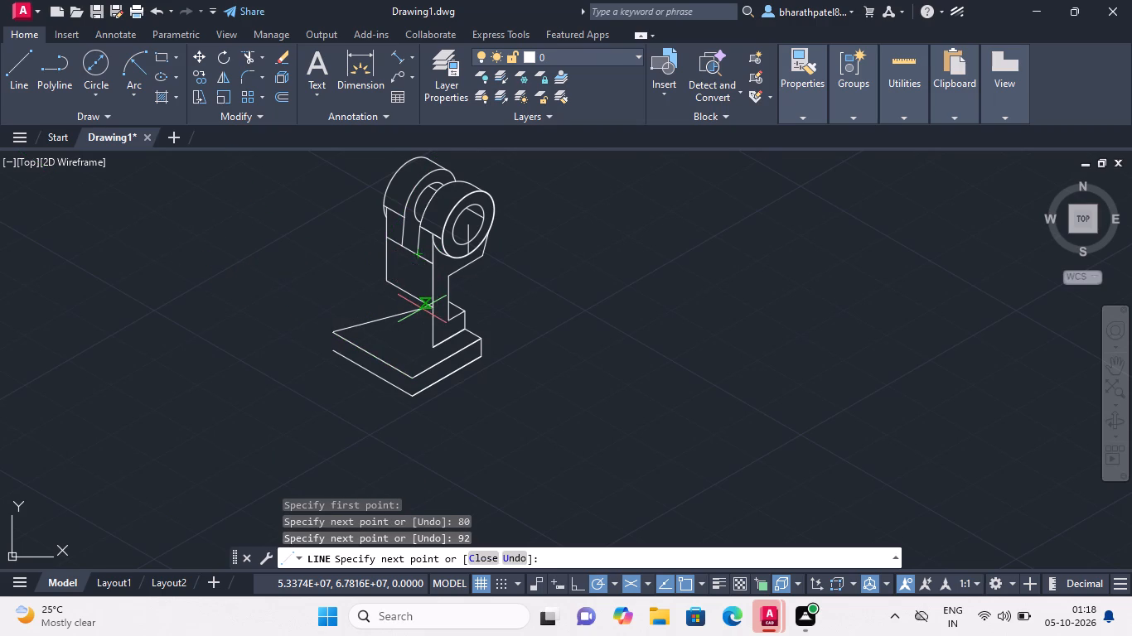
{"action": "key", "text": "Escape"}
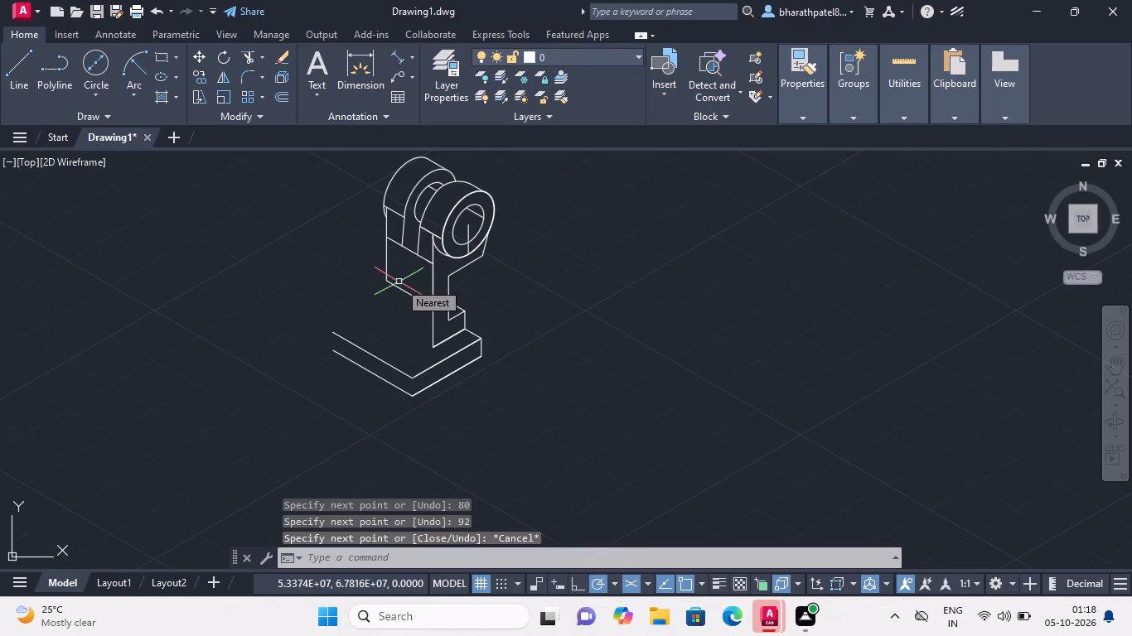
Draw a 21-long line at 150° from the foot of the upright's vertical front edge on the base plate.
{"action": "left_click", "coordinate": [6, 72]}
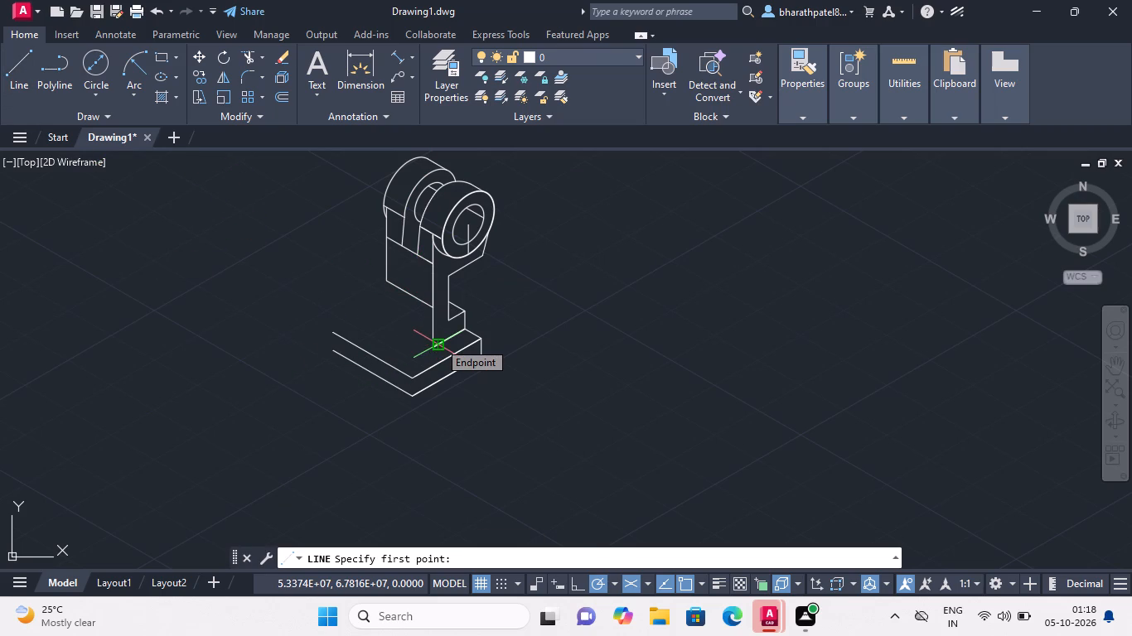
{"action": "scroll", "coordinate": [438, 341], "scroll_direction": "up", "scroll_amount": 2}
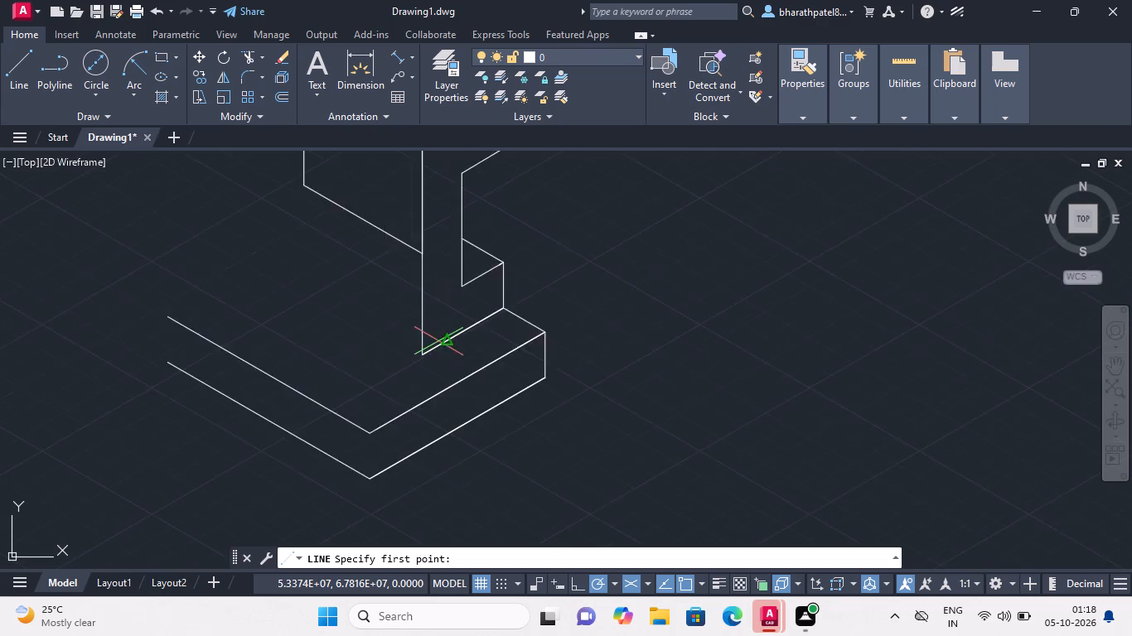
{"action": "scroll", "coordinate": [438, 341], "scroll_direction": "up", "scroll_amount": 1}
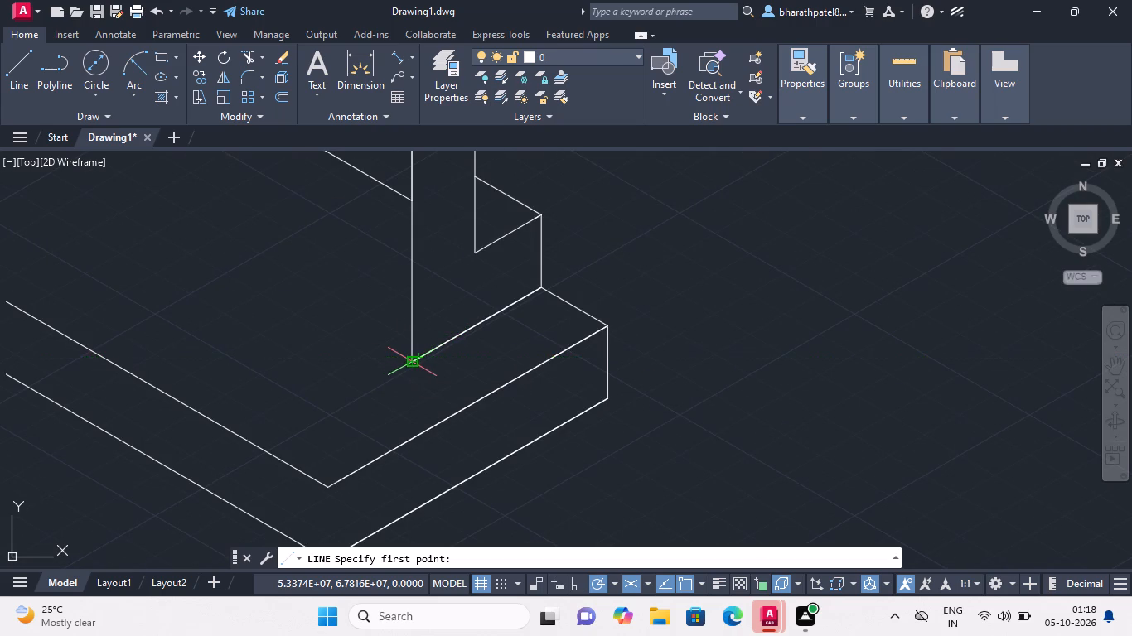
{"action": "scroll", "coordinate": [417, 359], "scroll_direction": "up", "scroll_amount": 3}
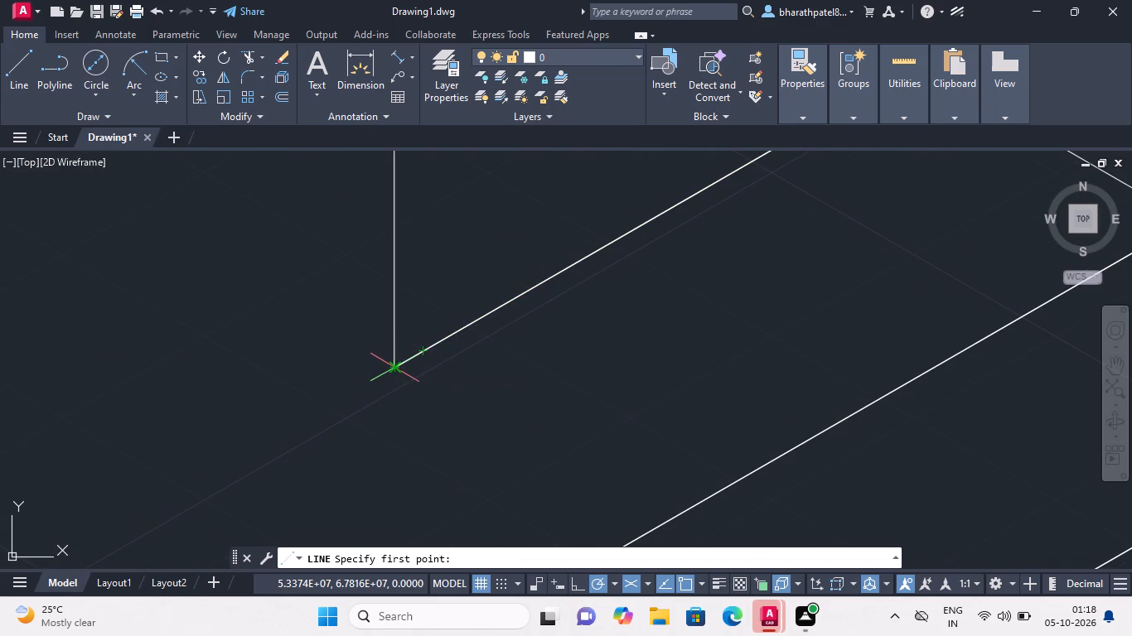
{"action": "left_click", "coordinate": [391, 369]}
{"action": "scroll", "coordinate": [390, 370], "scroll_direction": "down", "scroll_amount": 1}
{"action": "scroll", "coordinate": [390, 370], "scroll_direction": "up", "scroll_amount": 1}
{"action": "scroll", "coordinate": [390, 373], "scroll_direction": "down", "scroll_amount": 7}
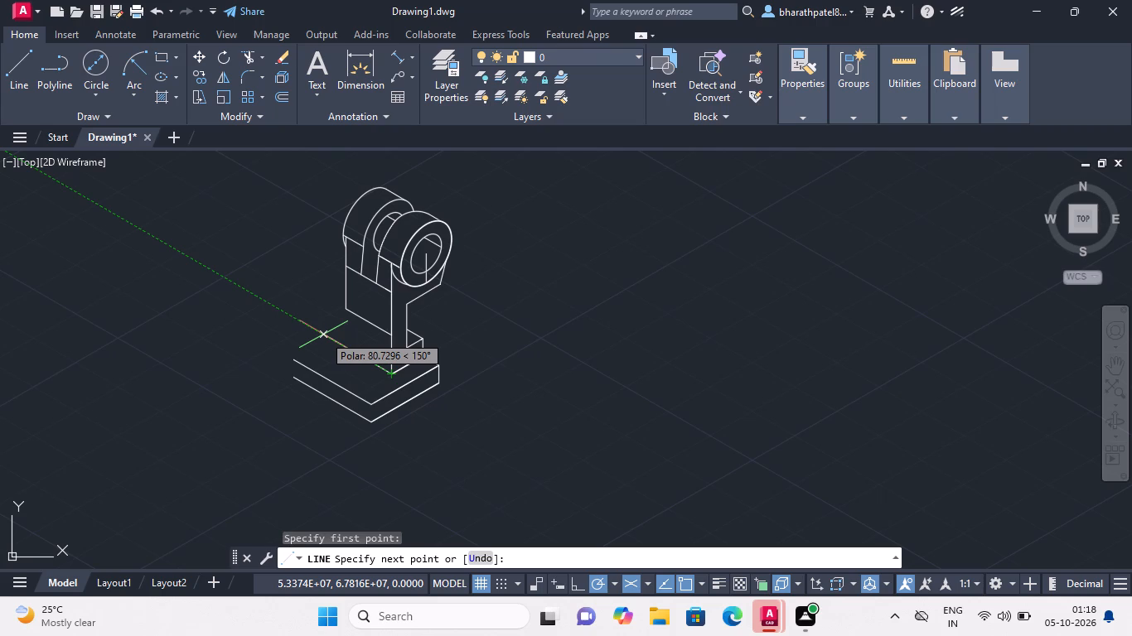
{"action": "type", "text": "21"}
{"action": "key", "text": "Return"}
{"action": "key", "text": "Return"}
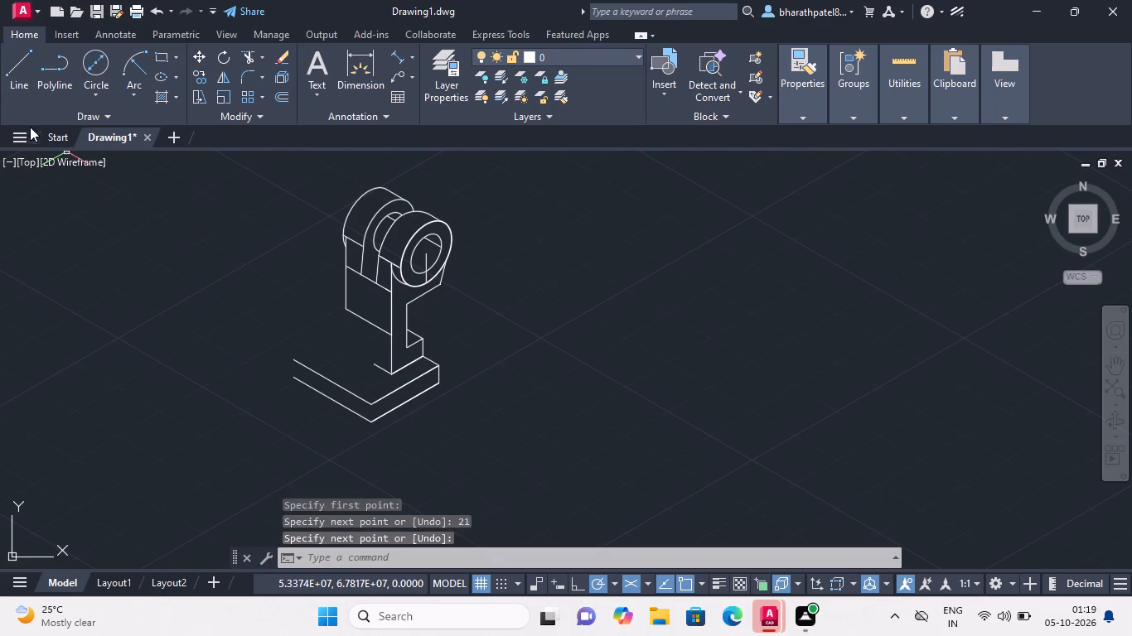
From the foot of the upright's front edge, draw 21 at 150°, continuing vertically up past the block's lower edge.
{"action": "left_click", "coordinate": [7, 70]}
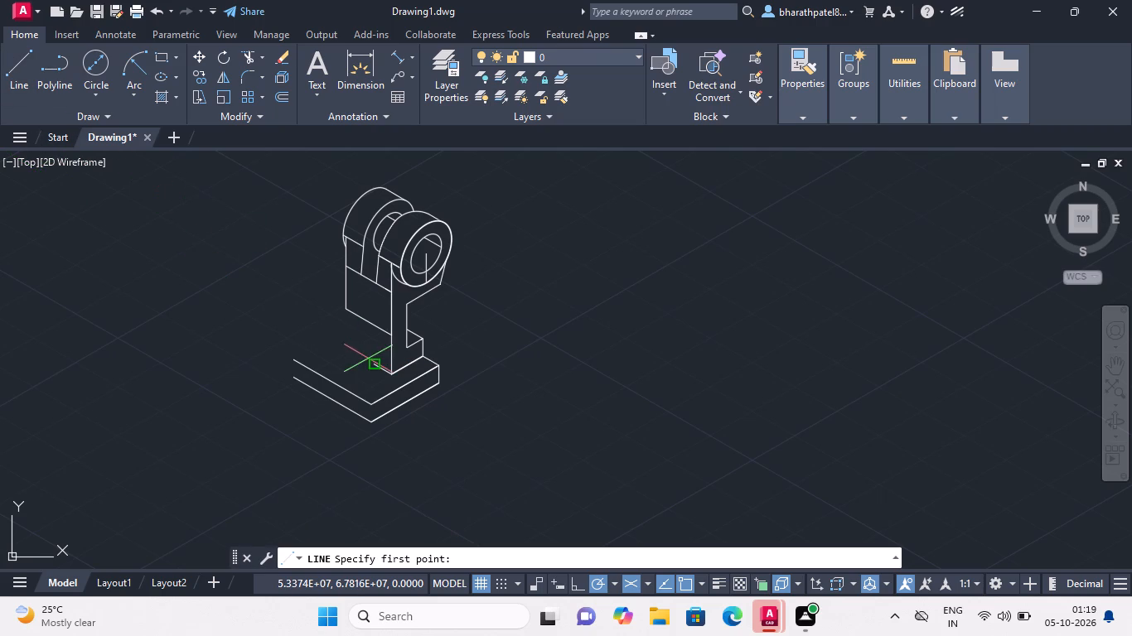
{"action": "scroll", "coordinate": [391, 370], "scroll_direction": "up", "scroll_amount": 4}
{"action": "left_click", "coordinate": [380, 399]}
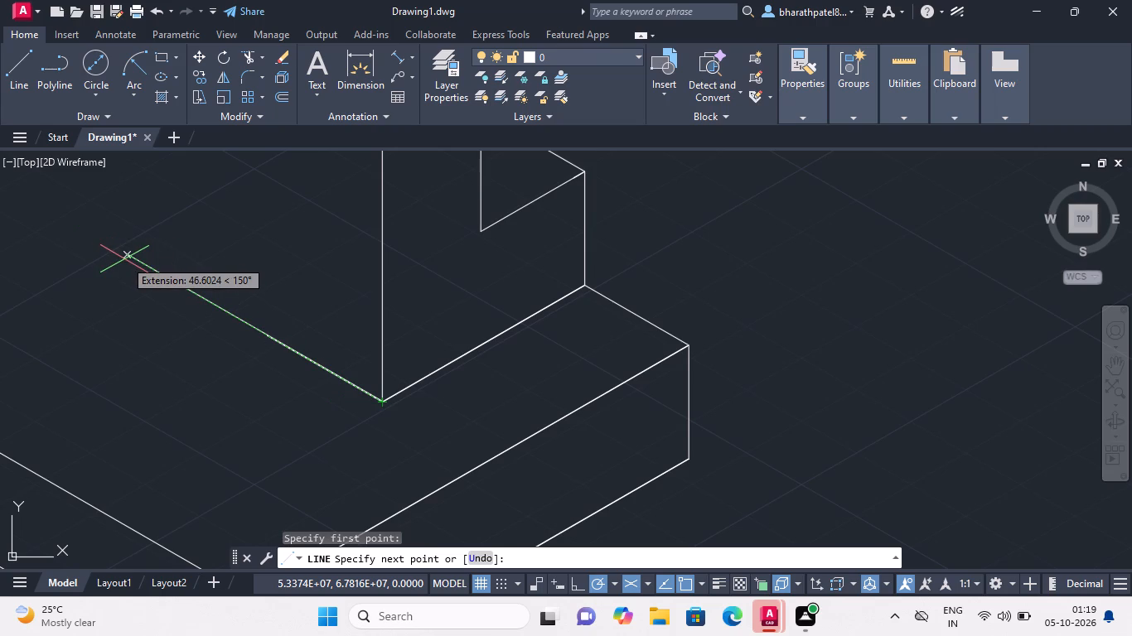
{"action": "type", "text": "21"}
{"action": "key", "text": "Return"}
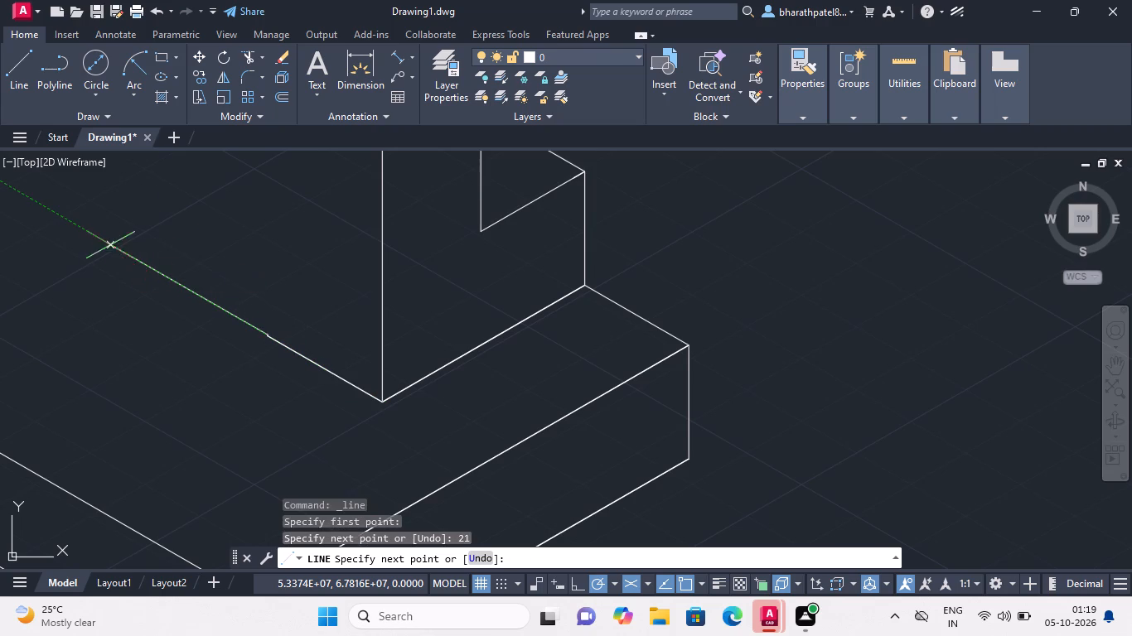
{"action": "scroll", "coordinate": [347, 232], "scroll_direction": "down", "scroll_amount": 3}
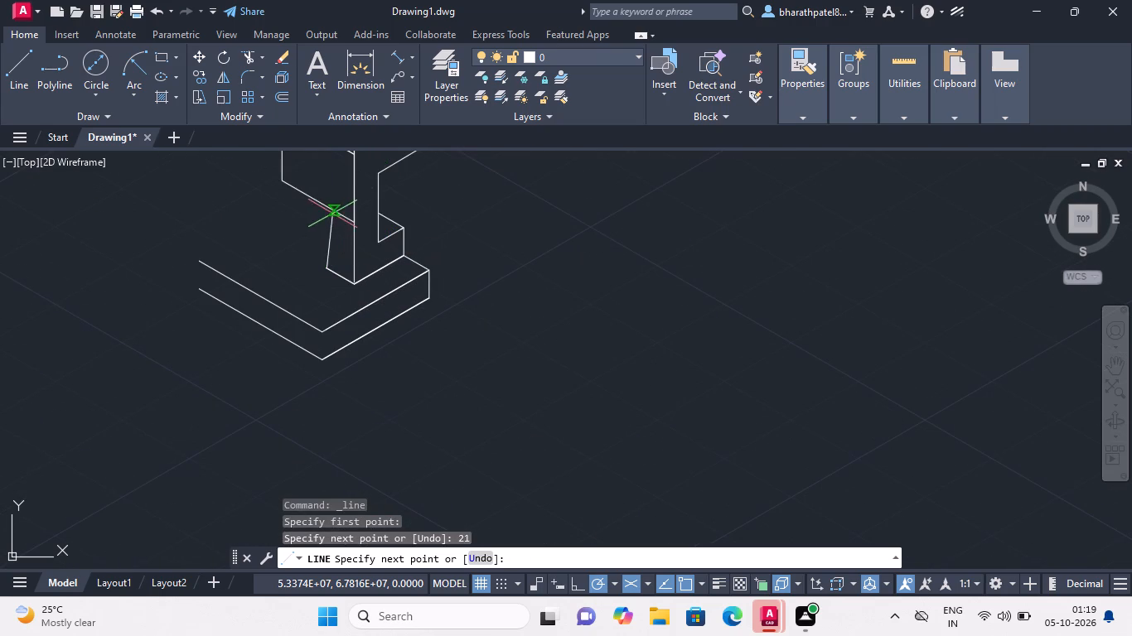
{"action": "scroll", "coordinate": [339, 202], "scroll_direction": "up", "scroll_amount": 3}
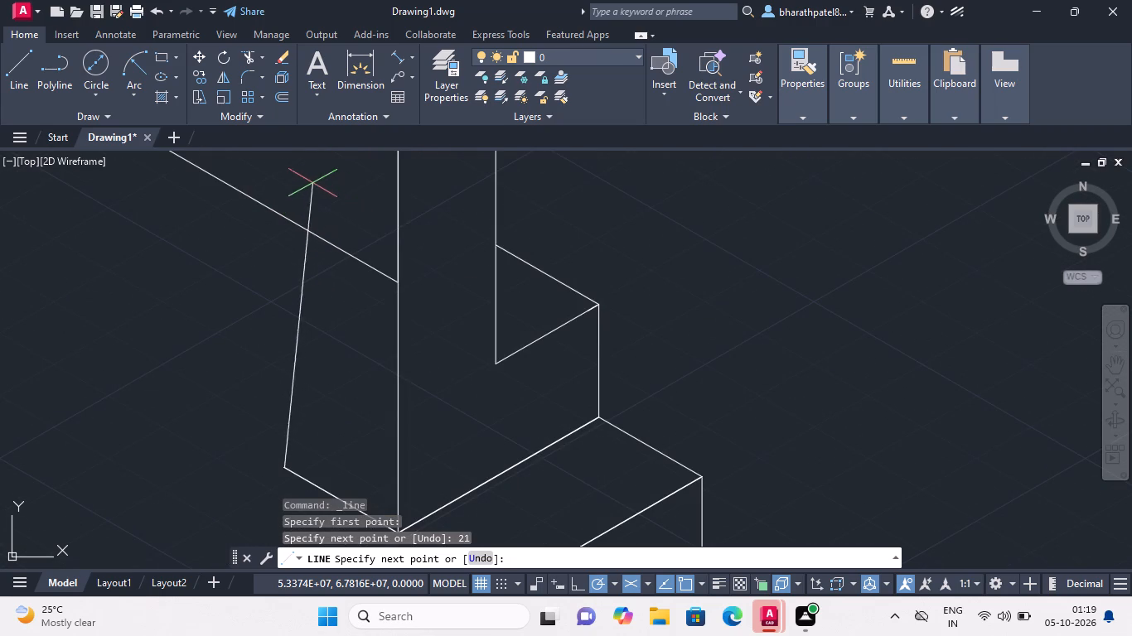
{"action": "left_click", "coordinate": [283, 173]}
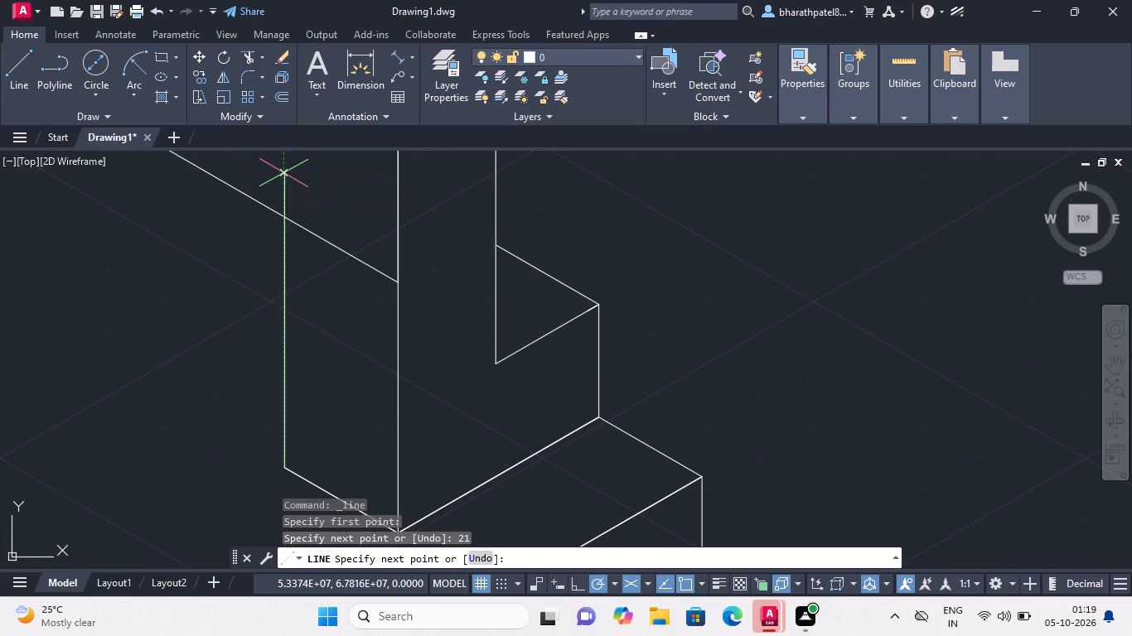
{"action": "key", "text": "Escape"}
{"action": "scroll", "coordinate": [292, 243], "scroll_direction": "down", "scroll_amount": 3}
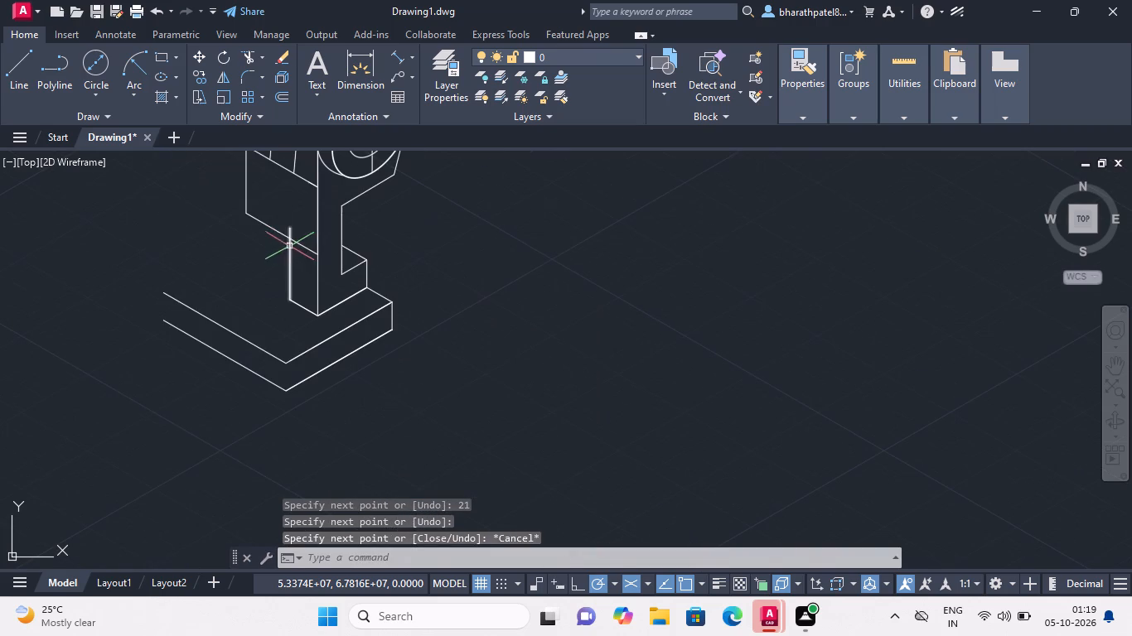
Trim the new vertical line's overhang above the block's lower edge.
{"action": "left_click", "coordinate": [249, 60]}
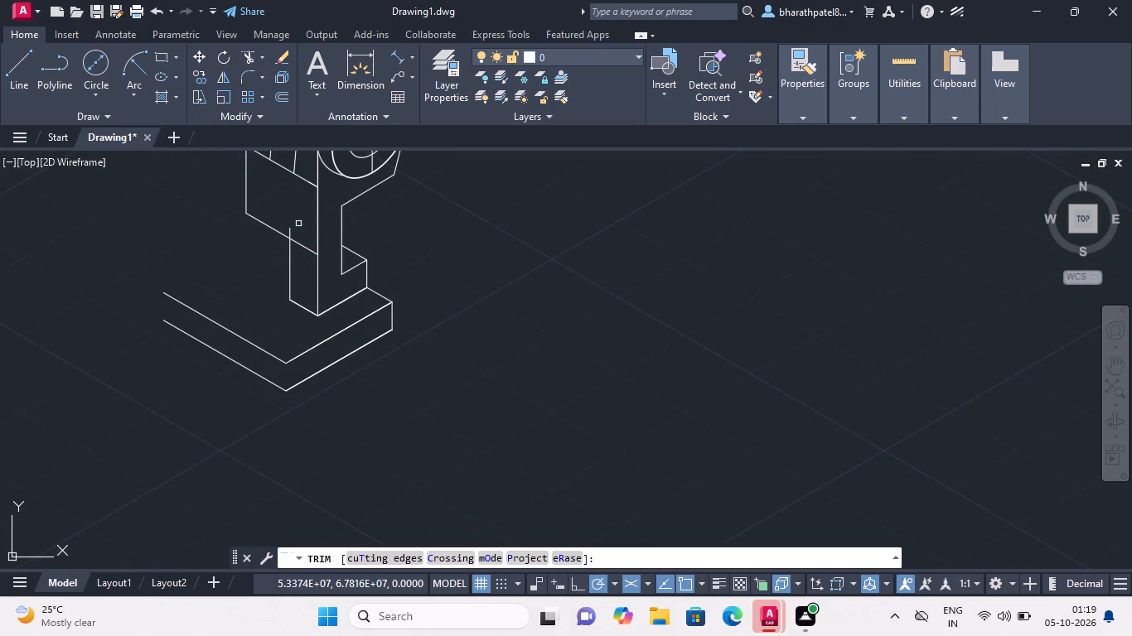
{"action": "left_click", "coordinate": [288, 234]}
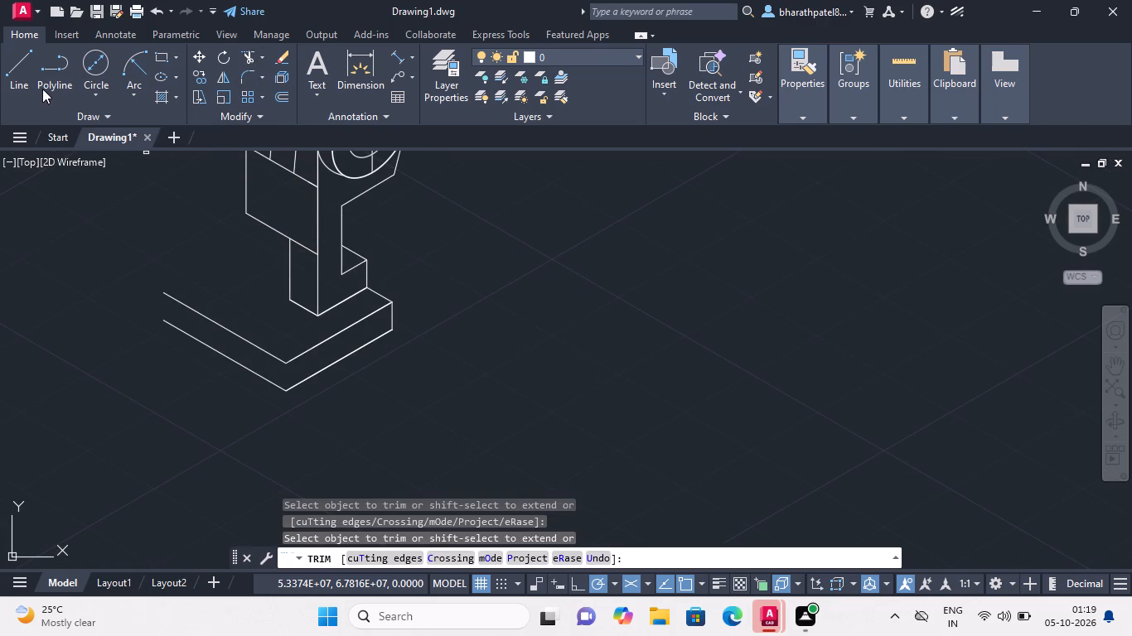
From the foot of the upright's front edge, draw 5 at 210°, continuing vertically up past the block's lower edge.
{"action": "left_click", "coordinate": [14, 72]}
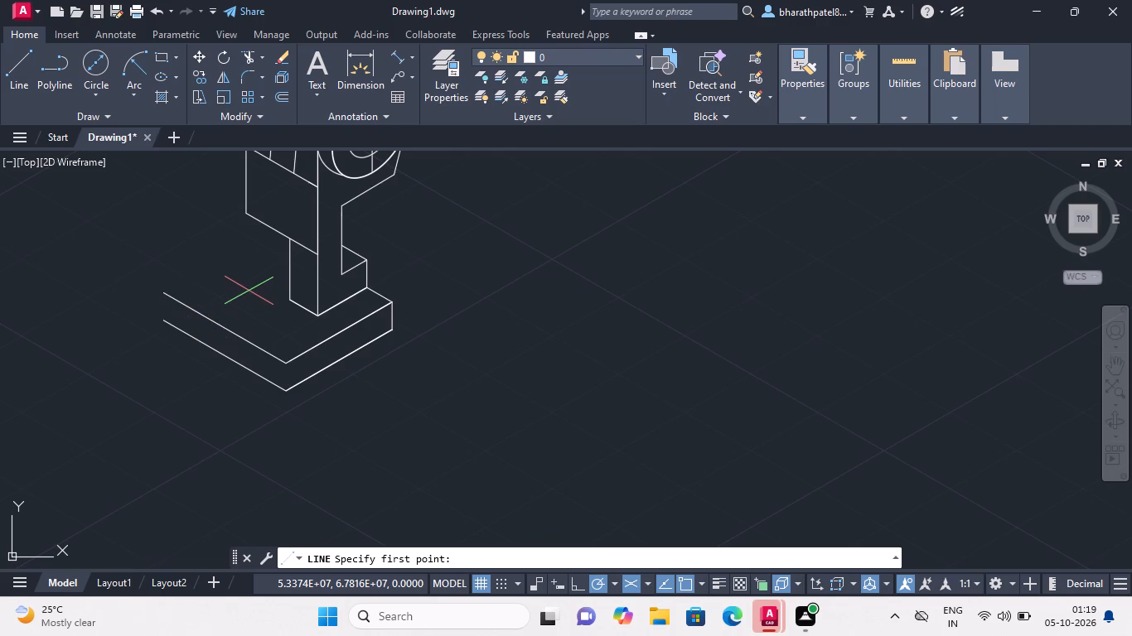
{"action": "left_click", "coordinate": [17, 73]}
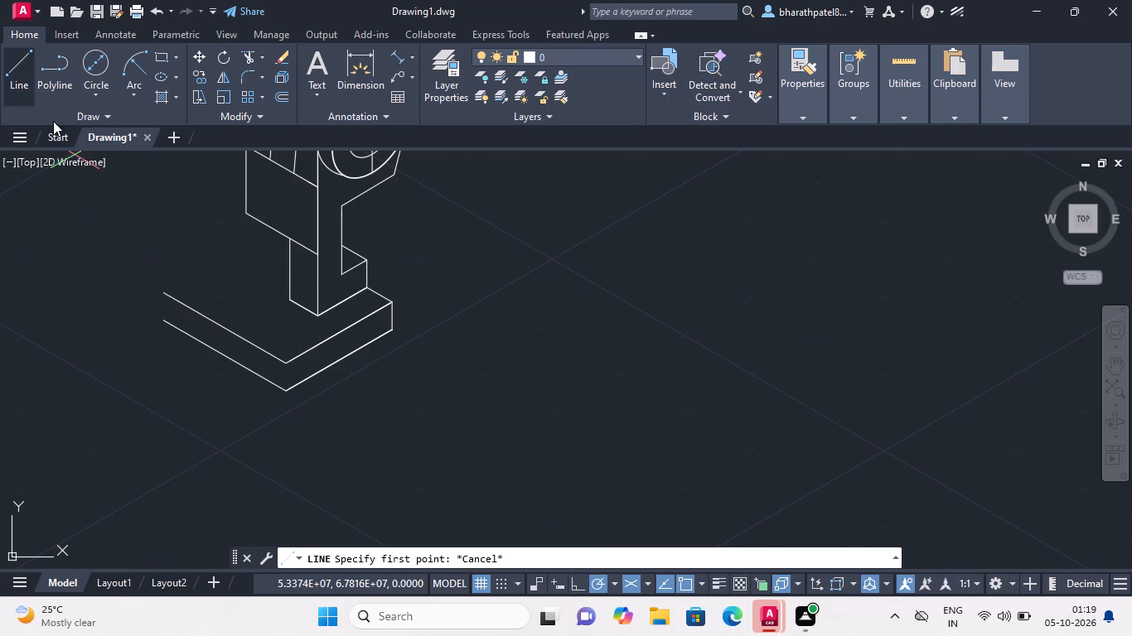
{"action": "scroll", "coordinate": [319, 308], "scroll_direction": "up", "scroll_amount": 4}
{"action": "left_click", "coordinate": [302, 355]}
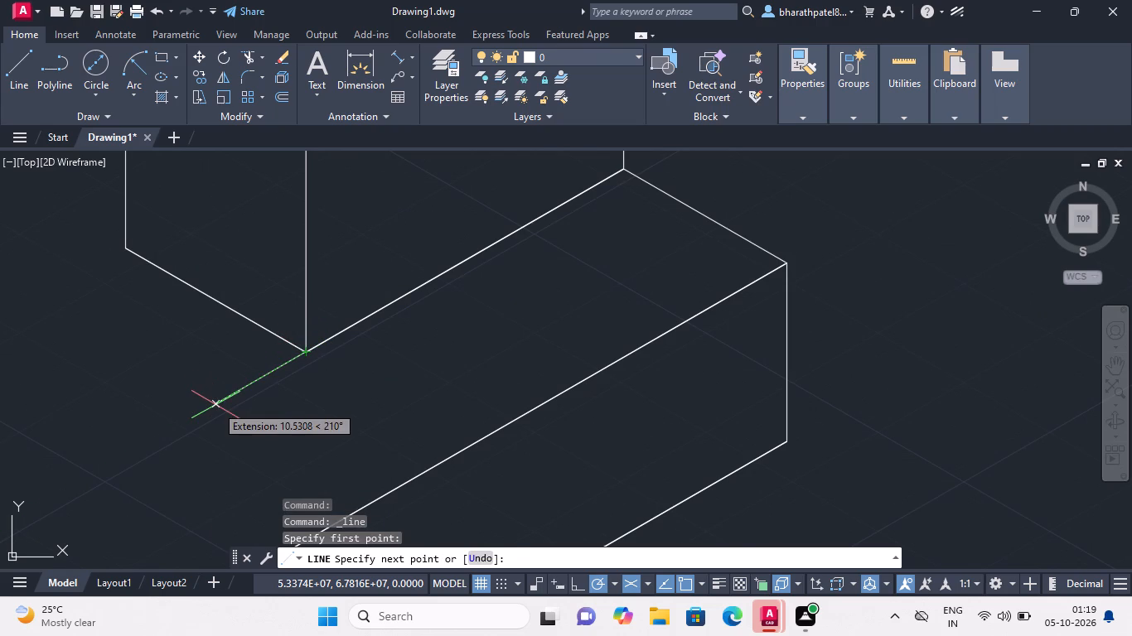
{"action": "key", "text": "5"}
{"action": "key", "text": "Return"}
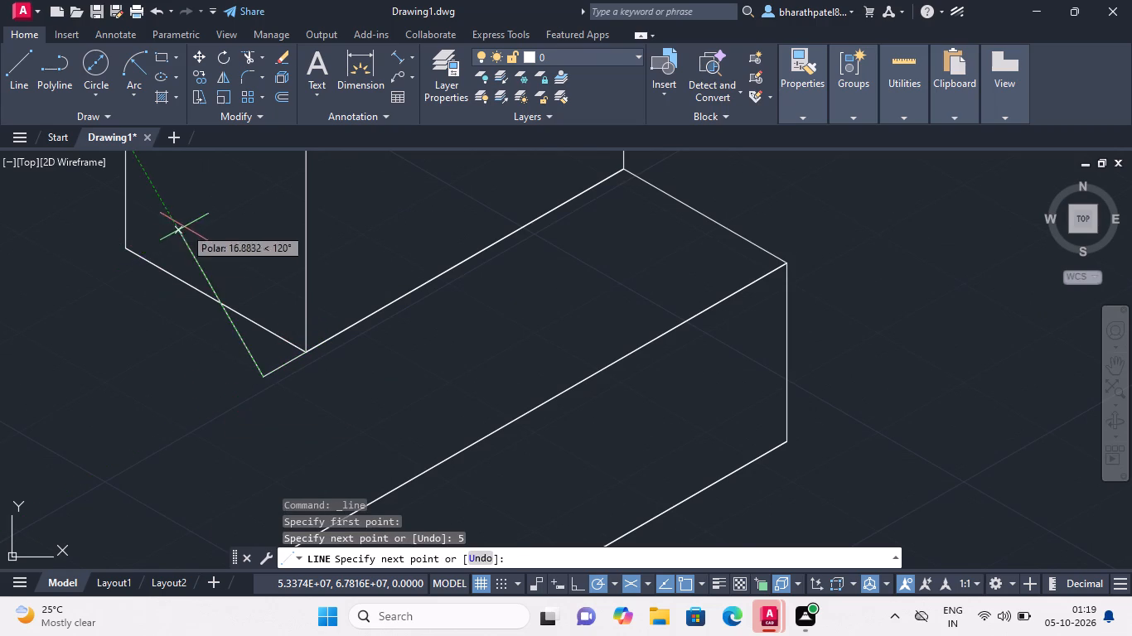
{"action": "scroll", "coordinate": [184, 244], "scroll_direction": "down", "scroll_amount": 4}
{"action": "scroll", "coordinate": [194, 199], "scroll_direction": "up", "scroll_amount": 2}
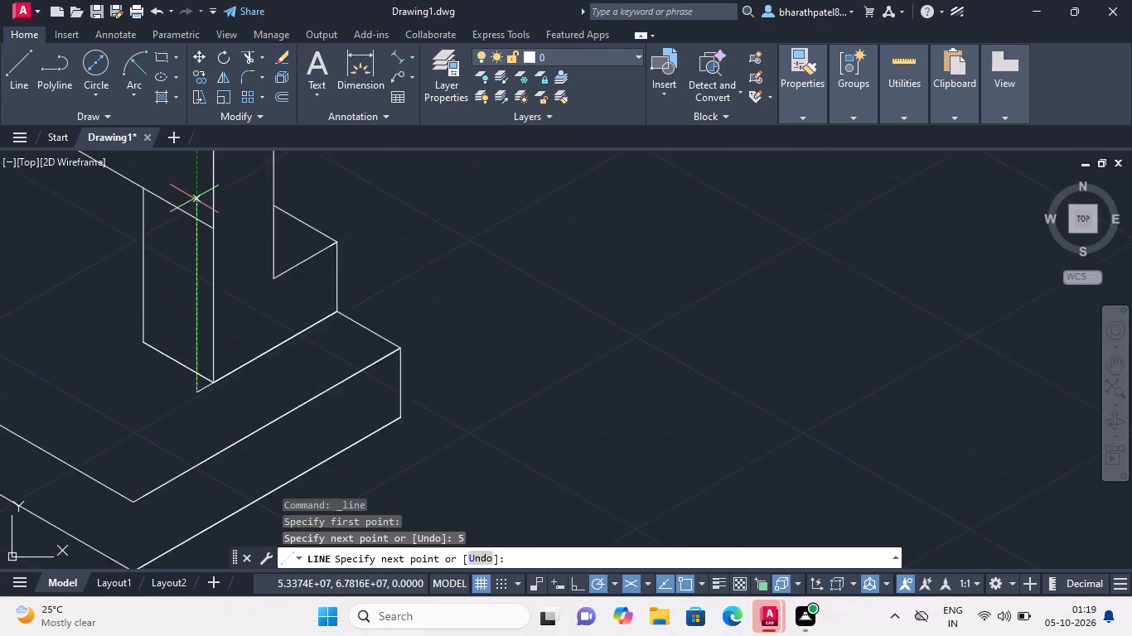
{"action": "scroll", "coordinate": [194, 199], "scroll_direction": "up", "scroll_amount": 1}
{"action": "left_click", "coordinate": [206, 195]}
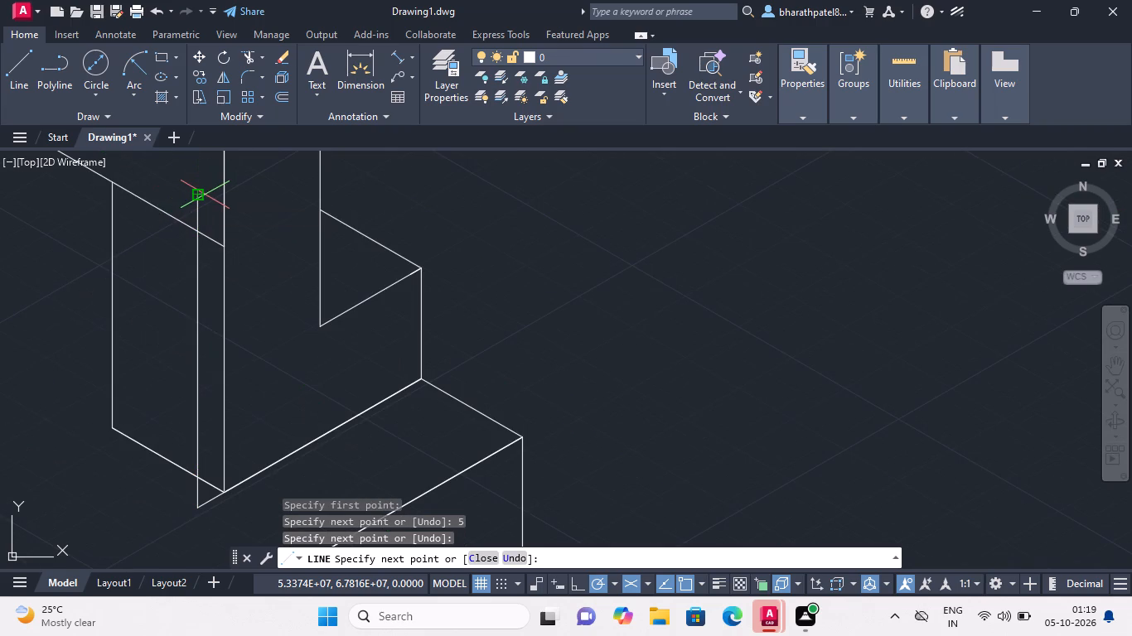
{"action": "key", "text": "Escape"}
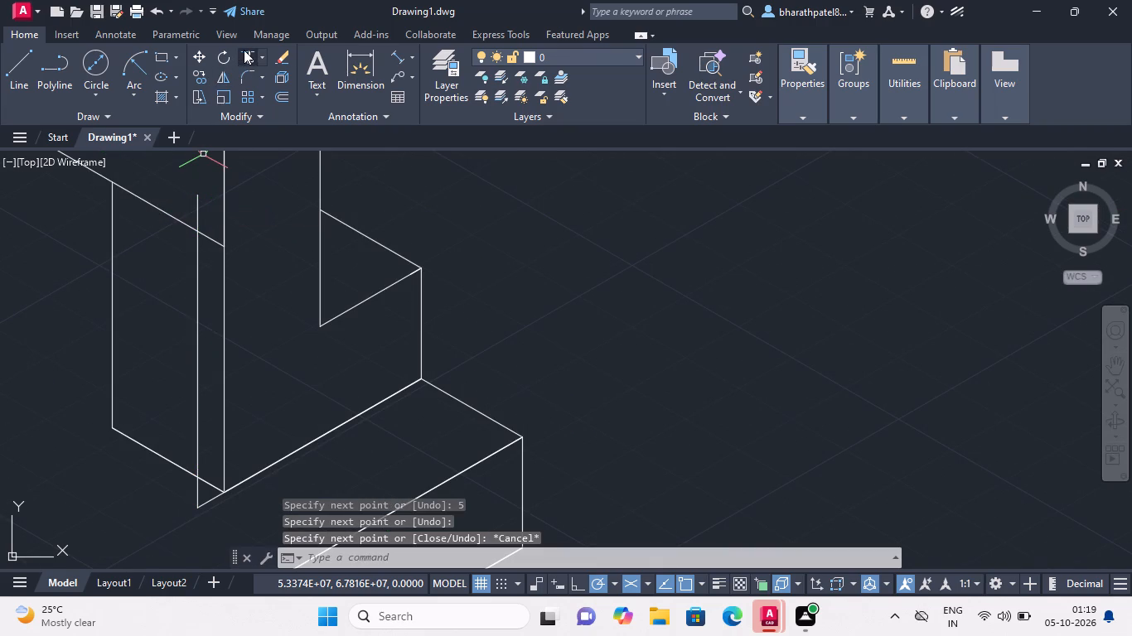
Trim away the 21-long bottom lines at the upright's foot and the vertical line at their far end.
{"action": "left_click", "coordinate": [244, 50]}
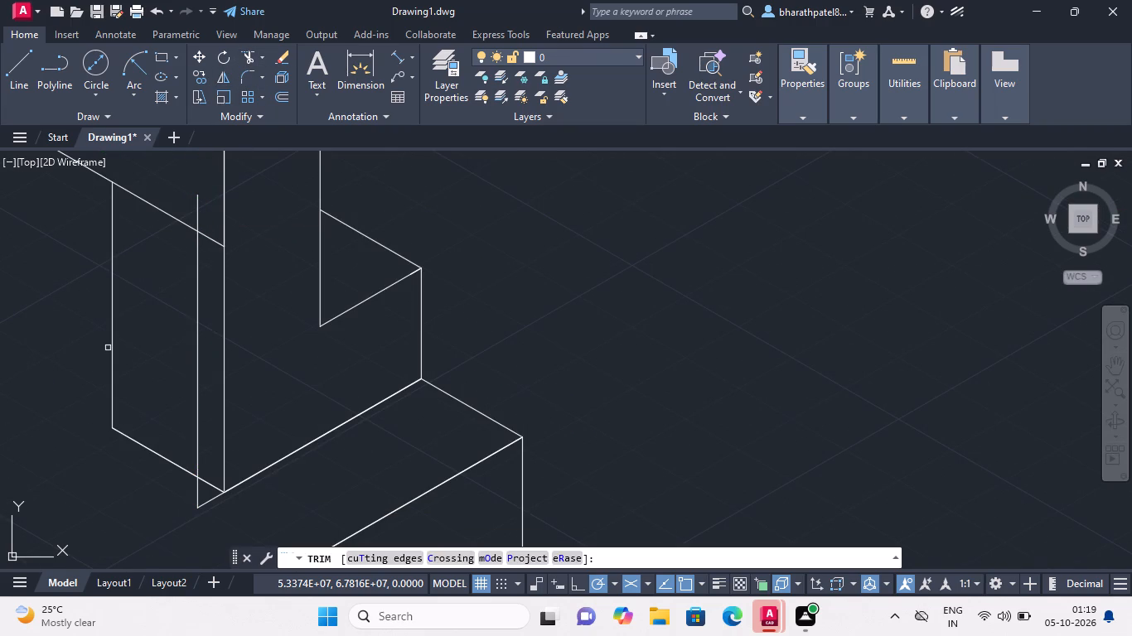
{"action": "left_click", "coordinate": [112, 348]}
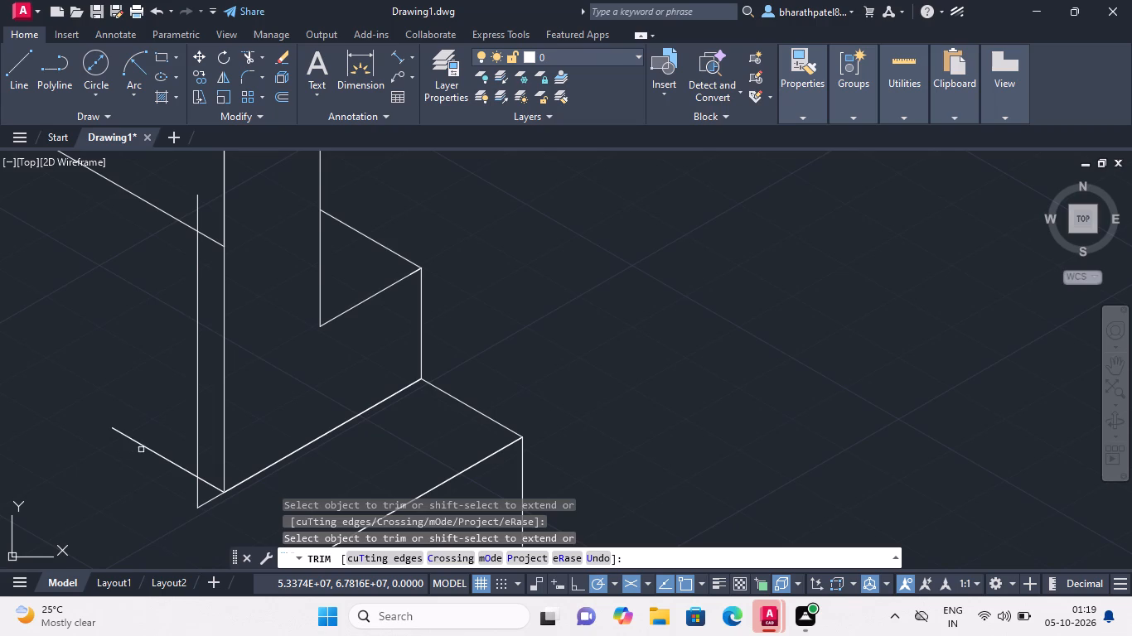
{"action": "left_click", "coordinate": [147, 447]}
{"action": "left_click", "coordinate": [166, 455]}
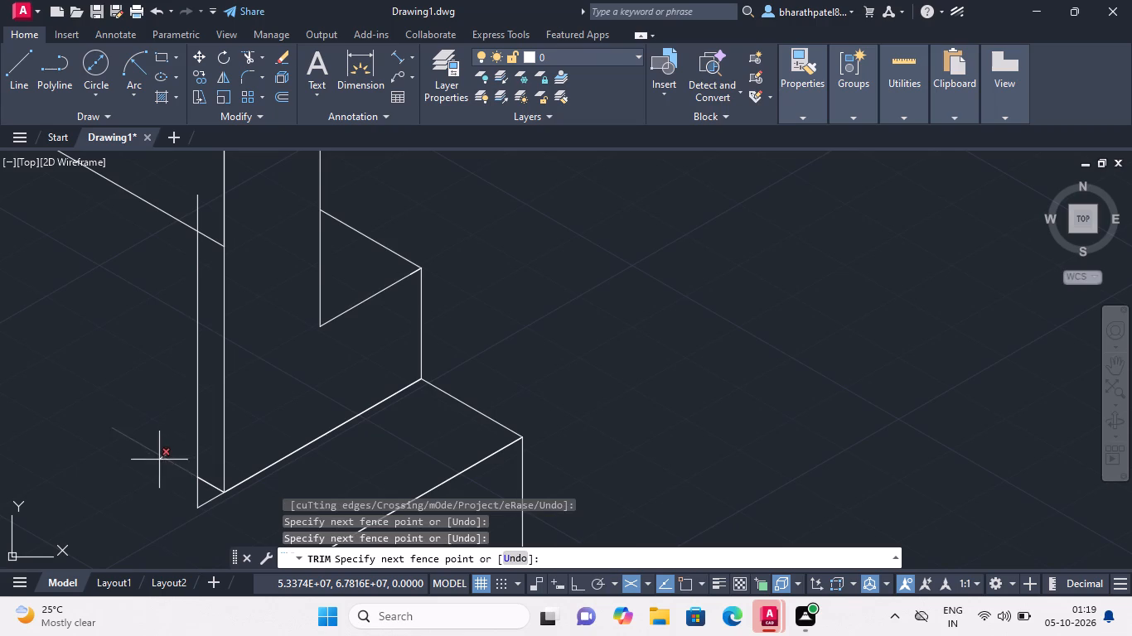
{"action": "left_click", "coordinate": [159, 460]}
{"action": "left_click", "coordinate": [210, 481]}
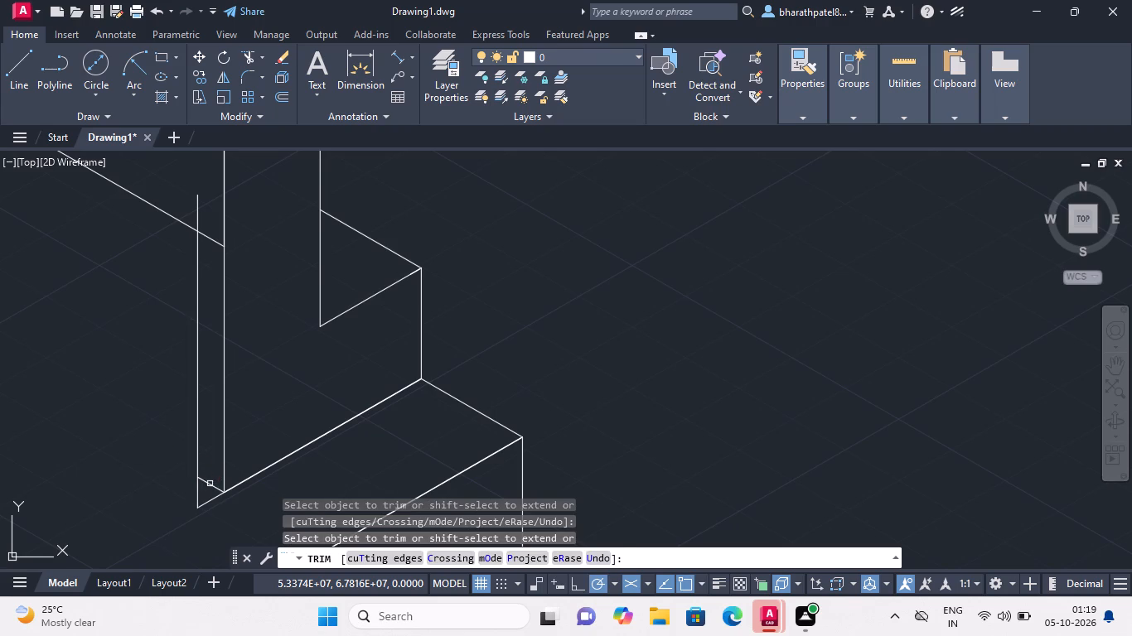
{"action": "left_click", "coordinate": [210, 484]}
From the outer end of the 5-long line, draw 21 at 150°, continuing vertically up about 63 past the block's lower edge.
{"action": "left_click", "coordinate": [26, 70]}
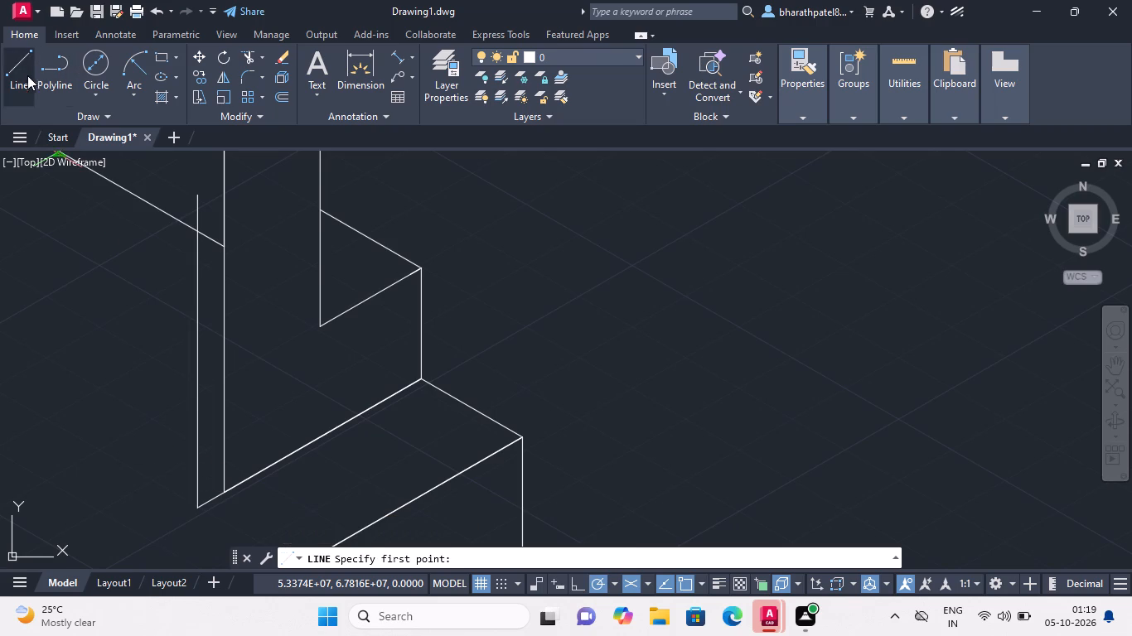
{"action": "left_click", "coordinate": [199, 507]}
{"action": "scroll", "coordinate": [178, 387], "scroll_direction": "down", "scroll_amount": 2}
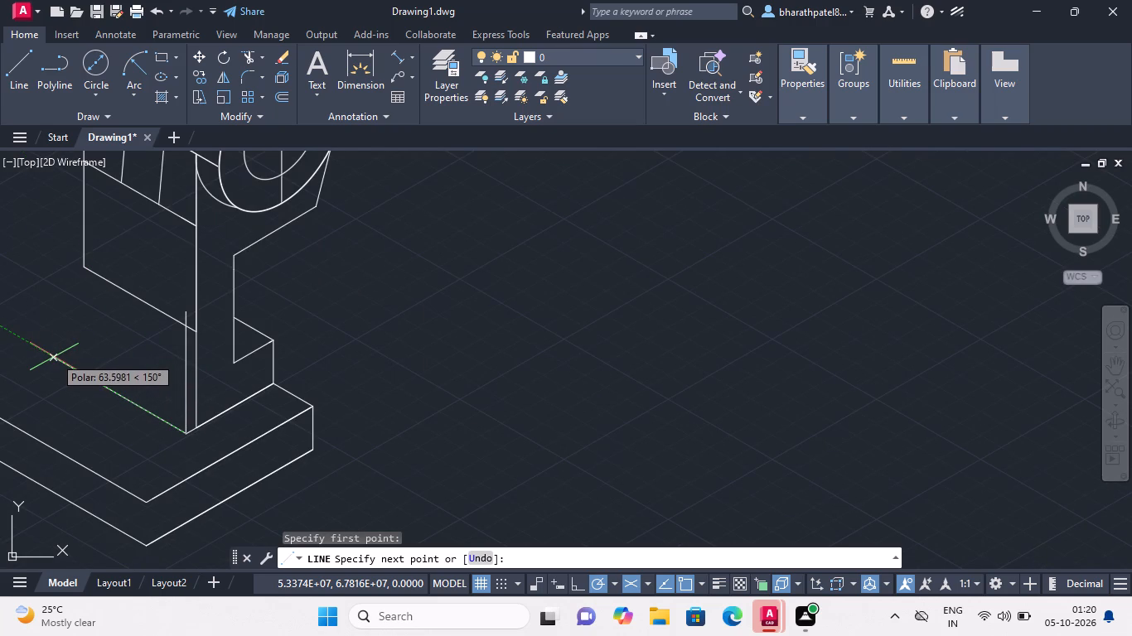
{"action": "type", "text": "21"}
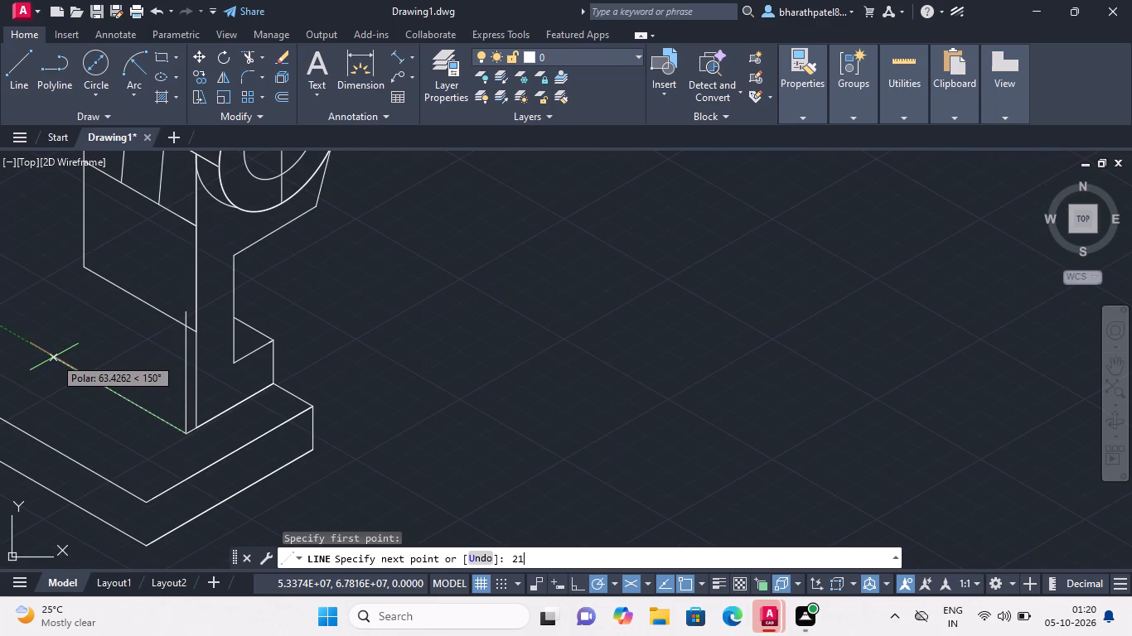
{"action": "key", "text": "Return"}
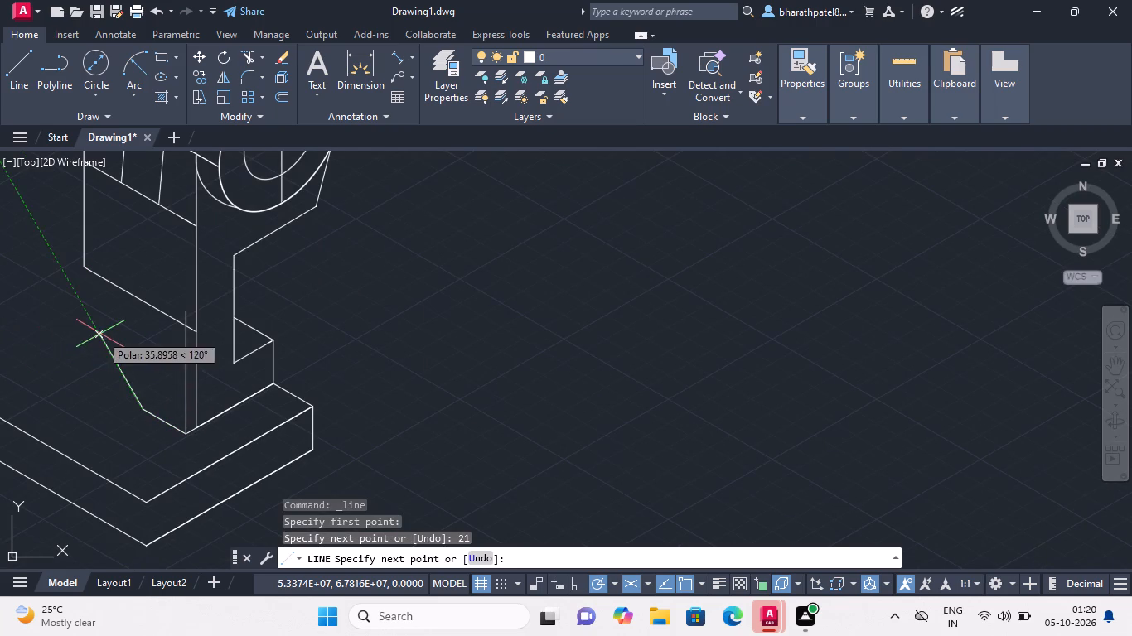
{"action": "left_click", "coordinate": [137, 258]}
{"action": "key", "text": "Escape"}
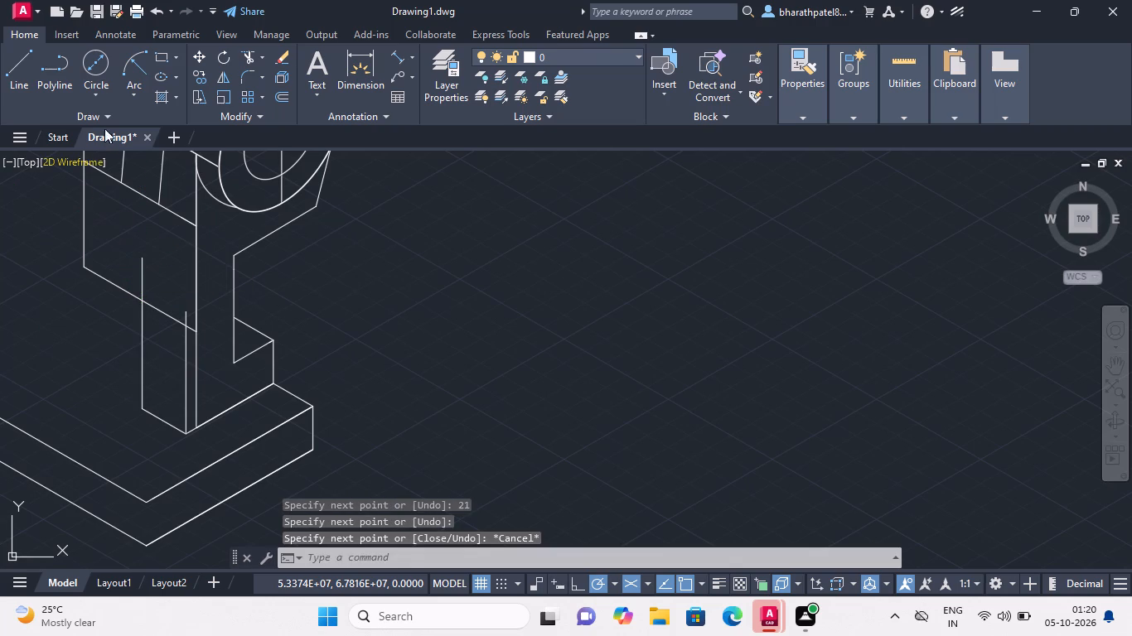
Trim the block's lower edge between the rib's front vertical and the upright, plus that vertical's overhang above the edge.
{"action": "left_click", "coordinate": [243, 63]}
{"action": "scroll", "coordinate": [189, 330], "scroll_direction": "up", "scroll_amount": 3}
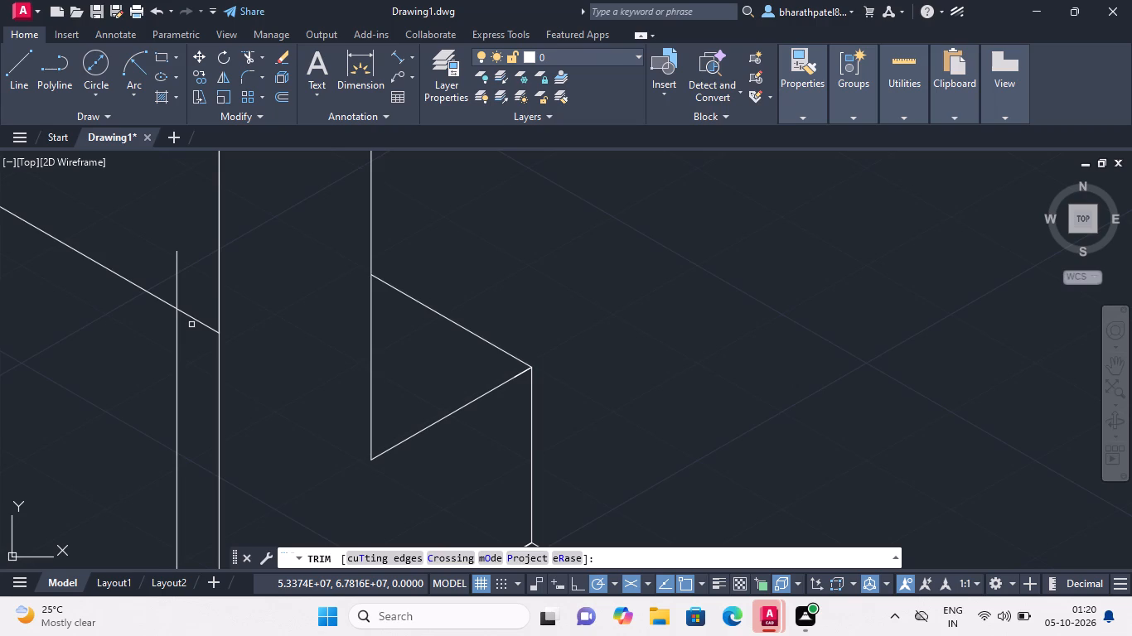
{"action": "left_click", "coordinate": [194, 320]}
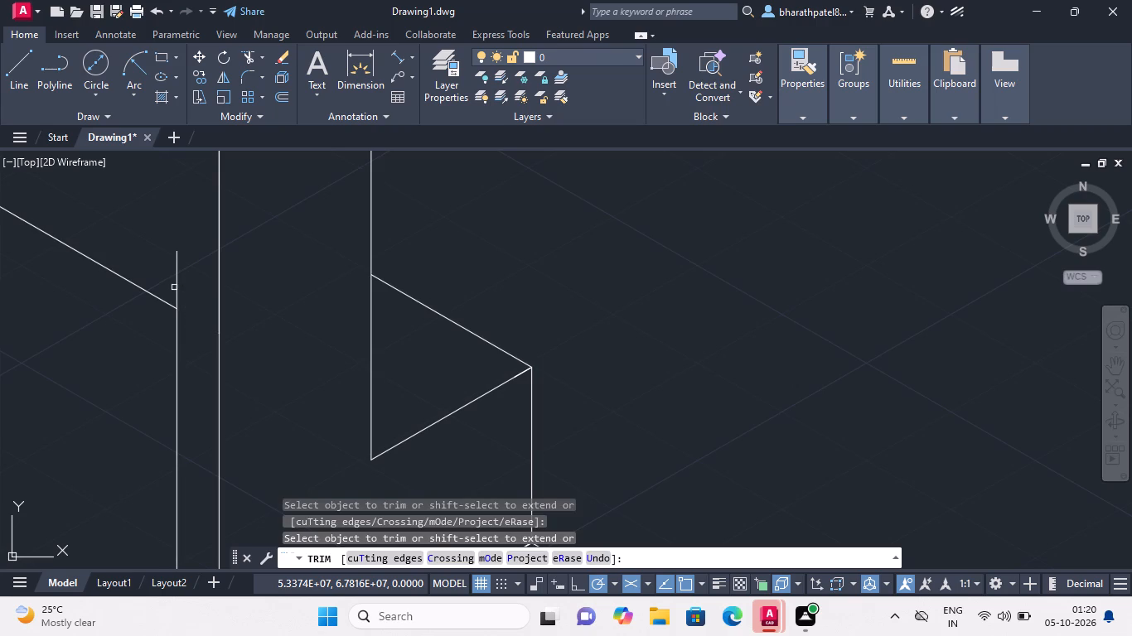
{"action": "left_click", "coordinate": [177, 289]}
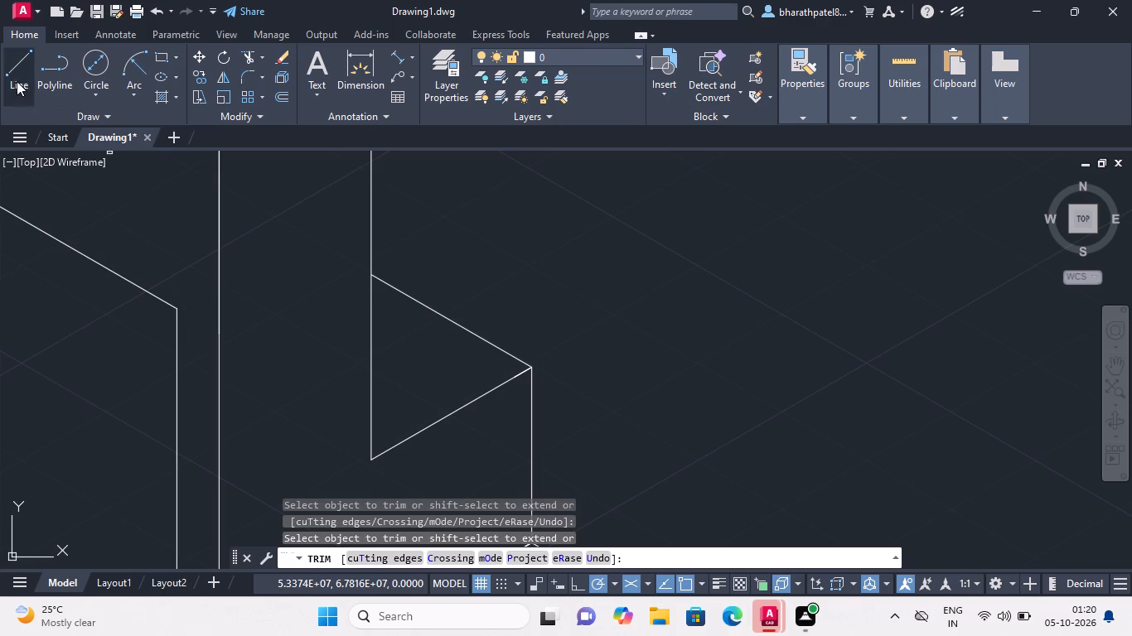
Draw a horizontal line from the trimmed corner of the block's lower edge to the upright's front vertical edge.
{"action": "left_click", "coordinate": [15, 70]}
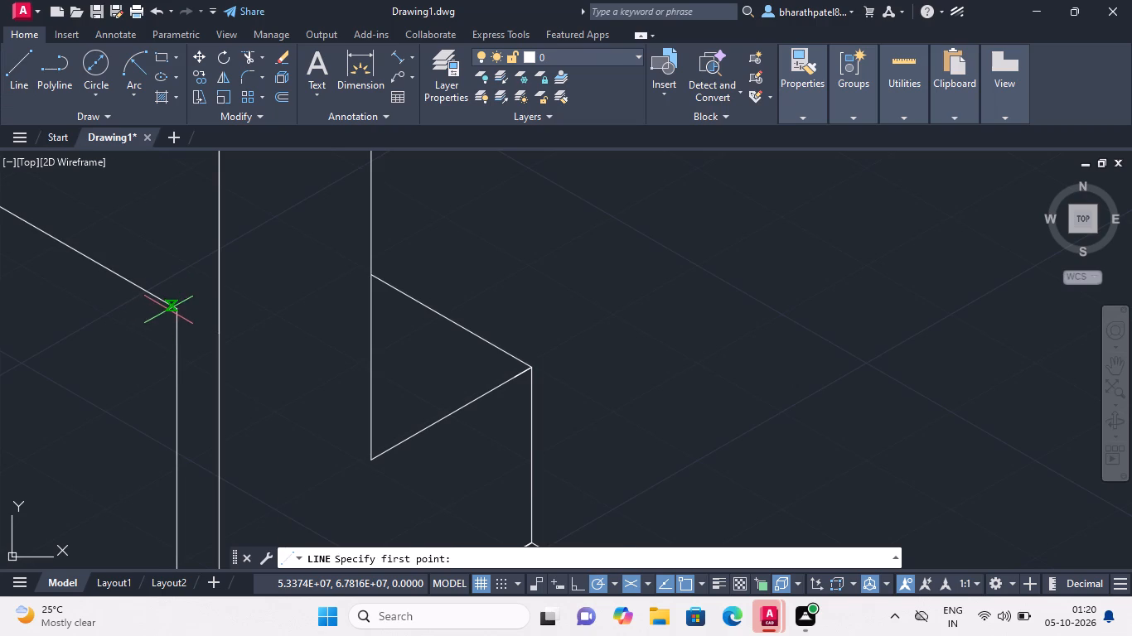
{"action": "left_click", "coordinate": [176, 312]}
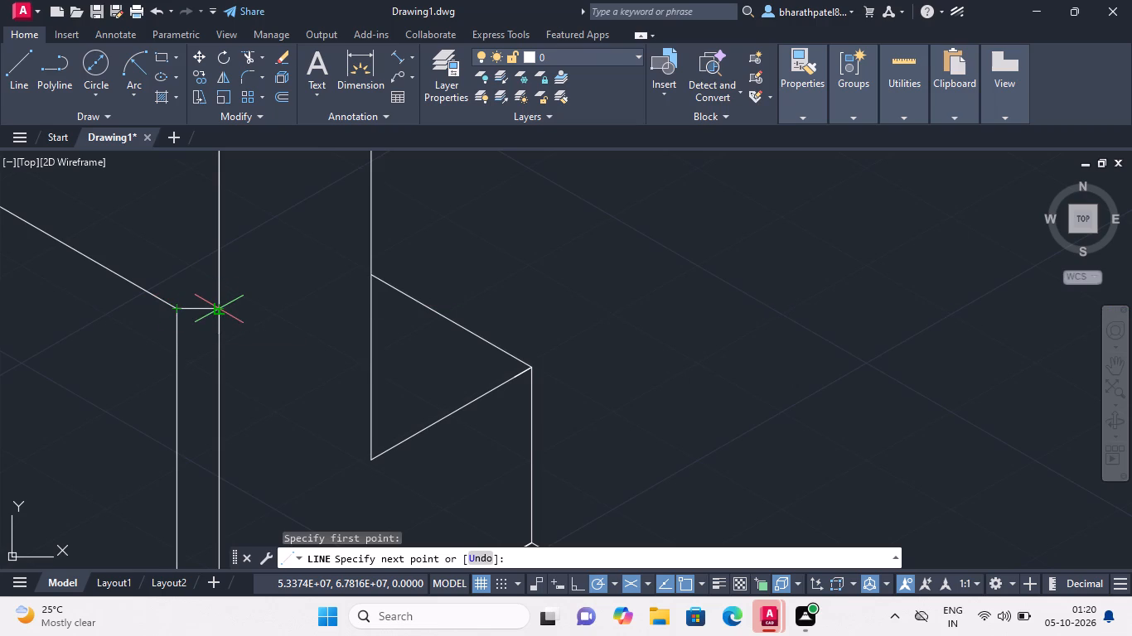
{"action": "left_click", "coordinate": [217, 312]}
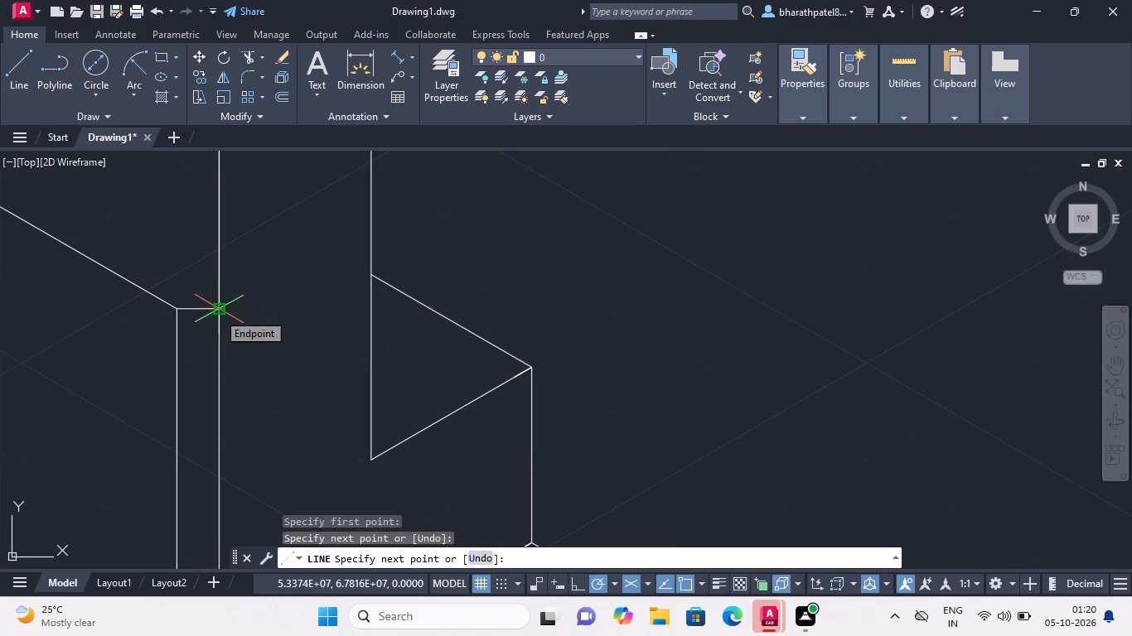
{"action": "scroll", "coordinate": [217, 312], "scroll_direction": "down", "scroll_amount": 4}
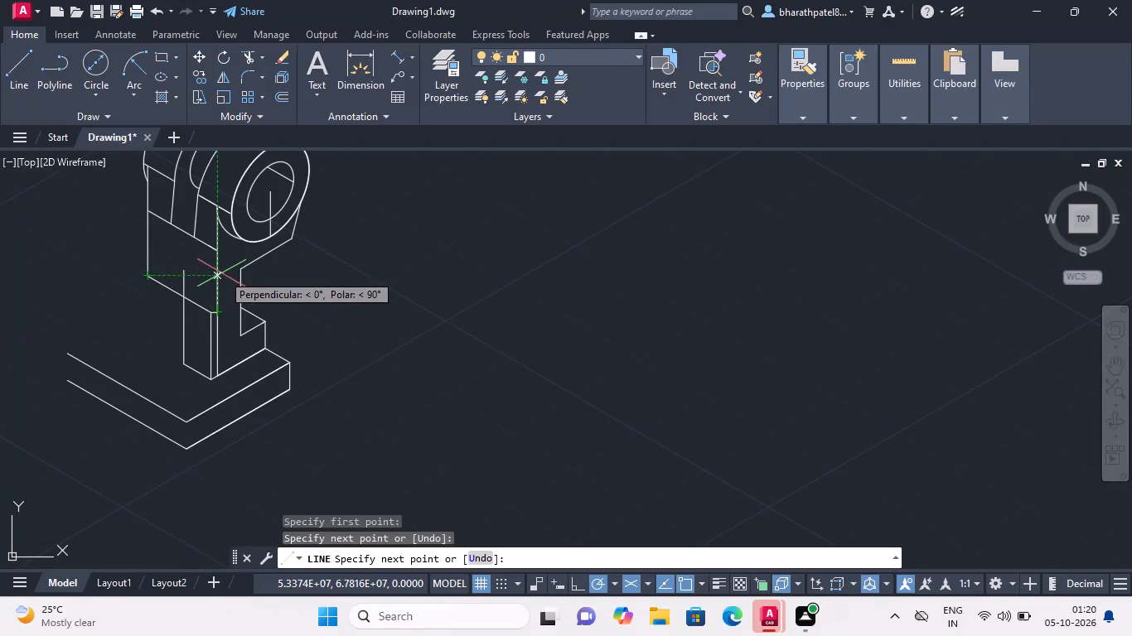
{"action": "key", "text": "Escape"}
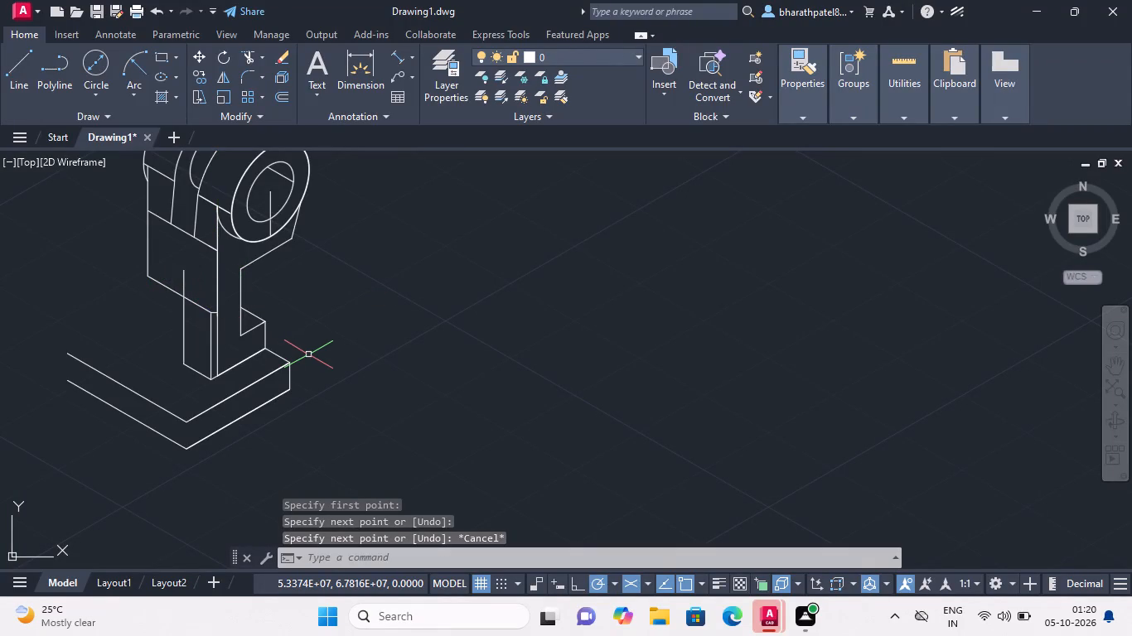
Undo the horizontal connecting line, the last trims, and the 21-long rib line with its tall vertical.
{"action": "key", "text": "ctrl+z"}
{"action": "key", "text": "ctrl+z"}
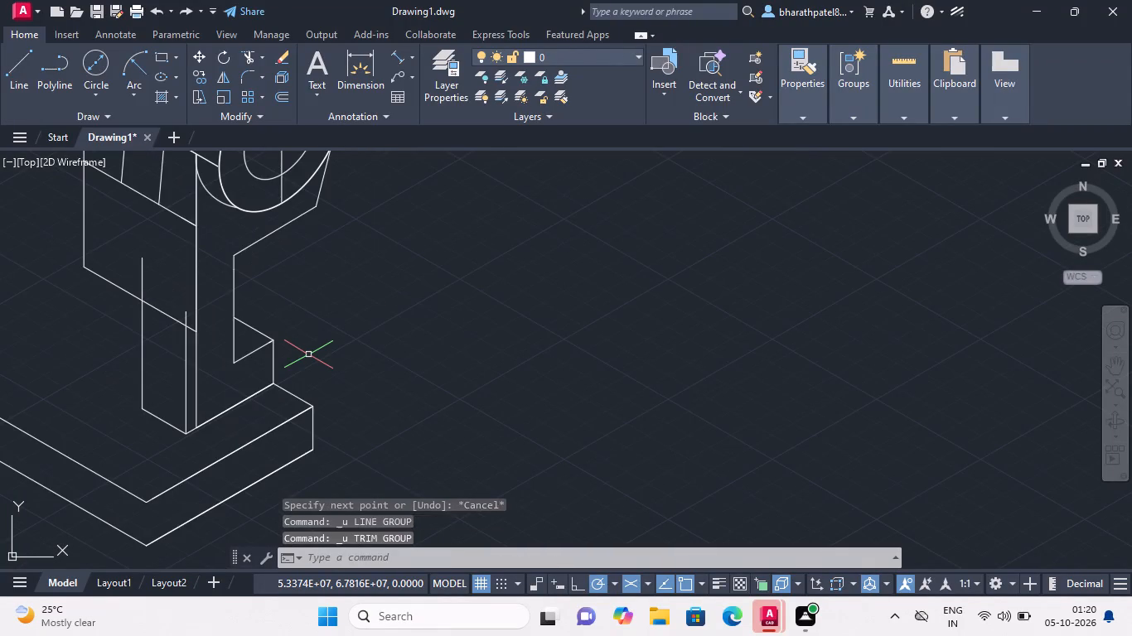
{"action": "key", "text": "ctrl+z"}
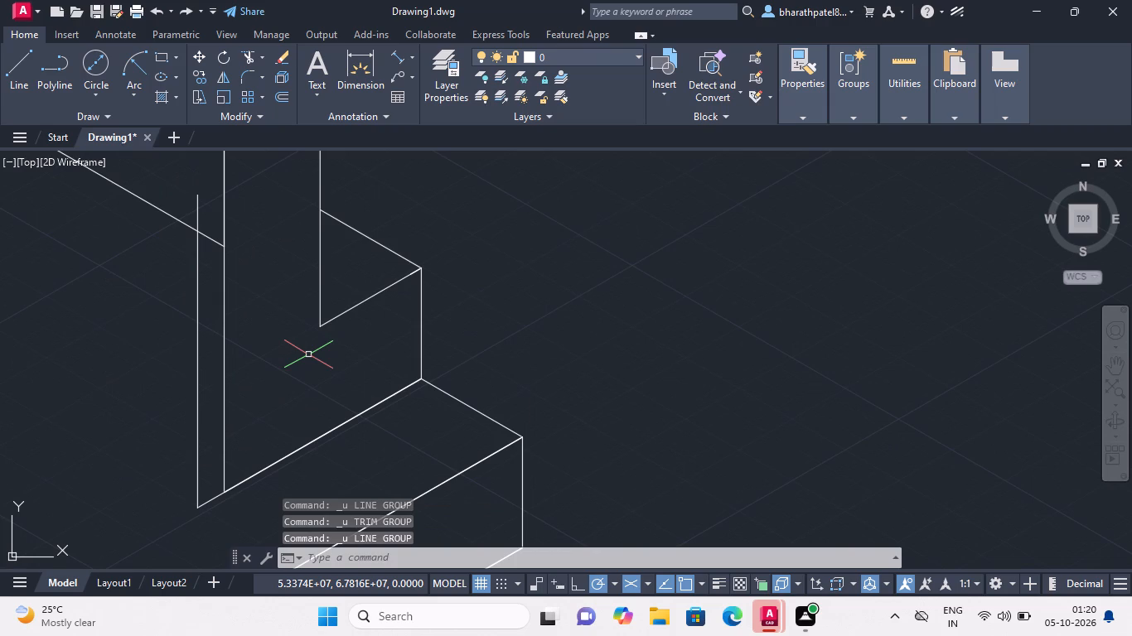
From the foot of the rib's front vertical, draw 40 straight up, continuing about 65 at 30° past the upright.
{"action": "scroll", "coordinate": [289, 343], "scroll_direction": "down", "scroll_amount": 1}
{"action": "scroll", "coordinate": [289, 343], "scroll_direction": "up", "scroll_amount": 2}
{"action": "scroll", "coordinate": [289, 346], "scroll_direction": "down", "scroll_amount": 2}
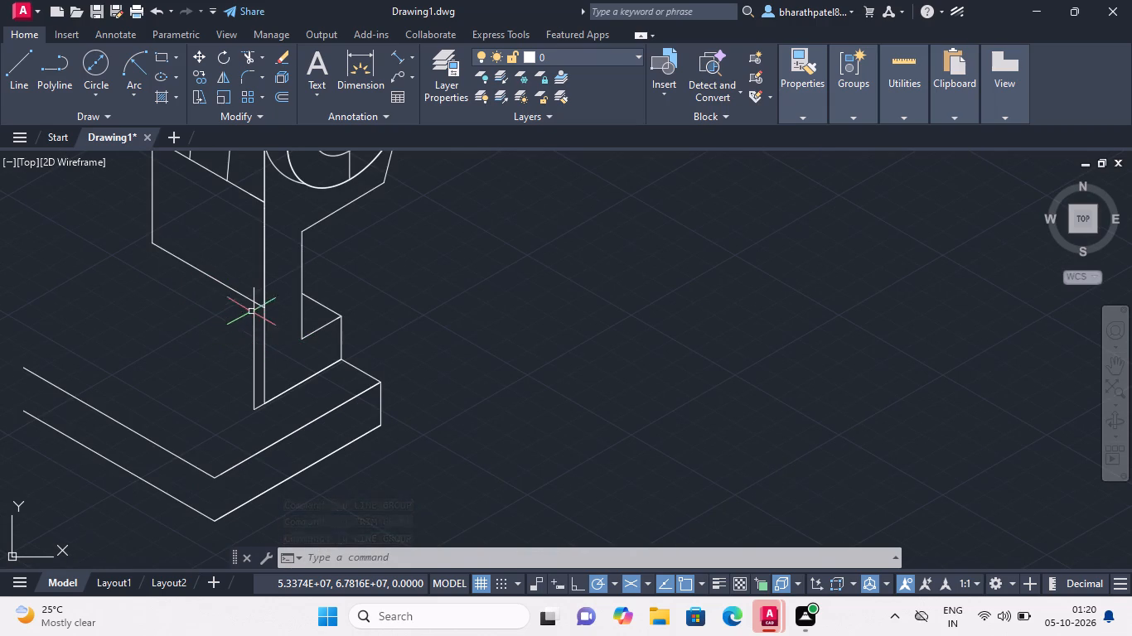
{"action": "left_click", "coordinate": [17, 79]}
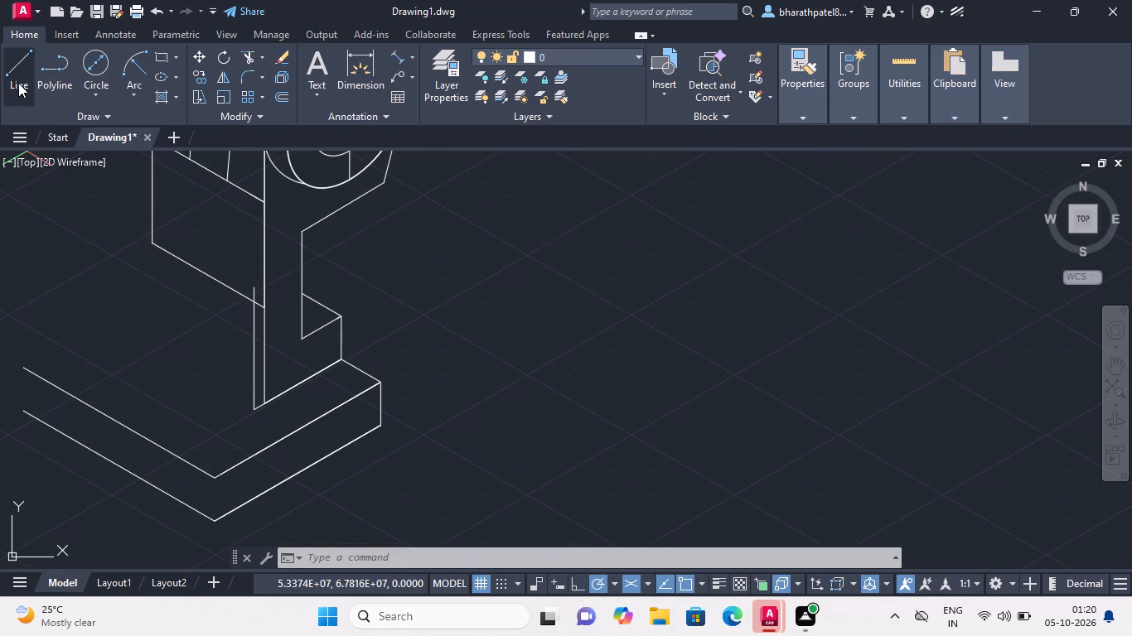
{"action": "left_click", "coordinate": [251, 410]}
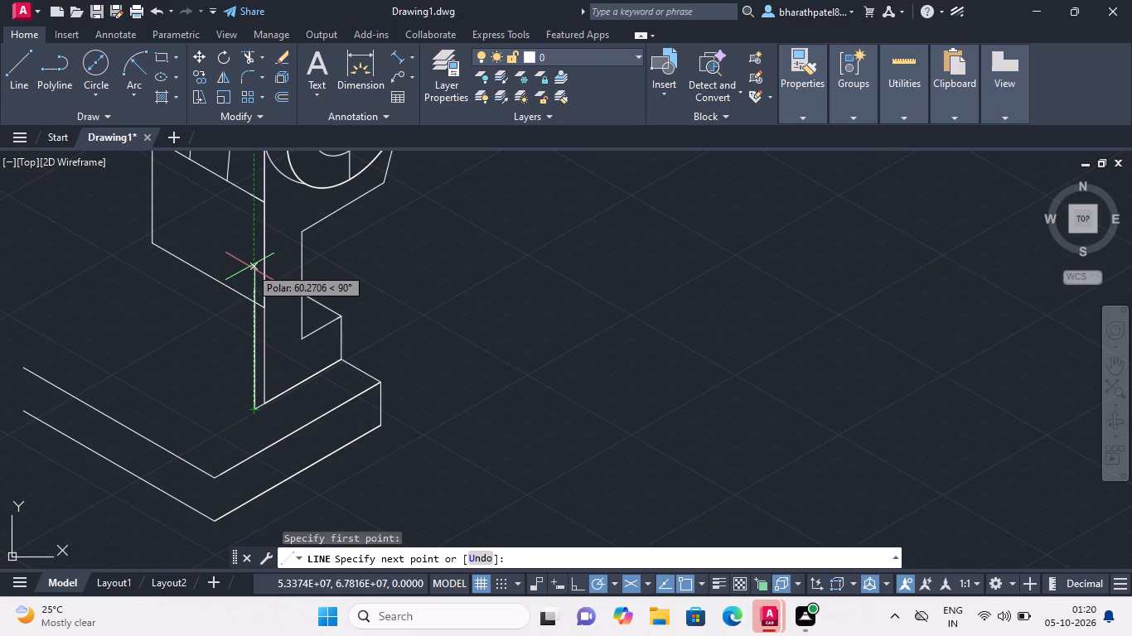
{"action": "type", "text": "40"}
{"action": "key", "text": "Return"}
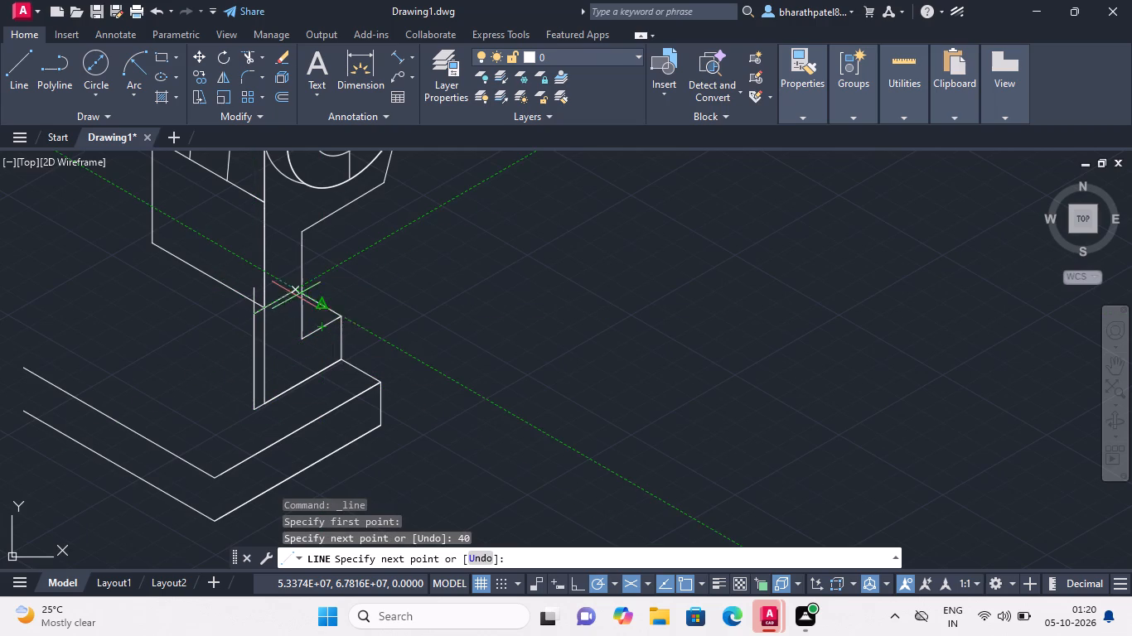
{"action": "left_click", "coordinate": [389, 234]}
{"action": "key", "text": "Escape"}
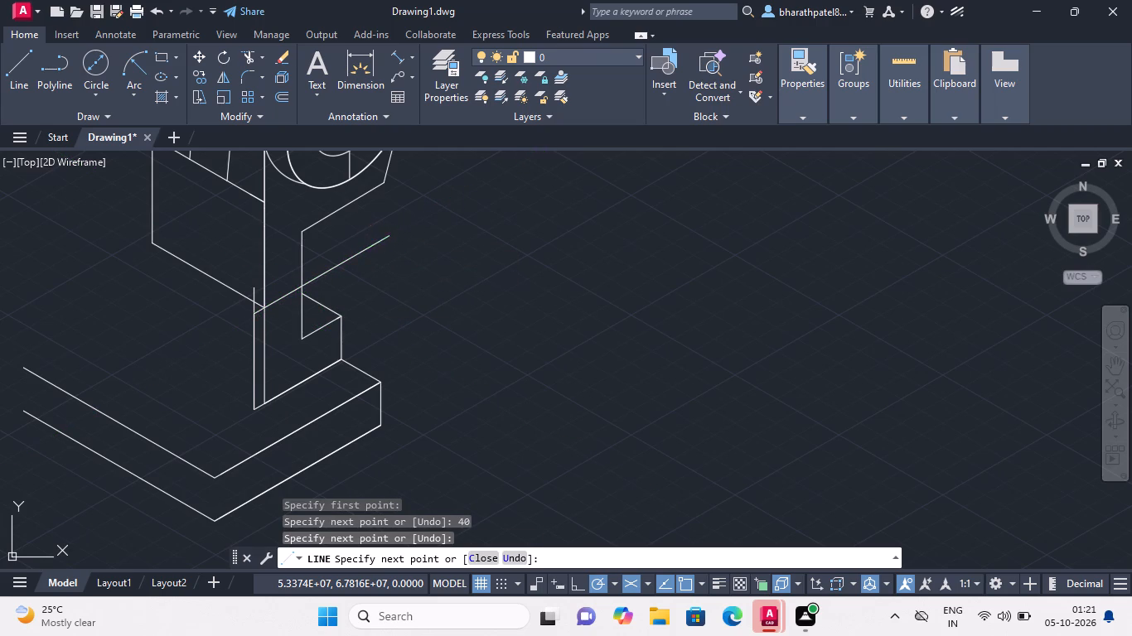
Trim the 30° line beyond the upright's front edge and the rib vertical's overhang above the 40-high corner.
{"action": "left_click", "coordinate": [244, 56]}
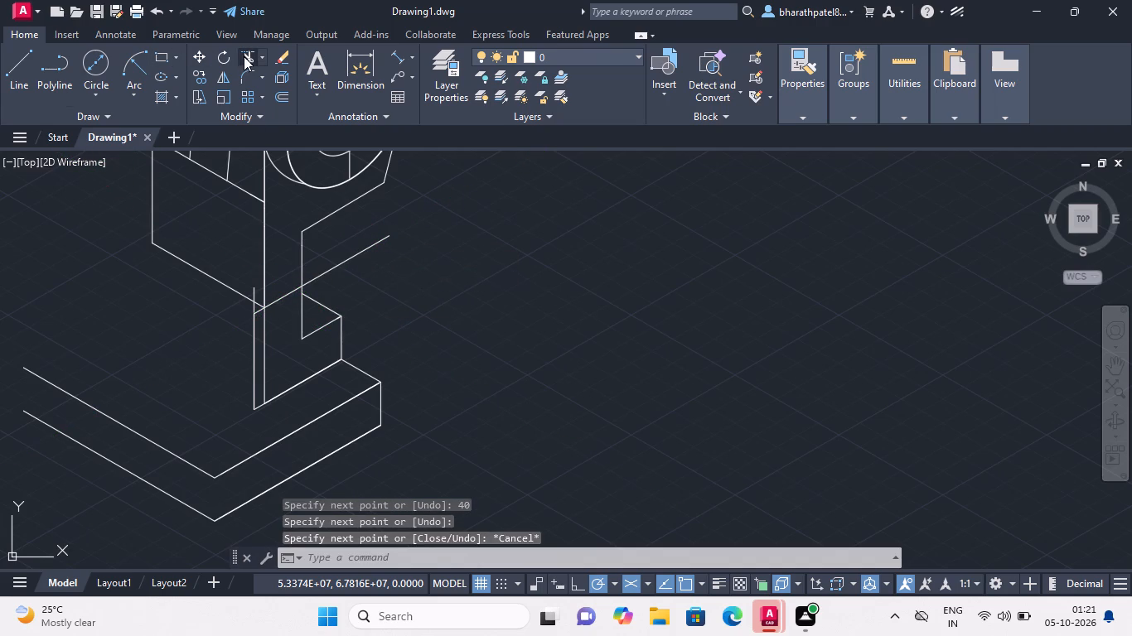
{"action": "left_click", "coordinate": [283, 293]}
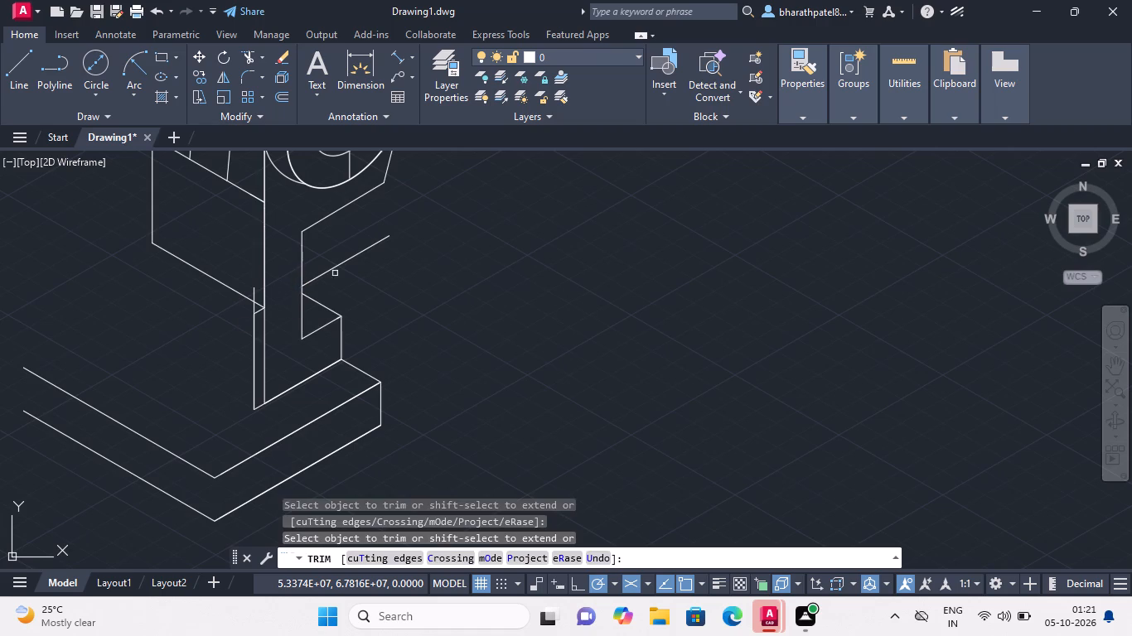
{"action": "left_click", "coordinate": [337, 261]}
{"action": "left_click", "coordinate": [337, 274]}
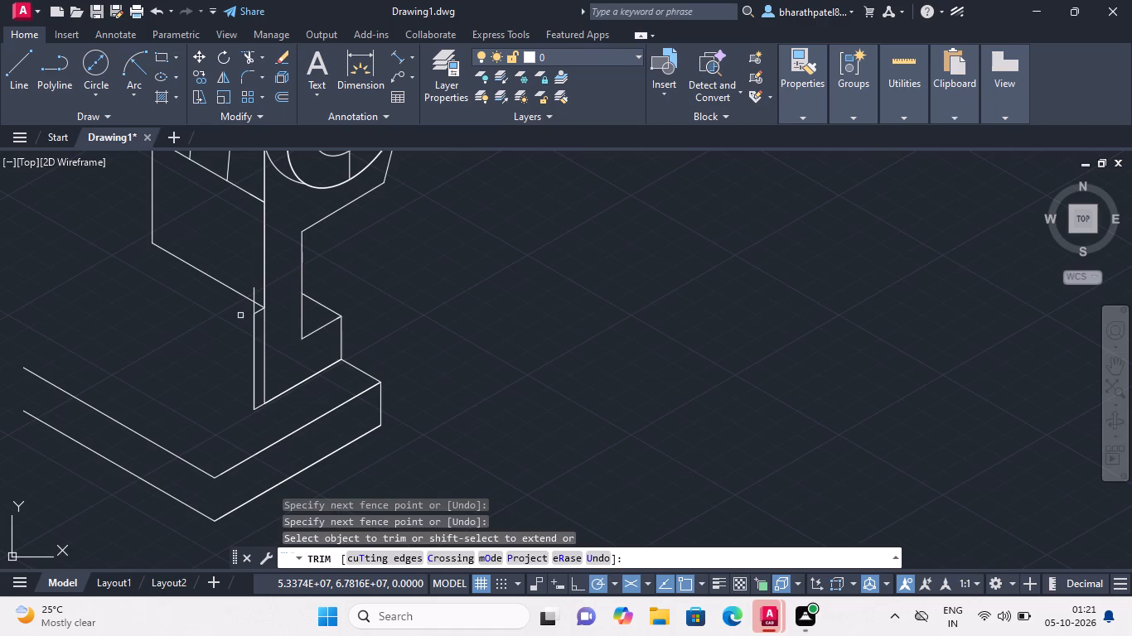
{"action": "scroll", "coordinate": [240, 314], "scroll_direction": "up", "scroll_amount": 3}
{"action": "left_click", "coordinate": [286, 243]}
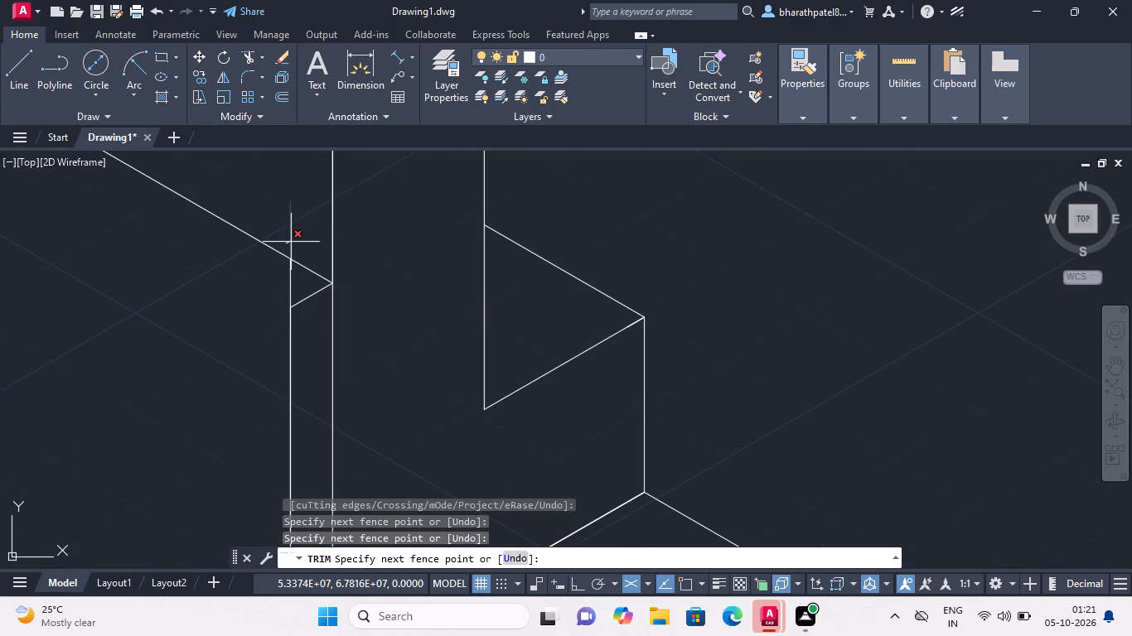
{"action": "left_click", "coordinate": [294, 241]}
{"action": "left_click", "coordinate": [289, 279]}
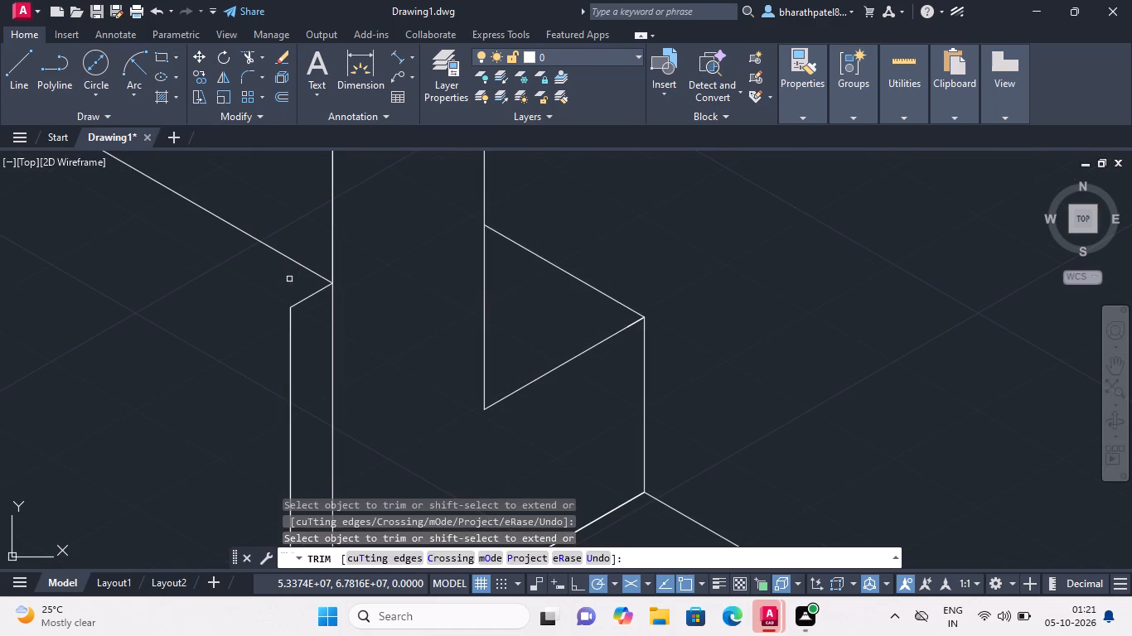
From the foot of the rib's front edge, draw 21 at 150°, 40 vertically up, and back to the front edge's top.
{"action": "scroll", "coordinate": [288, 299], "scroll_direction": "down", "scroll_amount": 3}
{"action": "left_click", "coordinate": [13, 76]}
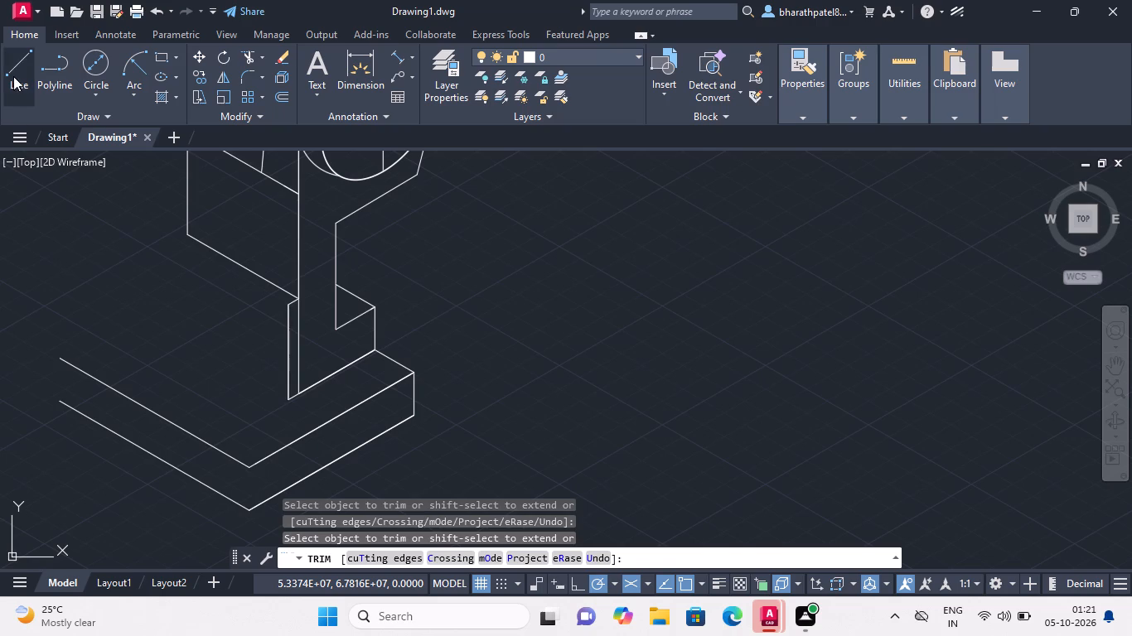
{"action": "left_click", "coordinate": [284, 400]}
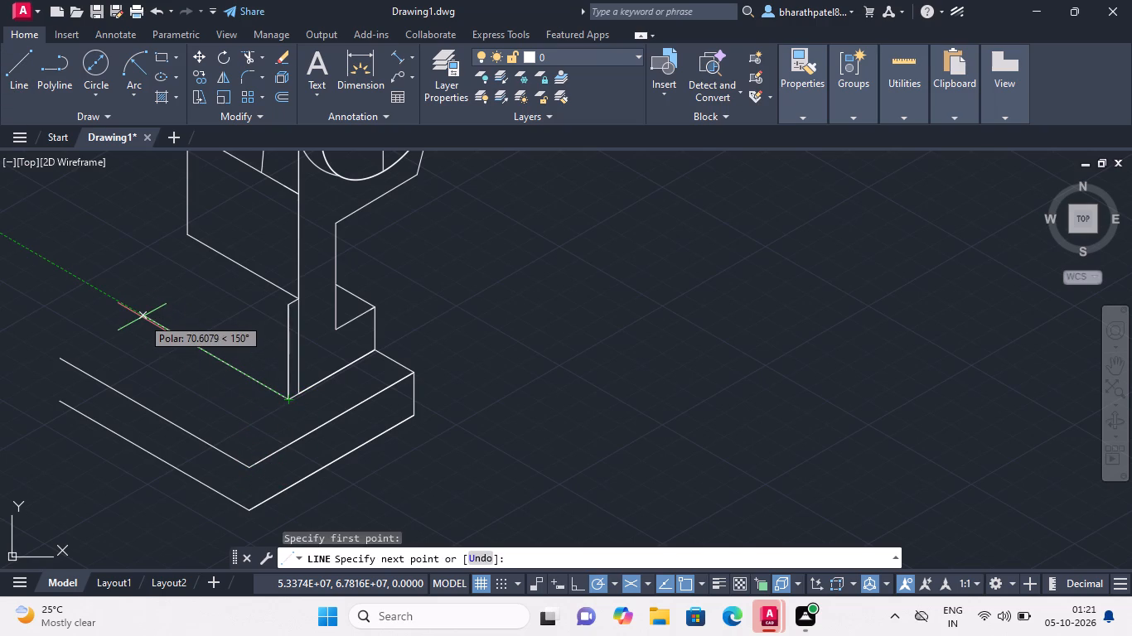
{"action": "type", "text": "21"}
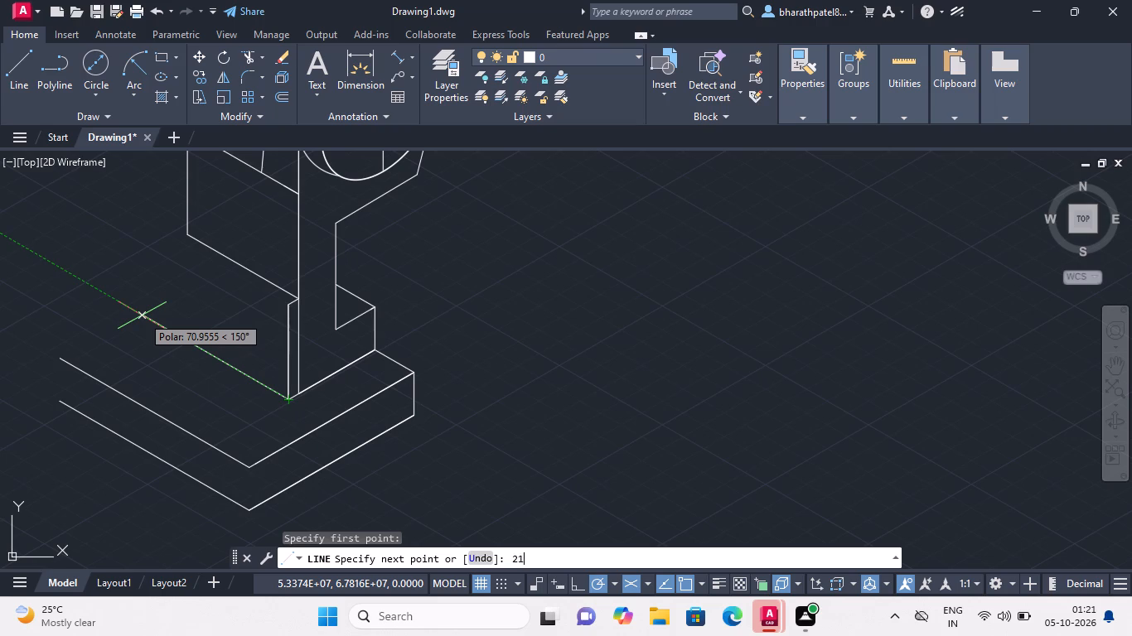
{"action": "key", "text": "Return"}
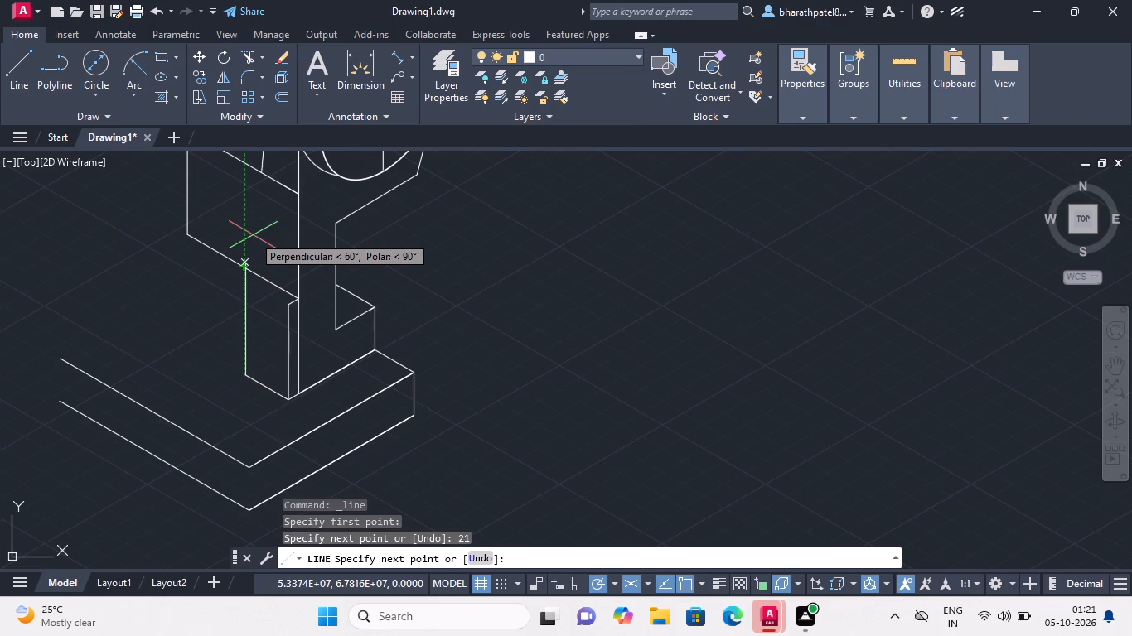
{"action": "type", "text": "40"}
{"action": "key", "text": "Return"}
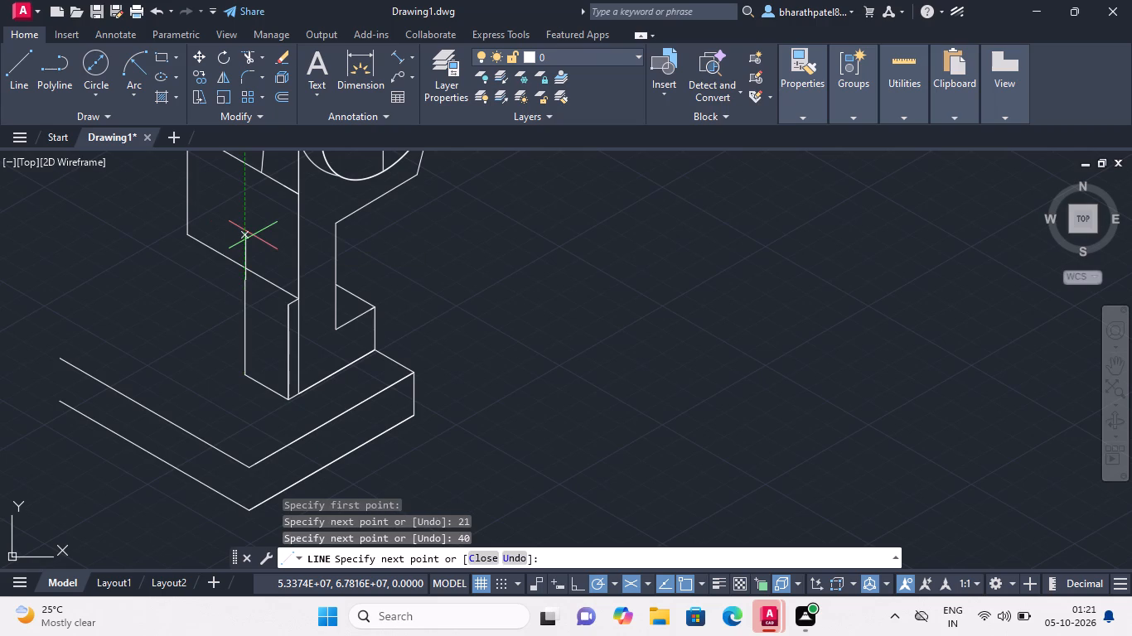
{"action": "left_click", "coordinate": [283, 304]}
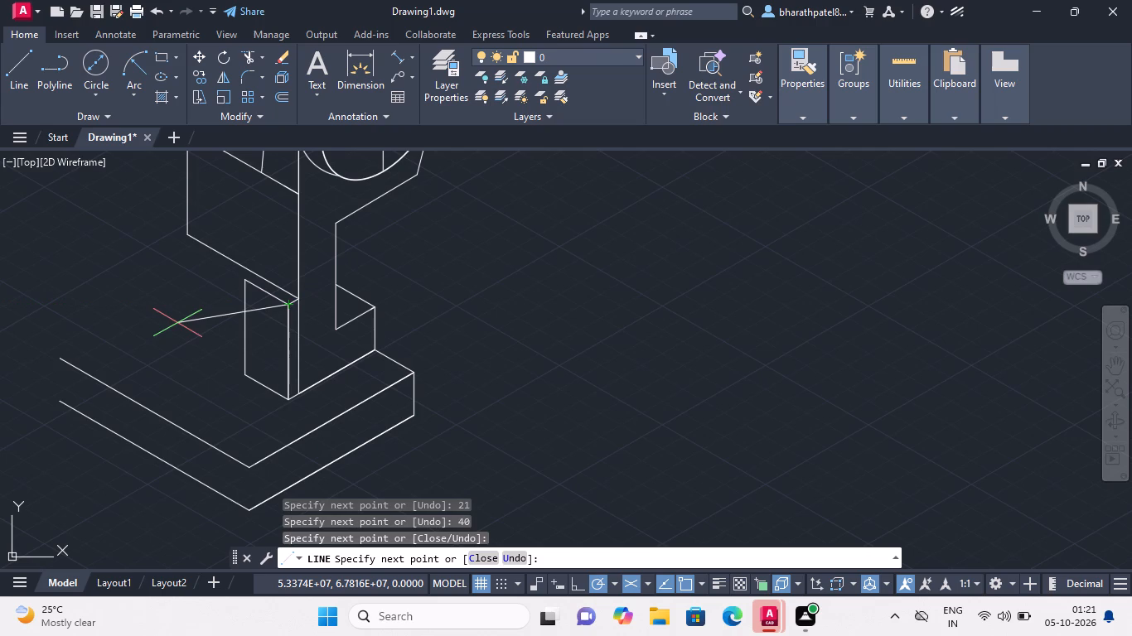
{"action": "key", "text": "Escape"}
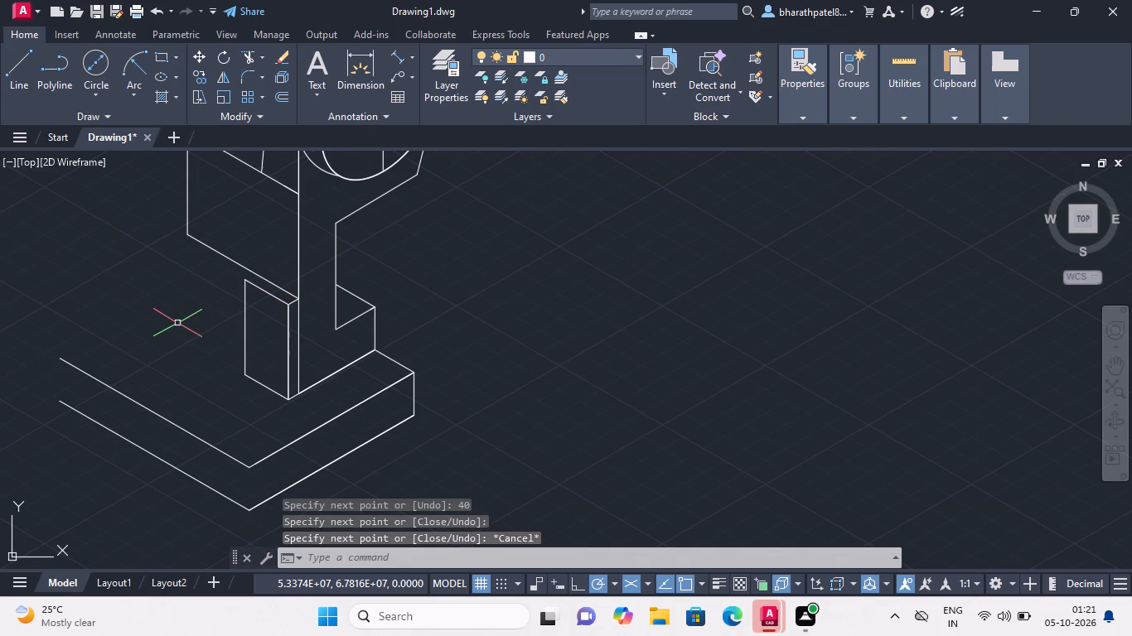
Trim the upright's front vertical edge where it runs behind the rib, below the block's lower corner.
{"action": "scroll", "coordinate": [181, 303], "scroll_direction": "down", "scroll_amount": 3}
{"action": "scroll", "coordinate": [172, 277], "scroll_direction": "up", "scroll_amount": 3}
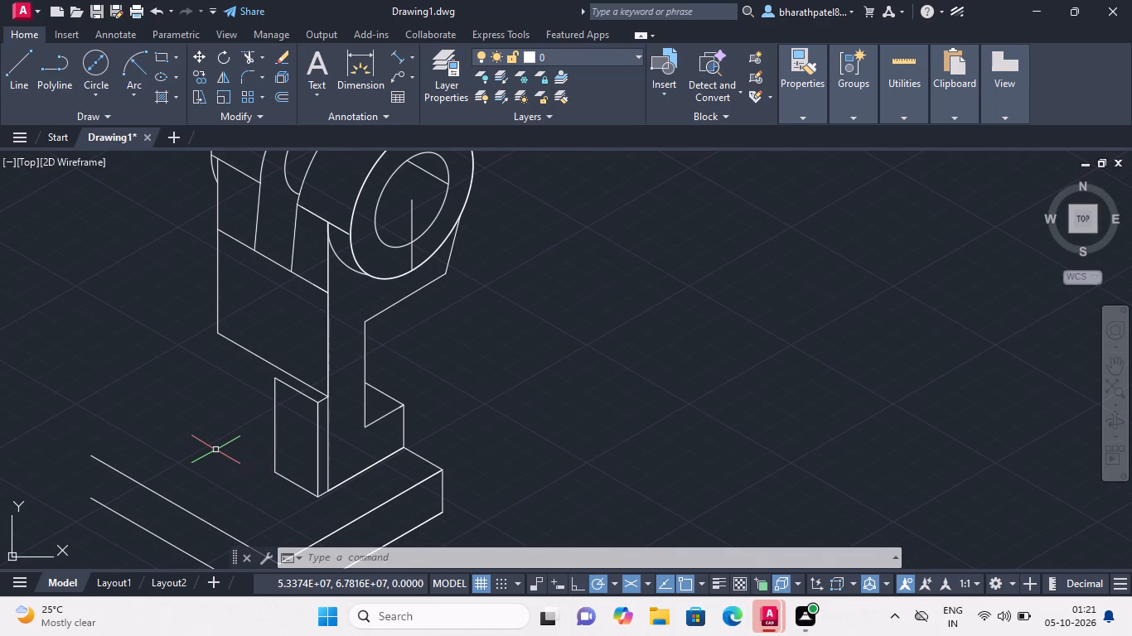
{"action": "scroll", "coordinate": [206, 439], "scroll_direction": "up", "scroll_amount": 1}
{"action": "scroll", "coordinate": [206, 439], "scroll_direction": "down", "scroll_amount": 2}
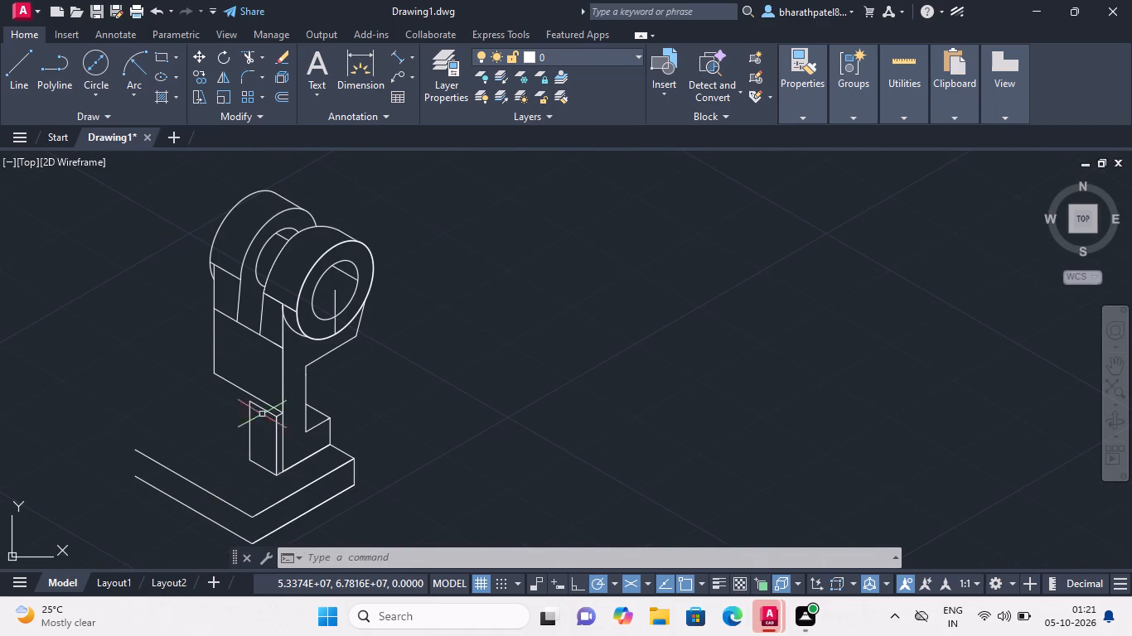
{"action": "left_click", "coordinate": [251, 52]}
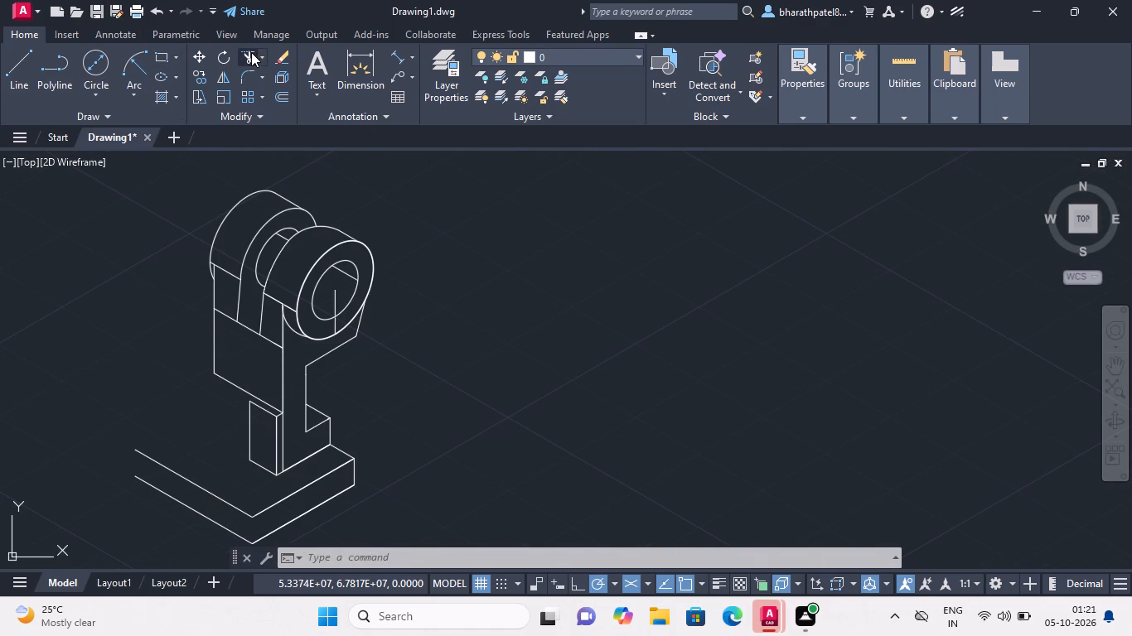
{"action": "left_click", "coordinate": [283, 439]}
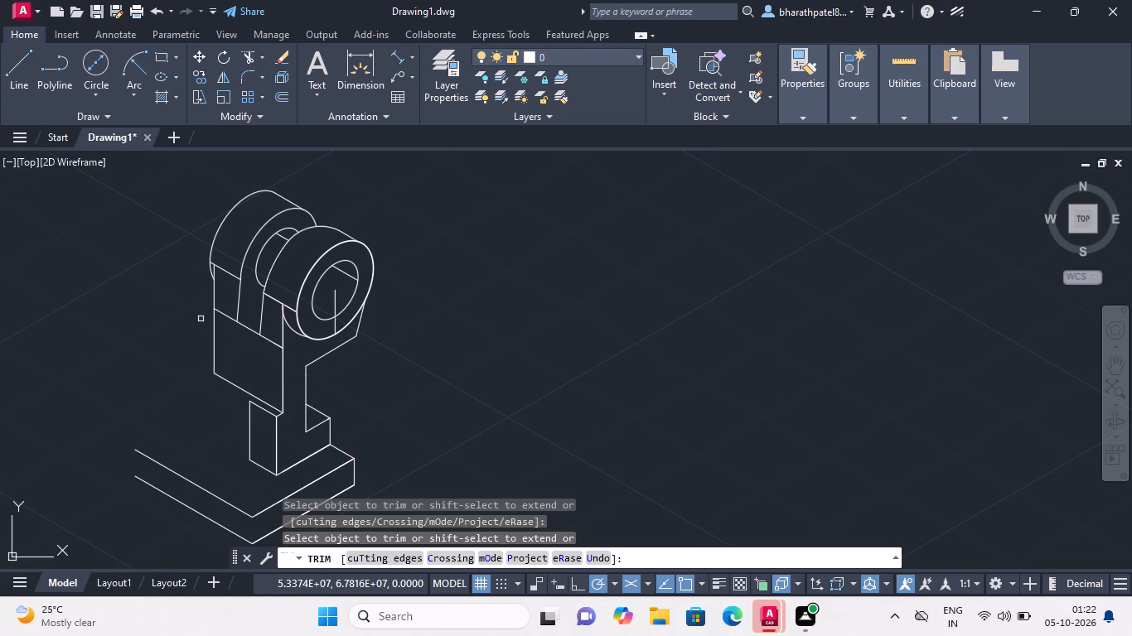
Draw a line from the foot of the rib's rear vertical edge at 210°, past the base plate's upper and lower side edges.
{"action": "double_click", "coordinate": [27, 77]}
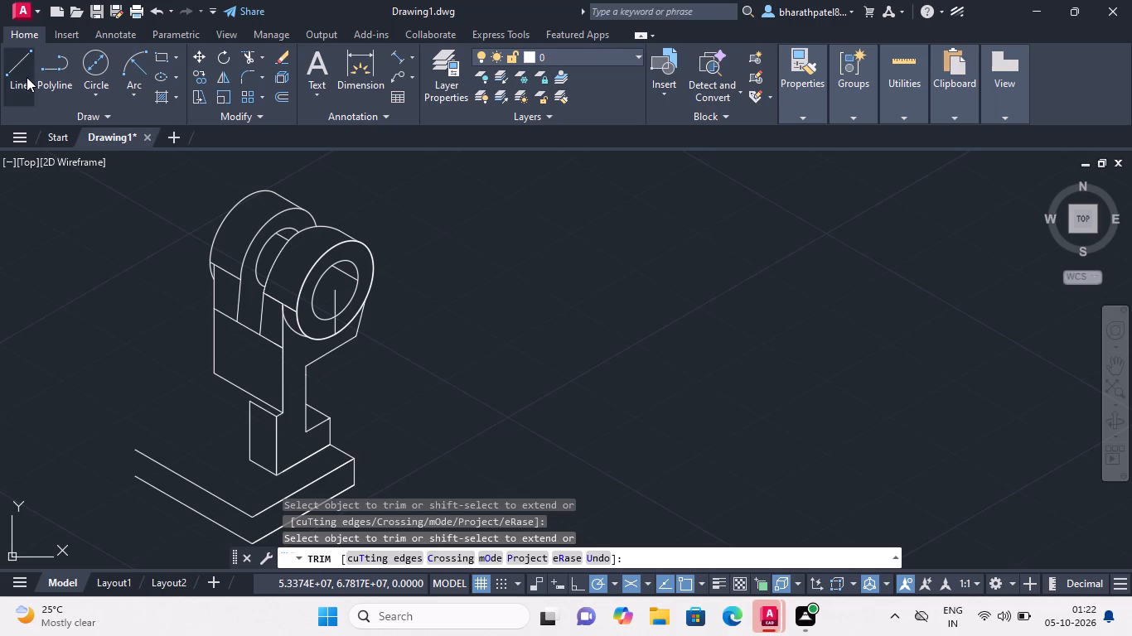
{"action": "left_click", "coordinate": [13, 68]}
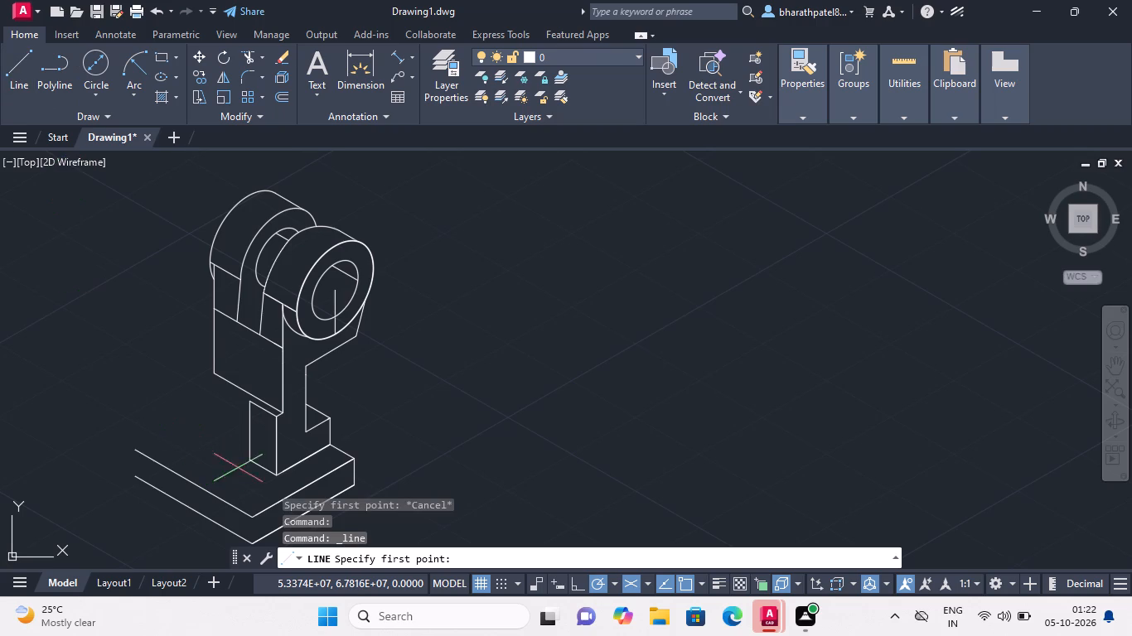
{"action": "left_click", "coordinate": [249, 461]}
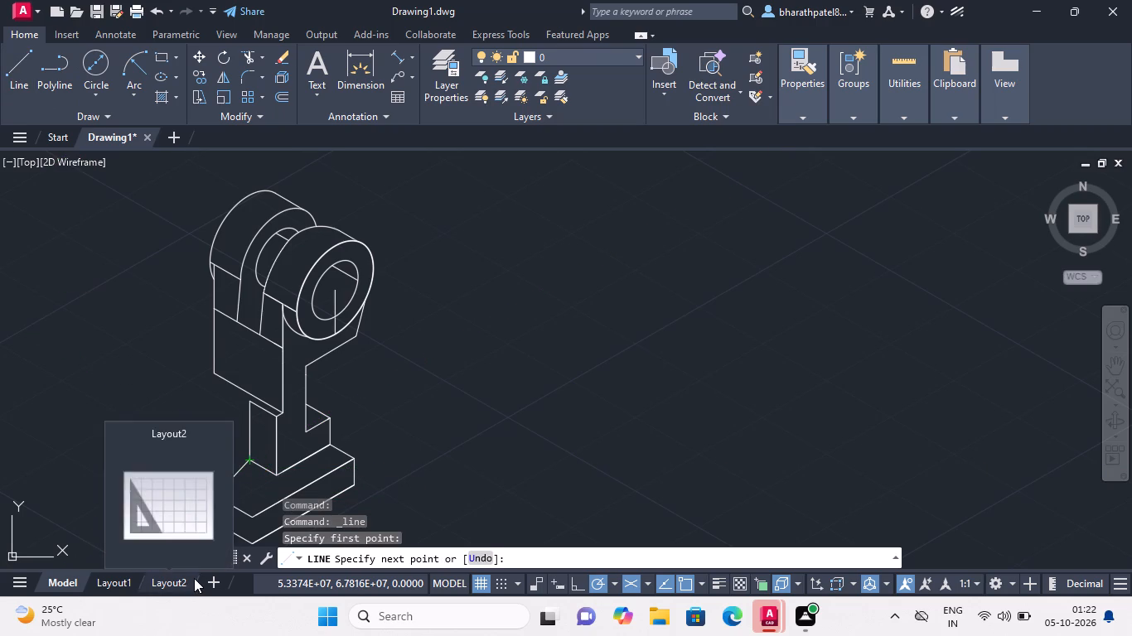
{"action": "scroll", "coordinate": [217, 461], "scroll_direction": "down", "scroll_amount": 3}
{"action": "scroll", "coordinate": [215, 493], "scroll_direction": "up", "scroll_amount": 3}
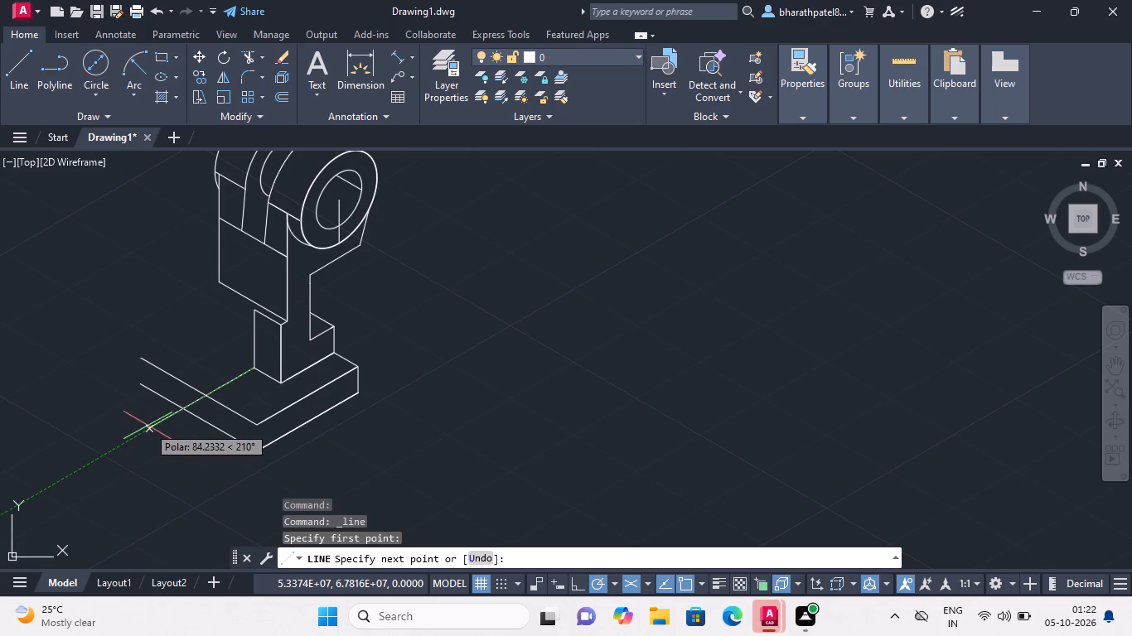
{"action": "left_click", "coordinate": [147, 436]}
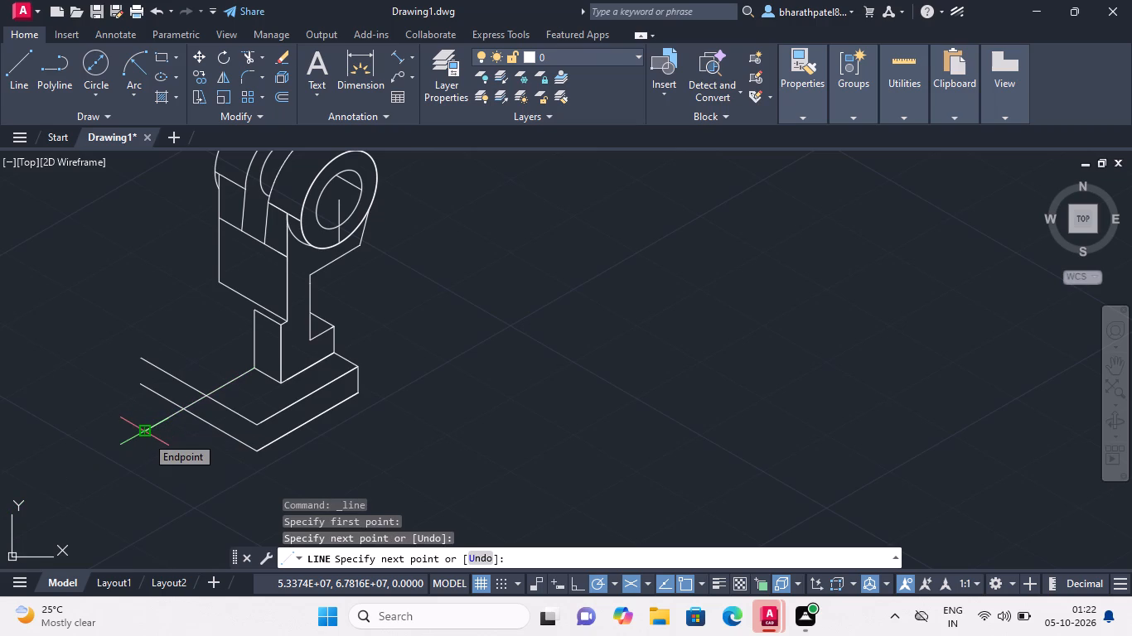
{"action": "key", "text": "Escape"}
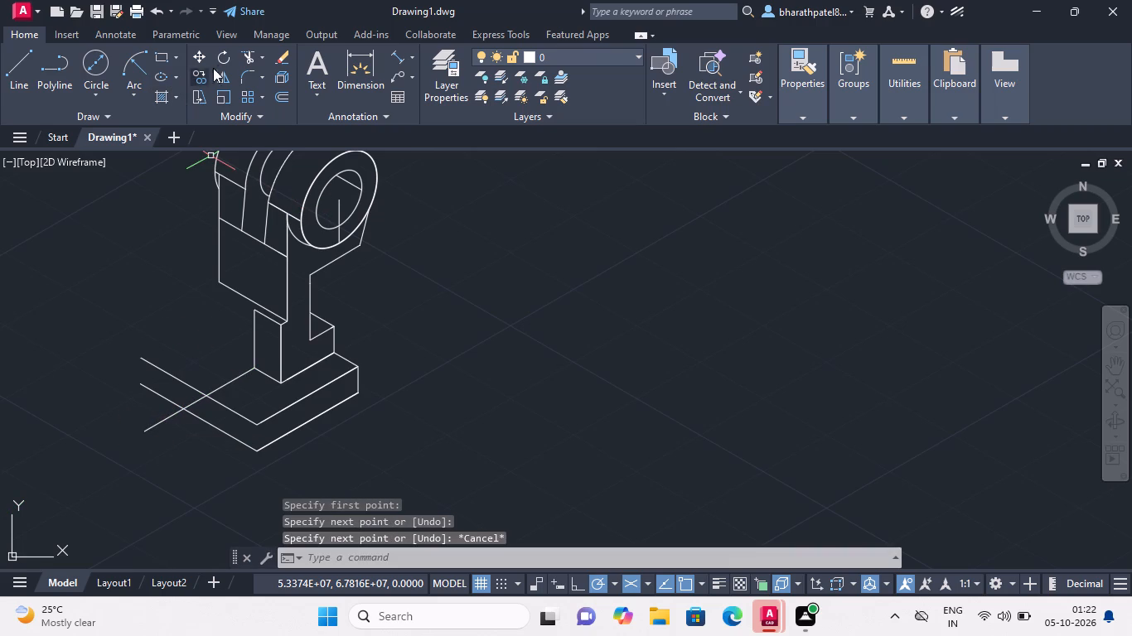
Trim the 210° line's overhang beyond the base plate's upper side edge.
{"action": "left_click", "coordinate": [247, 58]}
{"action": "left_click", "coordinate": [161, 422]}
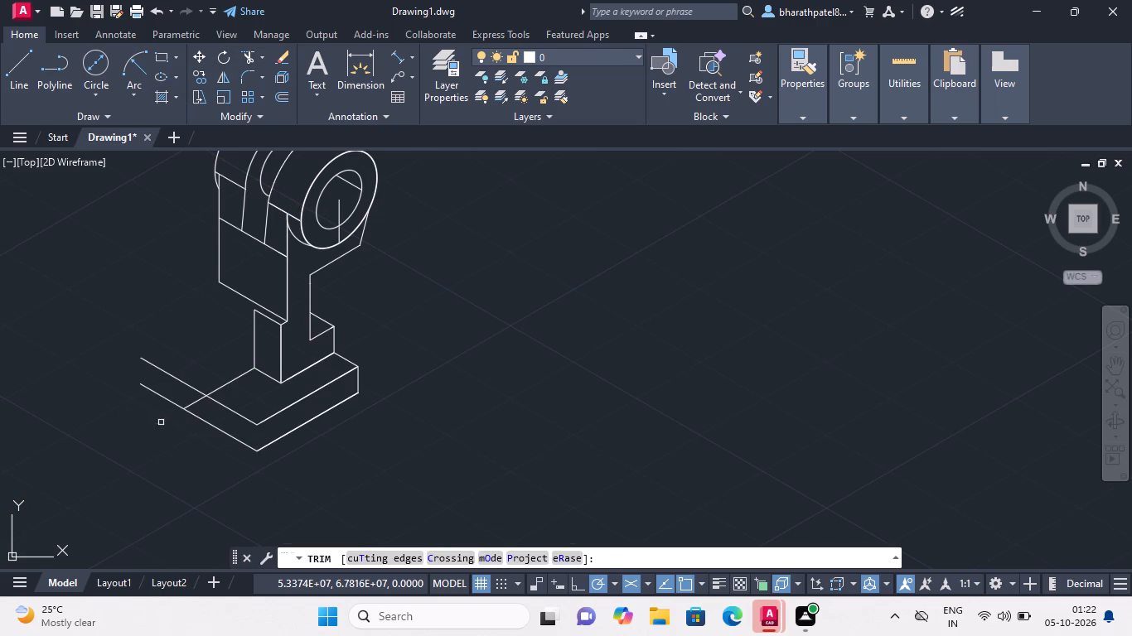
{"action": "left_click", "coordinate": [191, 405]}
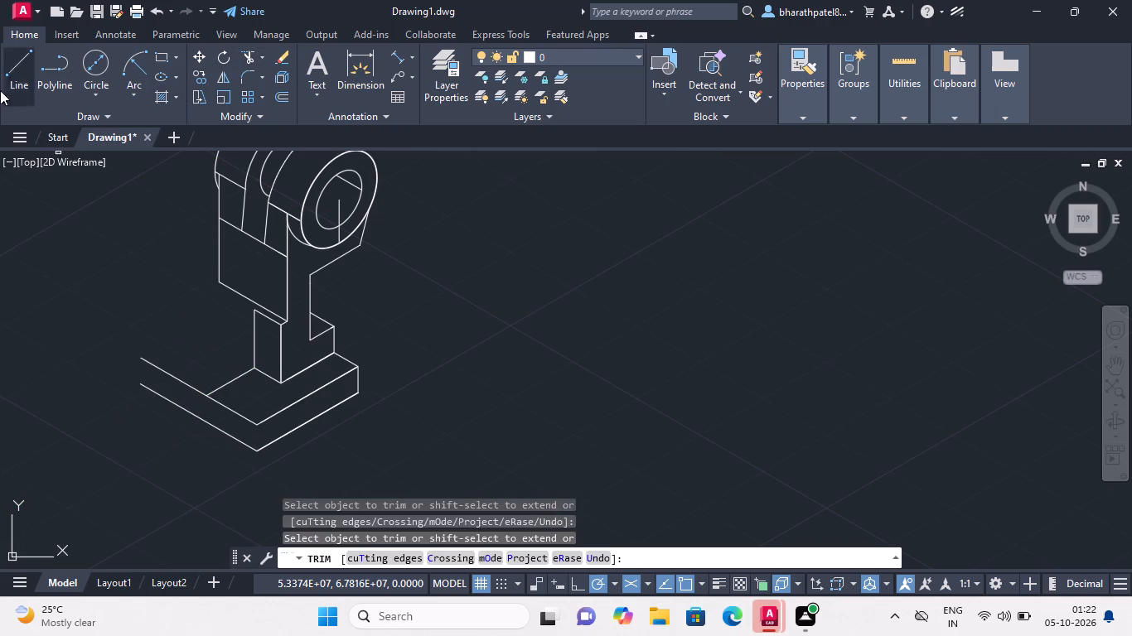
From the 210° line's end on the base plate's upper side edge, draw a 12-long line at 150° along that edge.
{"action": "left_click", "coordinate": [12, 76]}
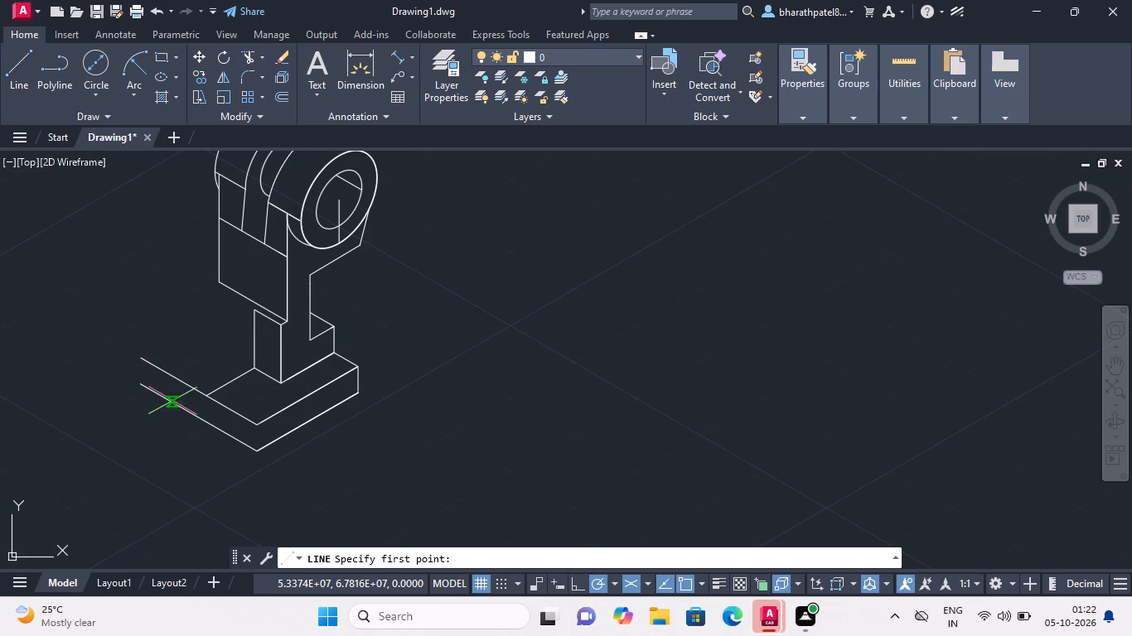
{"action": "scroll", "coordinate": [202, 396], "scroll_direction": "up", "scroll_amount": 4}
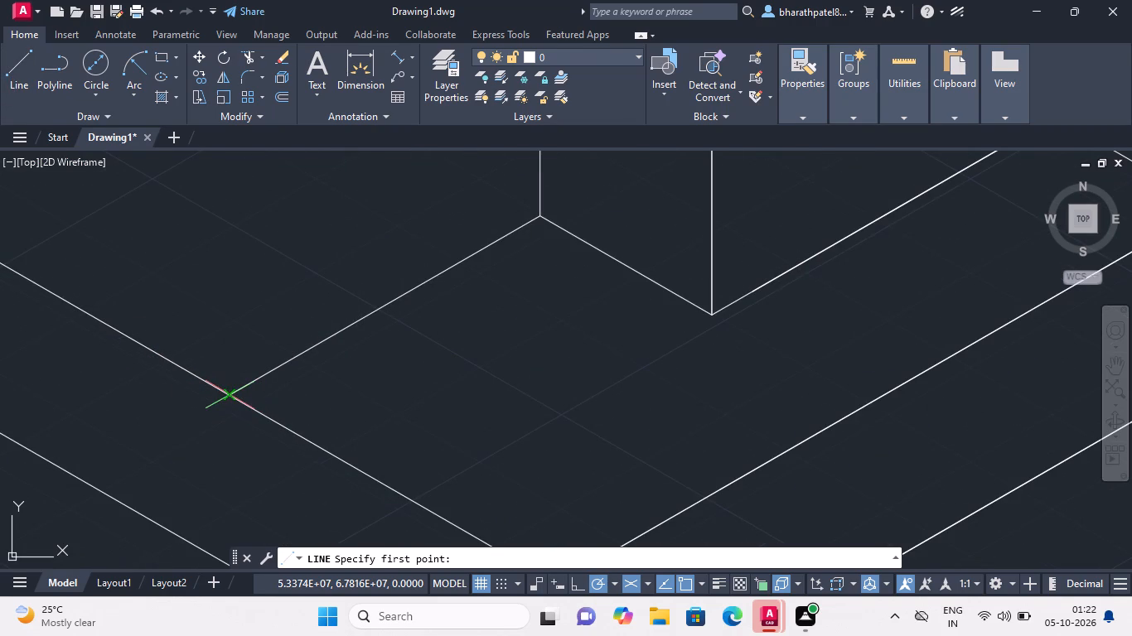
{"action": "left_click", "coordinate": [227, 396]}
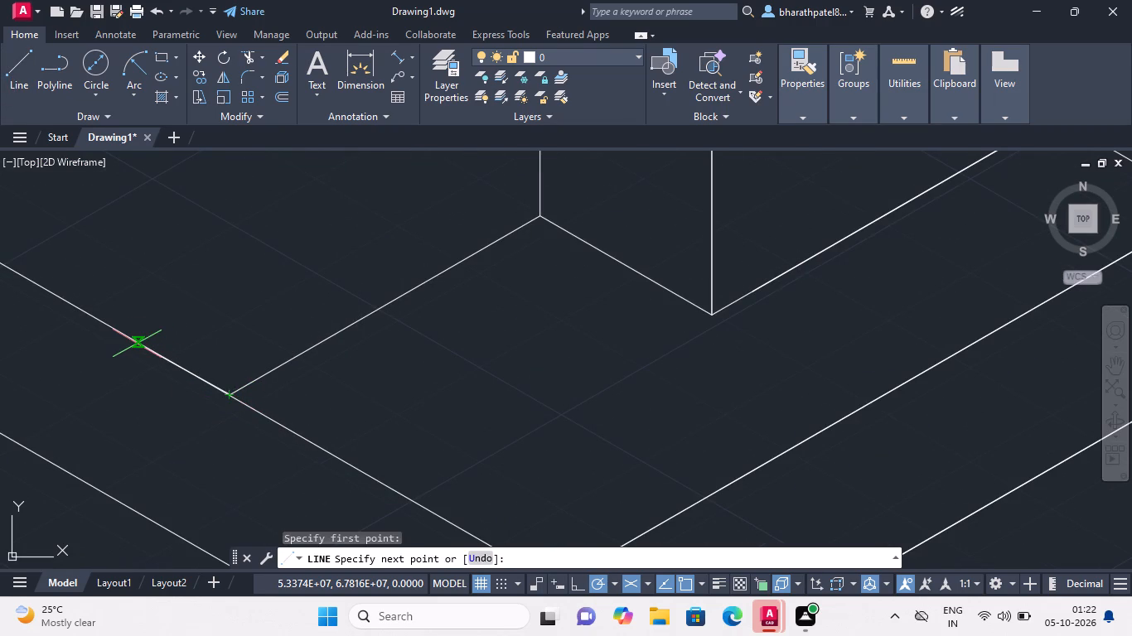
{"action": "type", "text": "12"}
{"action": "key", "text": "Return"}
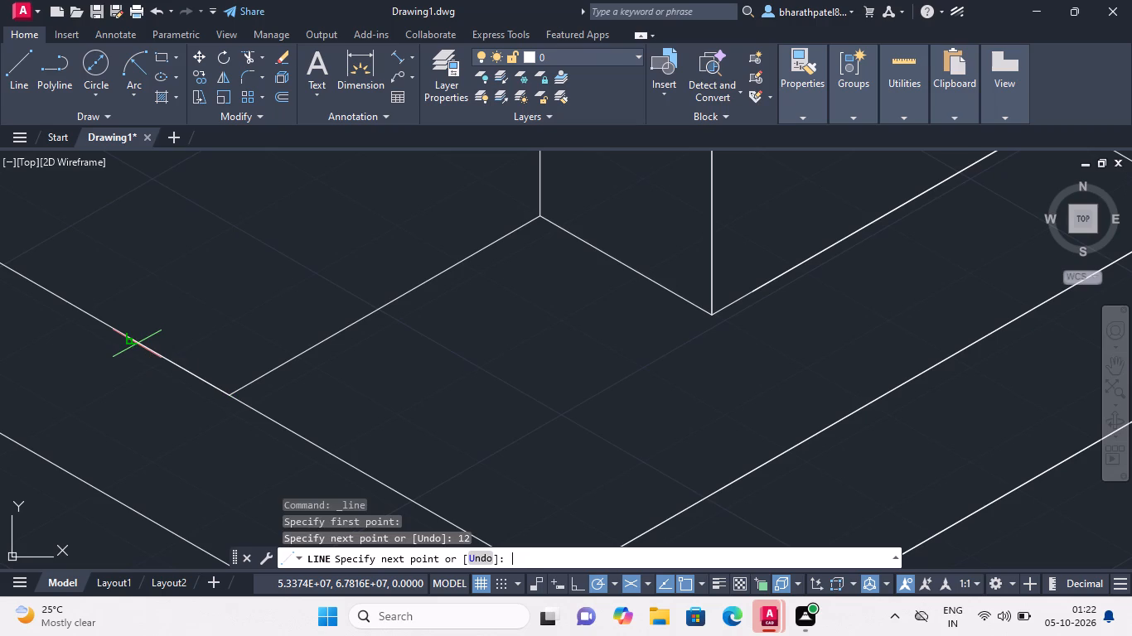
{"action": "scroll", "coordinate": [394, 245], "scroll_direction": "down", "scroll_amount": 3}
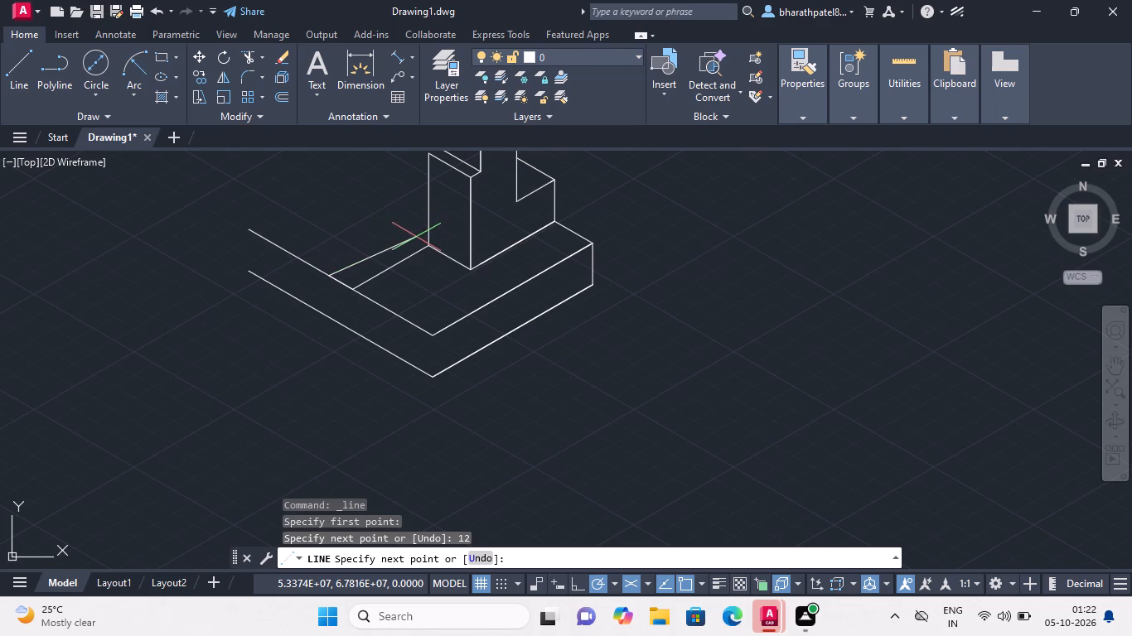
{"action": "key", "text": "Escape"}
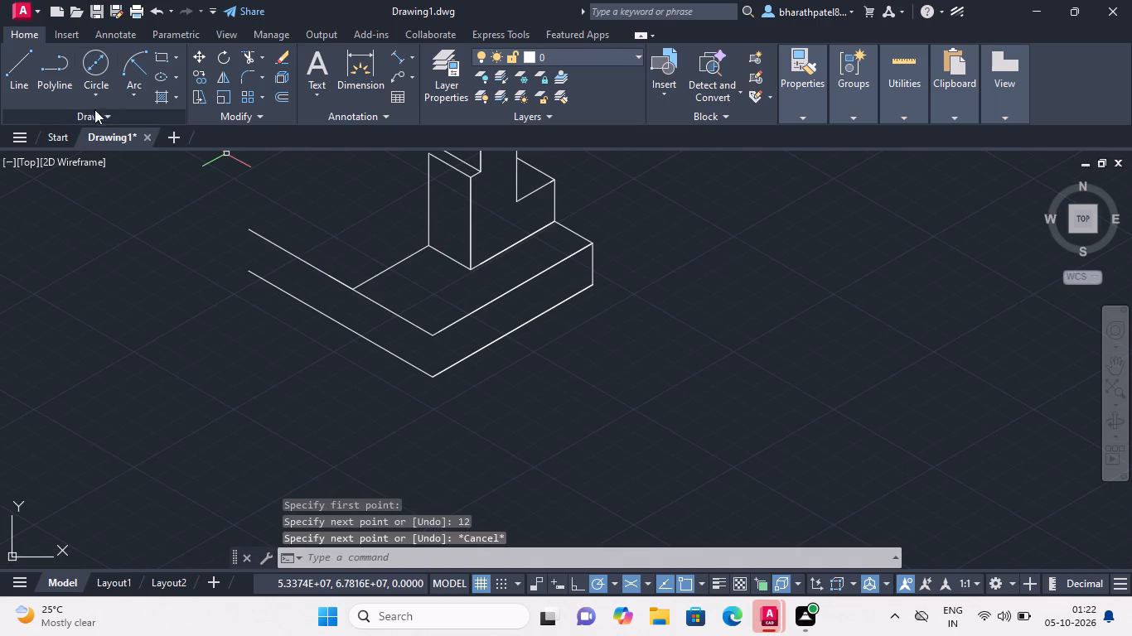
Draw a 12-long line at 150° from the top of the rib's rear vertical edge.
{"action": "left_click", "coordinate": [8, 75]}
{"action": "scroll", "coordinate": [423, 359], "scroll_direction": "down", "scroll_amount": 4}
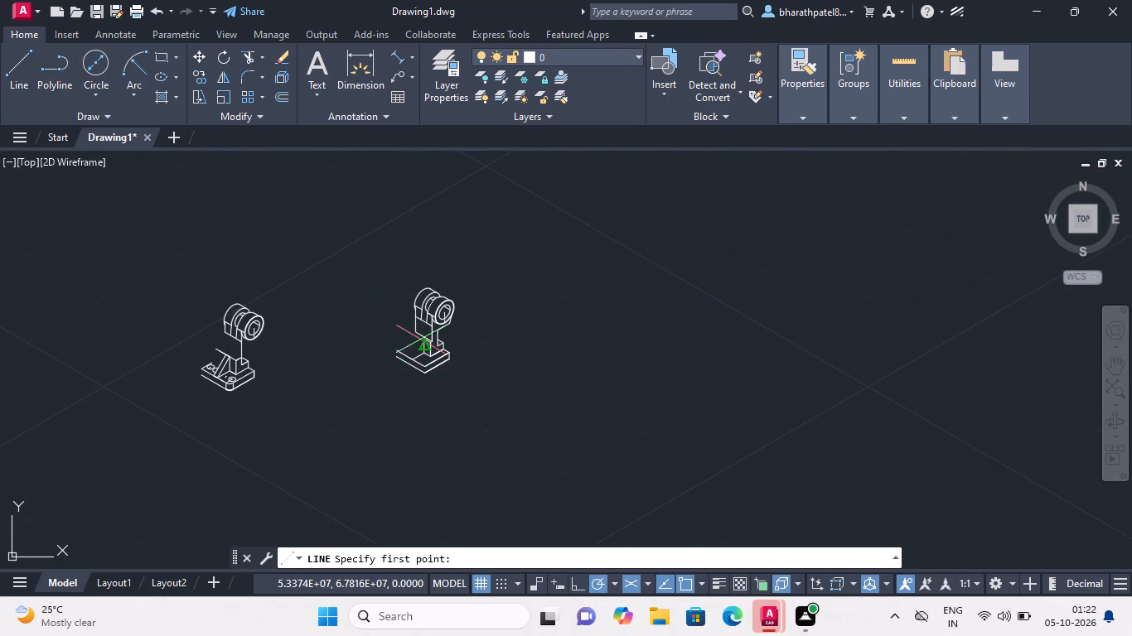
{"action": "scroll", "coordinate": [419, 329], "scroll_direction": "up", "scroll_amount": 6}
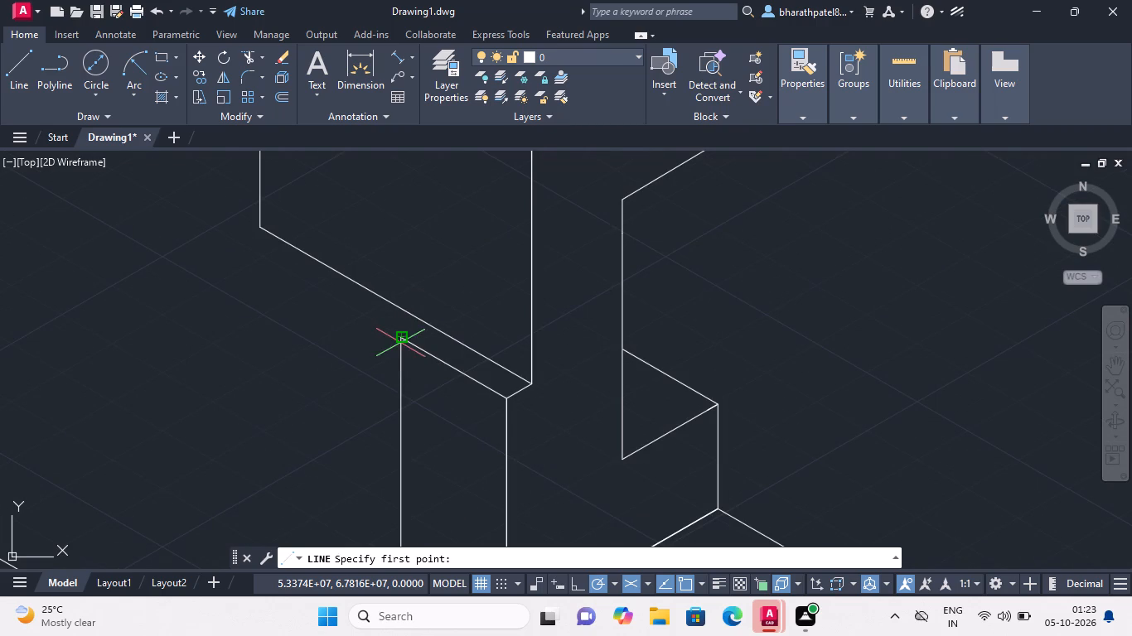
{"action": "left_click", "coordinate": [402, 338]}
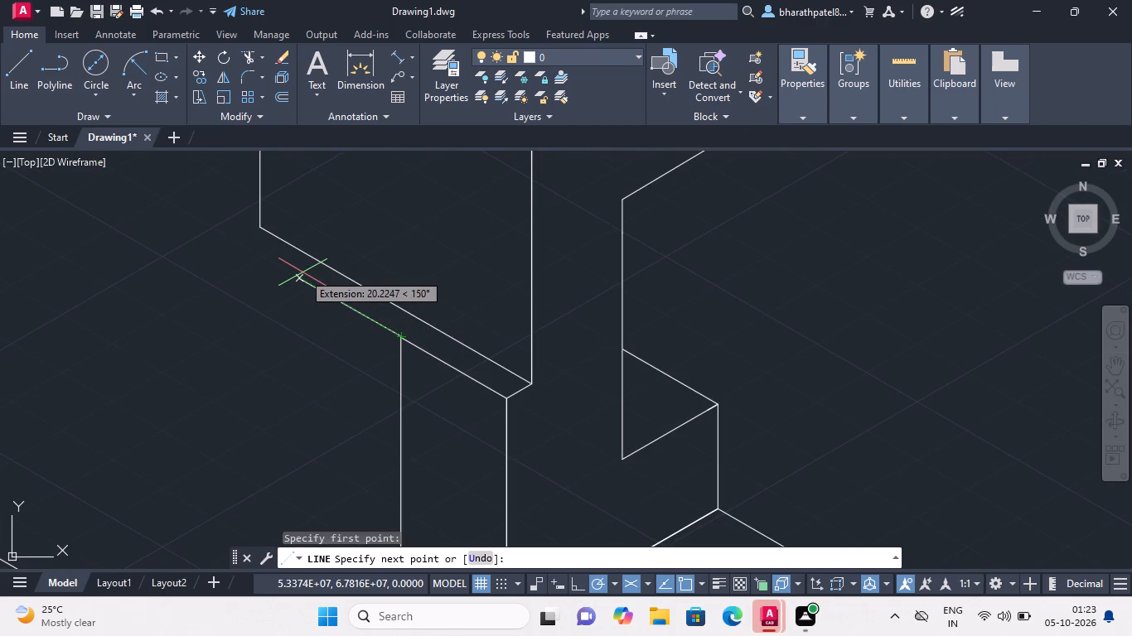
{"action": "type", "text": "12"}
{"action": "key", "text": "Return"}
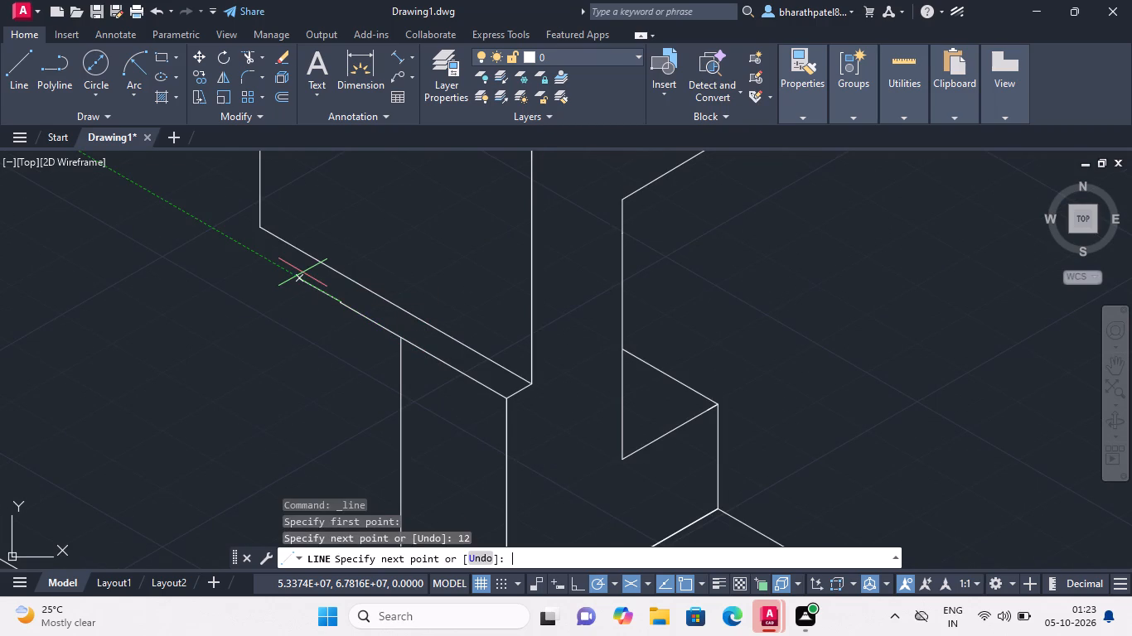
{"action": "scroll", "coordinate": [225, 433], "scroll_direction": "down", "scroll_amount": 3}
{"action": "scroll", "coordinate": [225, 481], "scroll_direction": "up", "scroll_amount": 1}
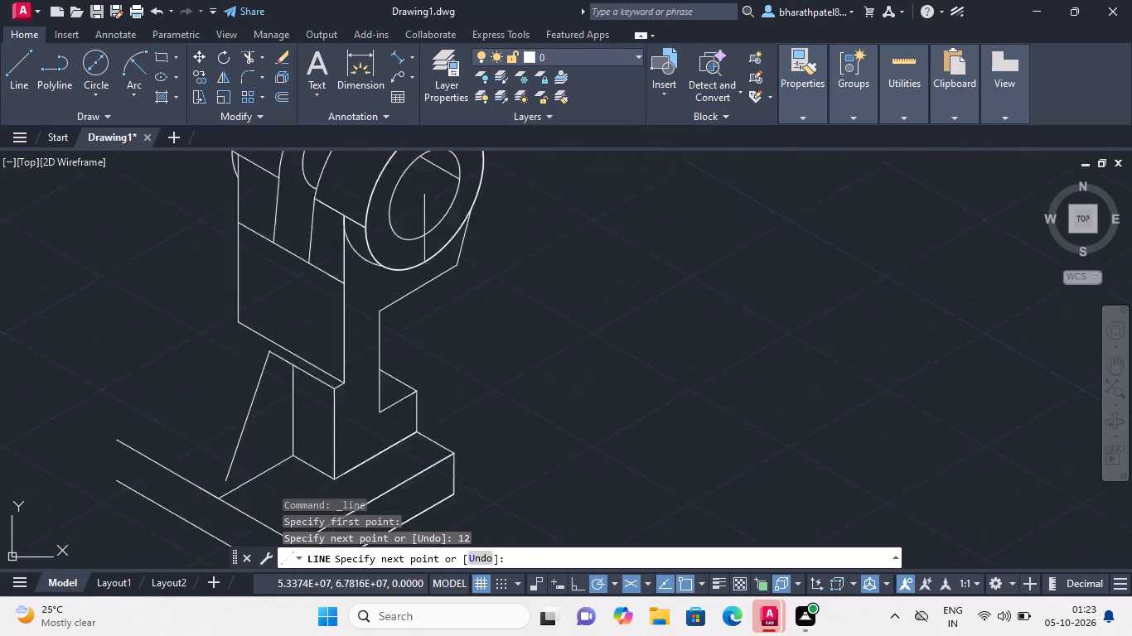
{"action": "scroll", "coordinate": [225, 481], "scroll_direction": "up", "scroll_amount": 3}
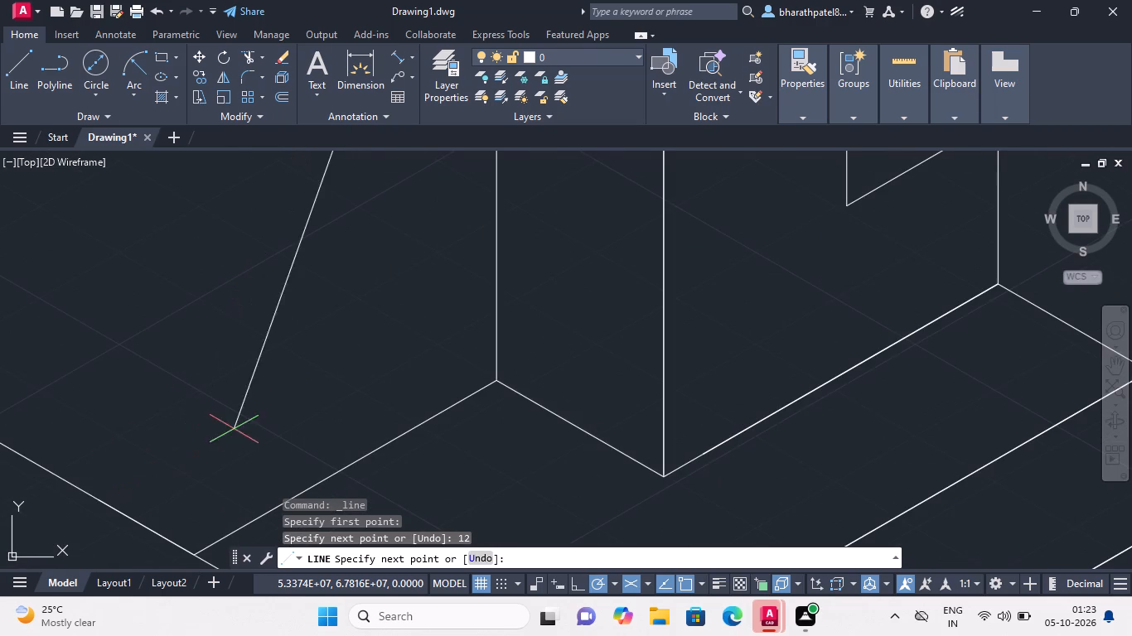
{"action": "key", "text": "Escape"}
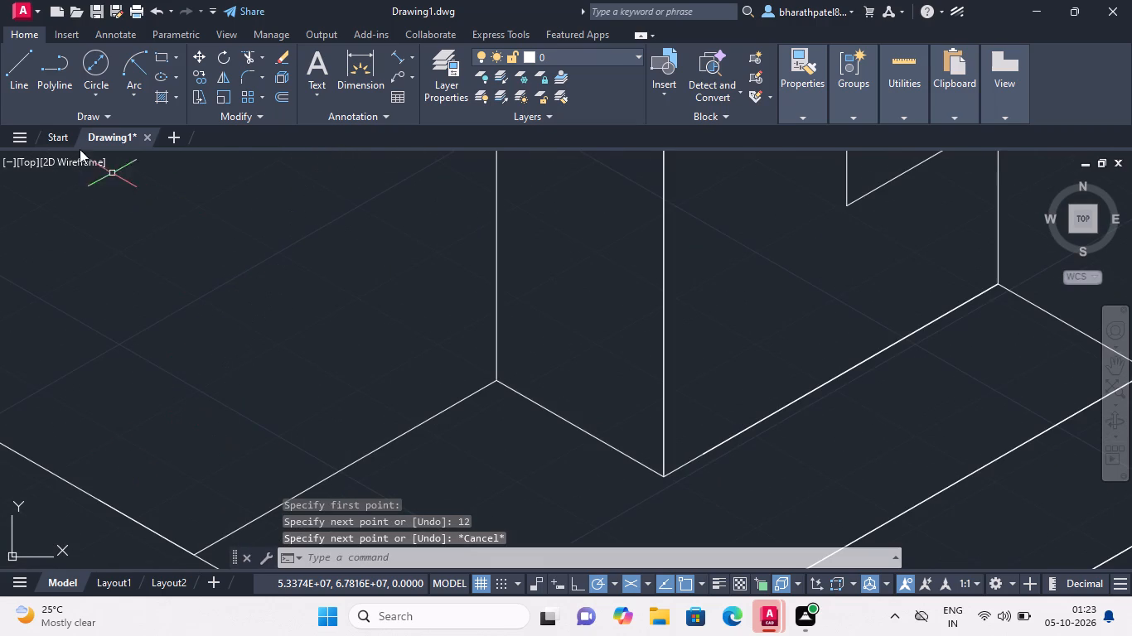
From the 210° line's end on the base edge, draw 12 at 150°, continuing up to the outer end of the rib-top 12-long line.
{"action": "left_click", "coordinate": [5, 68]}
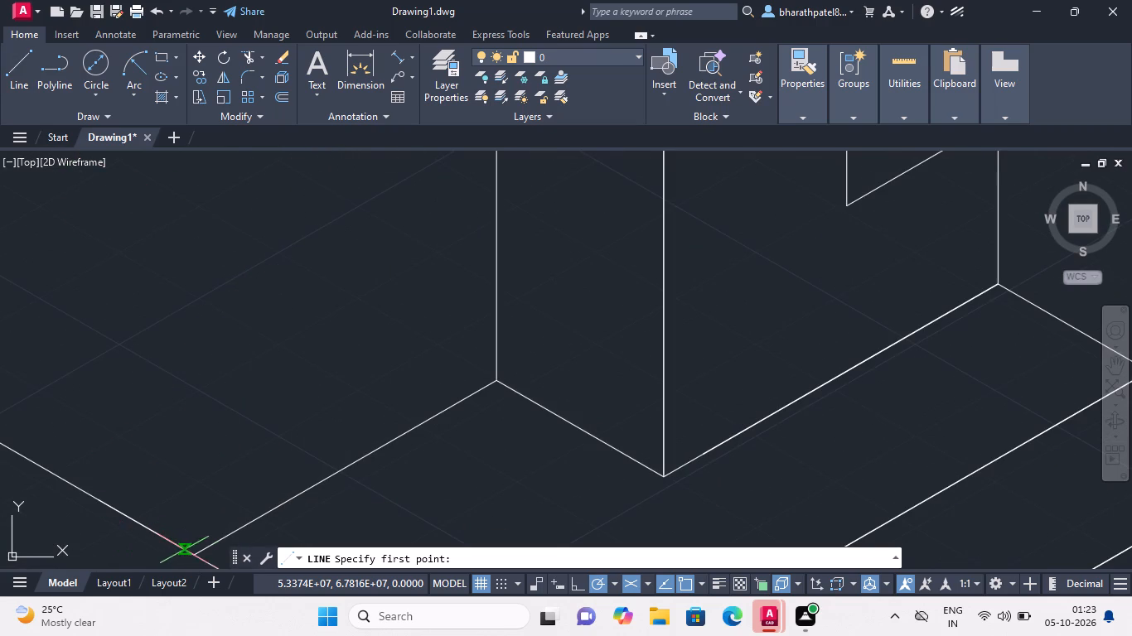
{"action": "left_click", "coordinate": [196, 554]}
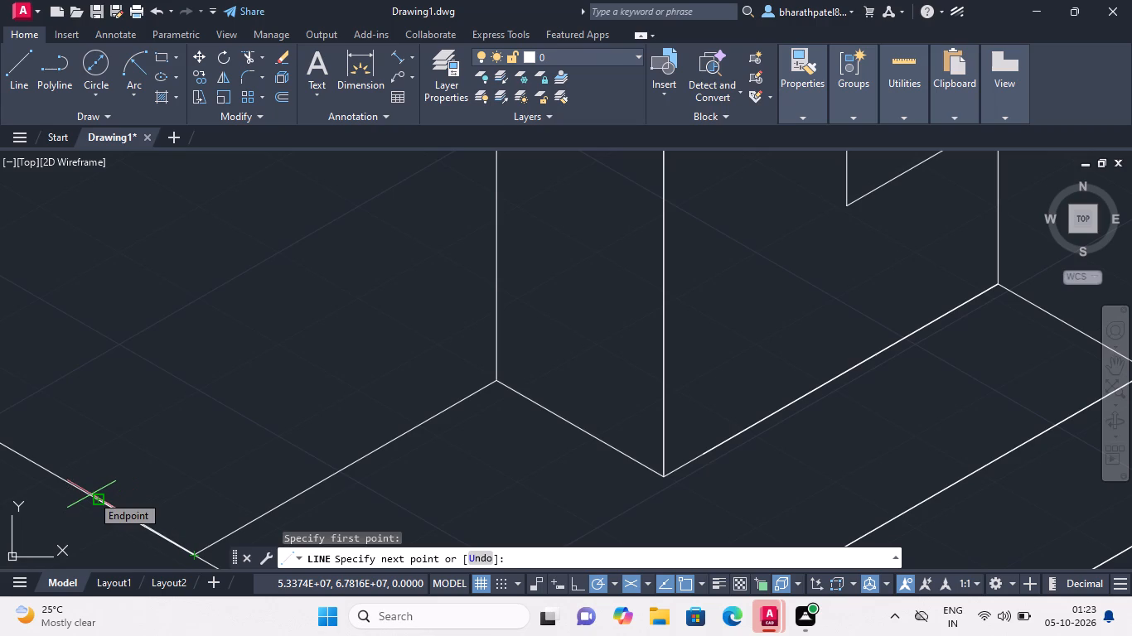
{"action": "type", "text": "12"}
{"action": "key", "text": "Return"}
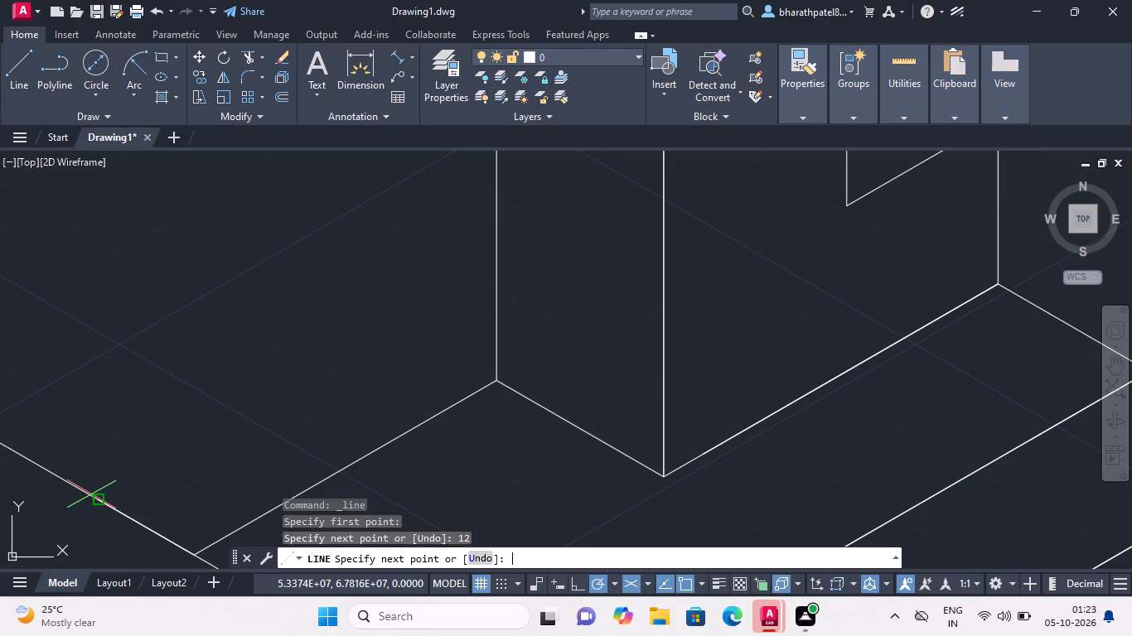
{"action": "scroll", "coordinate": [85, 502], "scroll_direction": "down", "scroll_amount": 3}
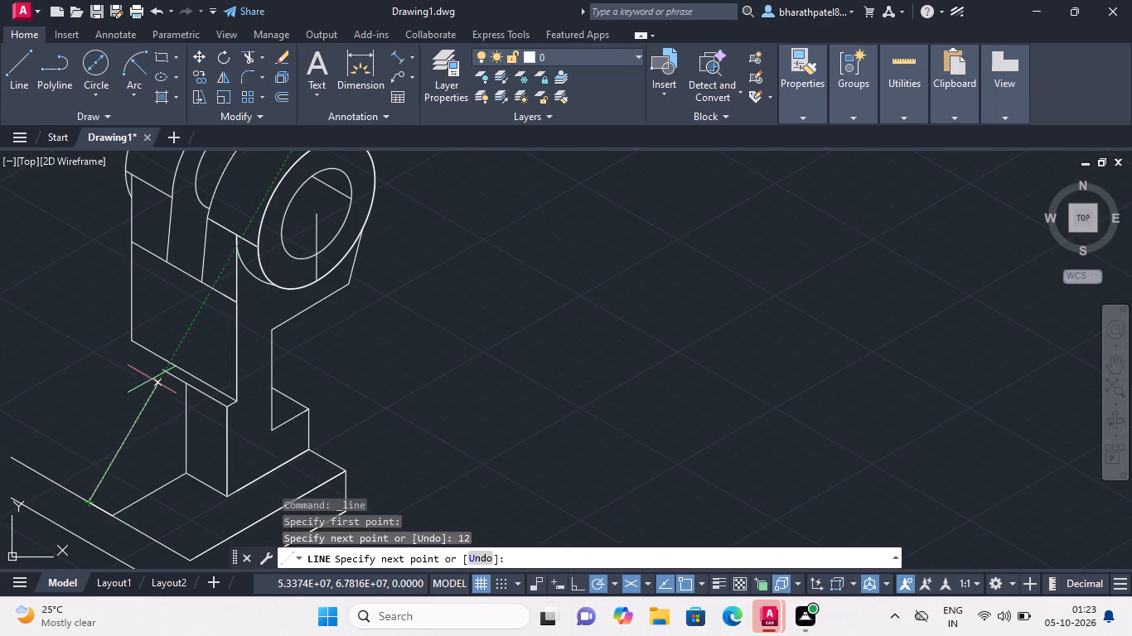
{"action": "scroll", "coordinate": [158, 373], "scroll_direction": "up", "scroll_amount": 3}
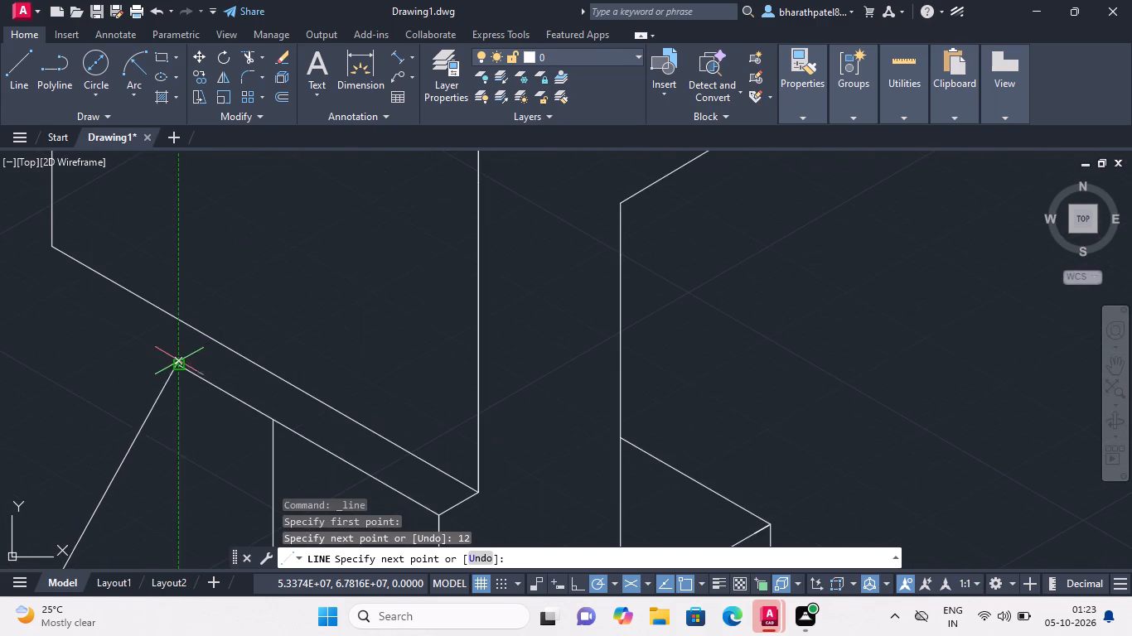
{"action": "left_click", "coordinate": [175, 369]}
{"action": "key", "text": "Escape"}
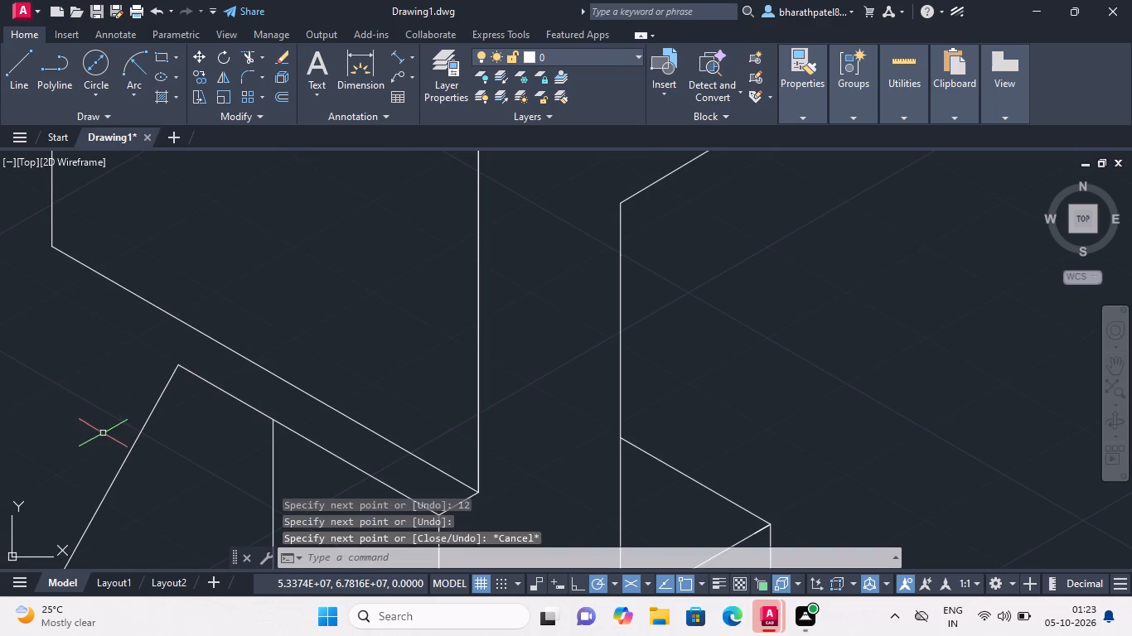
Draw a sloping line from the 210° line's end on the base edge to the top of the rib's rear vertical edge.
{"action": "left_click", "coordinate": [17, 64]}
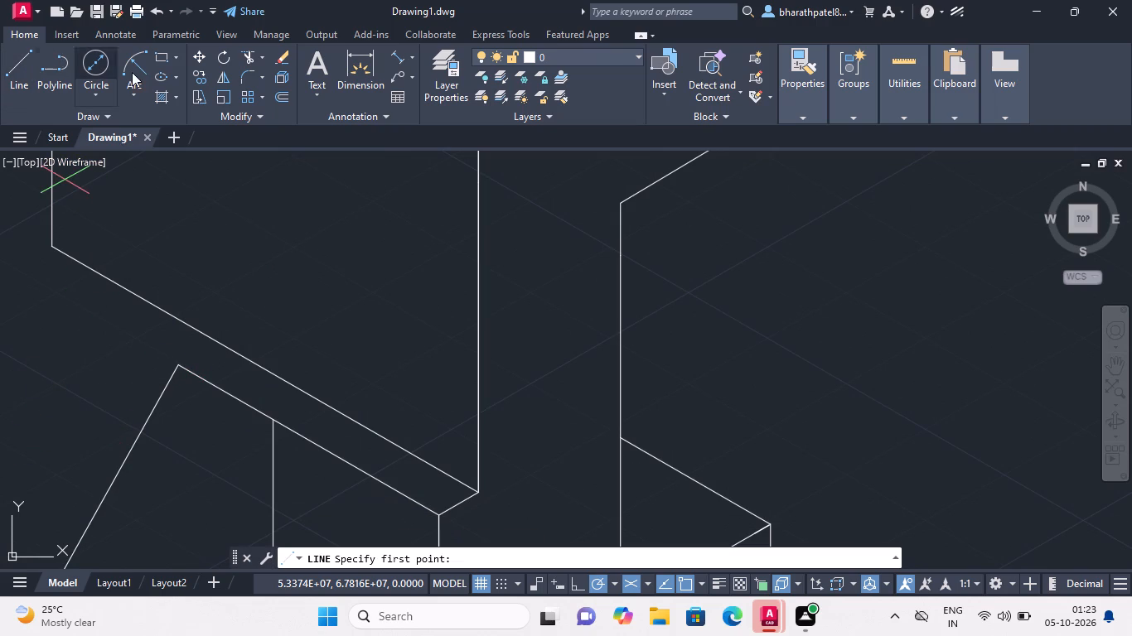
{"action": "scroll", "coordinate": [137, 86], "scroll_direction": "down", "scroll_amount": 3}
{"action": "scroll", "coordinate": [145, 257], "scroll_direction": "down", "scroll_amount": 6}
{"action": "scroll", "coordinate": [136, 293], "scroll_direction": "up", "scroll_amount": 4}
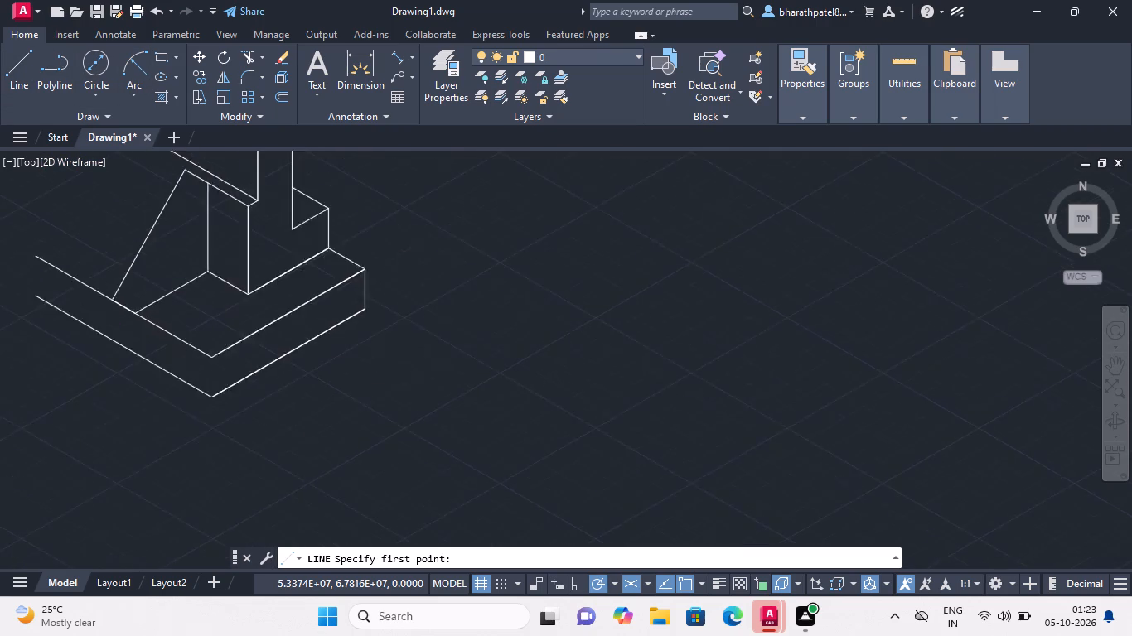
{"action": "scroll", "coordinate": [136, 293], "scroll_direction": "up", "scroll_amount": 1}
{"action": "left_click", "coordinate": [133, 341]}
{"action": "scroll", "coordinate": [133, 341], "scroll_direction": "down", "scroll_amount": 4}
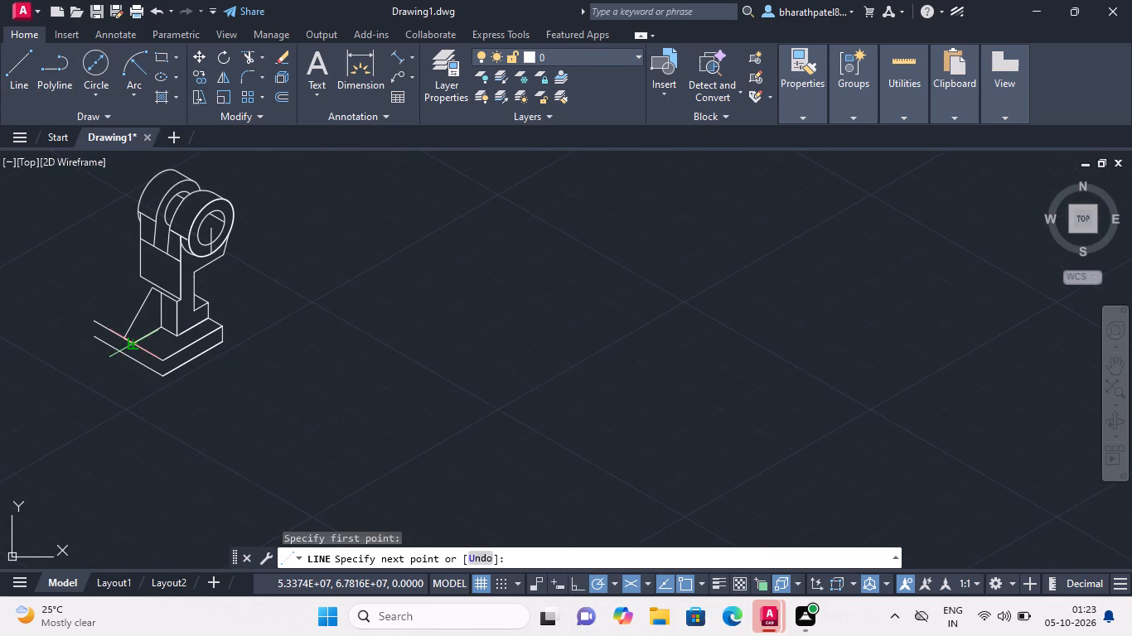
{"action": "scroll", "coordinate": [167, 292], "scroll_direction": "up", "scroll_amount": 4}
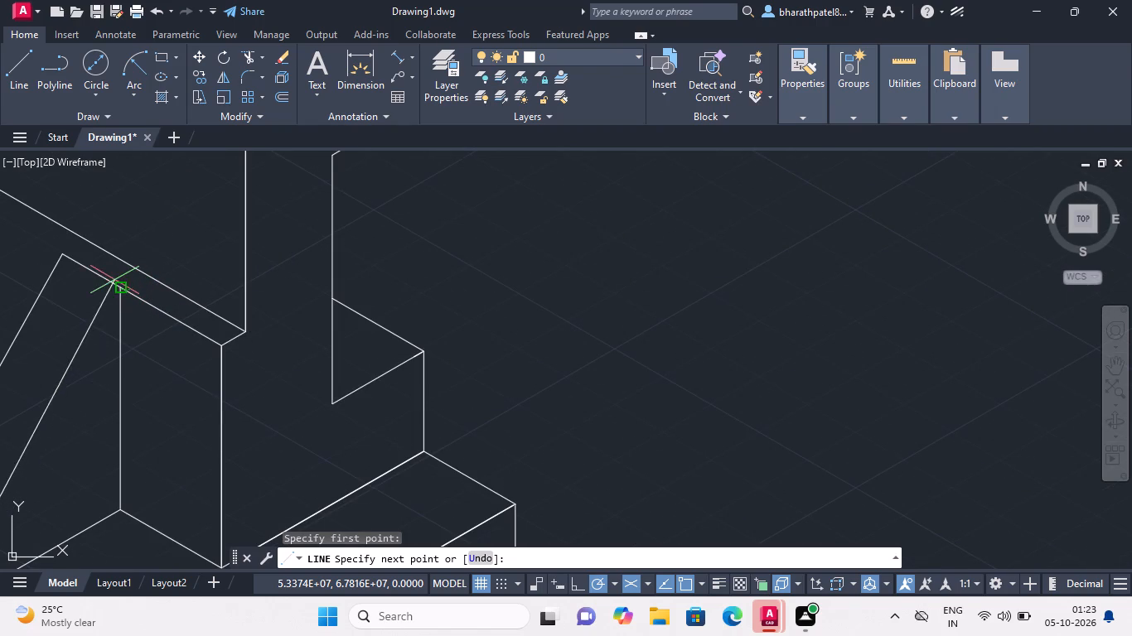
{"action": "left_click", "coordinate": [120, 289]}
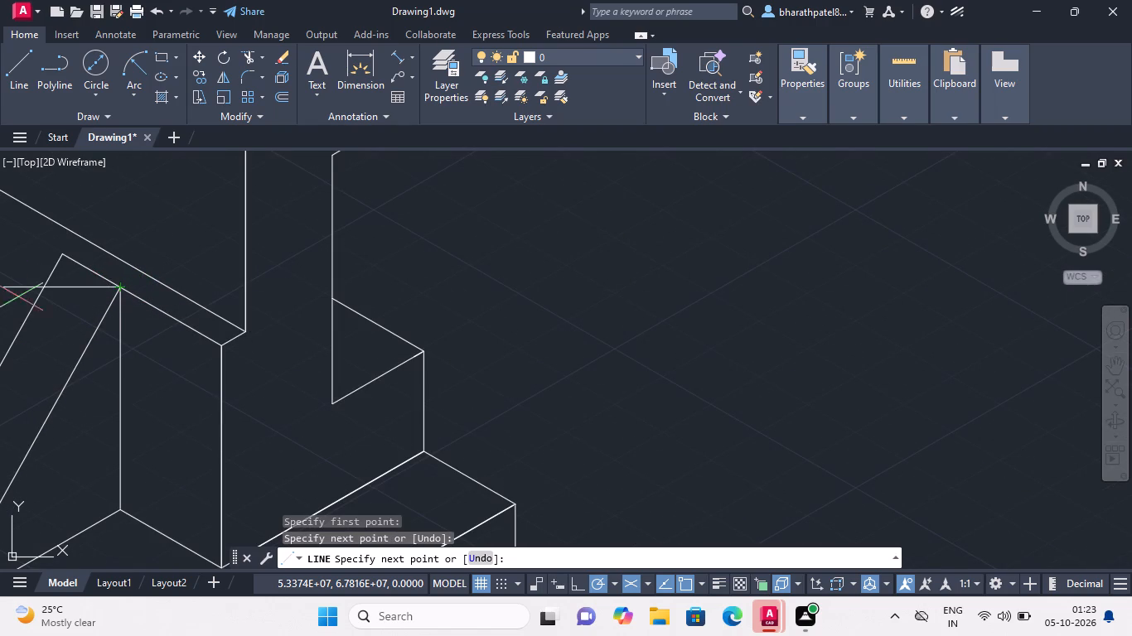
{"action": "key", "text": "Escape"}
From the outer sloping line's top end, draw a 21-long line at 150°, continuing at 30° past the upright block's lower corner.
{"action": "scroll", "coordinate": [93, 312], "scroll_direction": "down", "scroll_amount": 3}
{"action": "scroll", "coordinate": [93, 313], "scroll_direction": "up", "scroll_amount": 1}
{"action": "scroll", "coordinate": [93, 314], "scroll_direction": "down", "scroll_amount": 1}
{"action": "scroll", "coordinate": [55, 283], "scroll_direction": "up", "scroll_amount": 3}
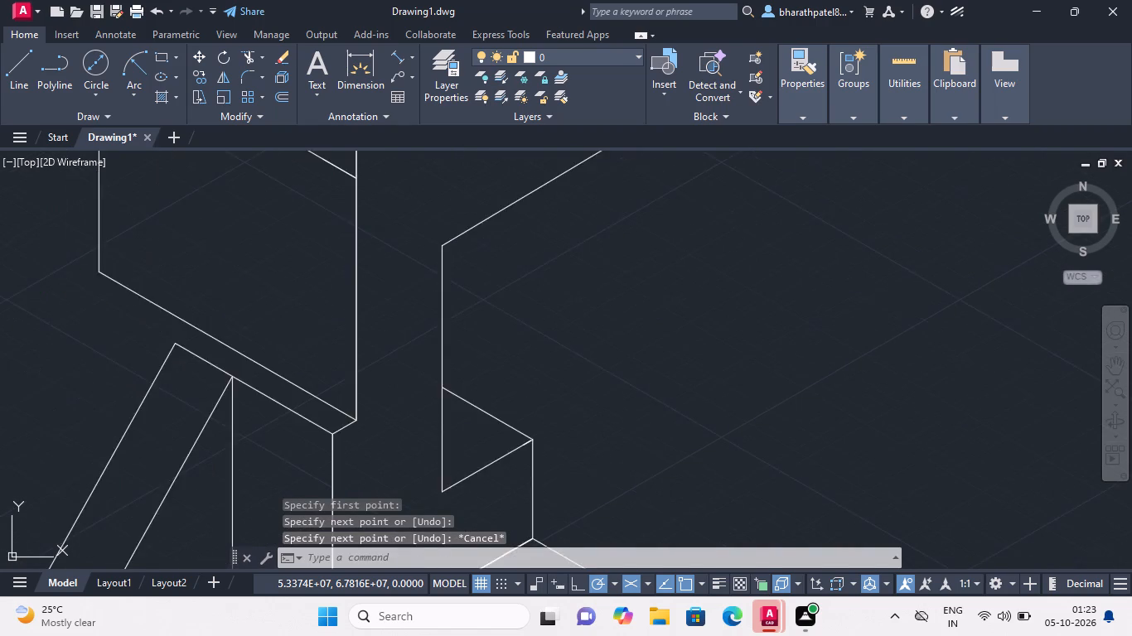
{"action": "scroll", "coordinate": [55, 283], "scroll_direction": "up", "scroll_amount": 1}
{"action": "left_click", "coordinate": [11, 81]}
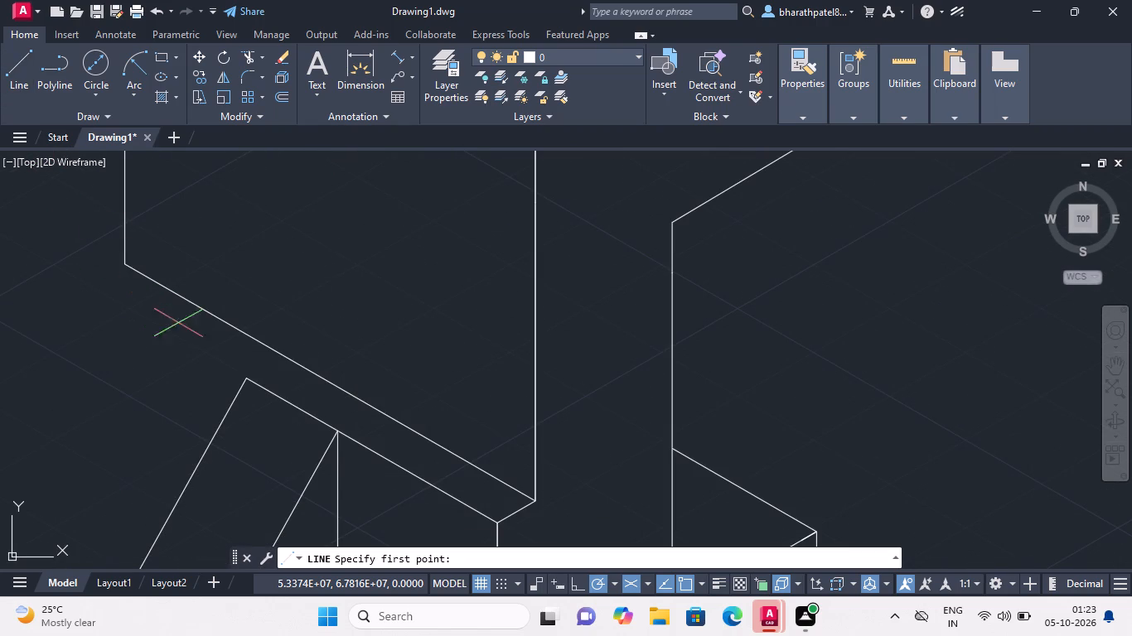
{"action": "left_click", "coordinate": [244, 381]}
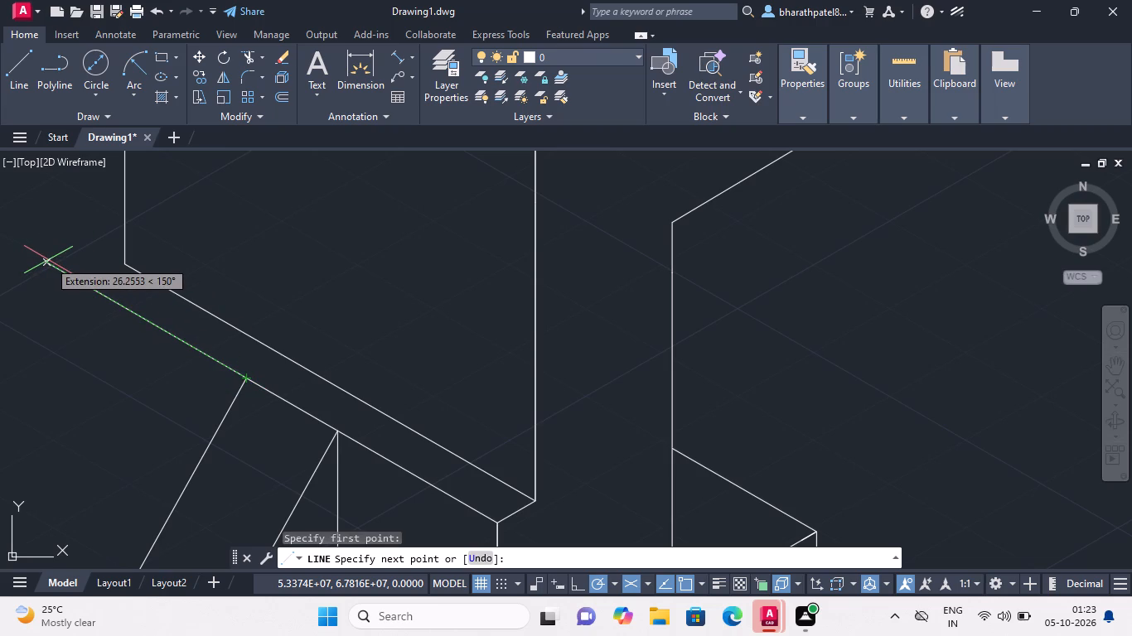
{"action": "type", "text": "21"}
{"action": "key", "text": "Return"}
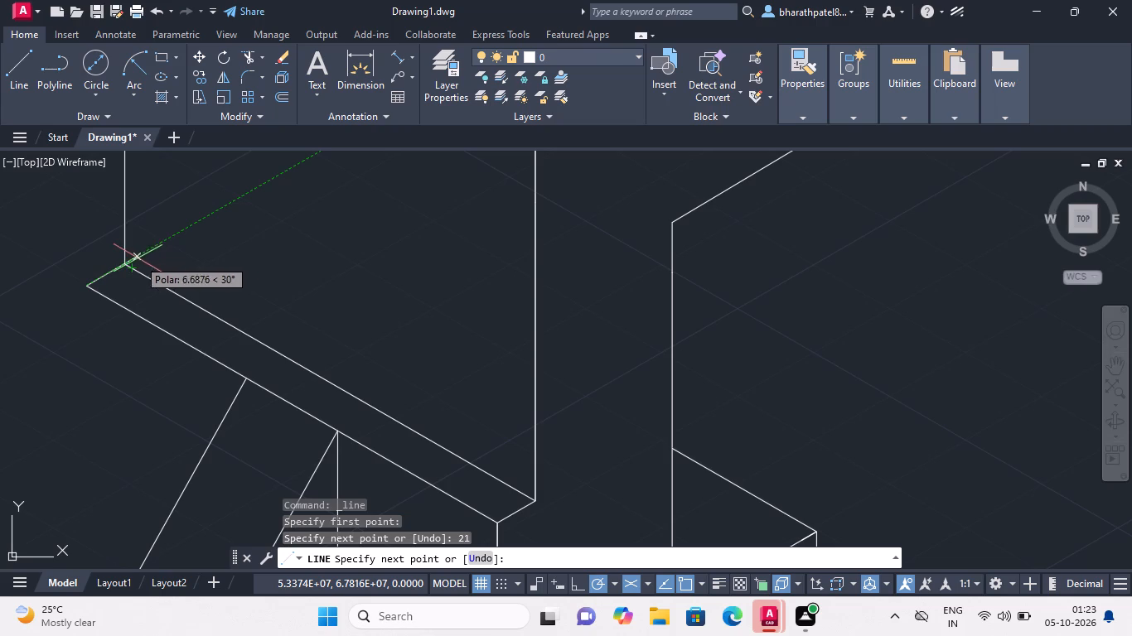
{"action": "scroll", "coordinate": [127, 259], "scroll_direction": "up", "scroll_amount": 3}
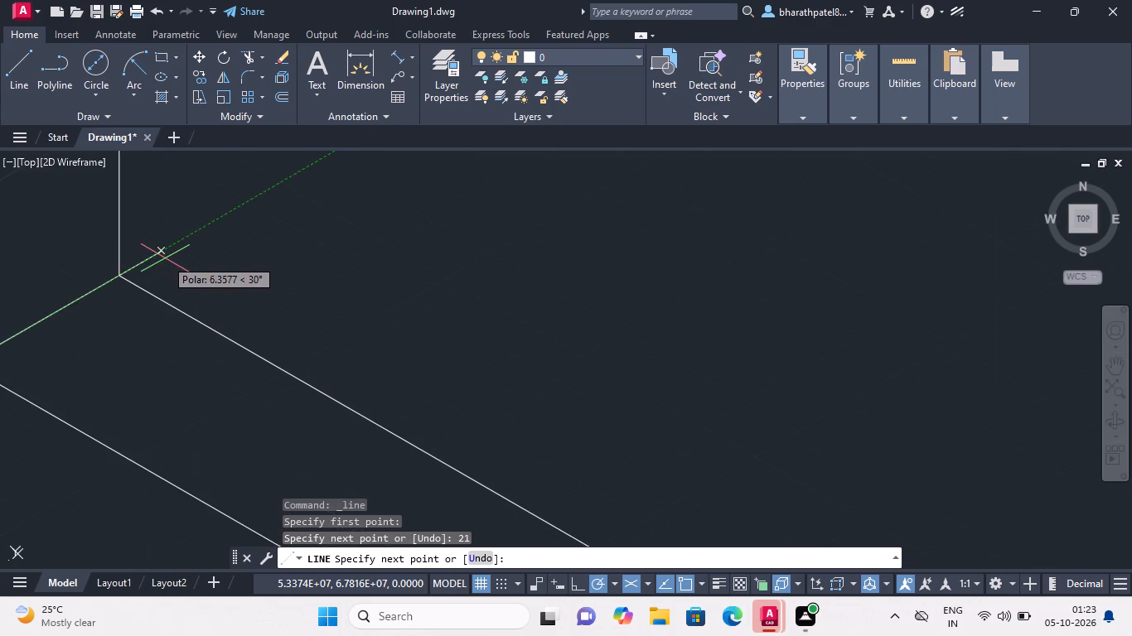
{"action": "left_click", "coordinate": [165, 258]}
{"action": "key", "text": "Escape"}
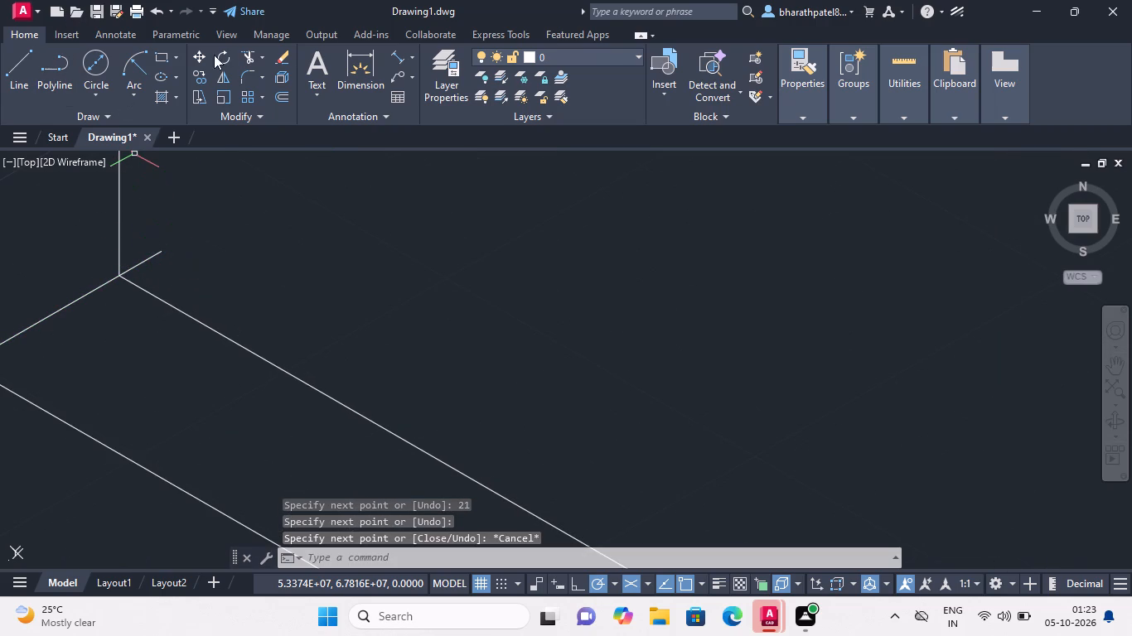
Trim the end of the 30° line that overshoots the upright block's lower corner.
{"action": "left_click", "coordinate": [249, 55]}
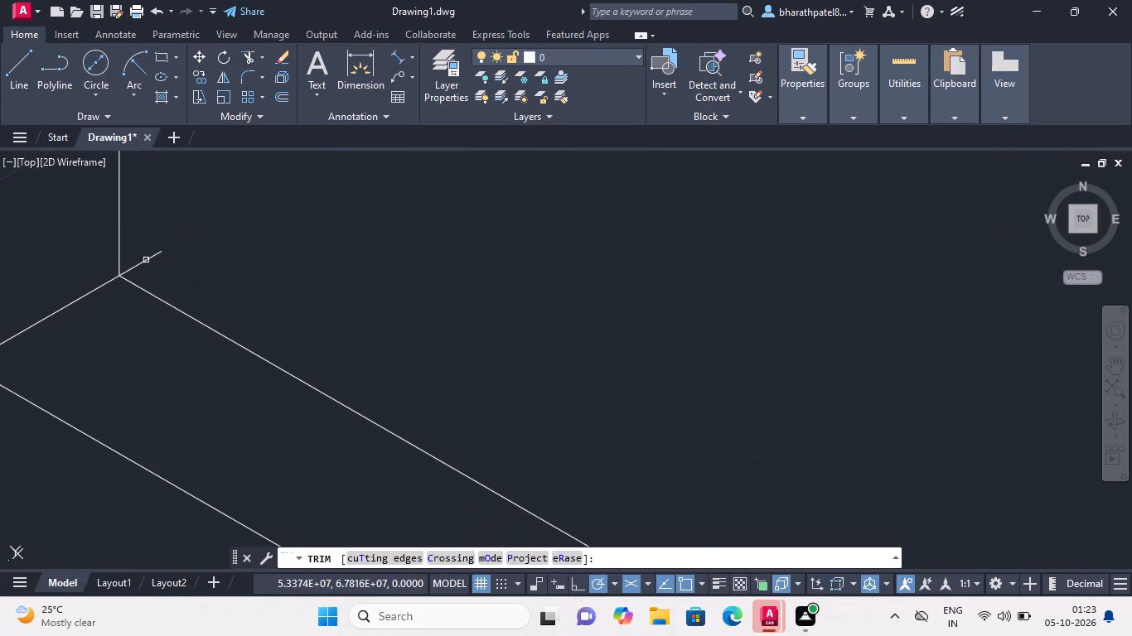
{"action": "left_click", "coordinate": [147, 261]}
From the ledge's outer corner, draw a 40-long vertical line at 270°, continuing to the midpoint of the lower block's bottom edge.
{"action": "scroll", "coordinate": [161, 249], "scroll_direction": "down", "scroll_amount": 5}
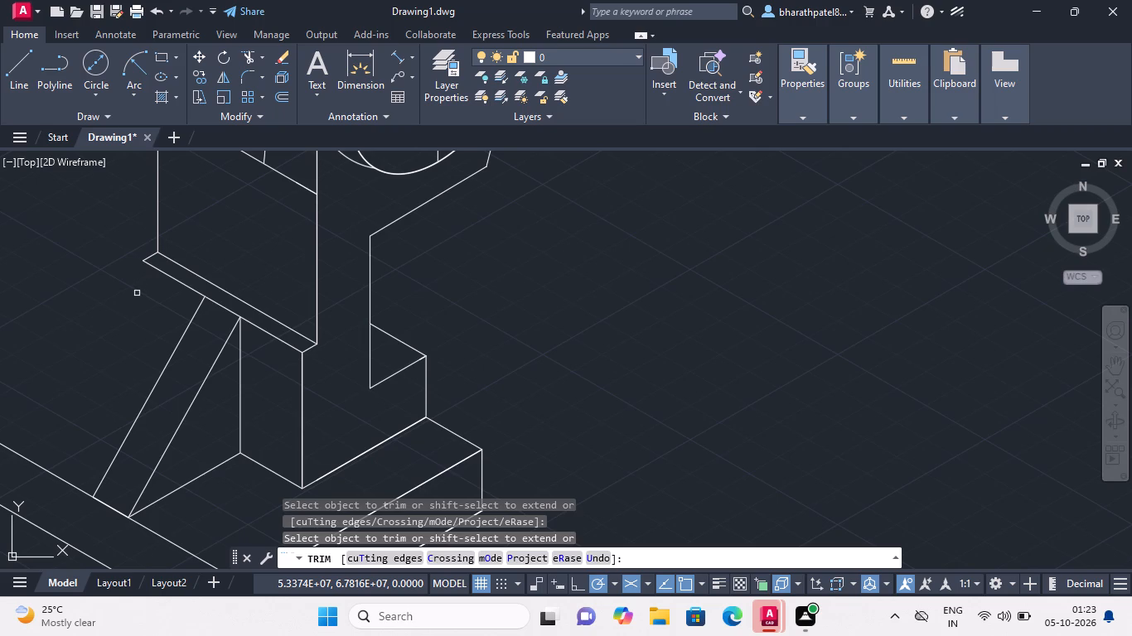
{"action": "left_click", "coordinate": [12, 63]}
{"action": "scroll", "coordinate": [140, 263], "scroll_direction": "up", "scroll_amount": 3}
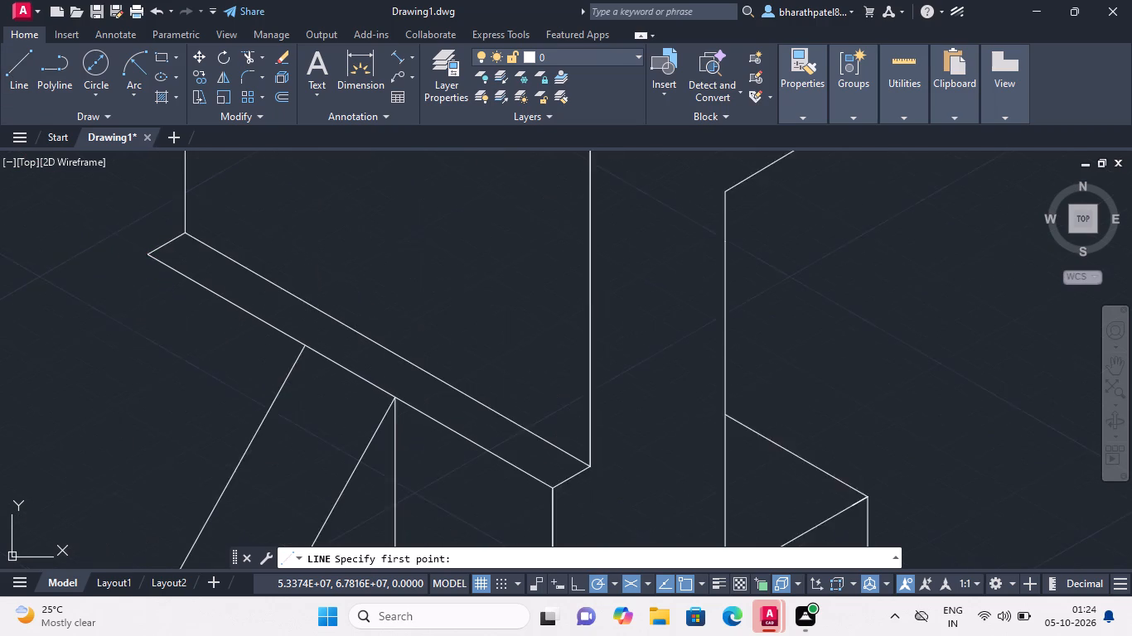
{"action": "left_click", "coordinate": [153, 248]}
{"action": "scroll", "coordinate": [152, 267], "scroll_direction": "down", "scroll_amount": 4}
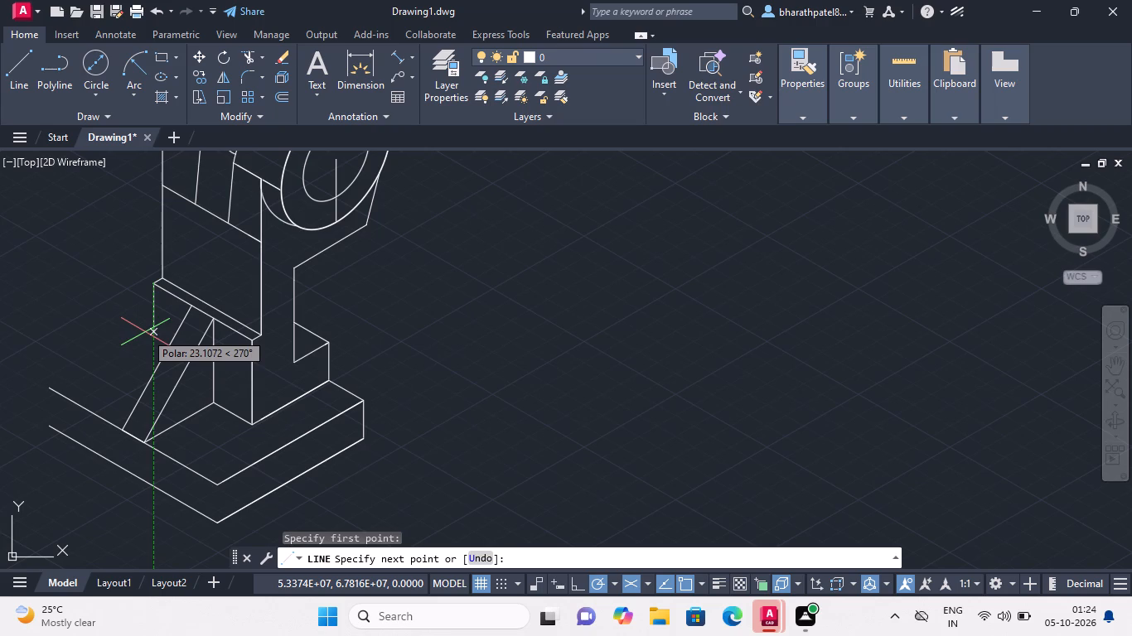
{"action": "key", "text": "4"}
{"action": "key", "text": "0"}
{"action": "key", "text": "Return"}
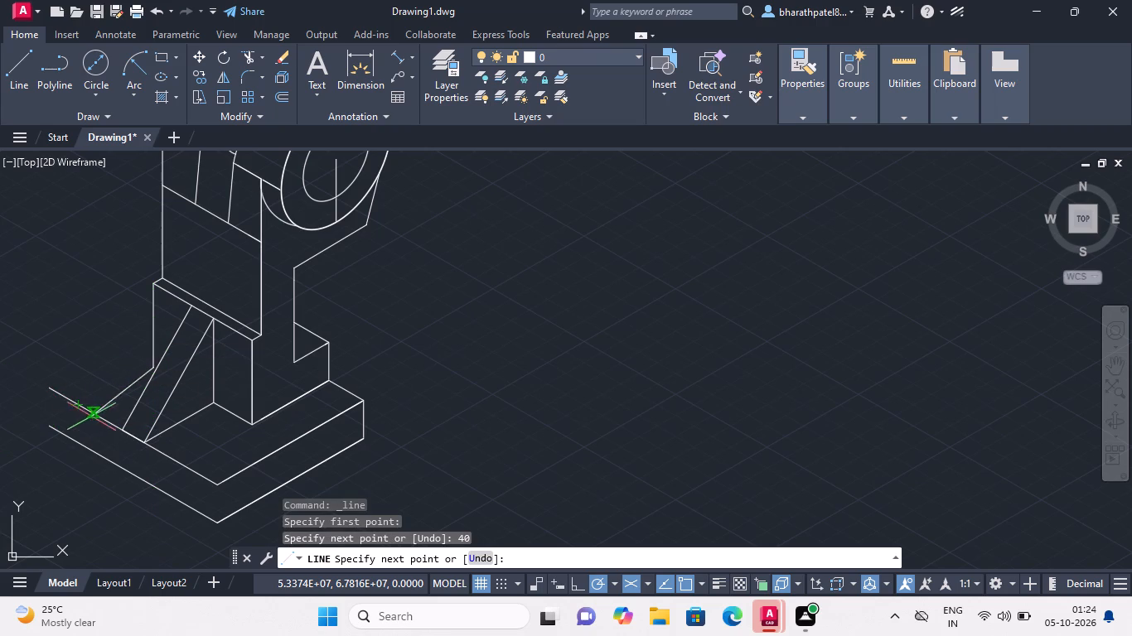
{"action": "left_click", "coordinate": [231, 417]}
{"action": "key", "text": "Escape"}
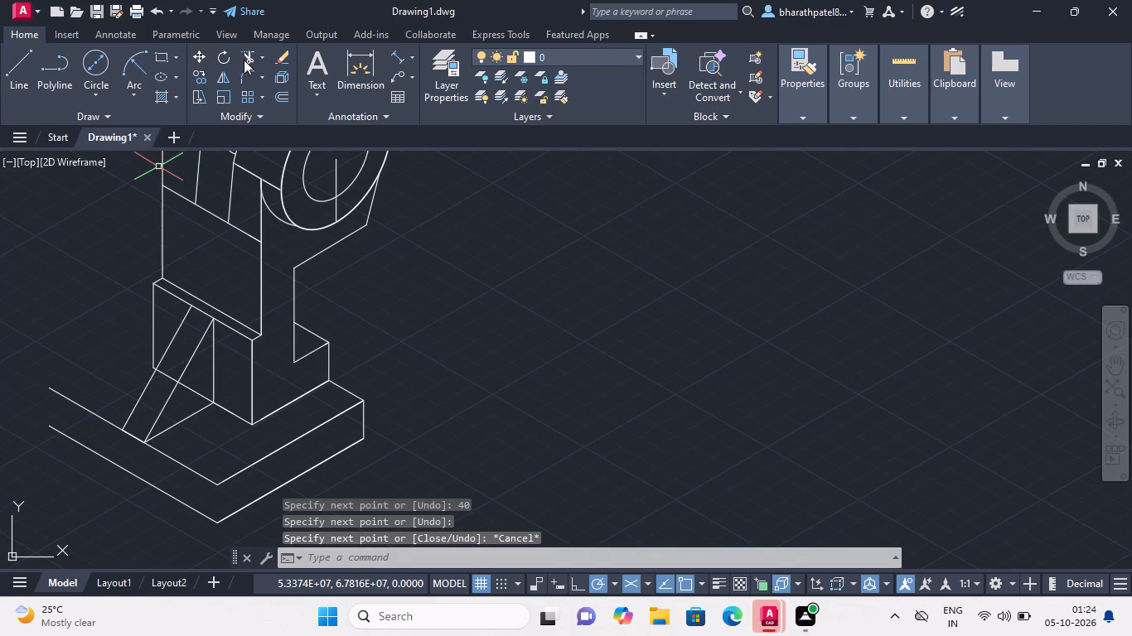
Trim the new bottom line between the web's two sloping lines and from the inner sloping line to the rib's vertical edge.
{"action": "left_click", "coordinate": [244, 59]}
{"action": "left_click", "coordinate": [170, 378]}
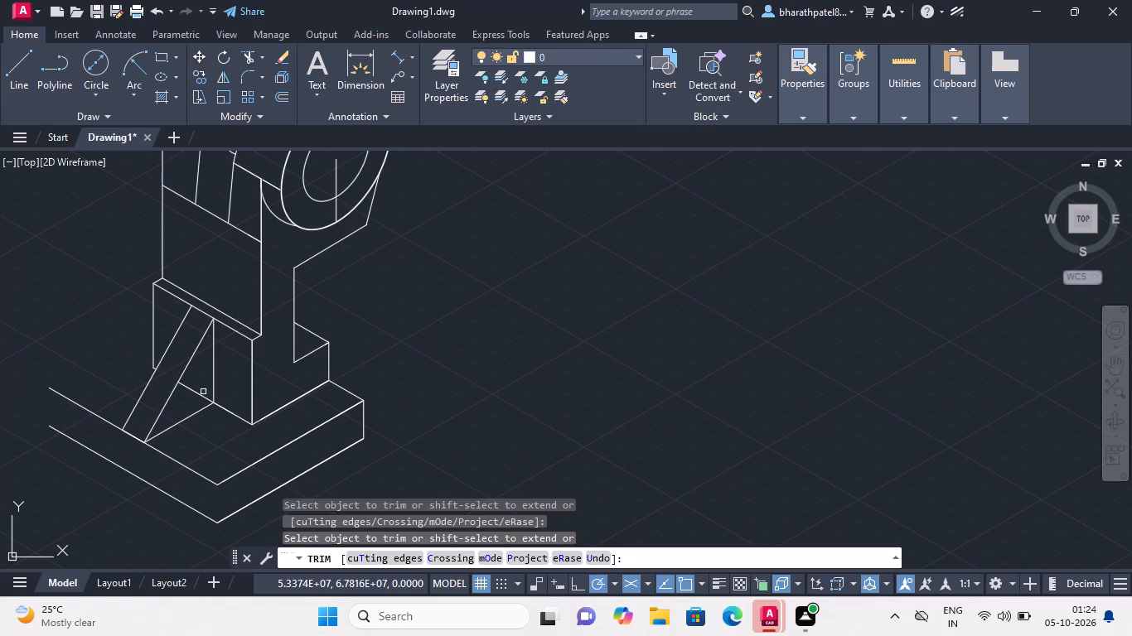
{"action": "left_click", "coordinate": [194, 394]}
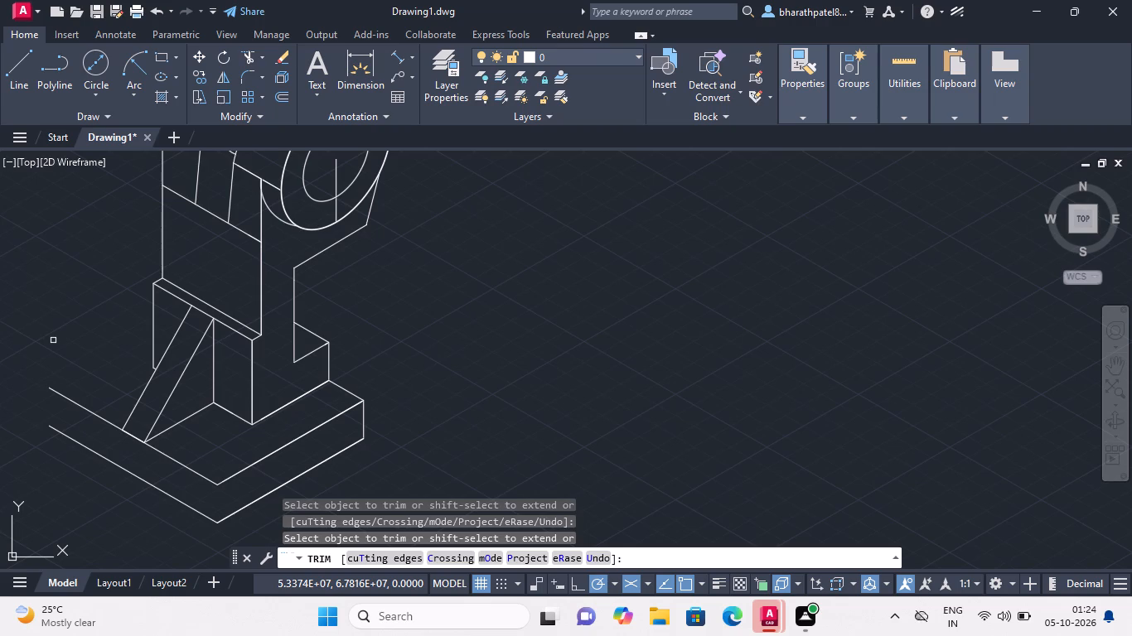
Draw a sloping line from the step's upper inner corner to the 30° edge beneath the hub.
{"action": "scroll", "coordinate": [291, 266], "scroll_direction": "down", "scroll_amount": 3}
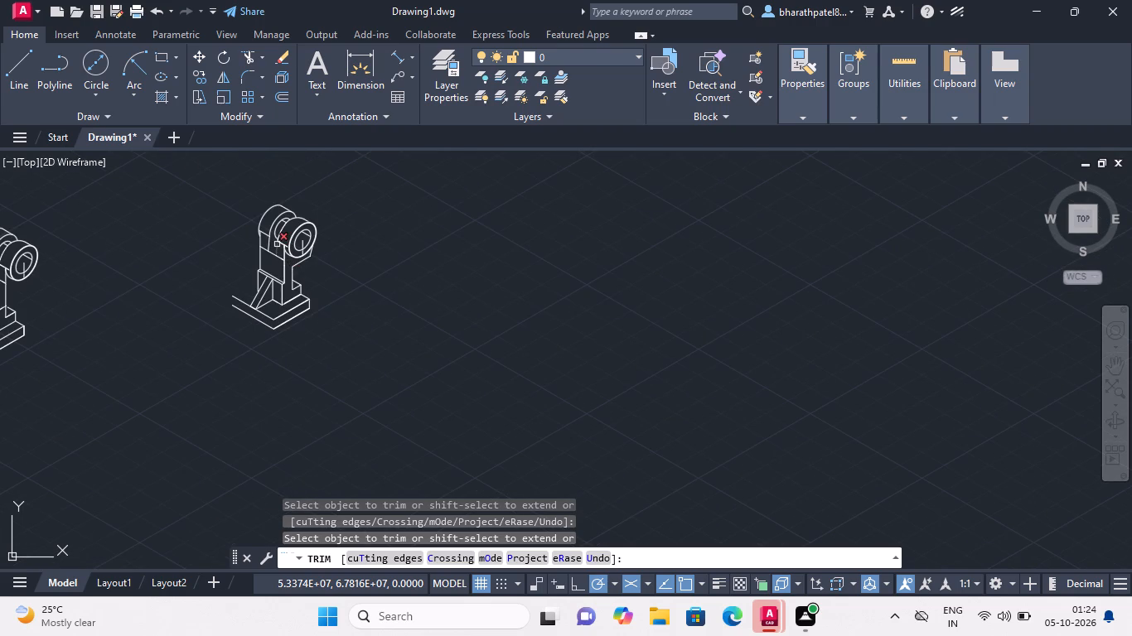
{"action": "scroll", "coordinate": [251, 223], "scroll_direction": "up", "scroll_amount": 1}
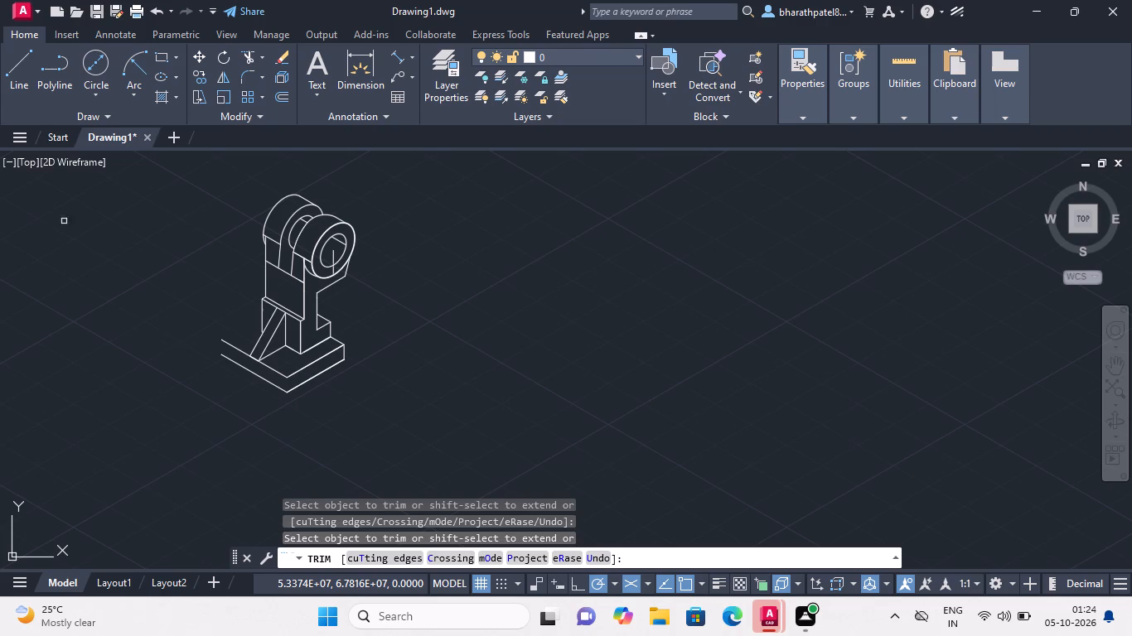
{"action": "left_click", "coordinate": [16, 68]}
{"action": "scroll", "coordinate": [330, 274], "scroll_direction": "up", "scroll_amount": 1}
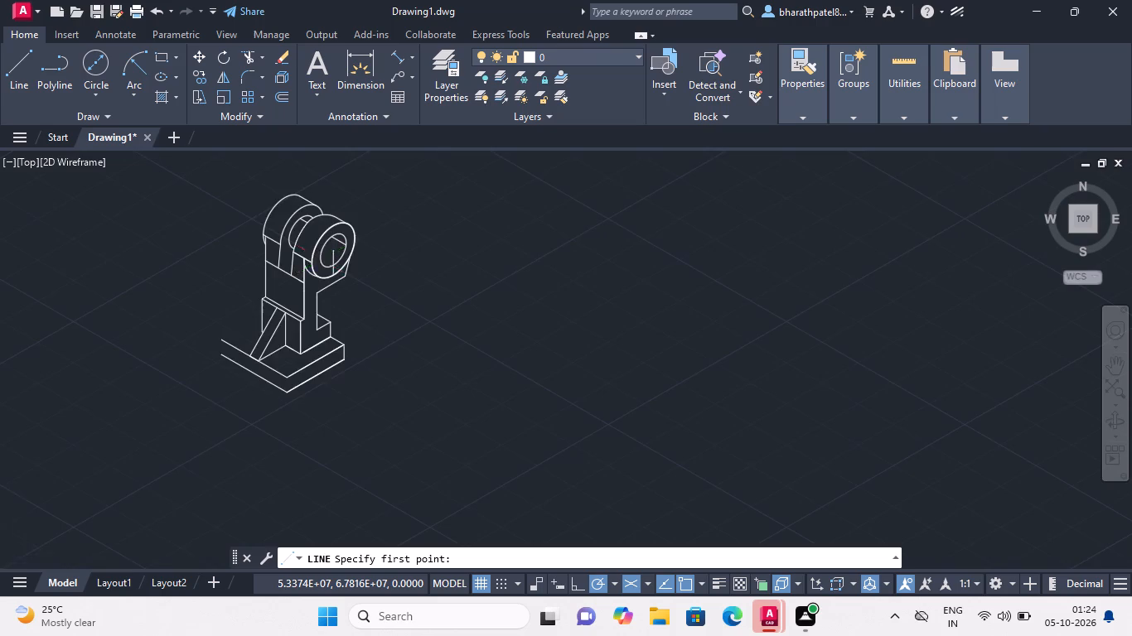
{"action": "scroll", "coordinate": [330, 274], "scroll_direction": "up", "scroll_amount": 4}
{"action": "scroll", "coordinate": [333, 323], "scroll_direction": "down", "scroll_amount": 4}
{"action": "scroll", "coordinate": [326, 369], "scroll_direction": "up", "scroll_amount": 4}
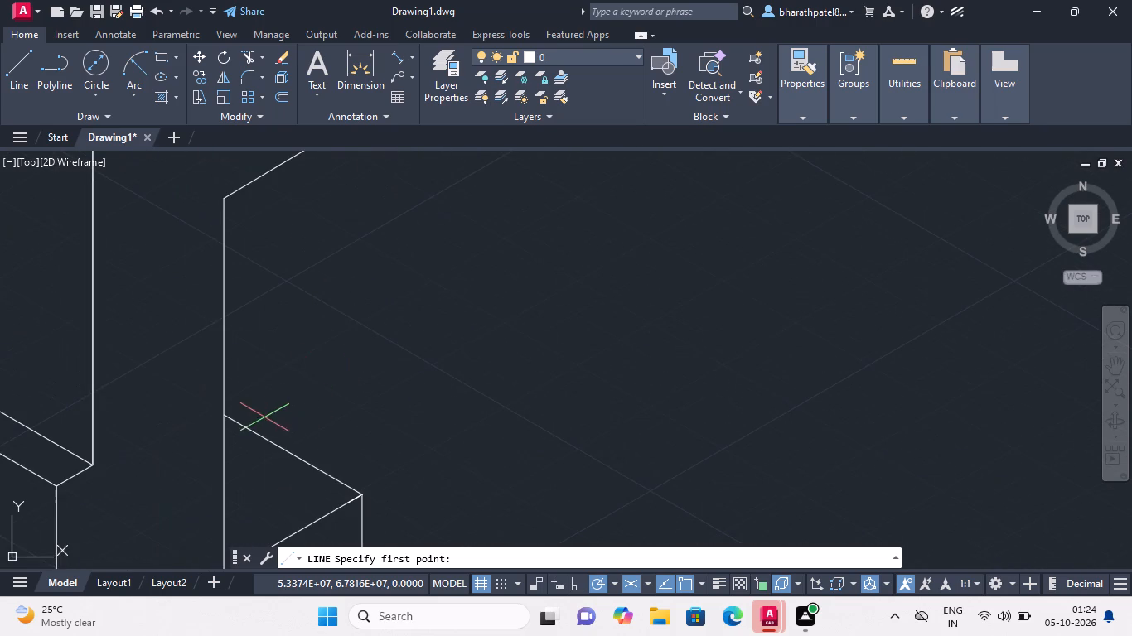
{"action": "left_click", "coordinate": [220, 416]}
{"action": "scroll", "coordinate": [244, 397], "scroll_direction": "down", "scroll_amount": 4}
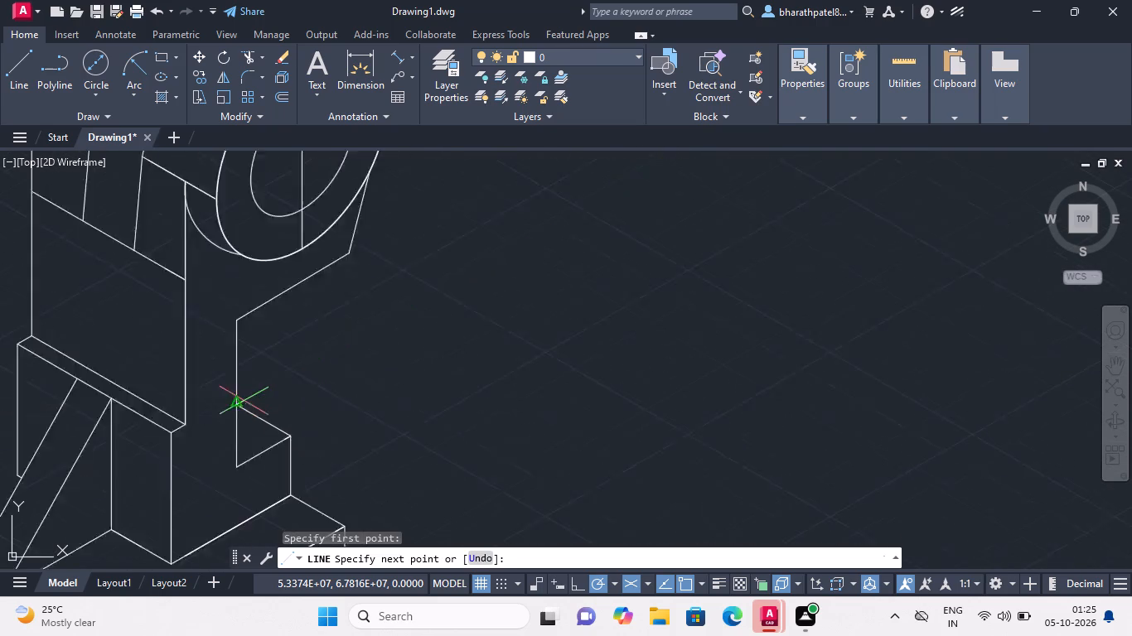
{"action": "scroll", "coordinate": [244, 402], "scroll_direction": "down", "scroll_amount": 1}
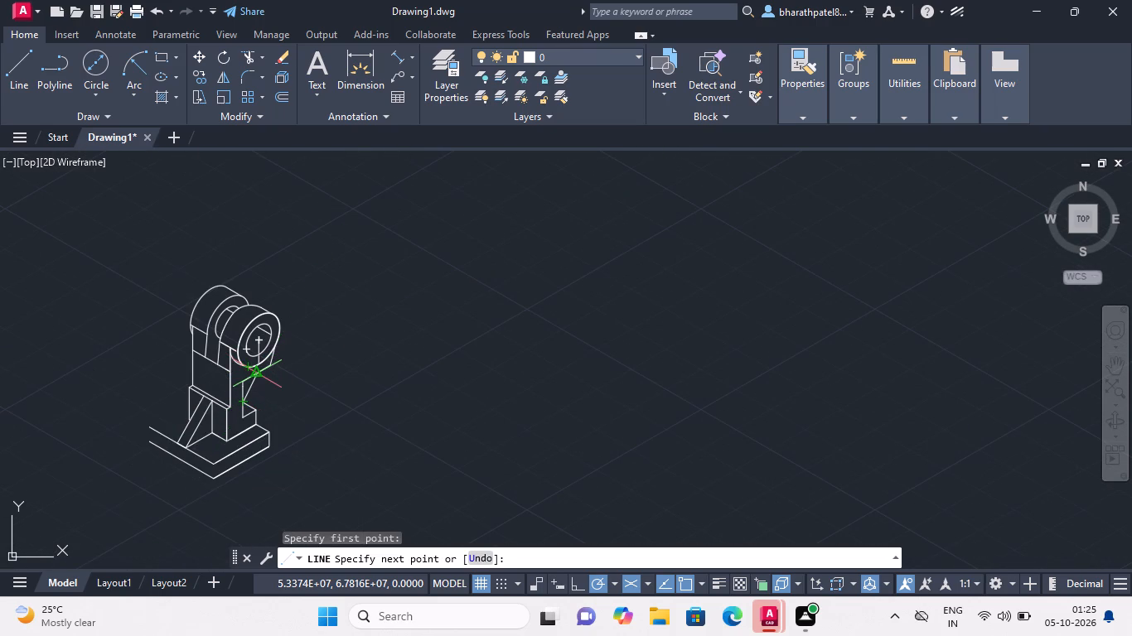
{"action": "scroll", "coordinate": [256, 378], "scroll_direction": "up", "scroll_amount": 3}
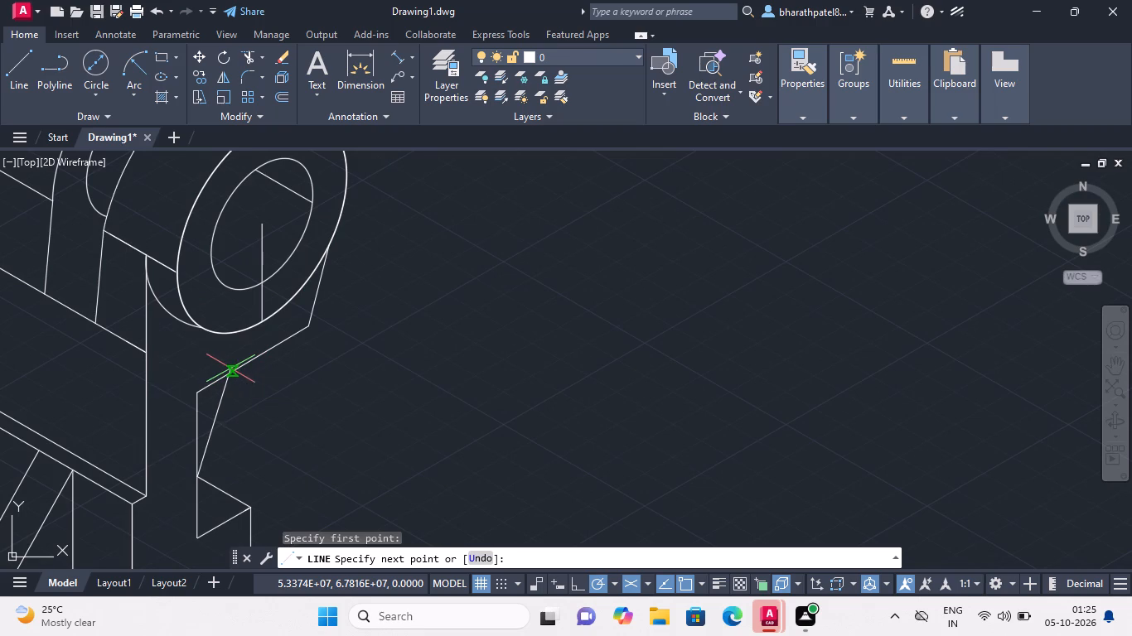
{"action": "left_click", "coordinate": [242, 366]}
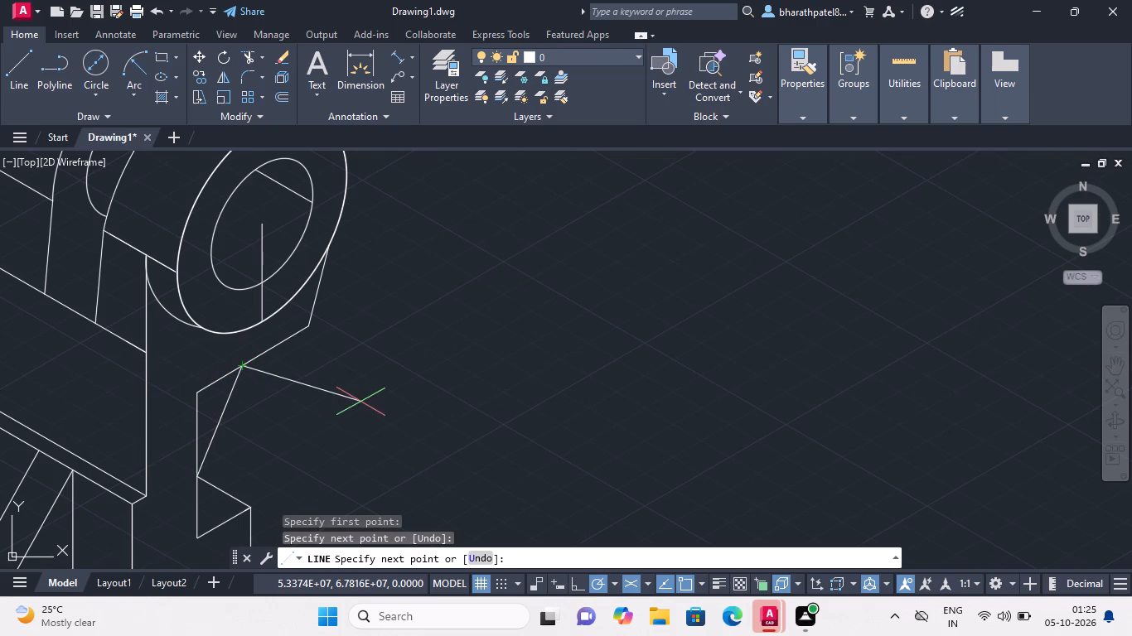
{"action": "key", "text": "Escape"}
Draw a line at about 30° from the open far end of the base plate's upper side edge toward the back.
{"action": "scroll", "coordinate": [350, 391], "scroll_direction": "down", "scroll_amount": 4}
{"action": "scroll", "coordinate": [313, 436], "scroll_direction": "up", "scroll_amount": 4}
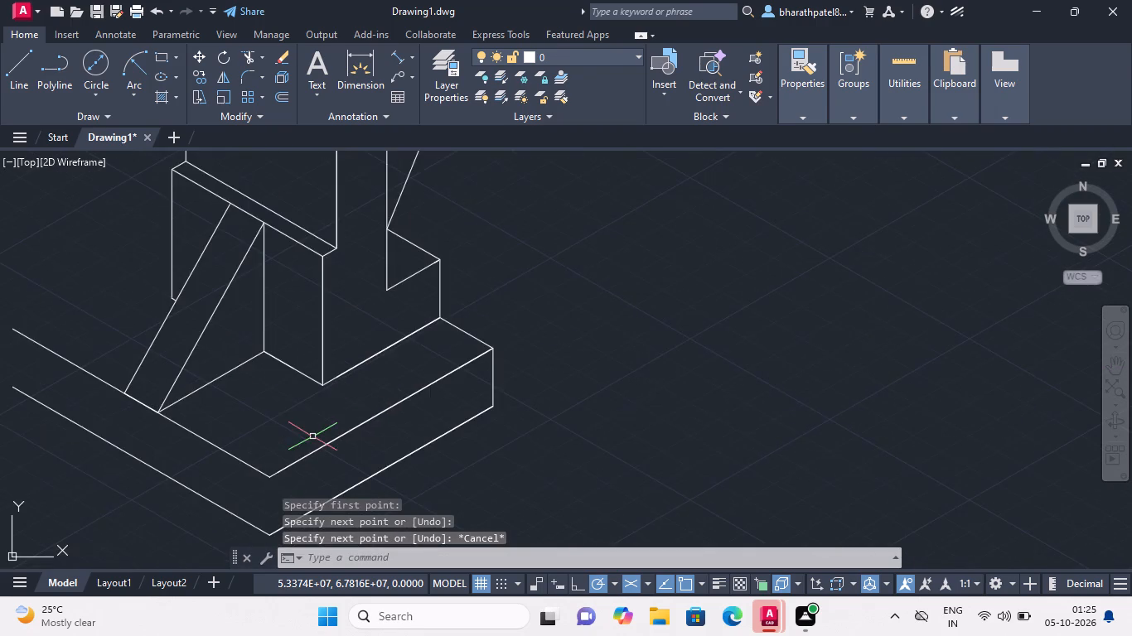
{"action": "scroll", "coordinate": [308, 436], "scroll_direction": "down", "scroll_amount": 3}
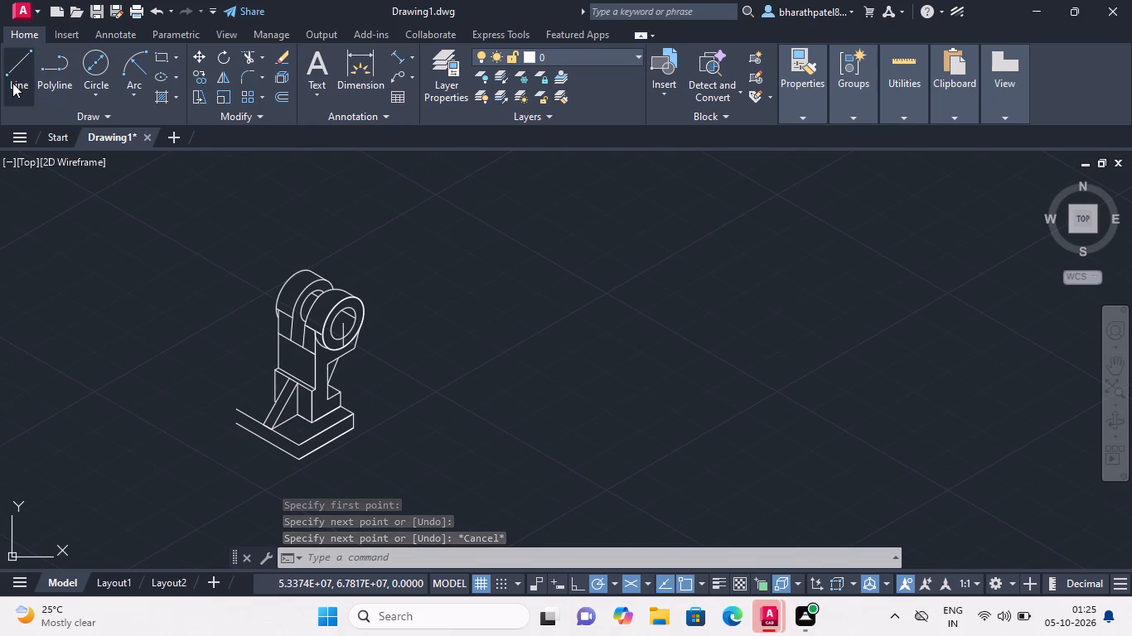
{"action": "left_click", "coordinate": [12, 71]}
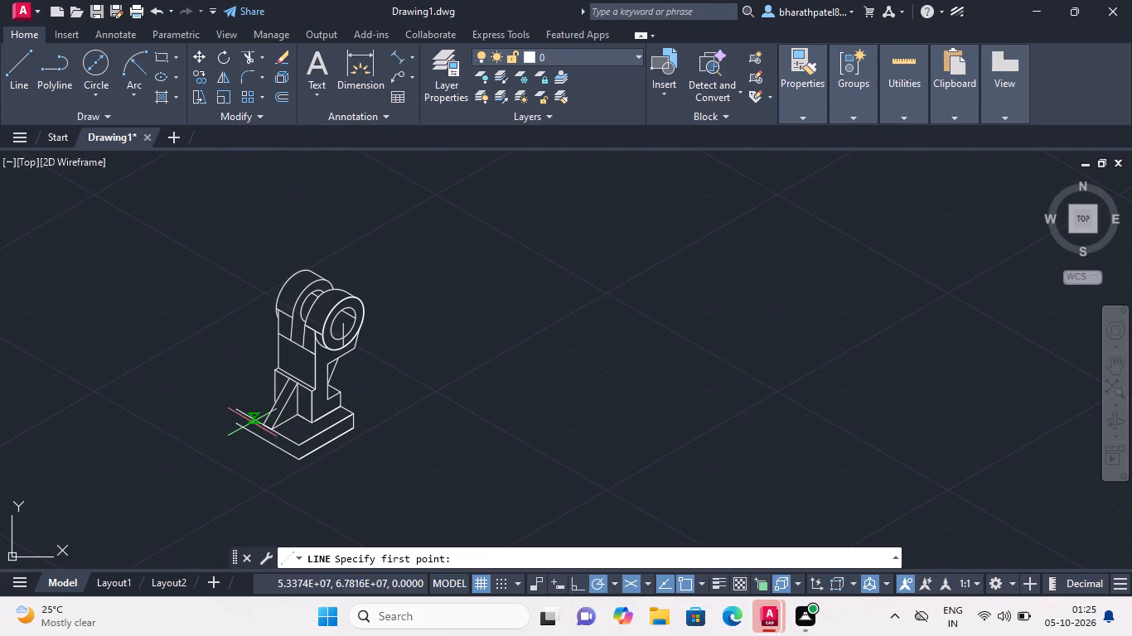
{"action": "scroll", "coordinate": [252, 422], "scroll_direction": "up", "scroll_amount": 3}
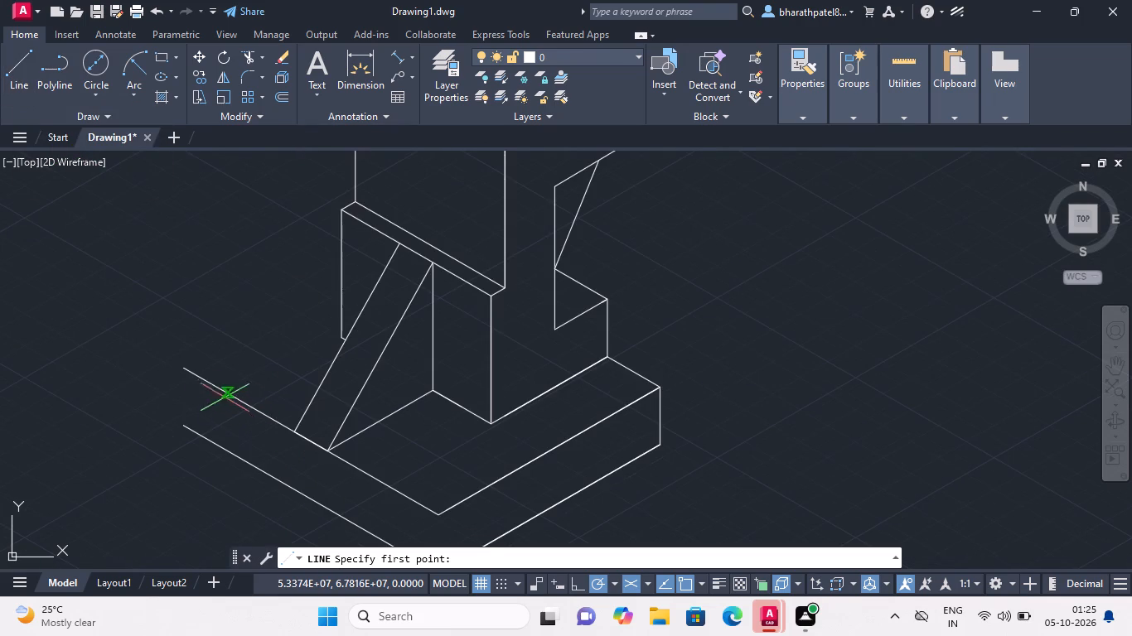
{"action": "left_click", "coordinate": [185, 366]}
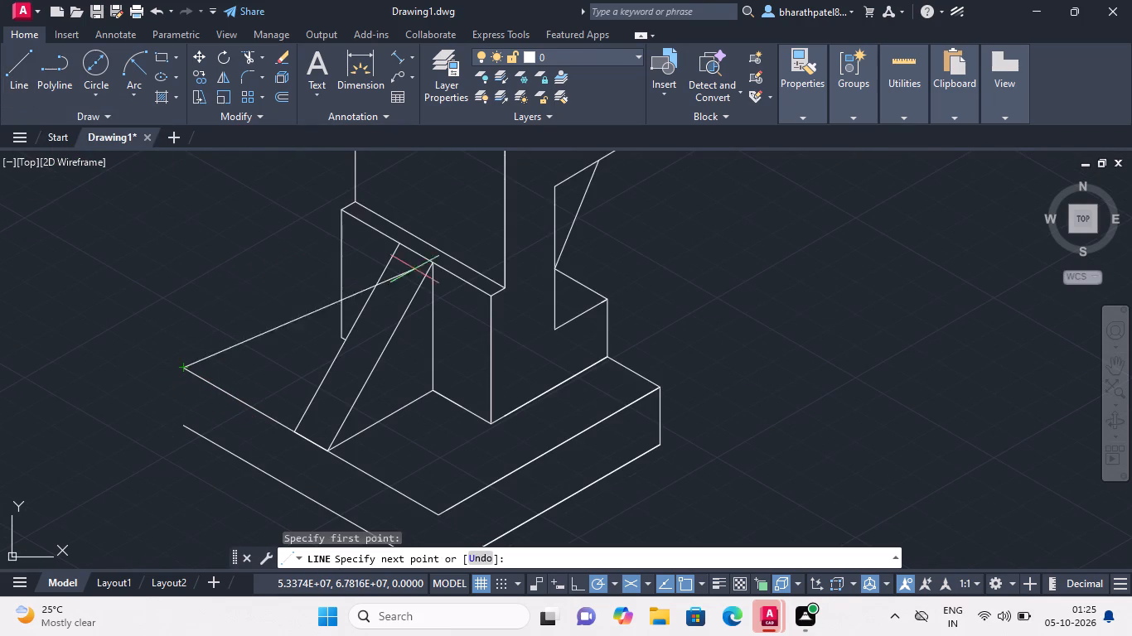
{"action": "scroll", "coordinate": [641, 277], "scroll_direction": "down", "scroll_amount": 4}
{"action": "scroll", "coordinate": [623, 282], "scroll_direction": "up", "scroll_amount": 2}
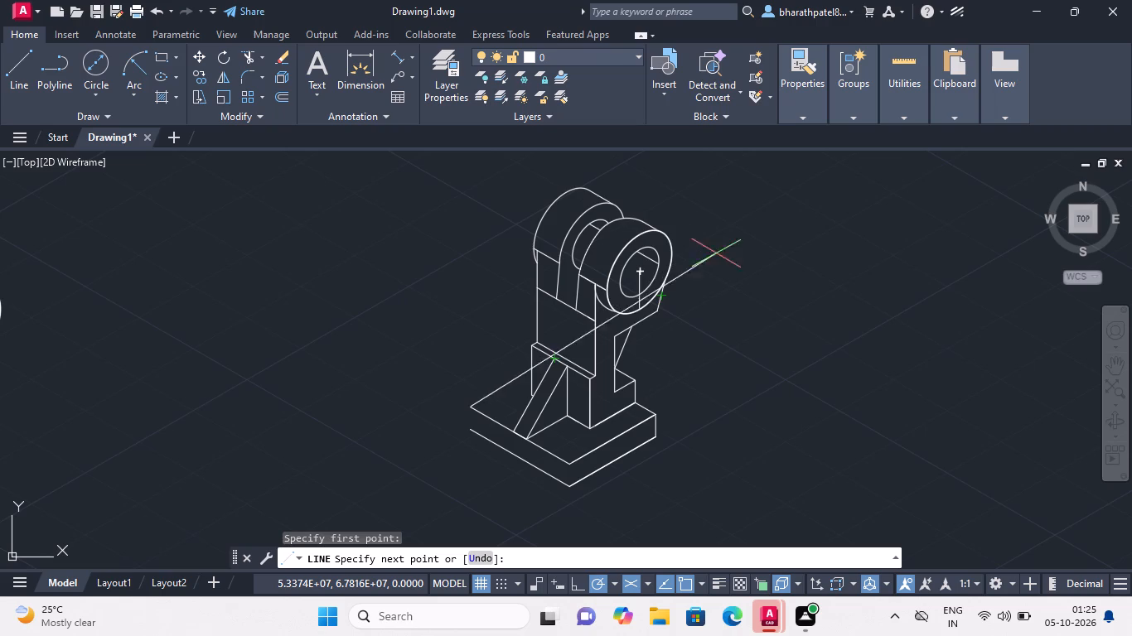
{"action": "left_click", "coordinate": [507, 384]}
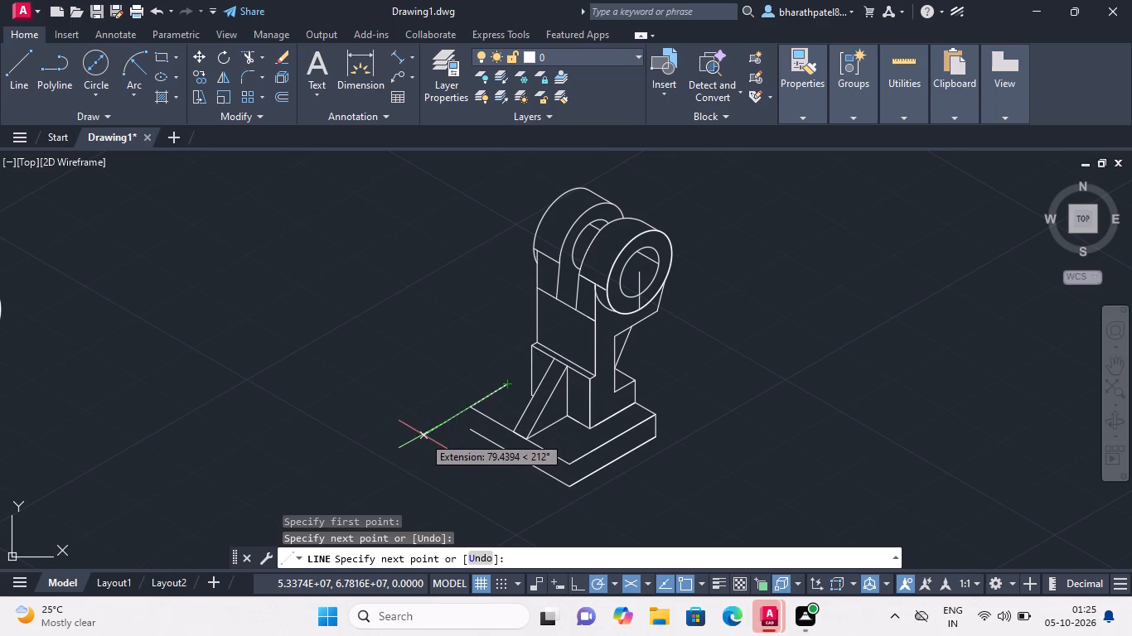
{"action": "key", "text": "Escape"}
Extend the base plate's rear edge with another line in the same direction, from its end past the ledge and behind the web.
{"action": "scroll", "coordinate": [482, 402], "scroll_direction": "up", "scroll_amount": 5}
{"action": "scroll", "coordinate": [479, 404], "scroll_direction": "down", "scroll_amount": 4}
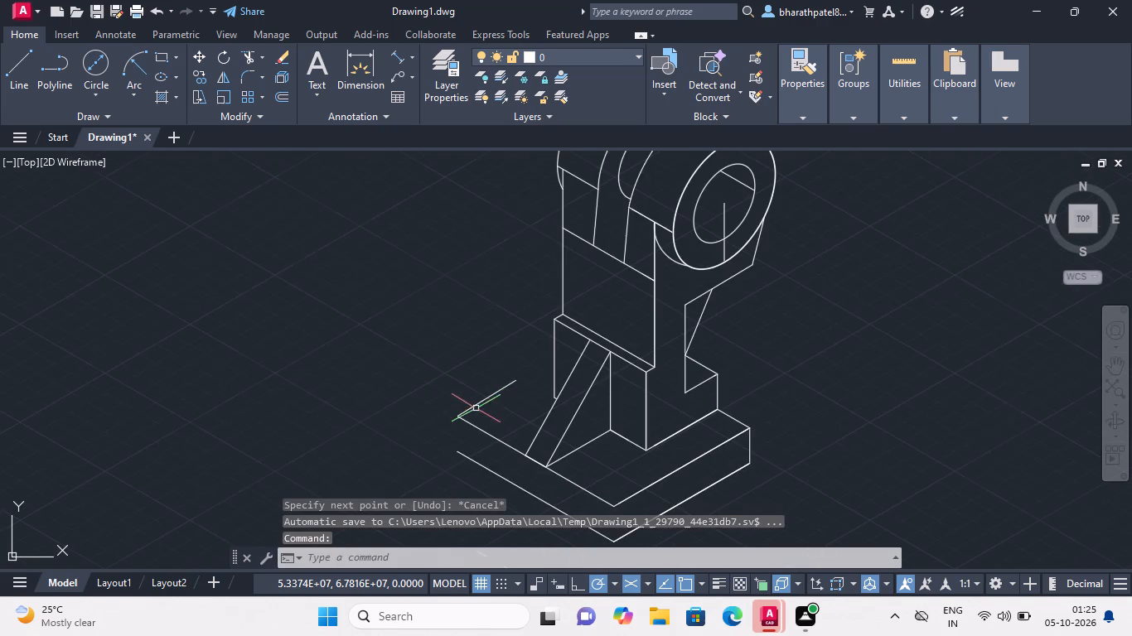
{"action": "left_click", "coordinate": [12, 80]}
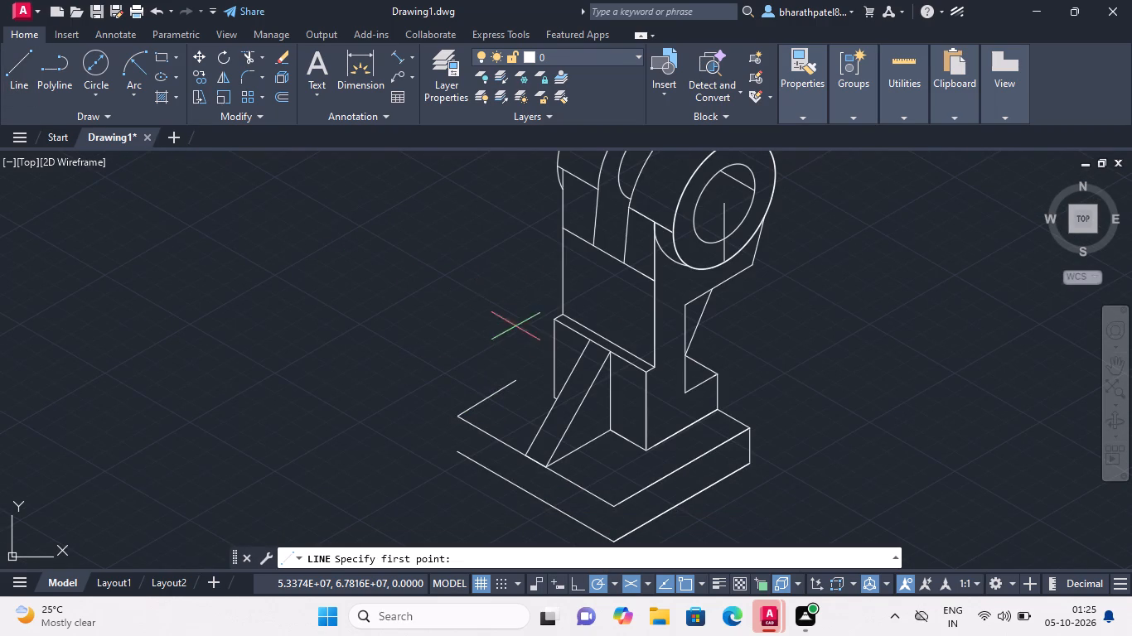
{"action": "left_click", "coordinate": [510, 382]}
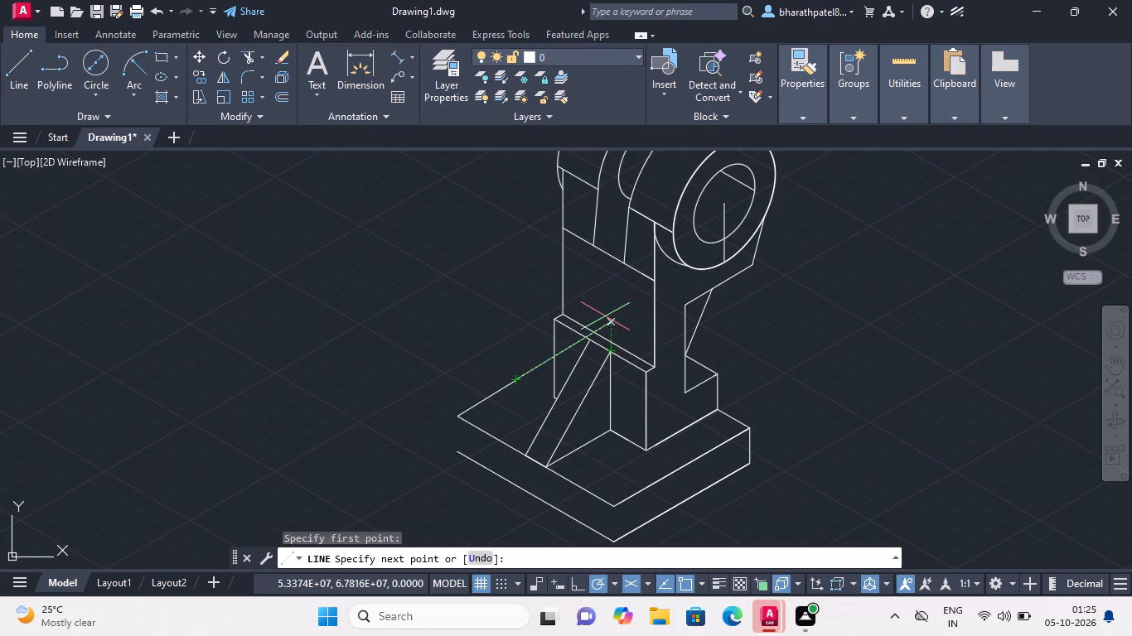
{"action": "left_click", "coordinate": [614, 321]}
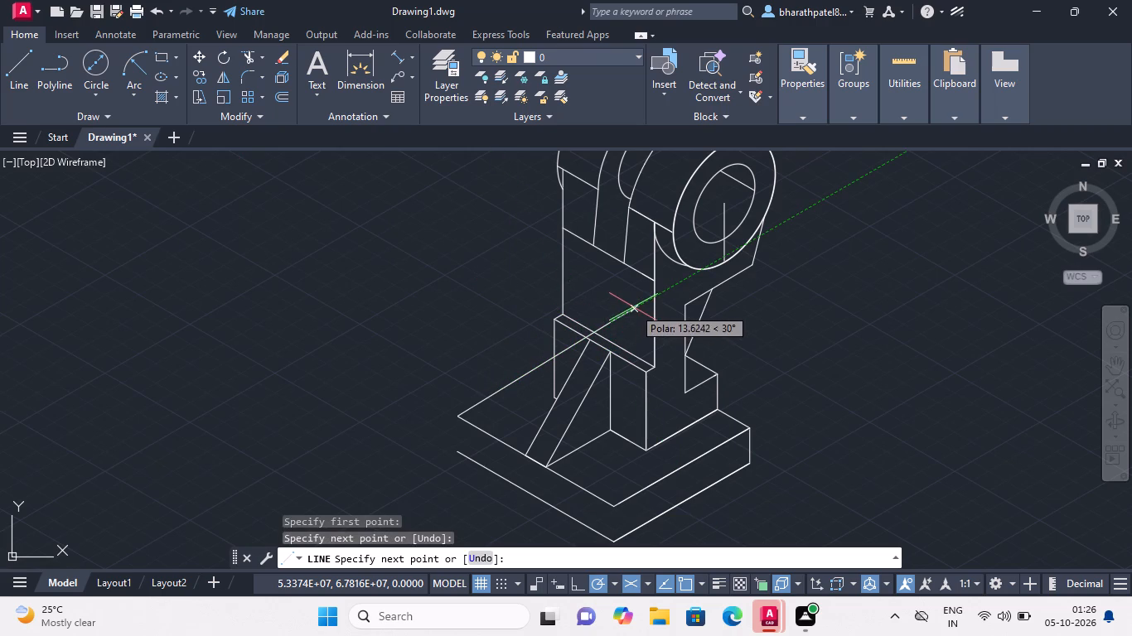
{"action": "key", "text": "Escape"}
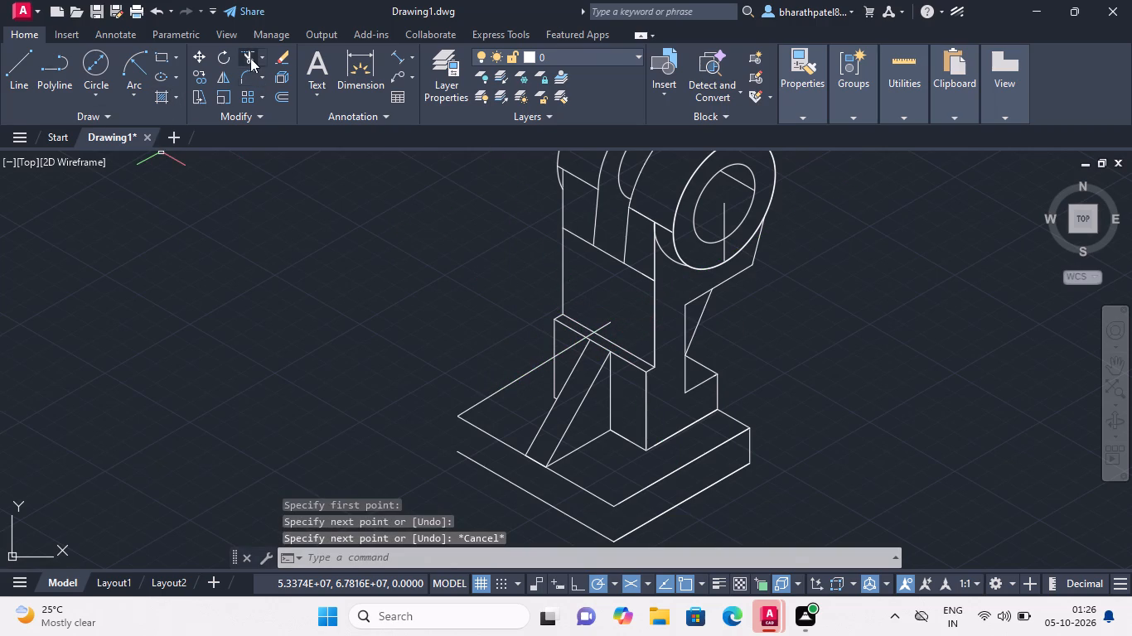
Trim the base plate's rear upper edge where it passes behind the block and its ledge, back to the block's vertical edge.
{"action": "left_click", "coordinate": [249, 57]}
{"action": "scroll", "coordinate": [603, 330], "scroll_direction": "up", "scroll_amount": 4}
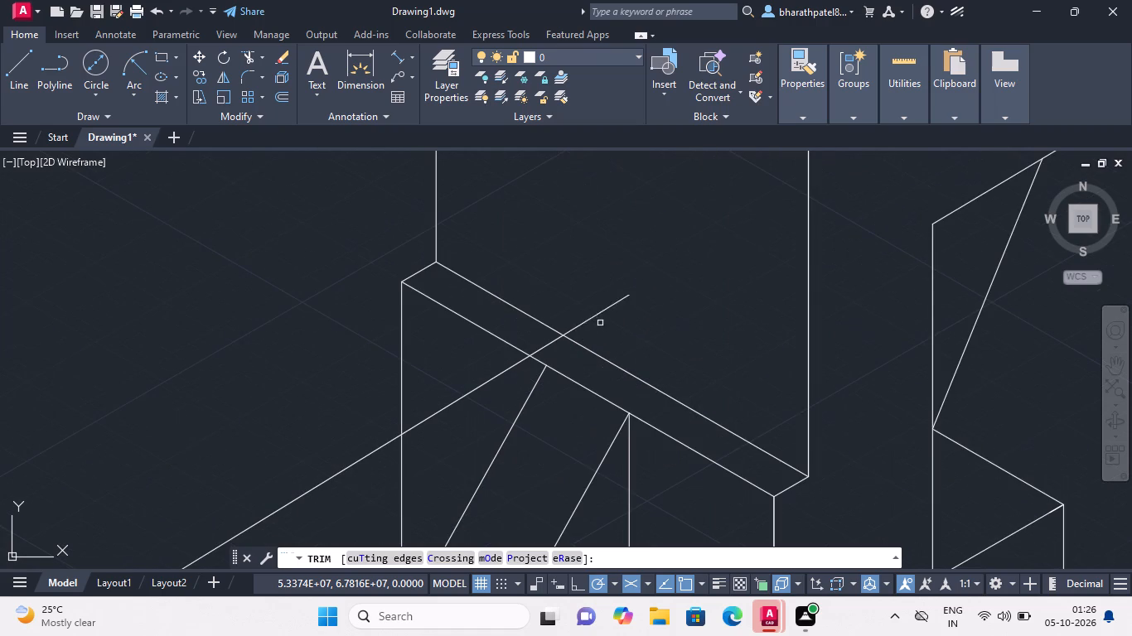
{"action": "left_click", "coordinate": [593, 312]}
{"action": "left_click", "coordinate": [612, 329]}
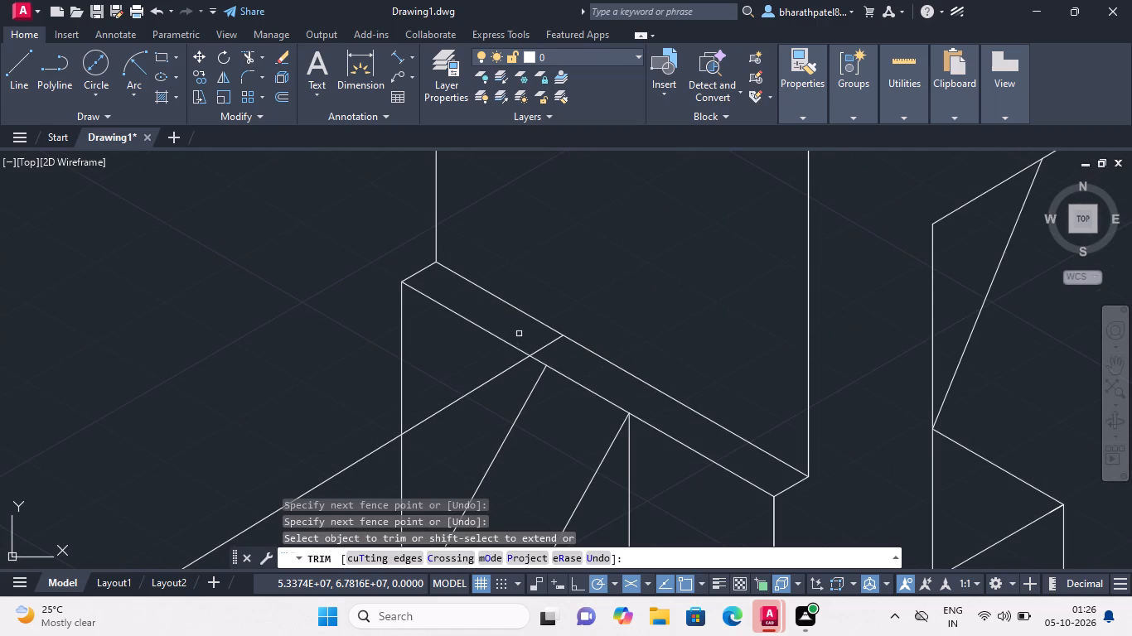
{"action": "left_click", "coordinate": [522, 334]}
{"action": "left_click", "coordinate": [554, 357]}
{"action": "left_click", "coordinate": [436, 370]}
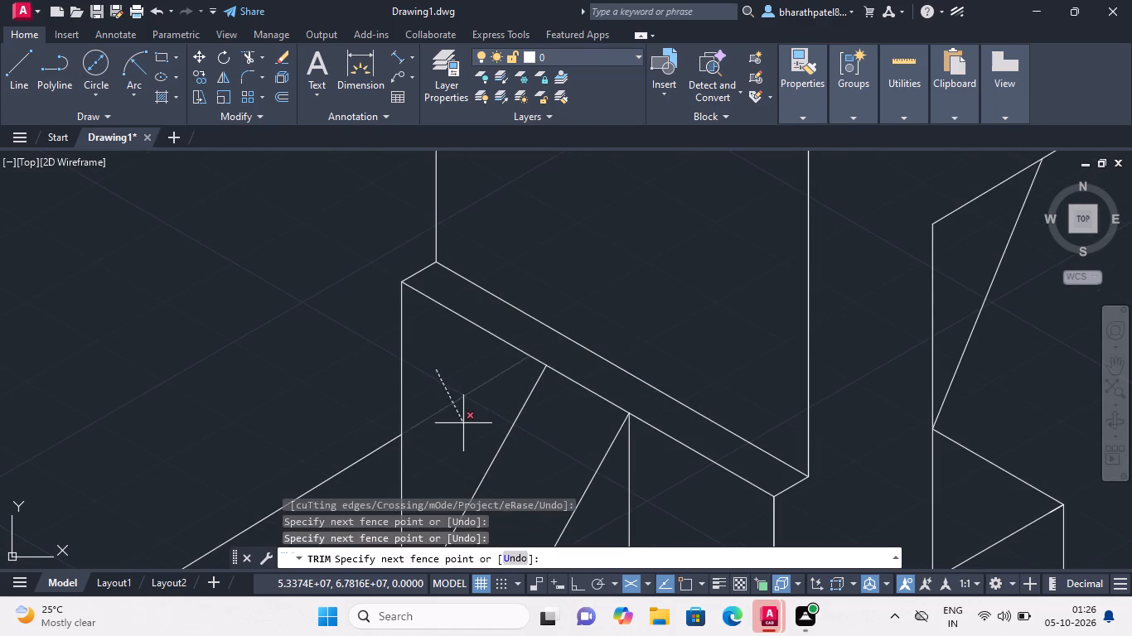
{"action": "left_click", "coordinate": [463, 423]}
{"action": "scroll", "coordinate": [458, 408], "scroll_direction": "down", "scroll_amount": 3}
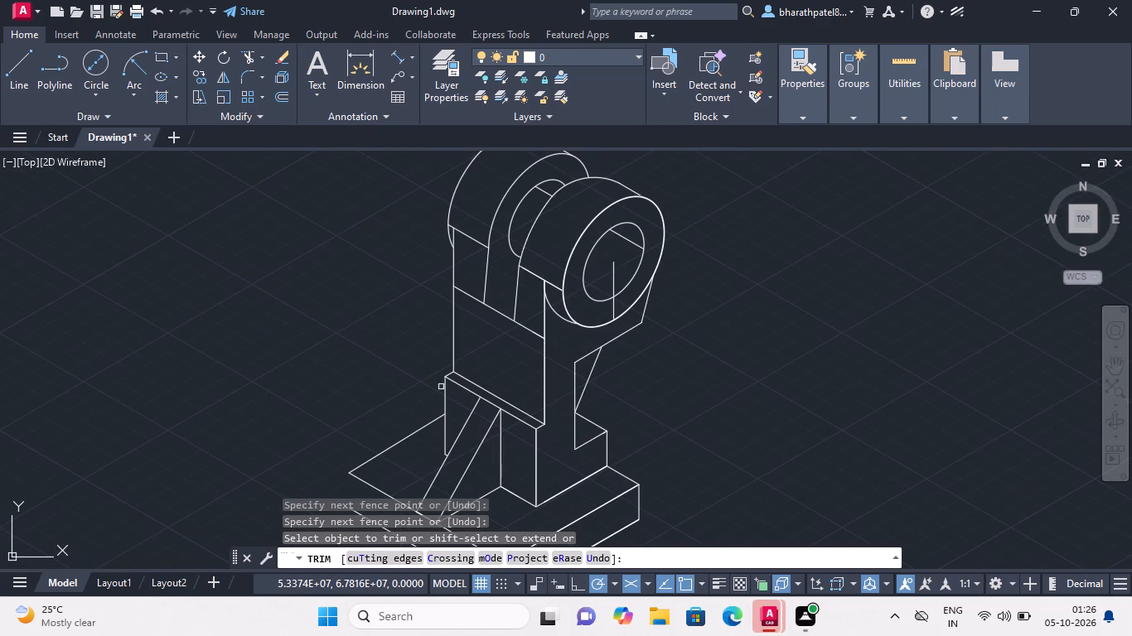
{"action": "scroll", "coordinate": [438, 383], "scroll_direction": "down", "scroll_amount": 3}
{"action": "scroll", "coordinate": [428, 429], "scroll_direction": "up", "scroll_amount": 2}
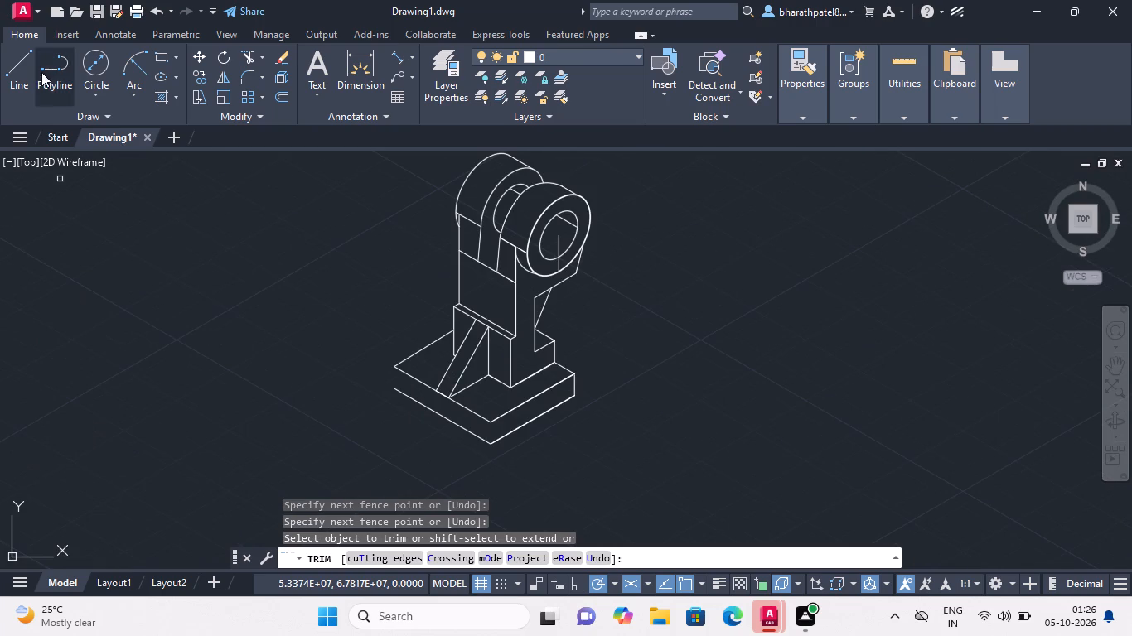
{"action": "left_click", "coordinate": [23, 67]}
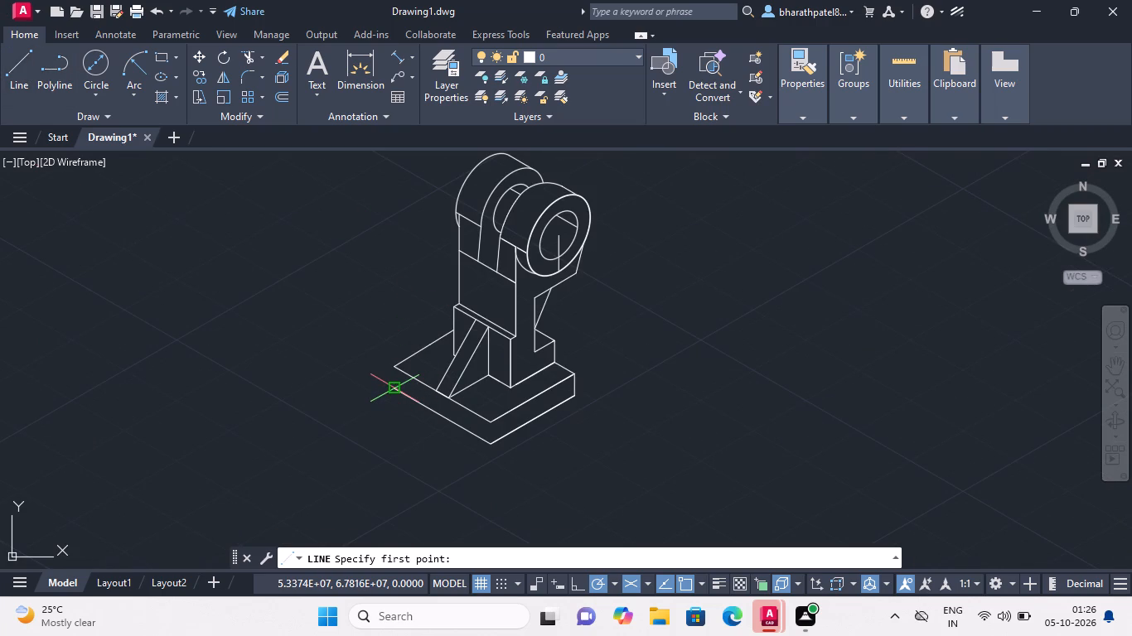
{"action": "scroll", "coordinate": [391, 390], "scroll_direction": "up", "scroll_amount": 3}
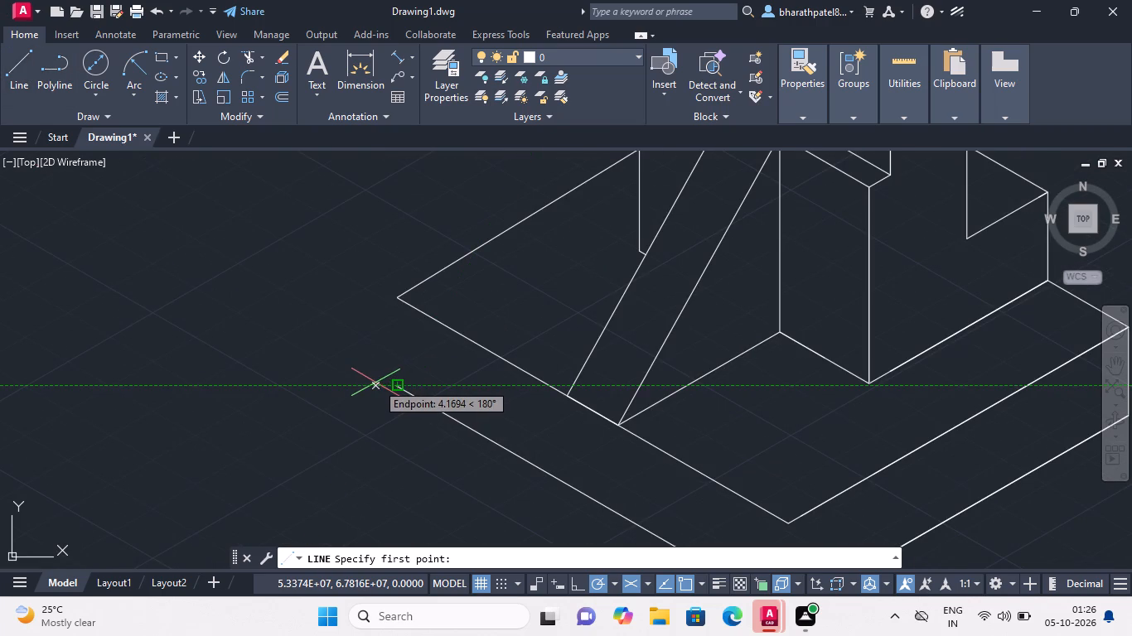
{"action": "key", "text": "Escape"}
Draw a 92-unit line at 150° from the base plate's lower front corner, continuing at 30° from its end toward the back.
{"action": "left_click", "coordinate": [12, 59]}
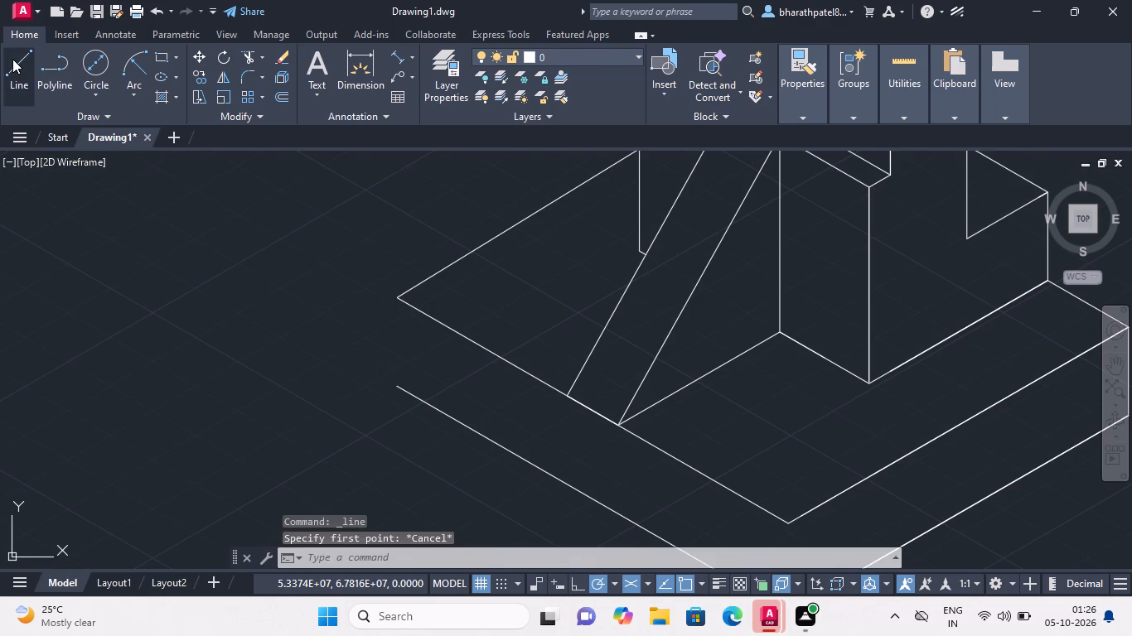
{"action": "scroll", "coordinate": [177, 190], "scroll_direction": "down", "scroll_amount": 1}
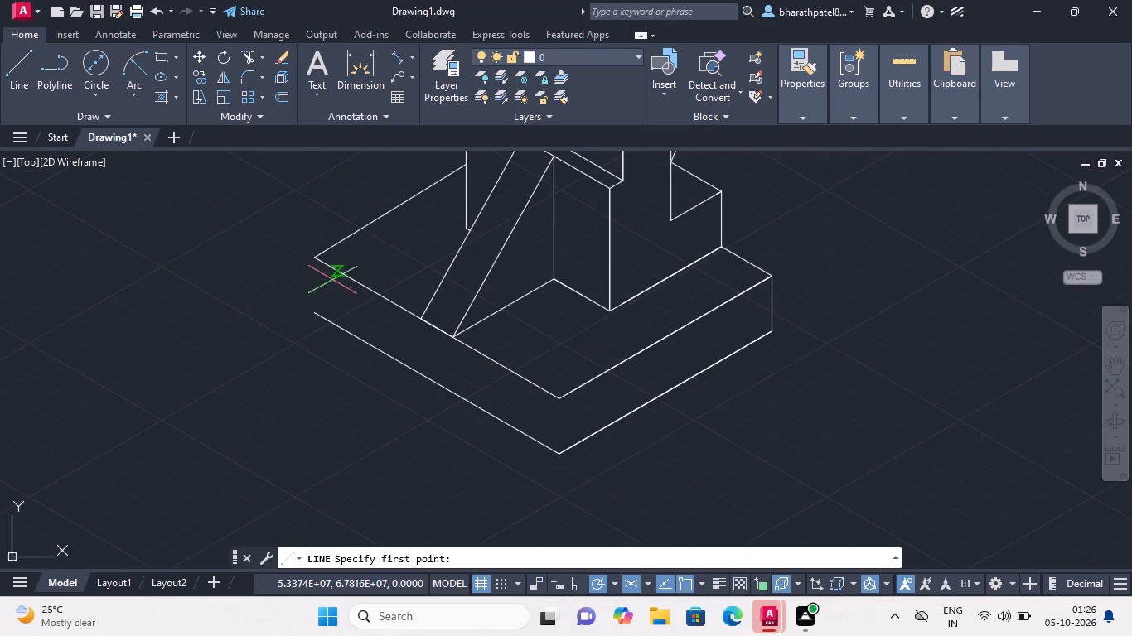
{"action": "left_click", "coordinate": [556, 449]}
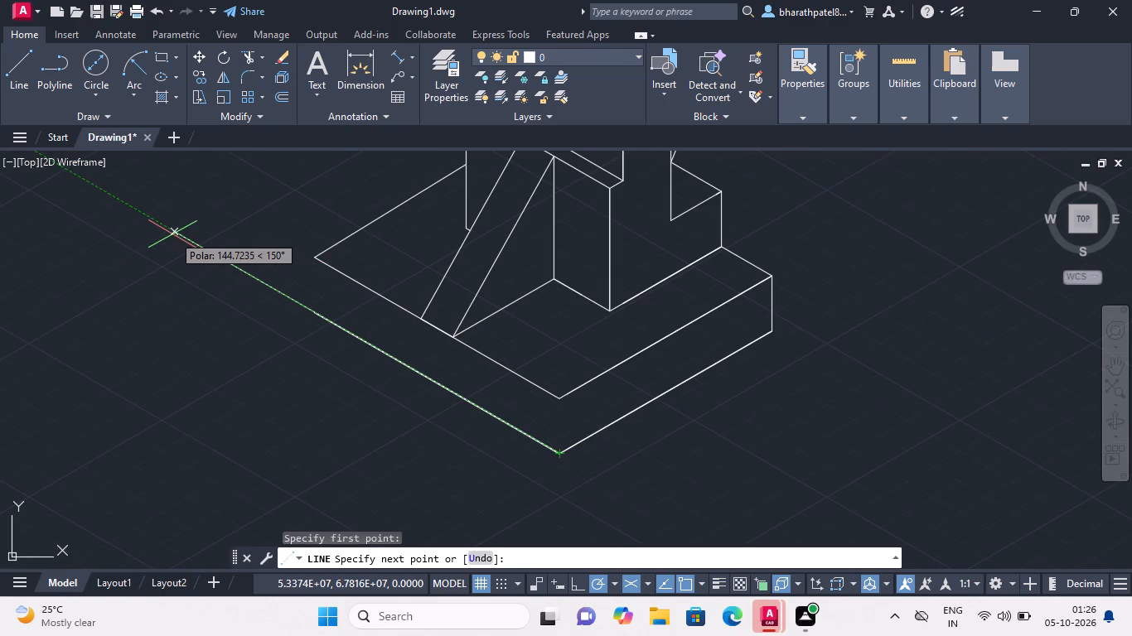
{"action": "type", "text": "92"}
{"action": "key", "text": "Return"}
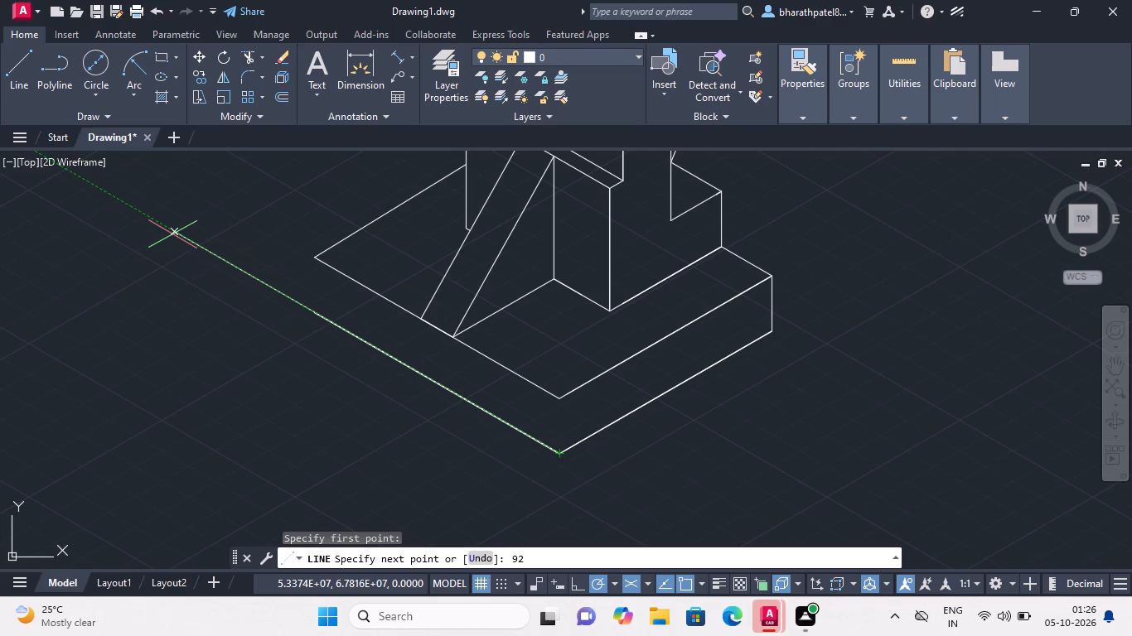
{"action": "left_click", "coordinate": [450, 234]}
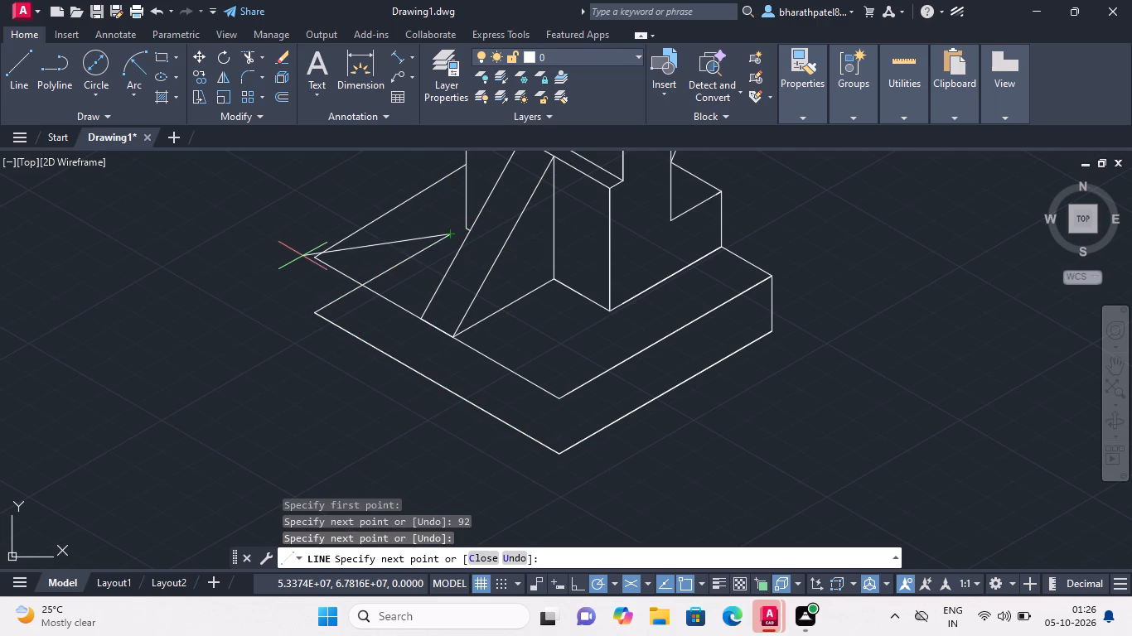
{"action": "key", "text": "Escape"}
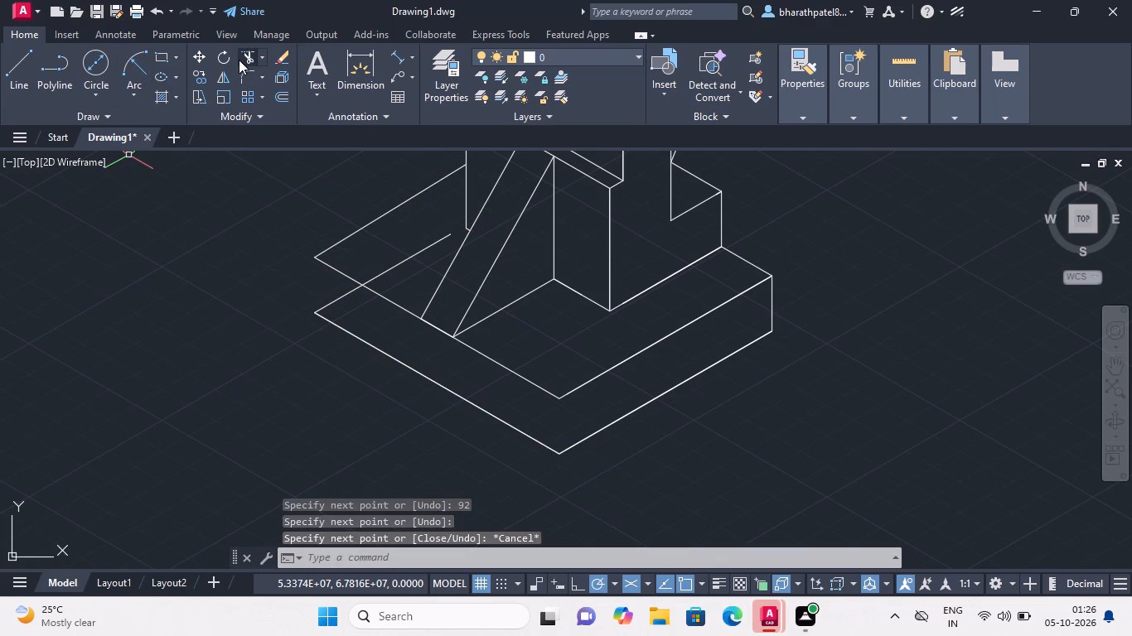
Trim the part of the new 30° bottom line that crosses the base plate's top face.
{"action": "left_click", "coordinate": [239, 59]}
{"action": "left_click", "coordinate": [399, 265]}
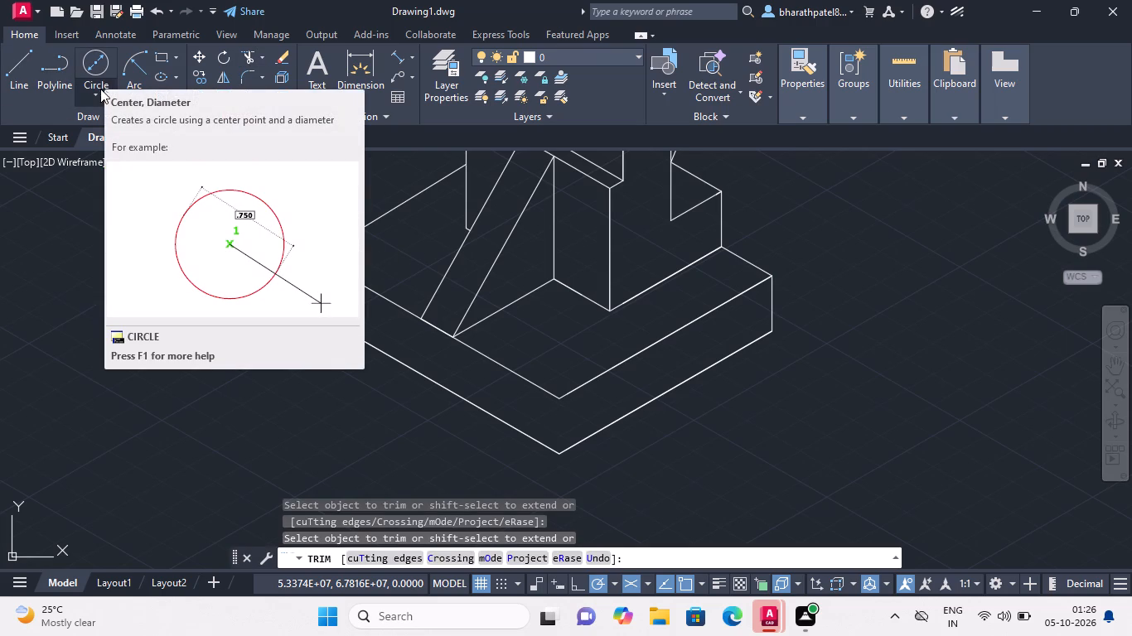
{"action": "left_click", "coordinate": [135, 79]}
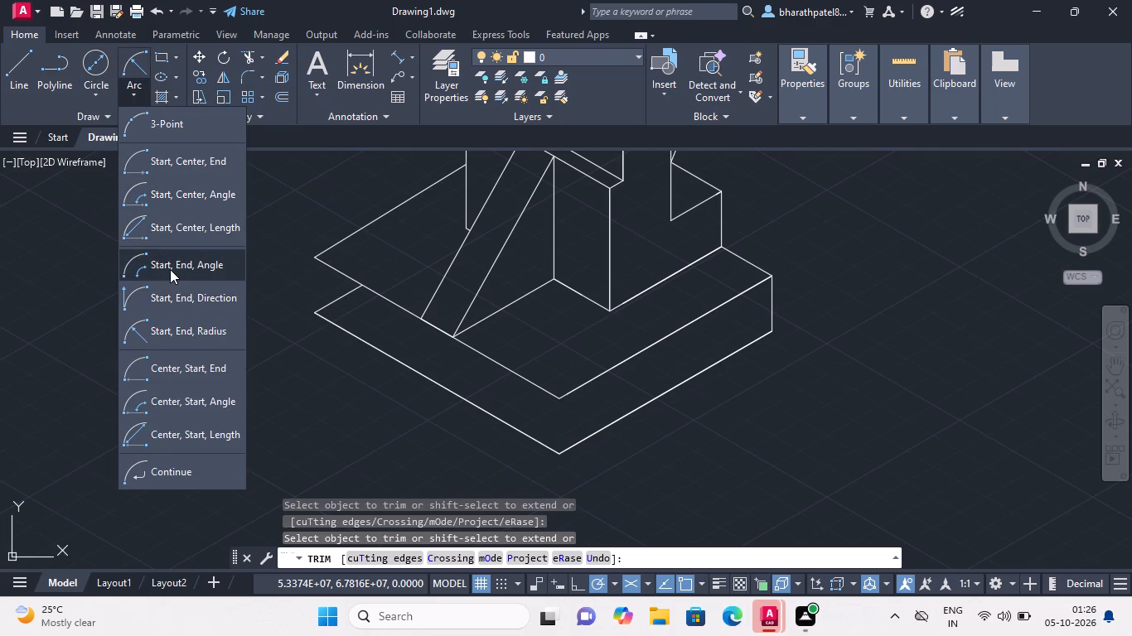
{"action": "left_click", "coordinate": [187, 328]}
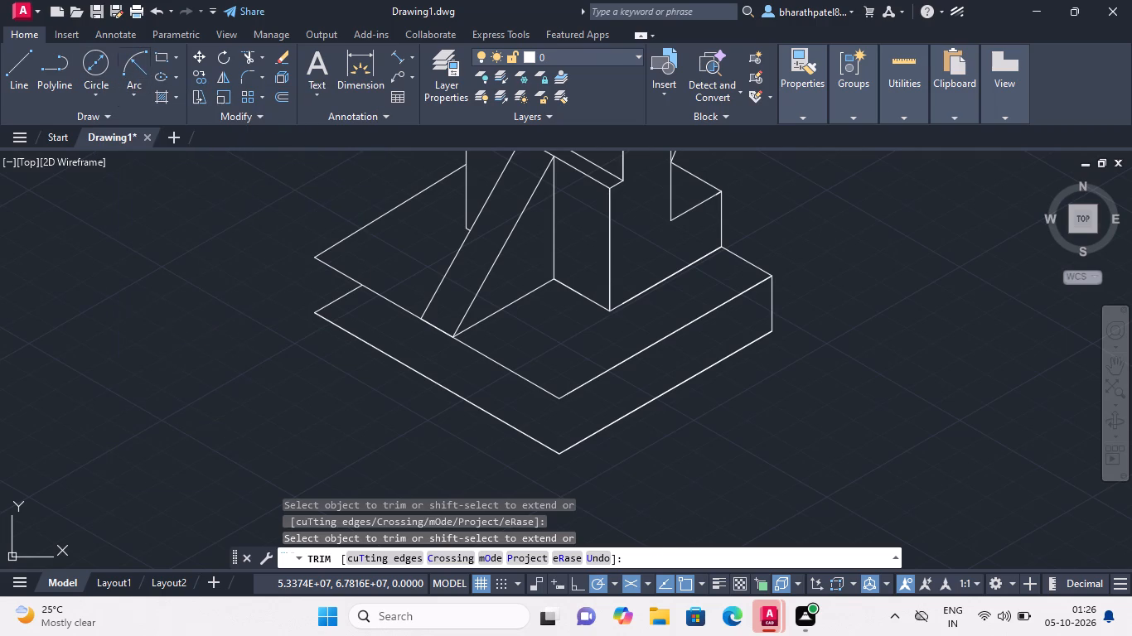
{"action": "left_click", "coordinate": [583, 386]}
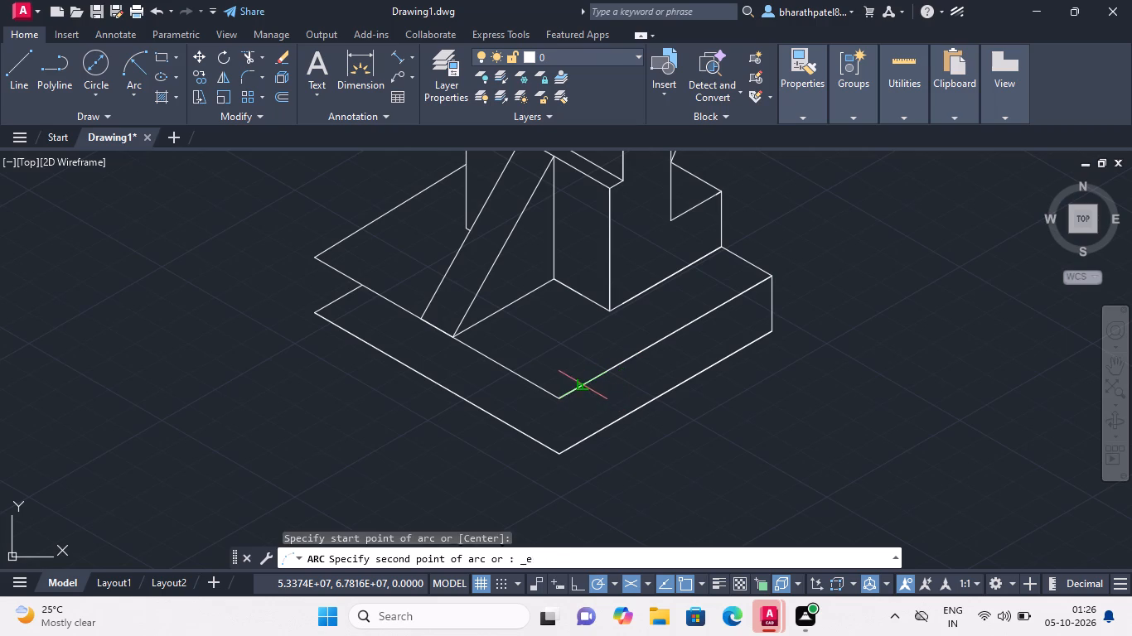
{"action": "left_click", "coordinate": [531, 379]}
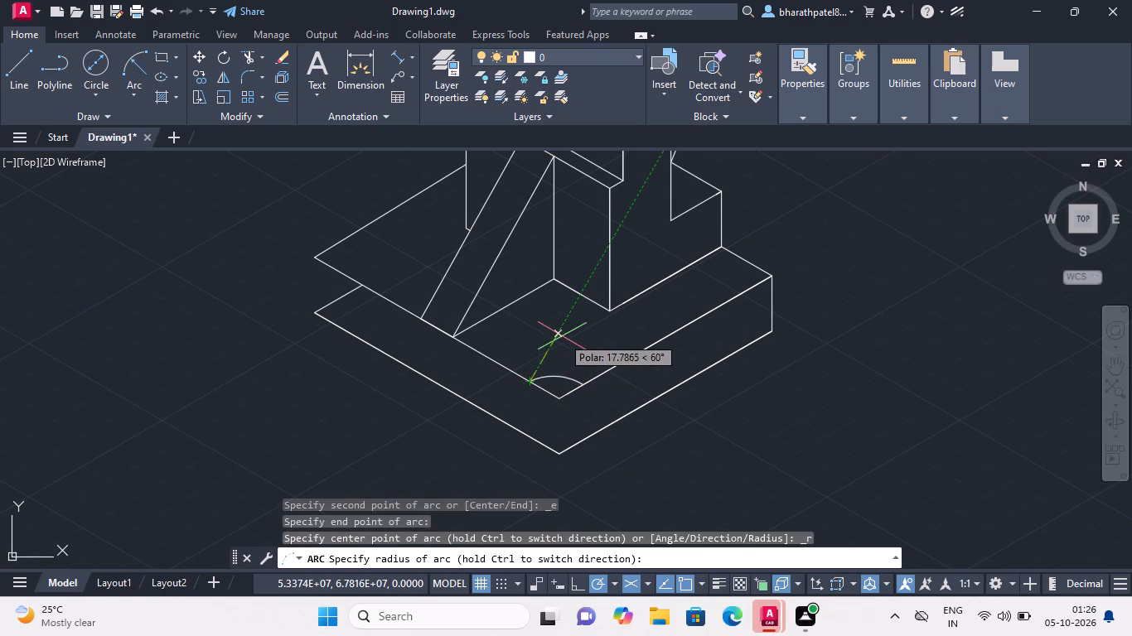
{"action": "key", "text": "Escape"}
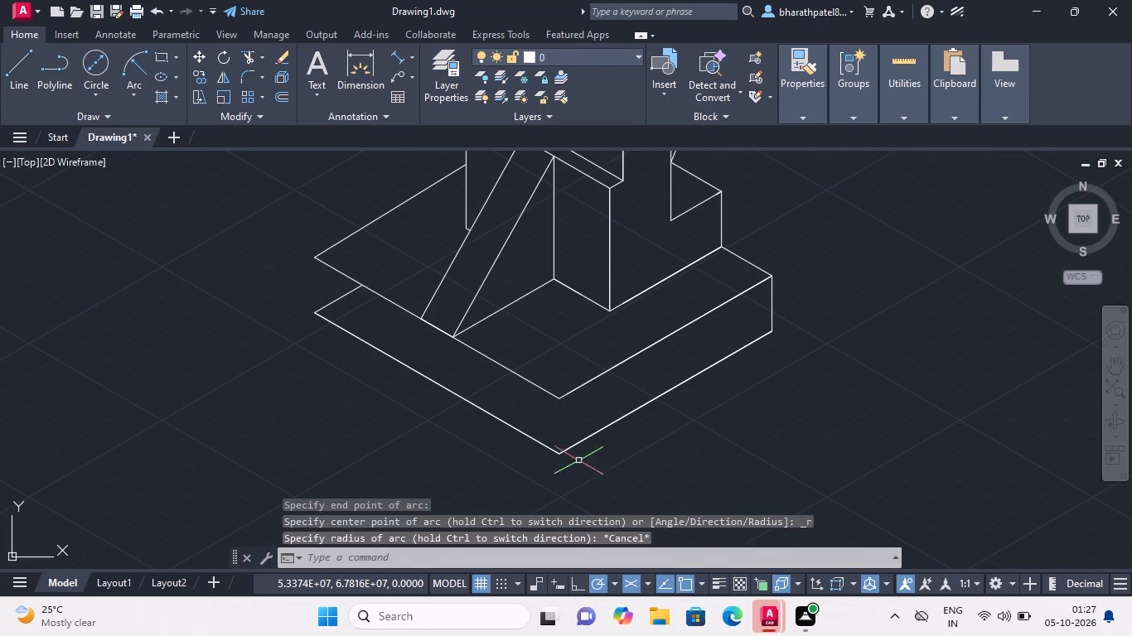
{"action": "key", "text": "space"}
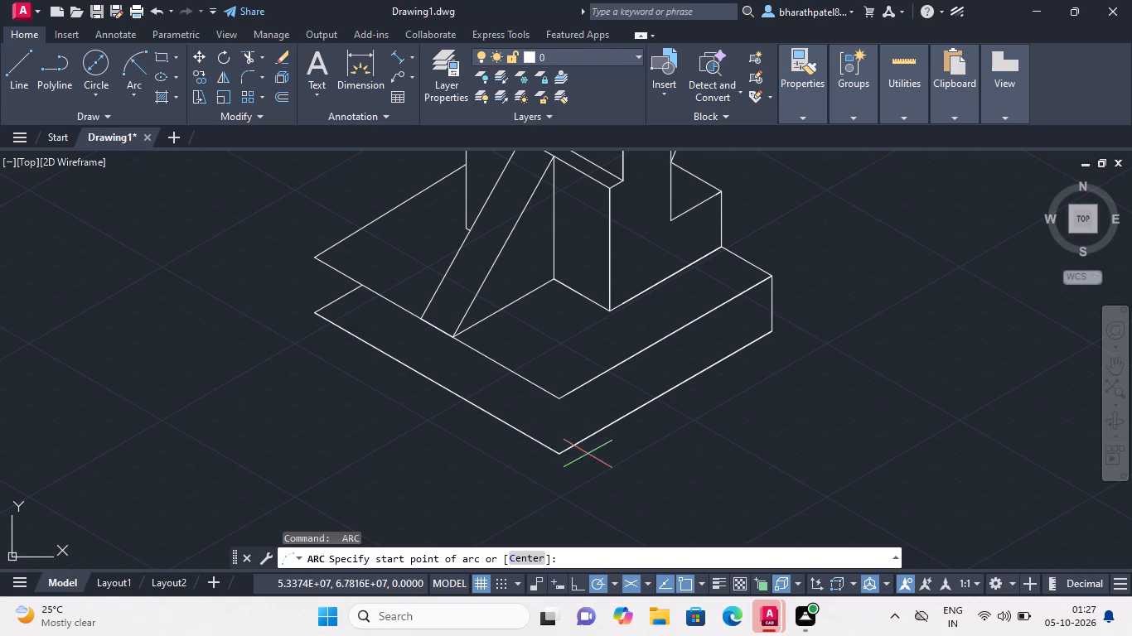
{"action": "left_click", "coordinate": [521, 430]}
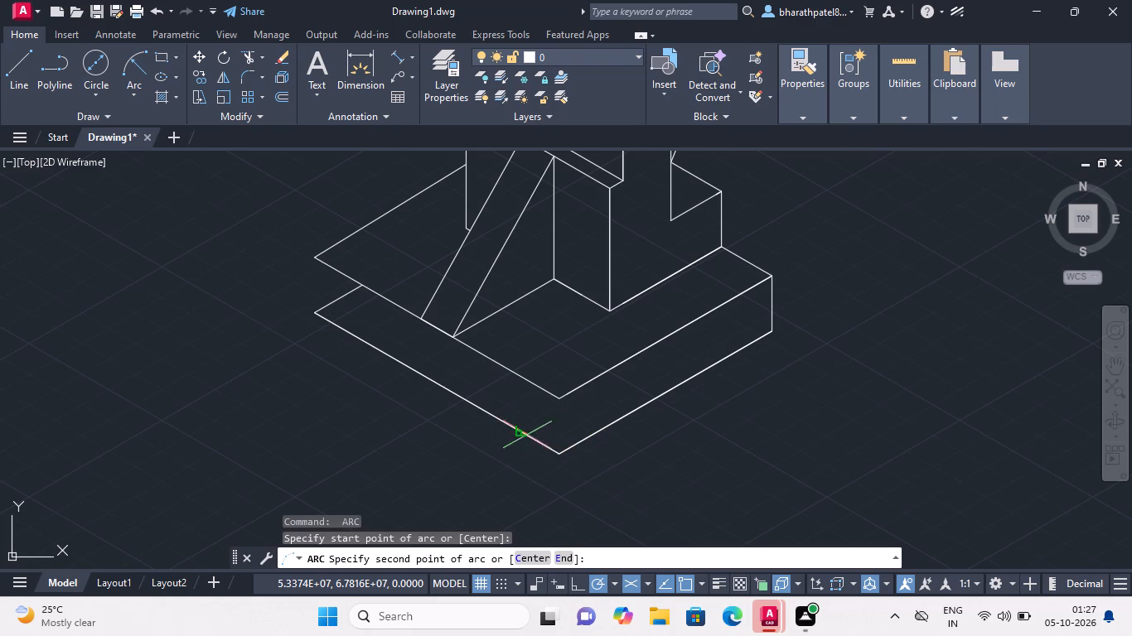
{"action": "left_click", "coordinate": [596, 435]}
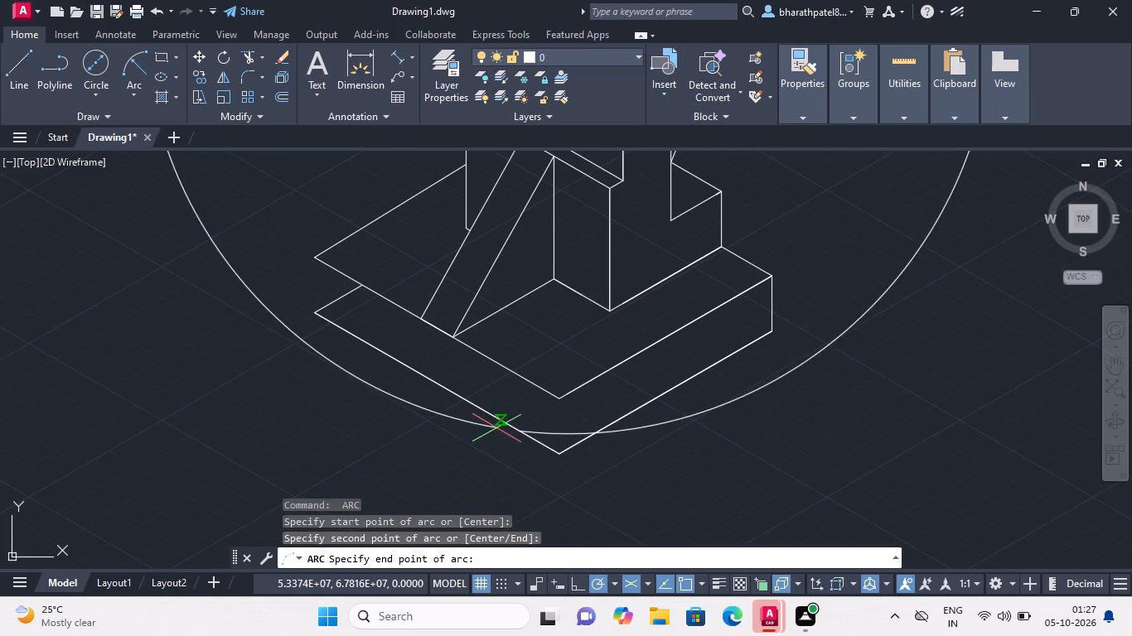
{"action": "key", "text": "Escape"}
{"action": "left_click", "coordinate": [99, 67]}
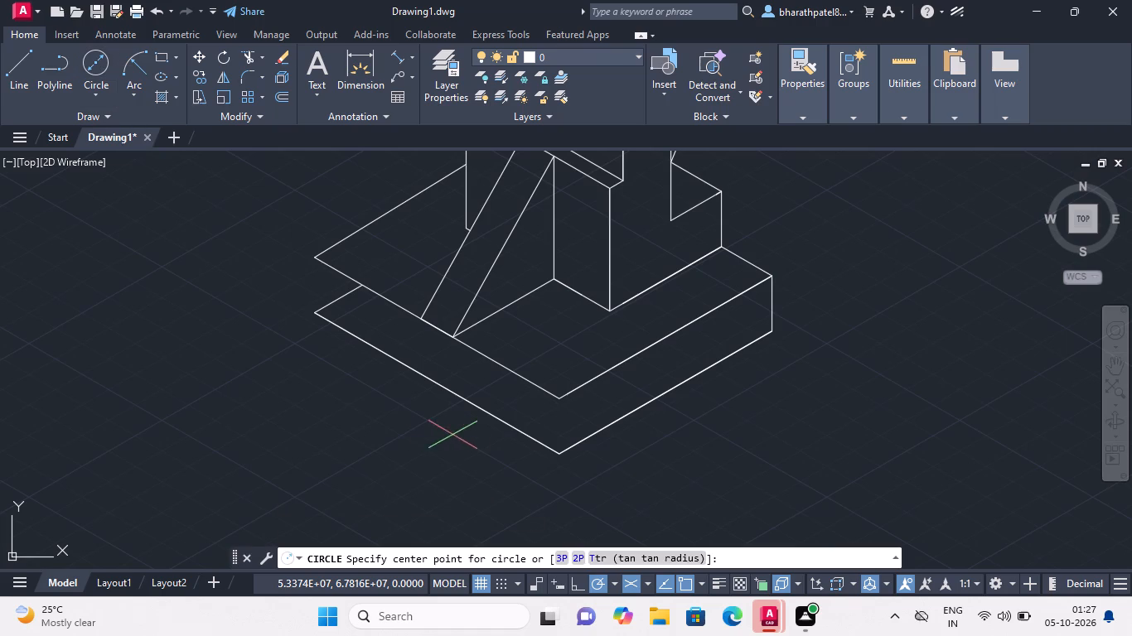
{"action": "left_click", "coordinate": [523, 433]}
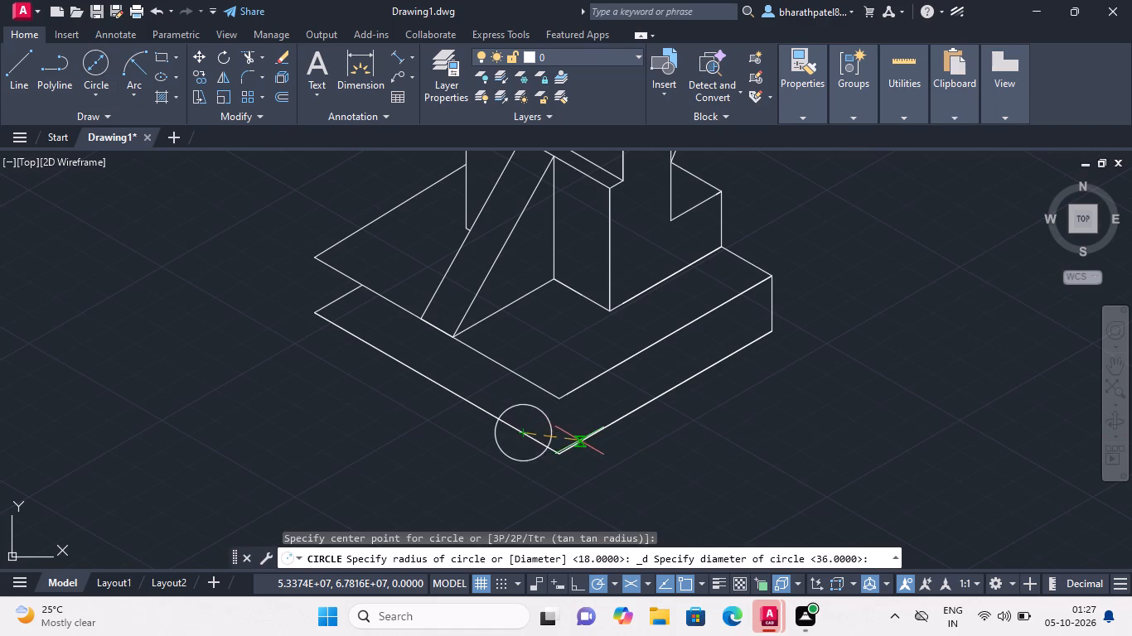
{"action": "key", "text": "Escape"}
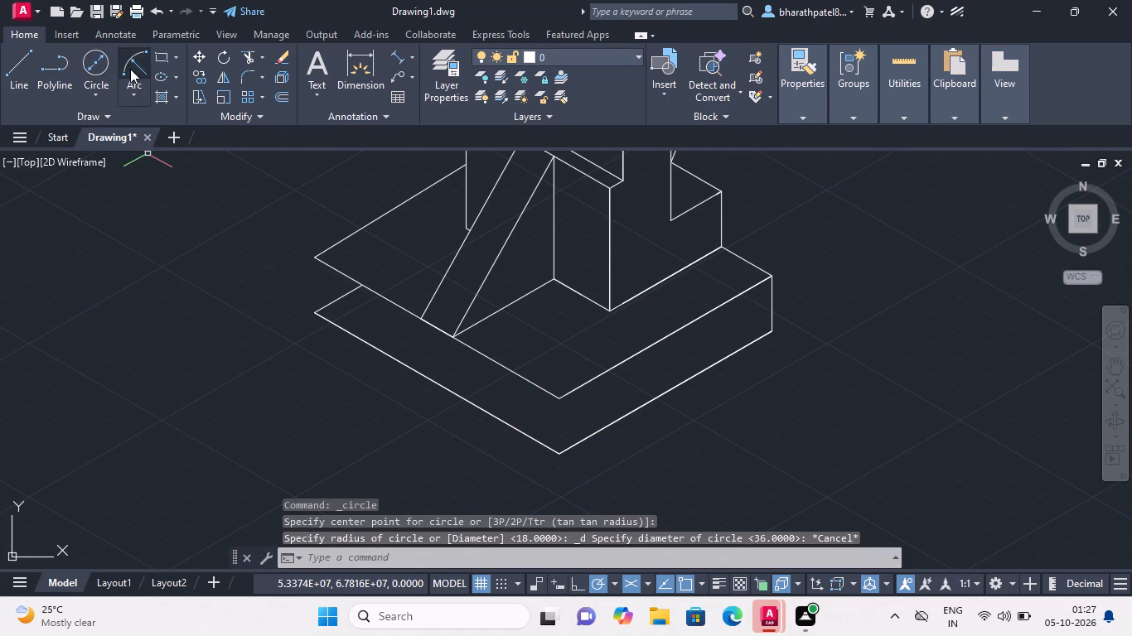
Draw a start-end-radius arc of radius 20 across the base plate's lower front corner, between its two bottom edges.
{"action": "left_click", "coordinate": [130, 69]}
{"action": "left_click", "coordinate": [526, 435]}
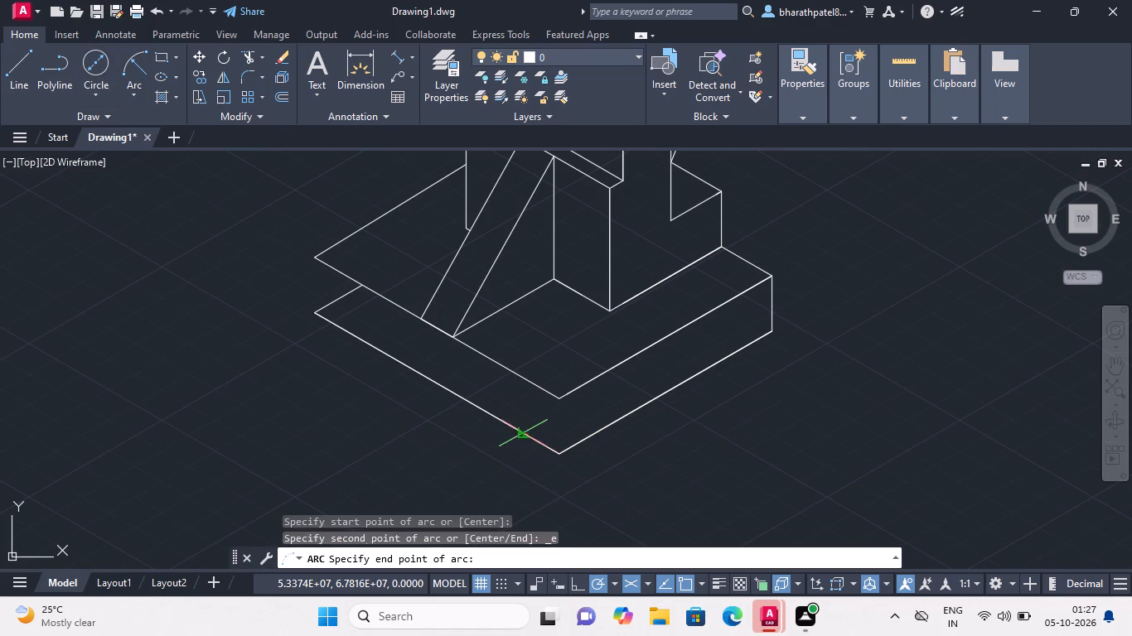
{"action": "left_click", "coordinate": [591, 437]}
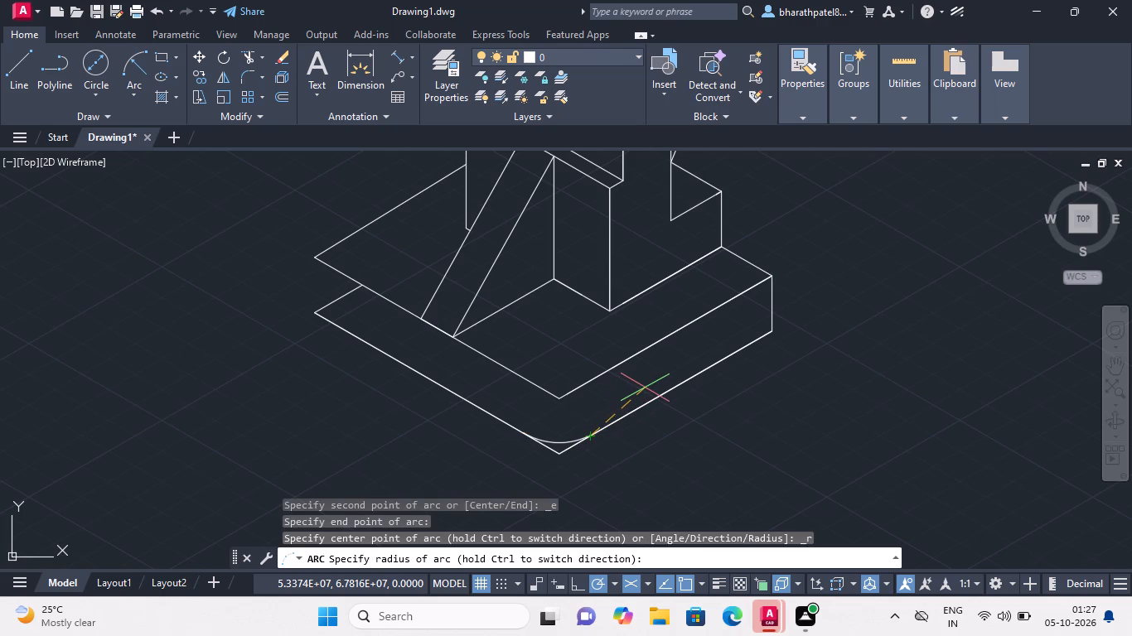
{"action": "type", "text": "20"}
{"action": "key", "text": "Return"}
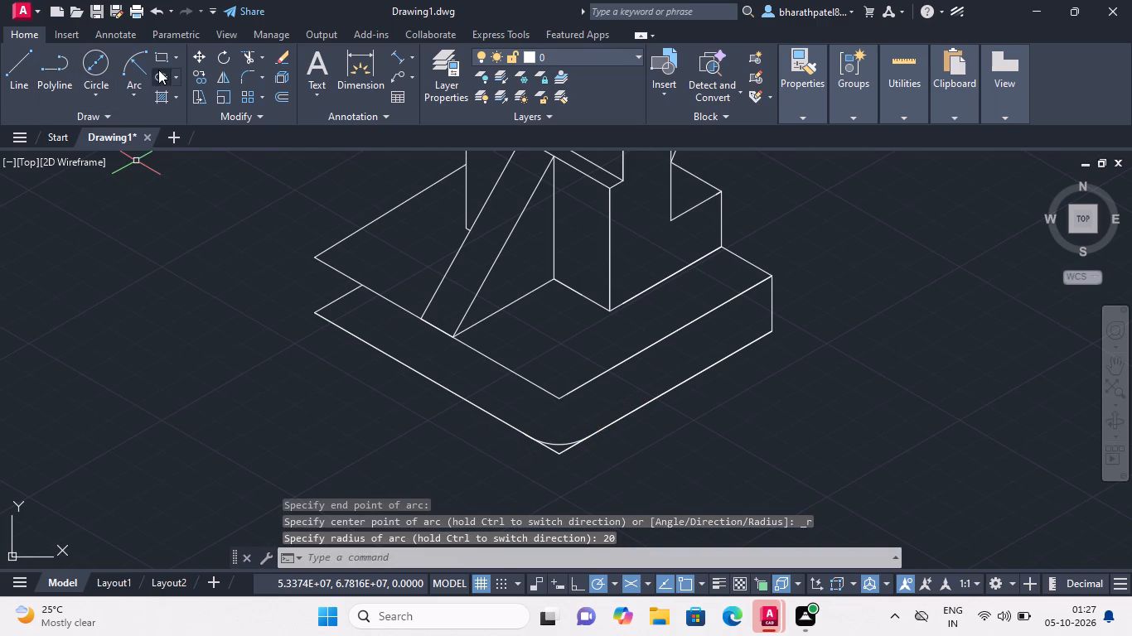
Draw a matching start-end-radius arc of radius 20 across the base plate's upper front corner.
{"action": "left_click", "coordinate": [133, 67]}
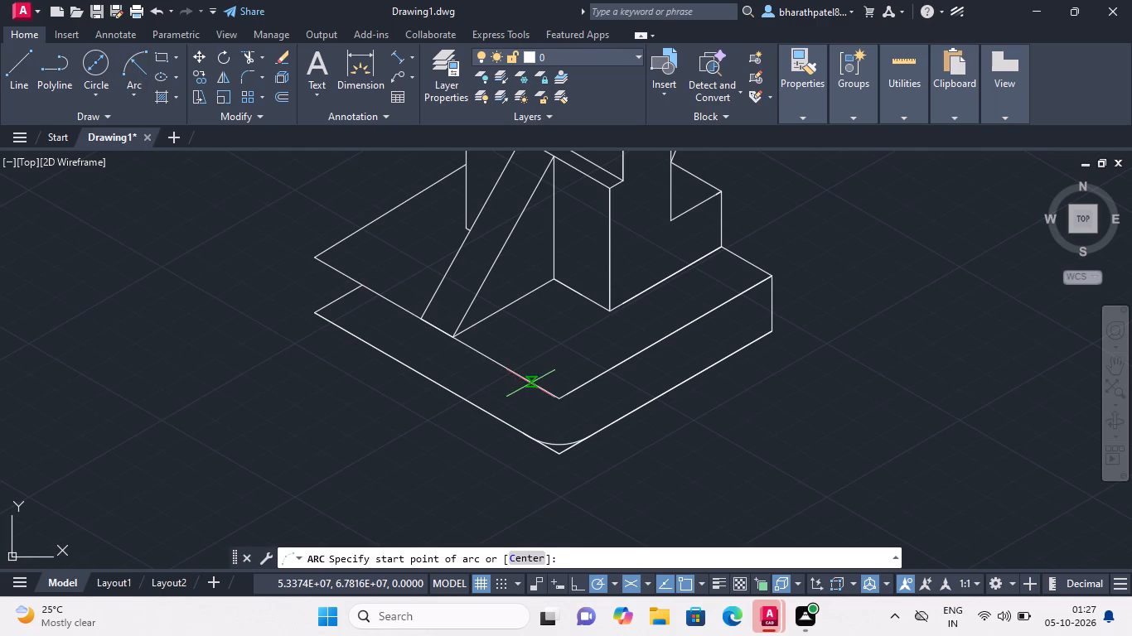
{"action": "left_click", "coordinate": [528, 381]}
{"action": "left_click", "coordinate": [586, 384]}
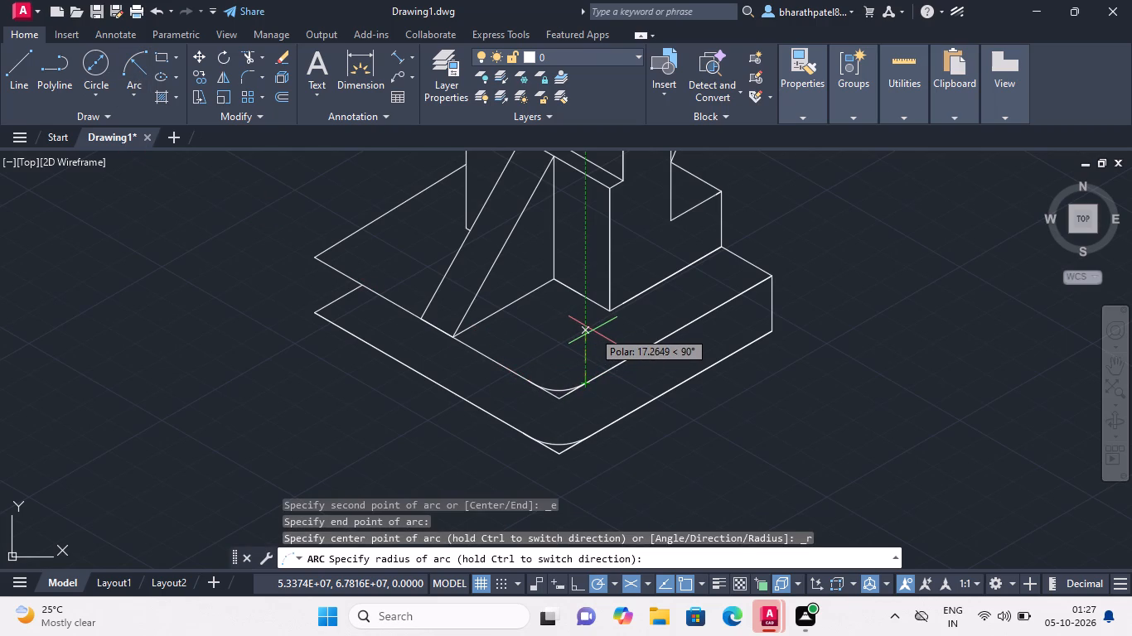
{"action": "key", "text": "2"}
{"action": "key", "text": "0"}
{"action": "key", "text": "Return"}
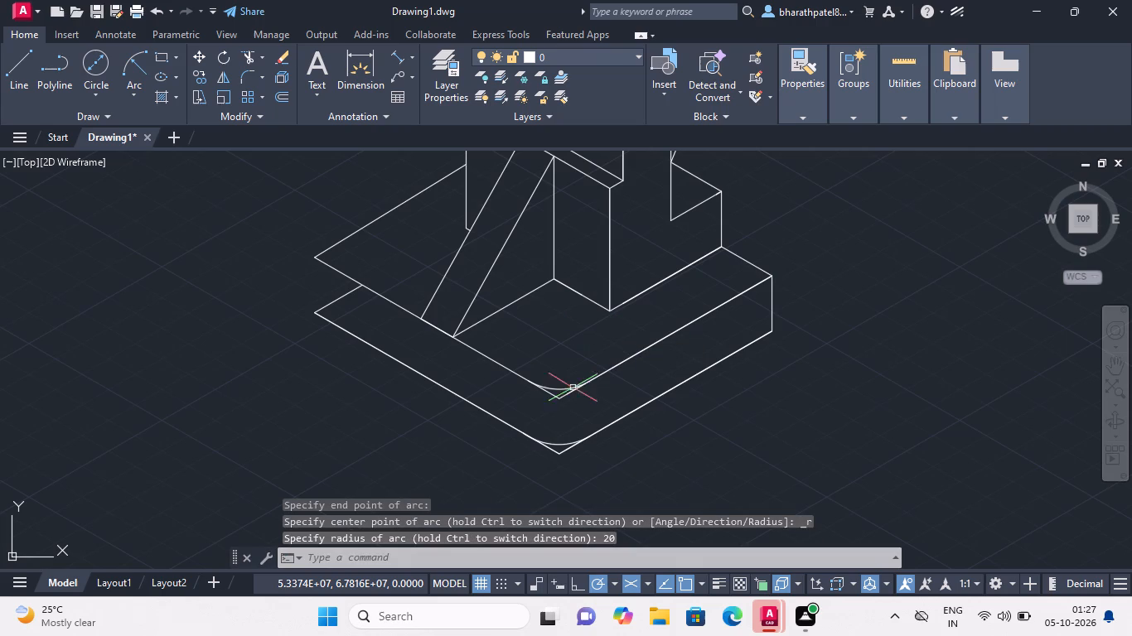
Trim the pointed edge ends beyond the radius 20 arcs at the base plate's upper and lower front corners.
{"action": "left_click", "coordinate": [247, 60]}
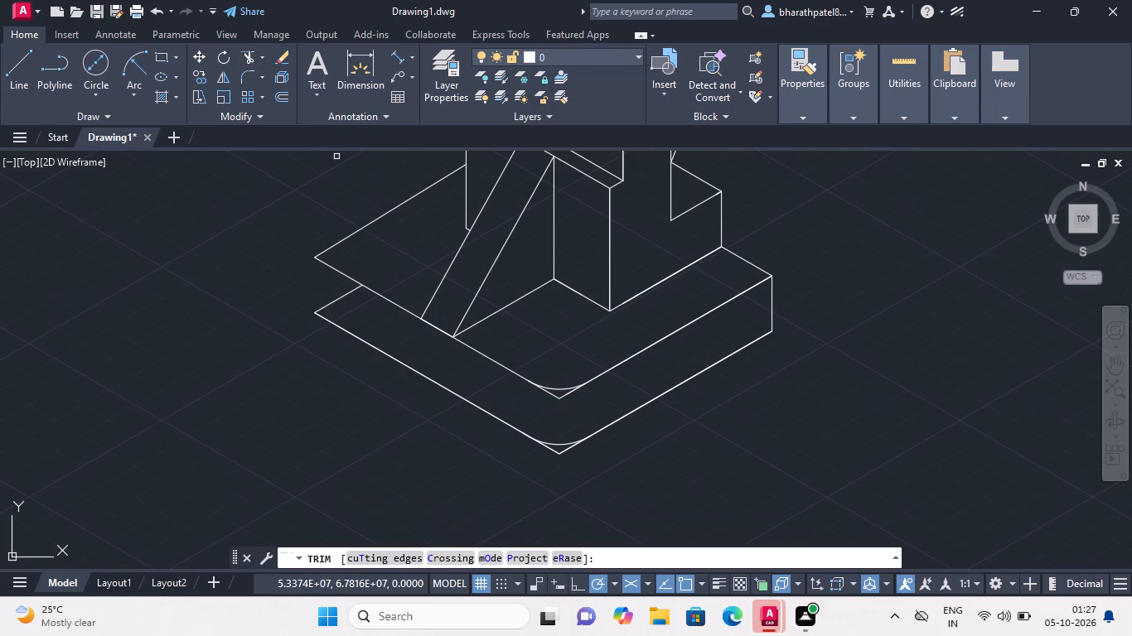
{"action": "scroll", "coordinate": [548, 407], "scroll_direction": "up", "scroll_amount": 1}
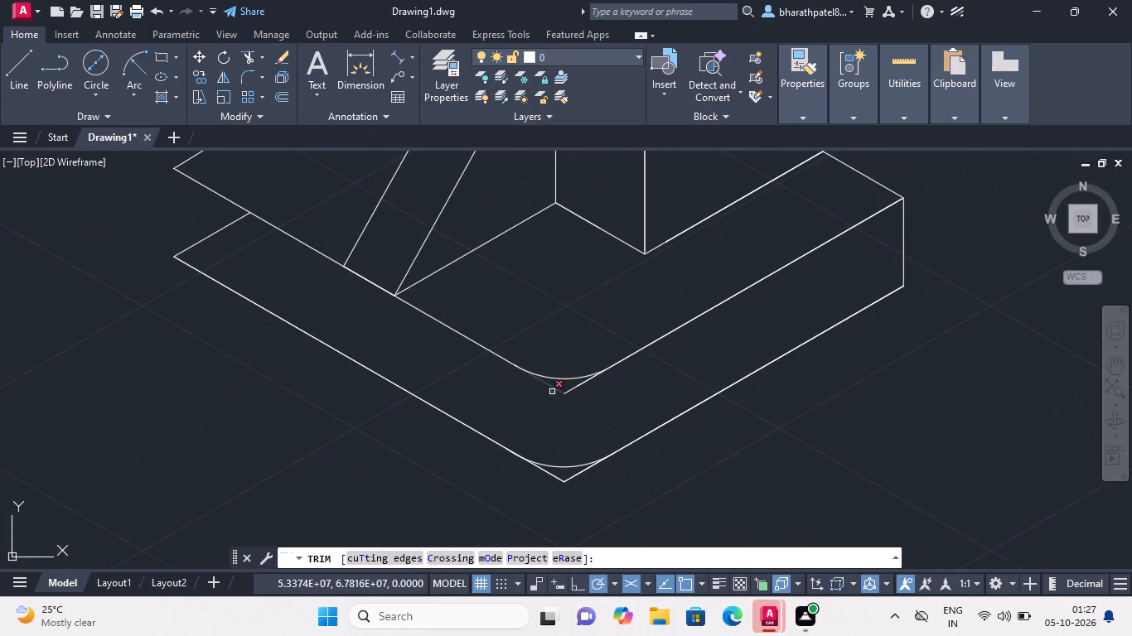
{"action": "left_click", "coordinate": [548, 393]}
{"action": "left_click", "coordinate": [584, 388]}
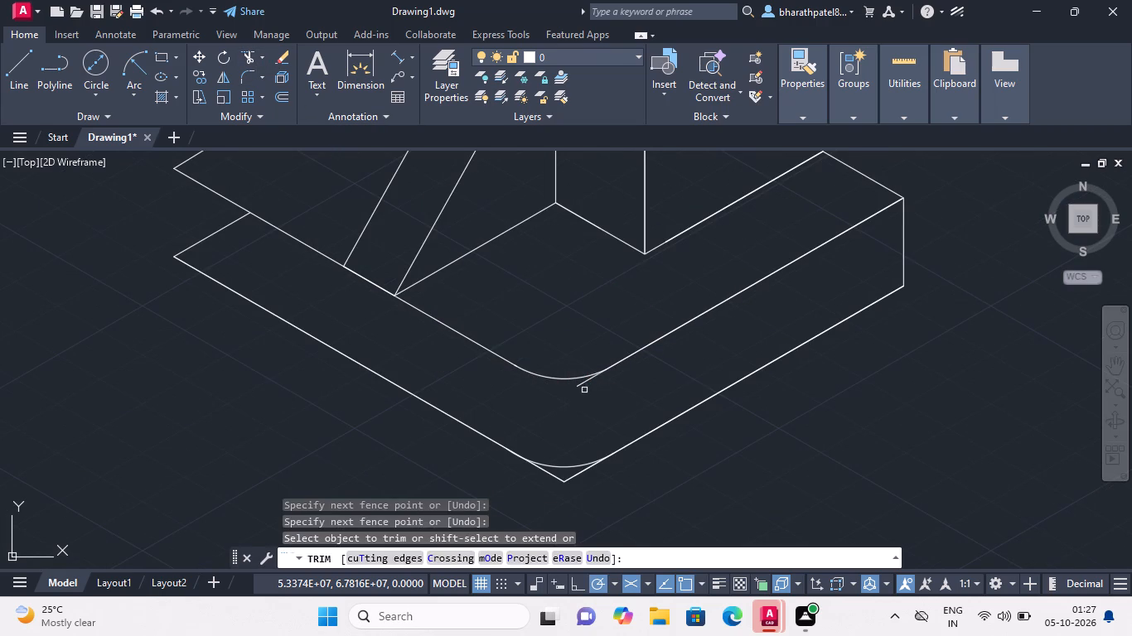
{"action": "left_click", "coordinate": [579, 385]}
{"action": "scroll", "coordinate": [572, 503], "scroll_direction": "up", "scroll_amount": 3}
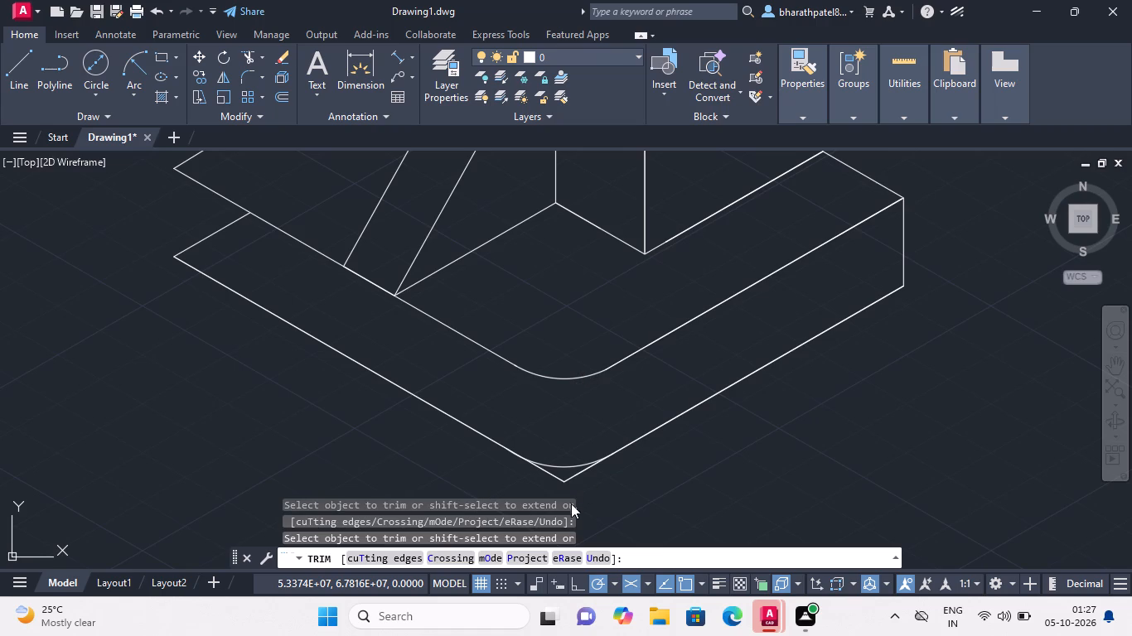
{"action": "left_click", "coordinate": [537, 480]}
{"action": "left_click", "coordinate": [591, 473]}
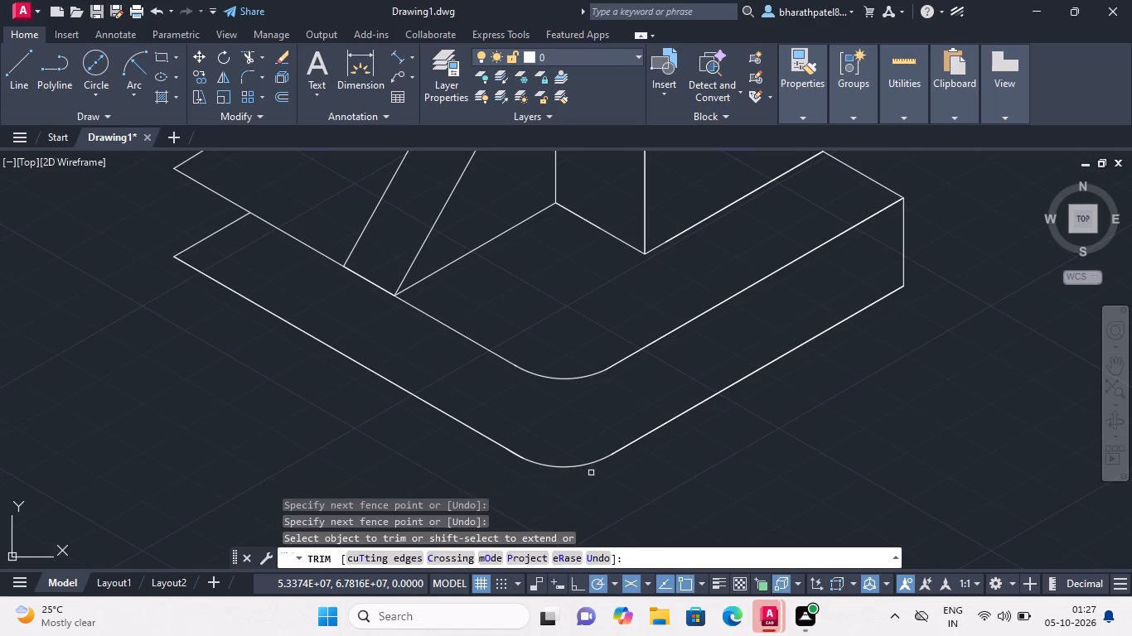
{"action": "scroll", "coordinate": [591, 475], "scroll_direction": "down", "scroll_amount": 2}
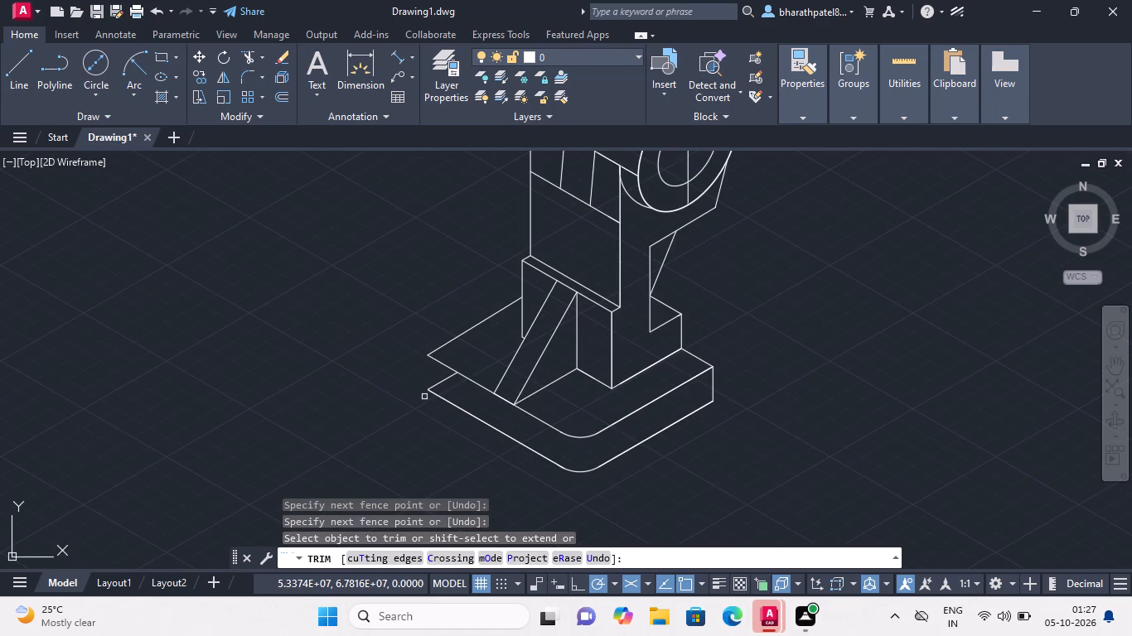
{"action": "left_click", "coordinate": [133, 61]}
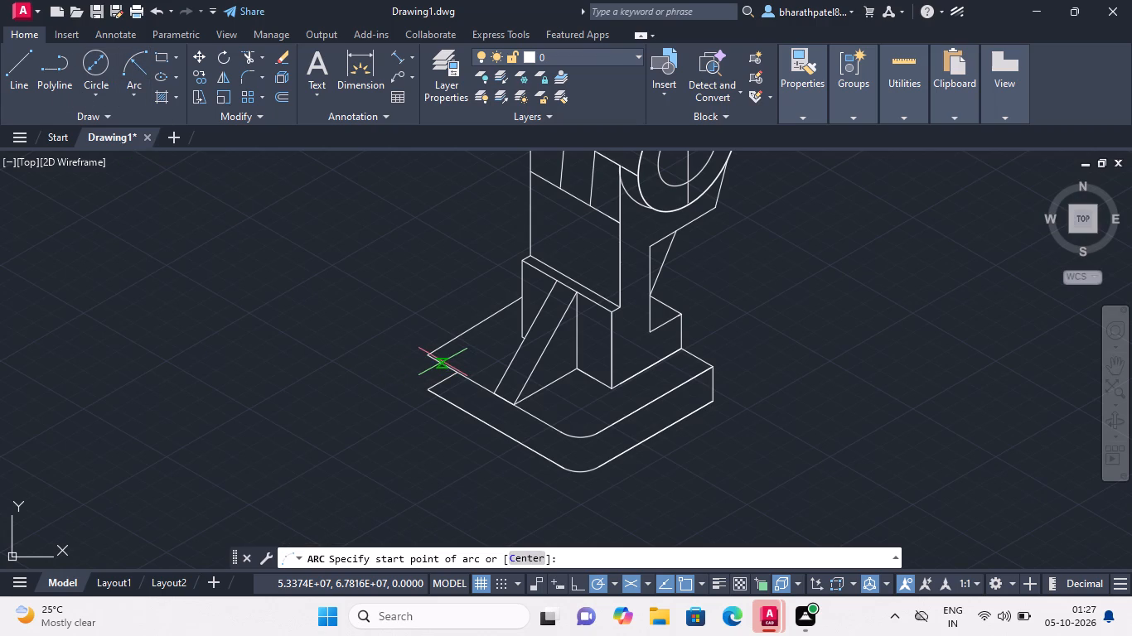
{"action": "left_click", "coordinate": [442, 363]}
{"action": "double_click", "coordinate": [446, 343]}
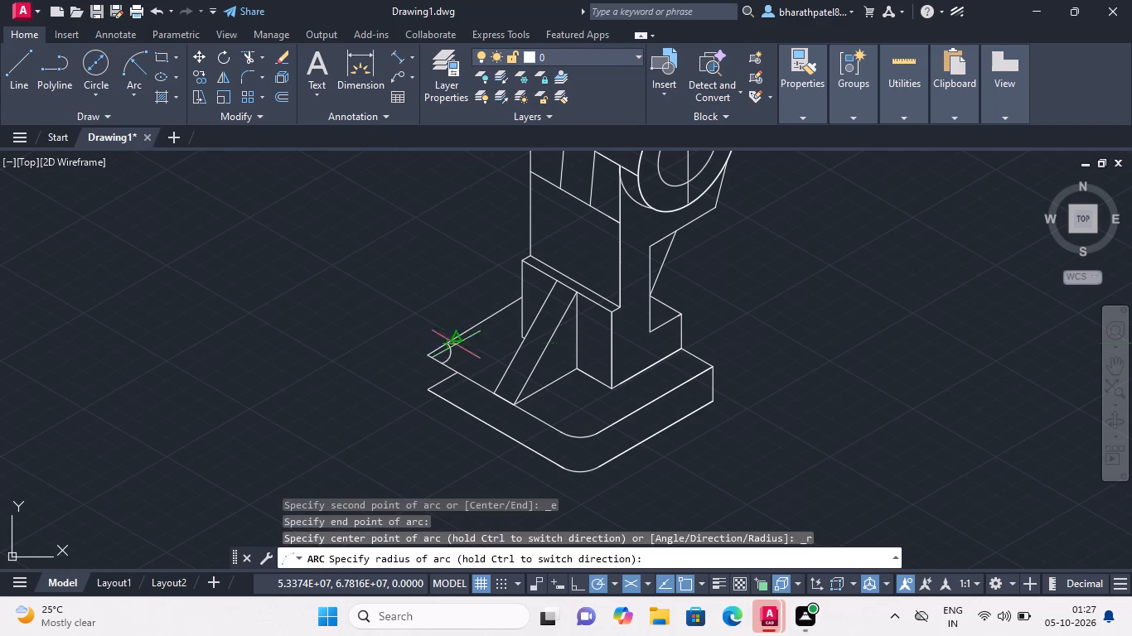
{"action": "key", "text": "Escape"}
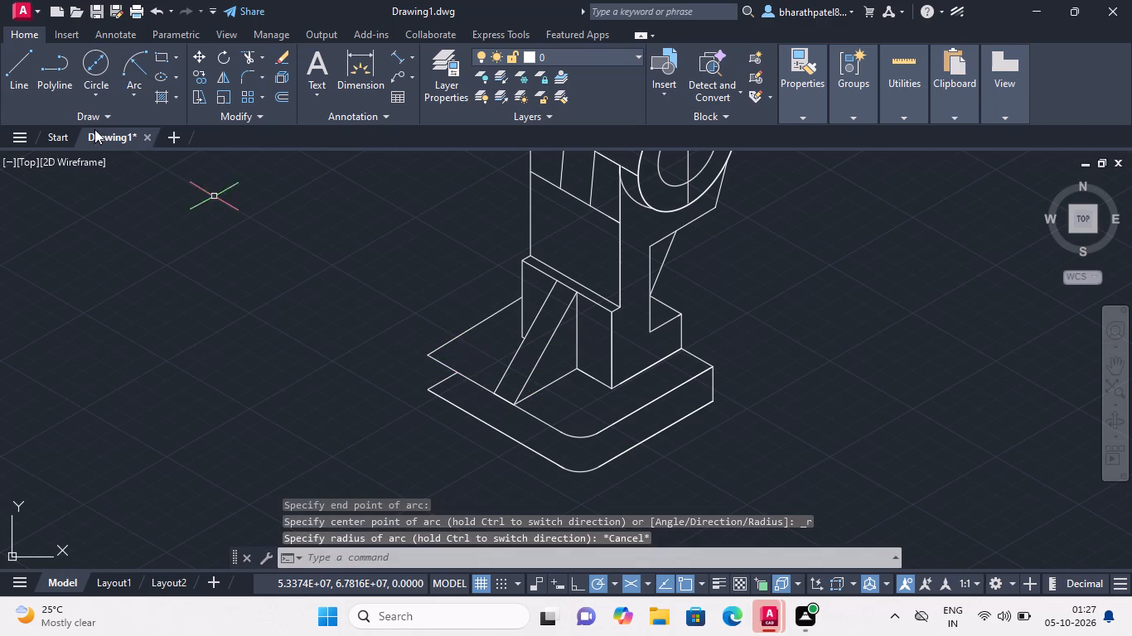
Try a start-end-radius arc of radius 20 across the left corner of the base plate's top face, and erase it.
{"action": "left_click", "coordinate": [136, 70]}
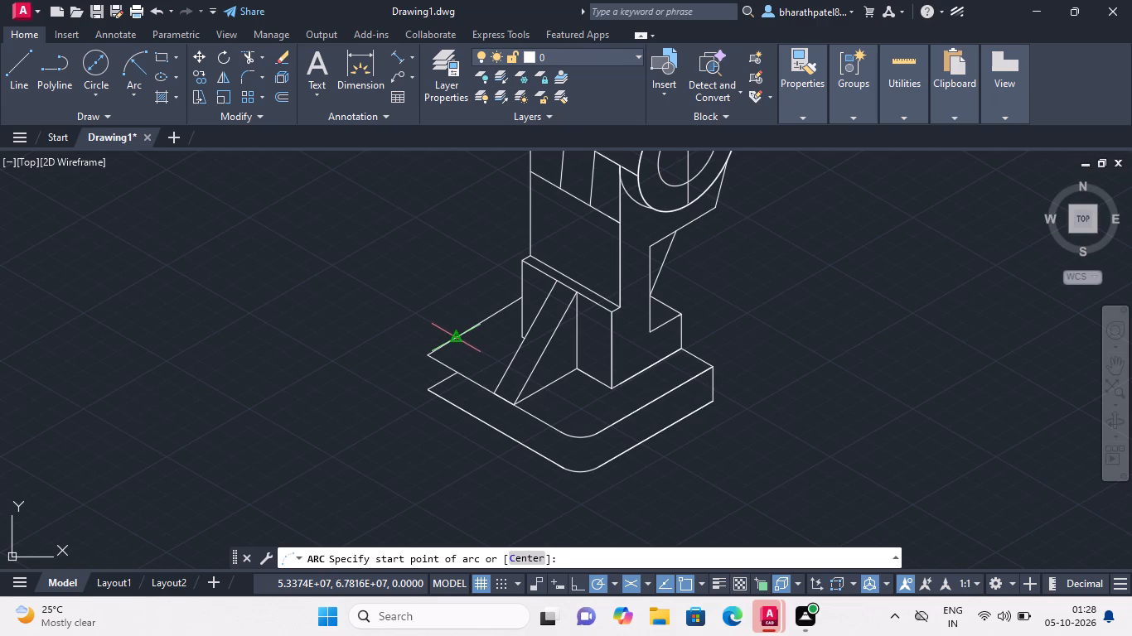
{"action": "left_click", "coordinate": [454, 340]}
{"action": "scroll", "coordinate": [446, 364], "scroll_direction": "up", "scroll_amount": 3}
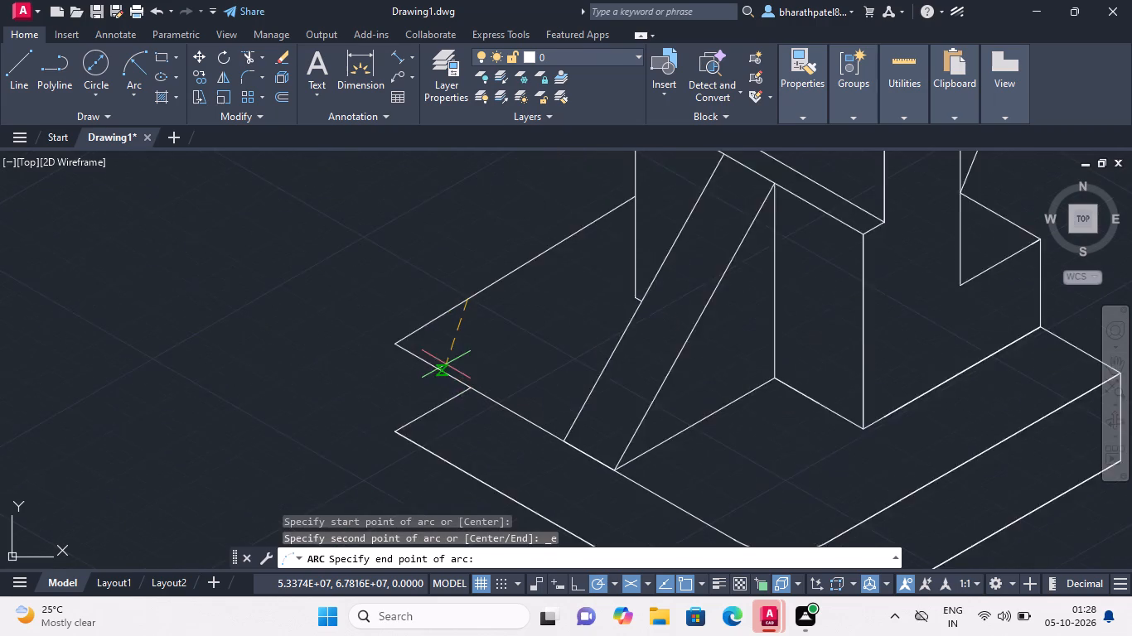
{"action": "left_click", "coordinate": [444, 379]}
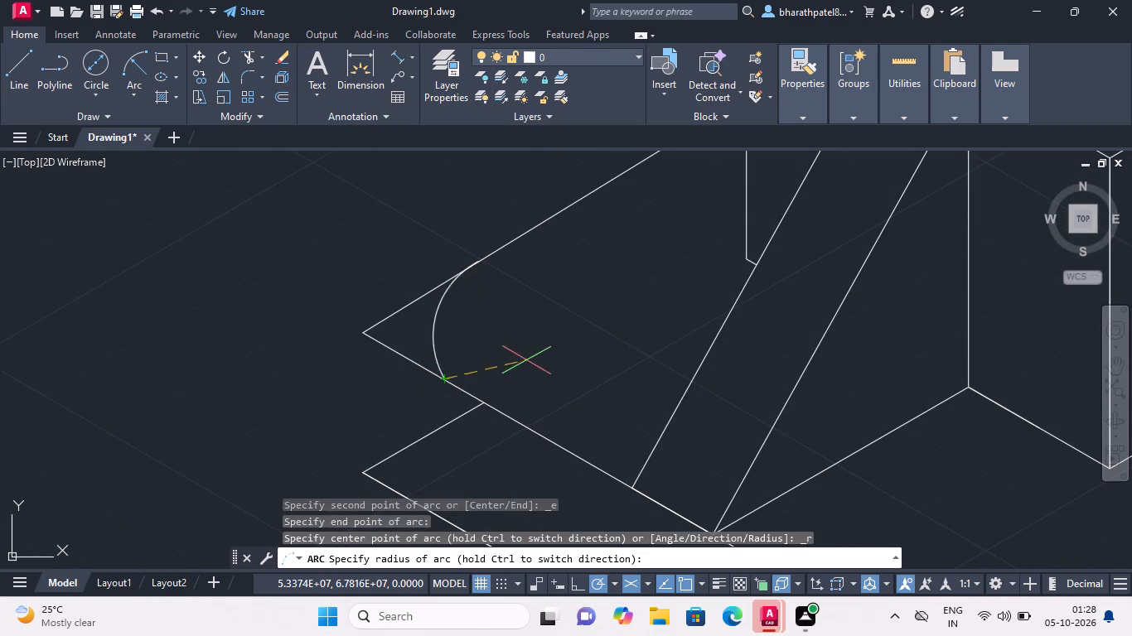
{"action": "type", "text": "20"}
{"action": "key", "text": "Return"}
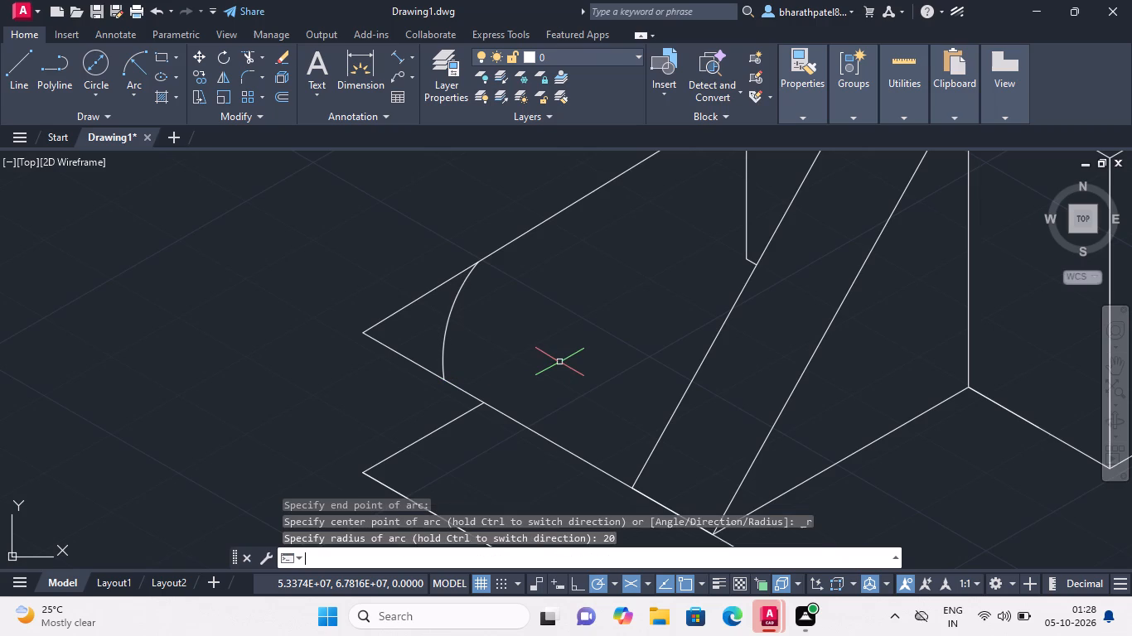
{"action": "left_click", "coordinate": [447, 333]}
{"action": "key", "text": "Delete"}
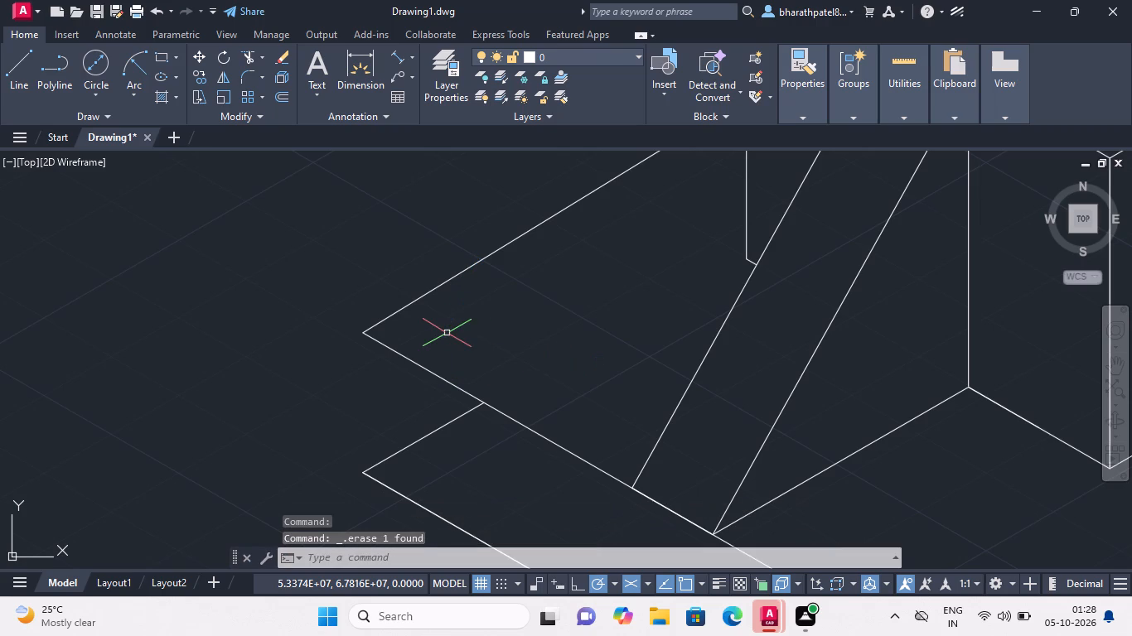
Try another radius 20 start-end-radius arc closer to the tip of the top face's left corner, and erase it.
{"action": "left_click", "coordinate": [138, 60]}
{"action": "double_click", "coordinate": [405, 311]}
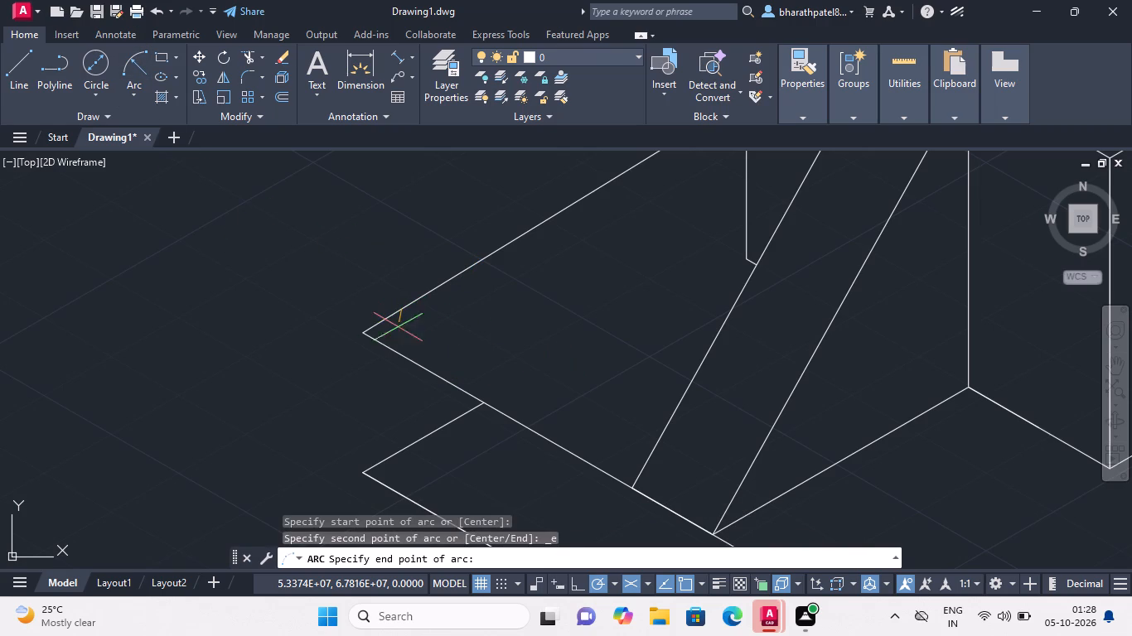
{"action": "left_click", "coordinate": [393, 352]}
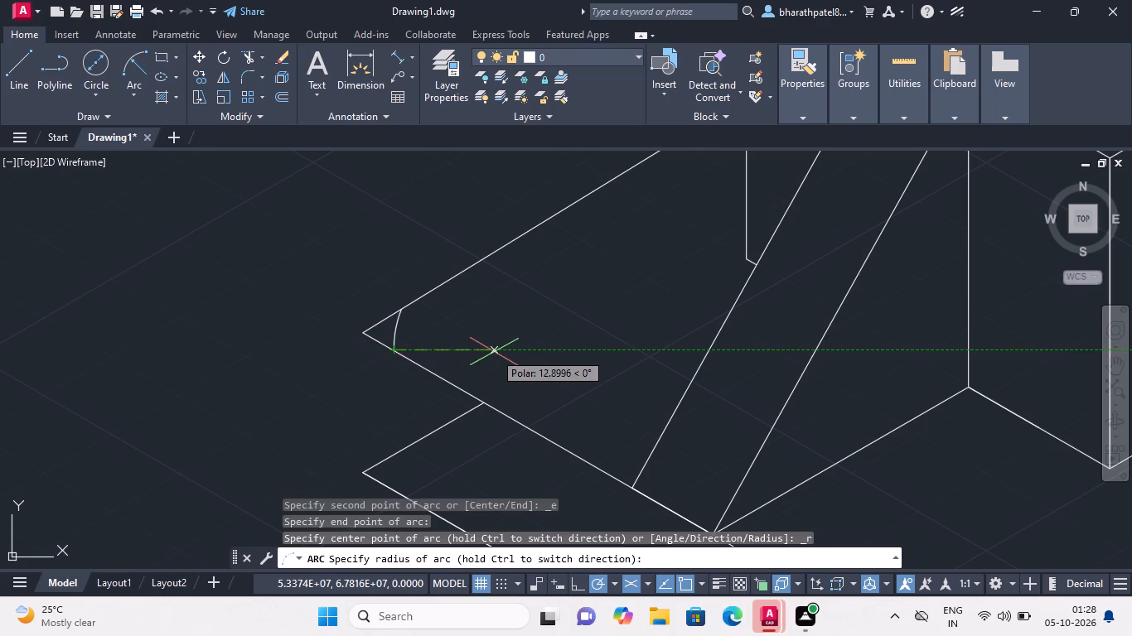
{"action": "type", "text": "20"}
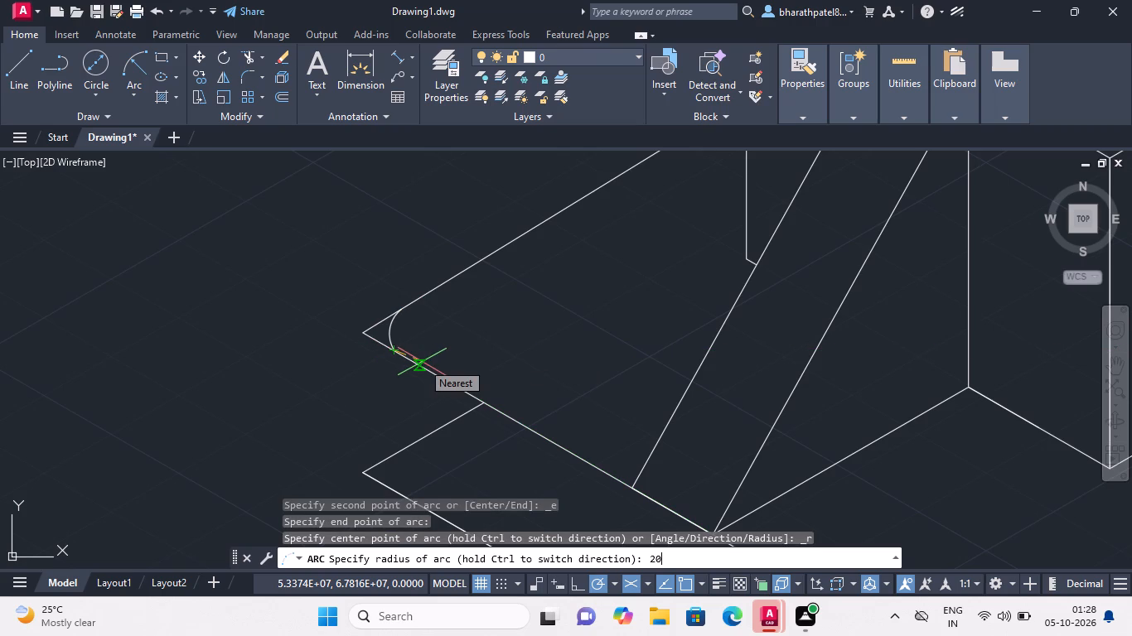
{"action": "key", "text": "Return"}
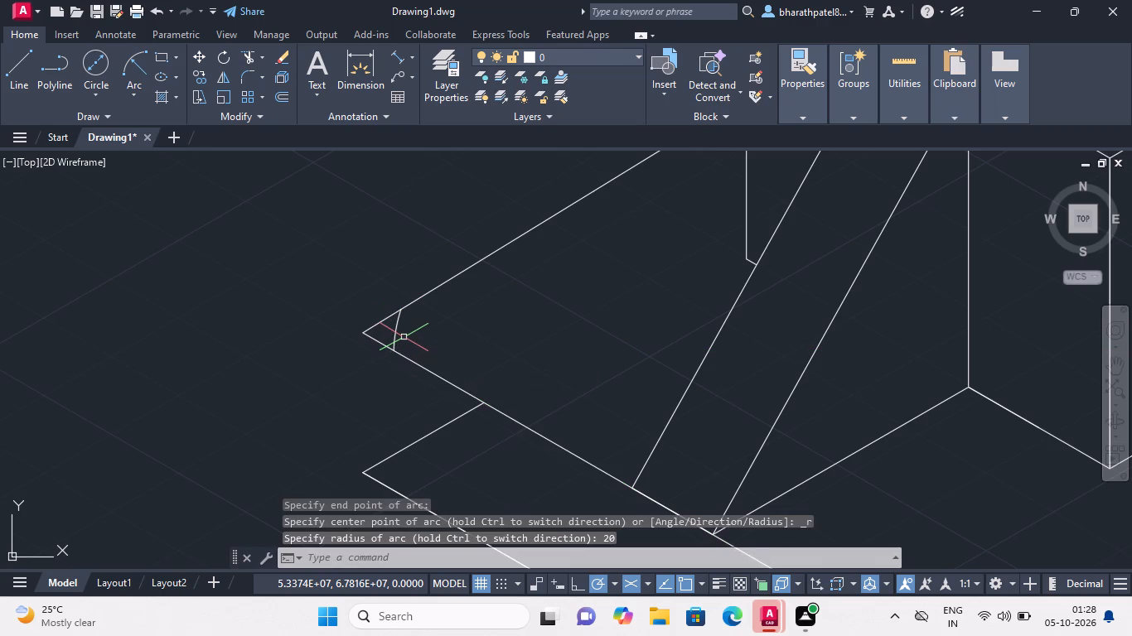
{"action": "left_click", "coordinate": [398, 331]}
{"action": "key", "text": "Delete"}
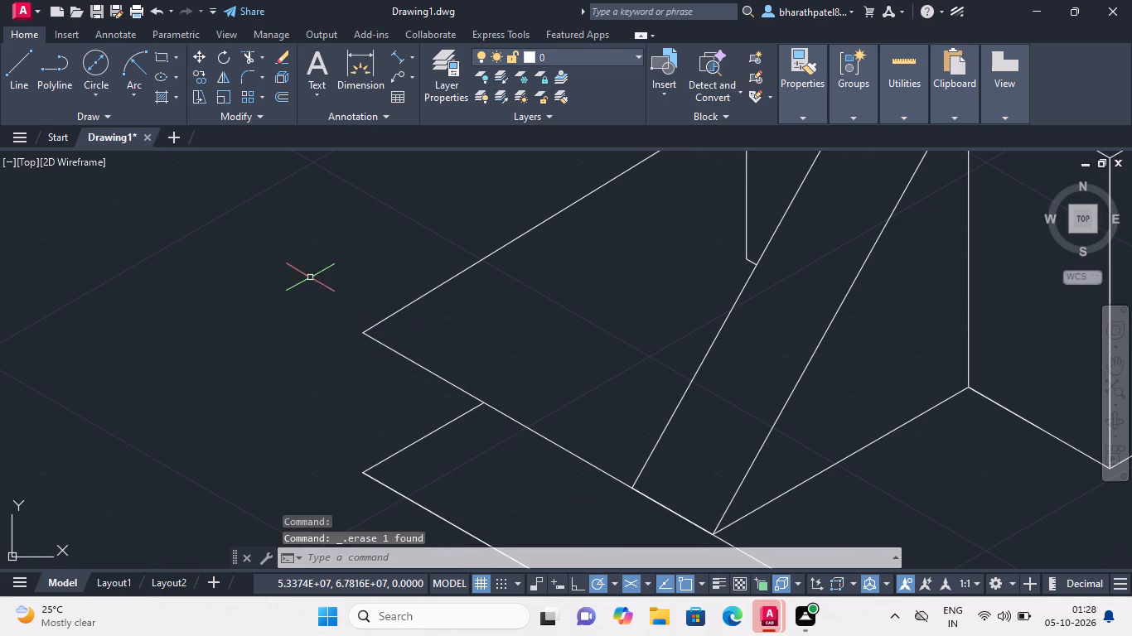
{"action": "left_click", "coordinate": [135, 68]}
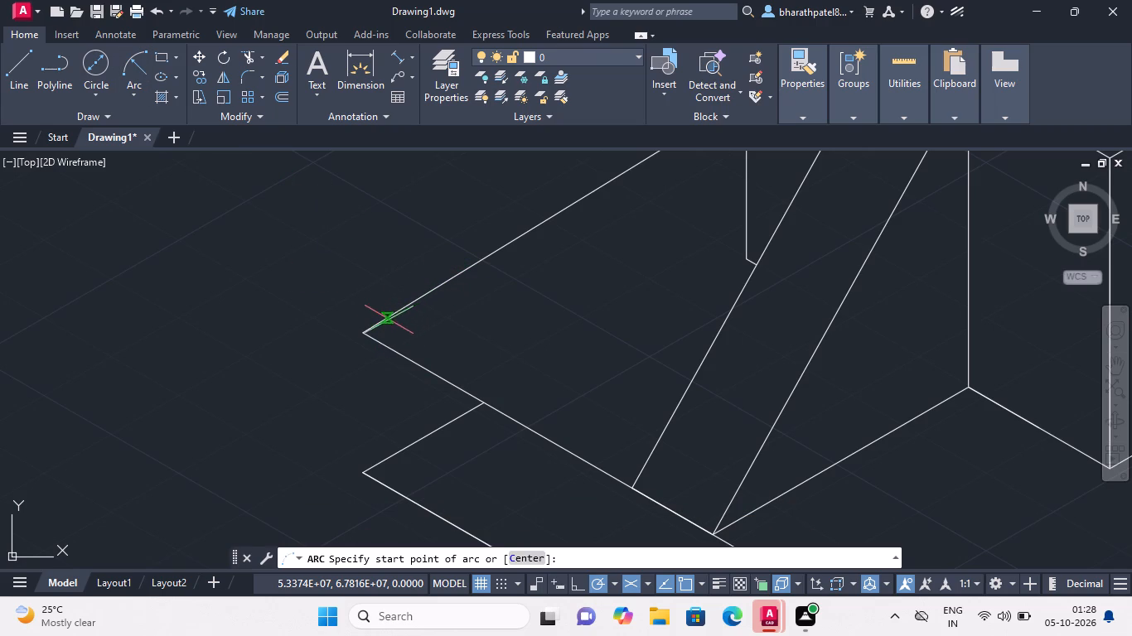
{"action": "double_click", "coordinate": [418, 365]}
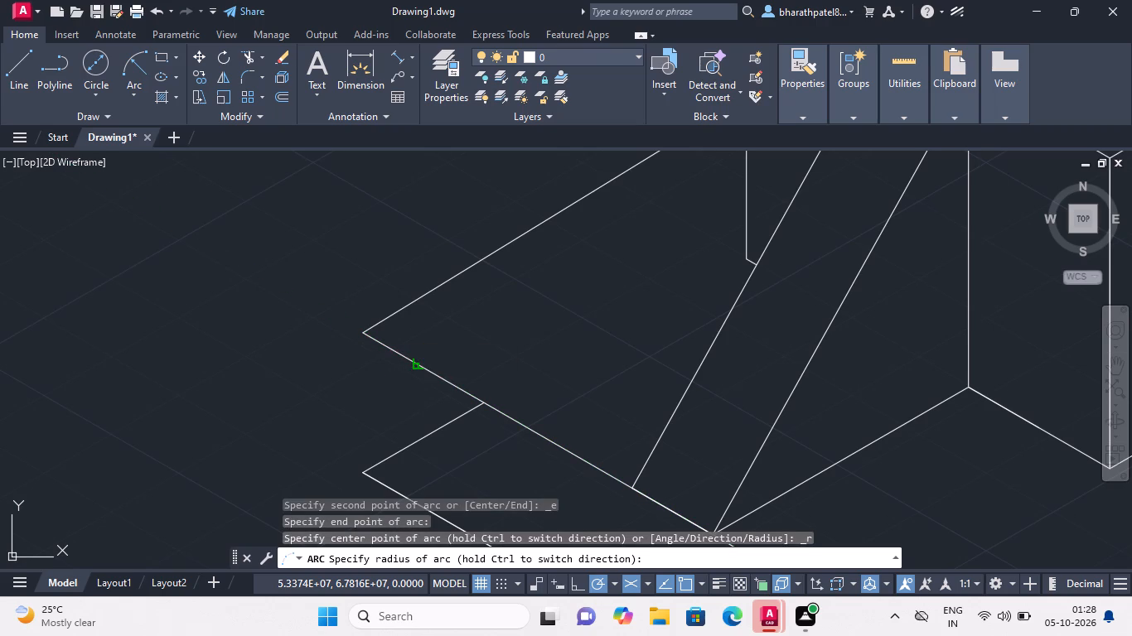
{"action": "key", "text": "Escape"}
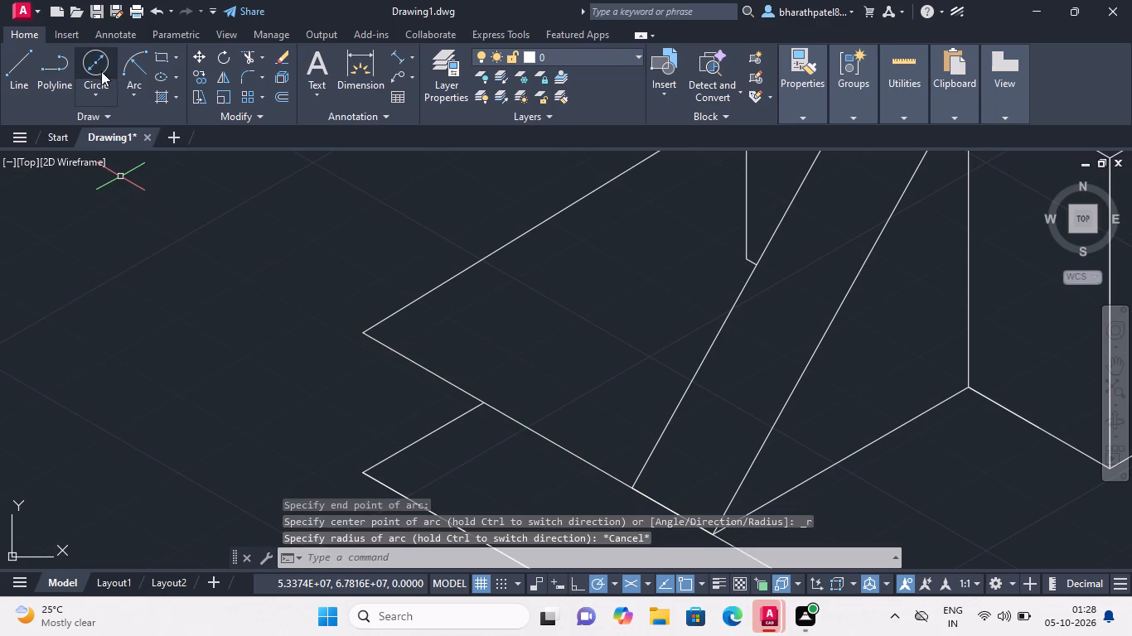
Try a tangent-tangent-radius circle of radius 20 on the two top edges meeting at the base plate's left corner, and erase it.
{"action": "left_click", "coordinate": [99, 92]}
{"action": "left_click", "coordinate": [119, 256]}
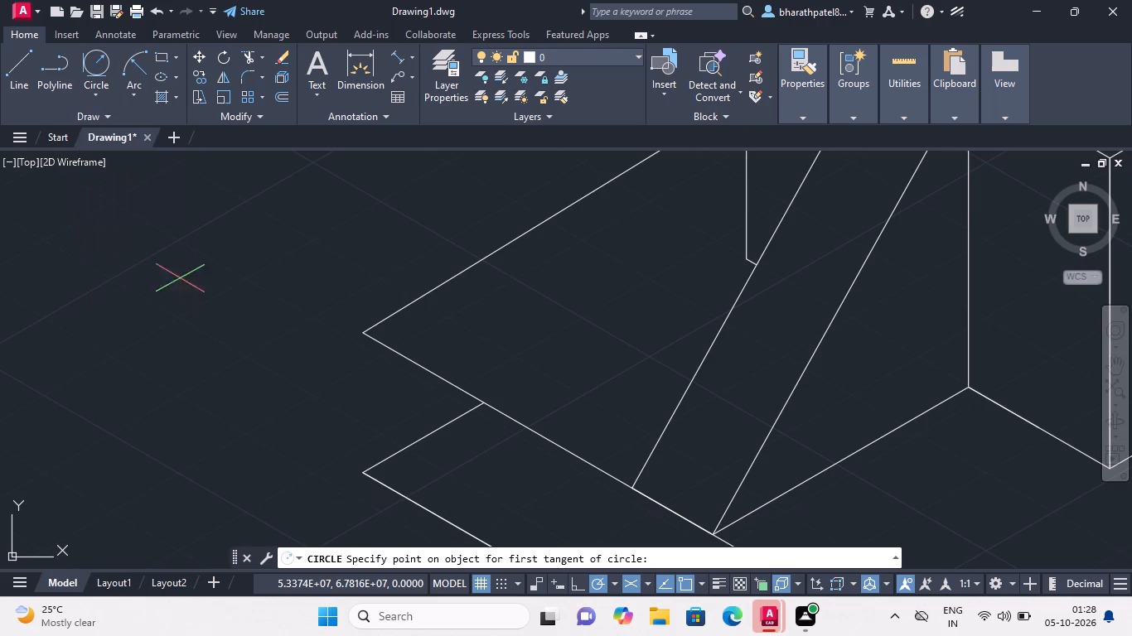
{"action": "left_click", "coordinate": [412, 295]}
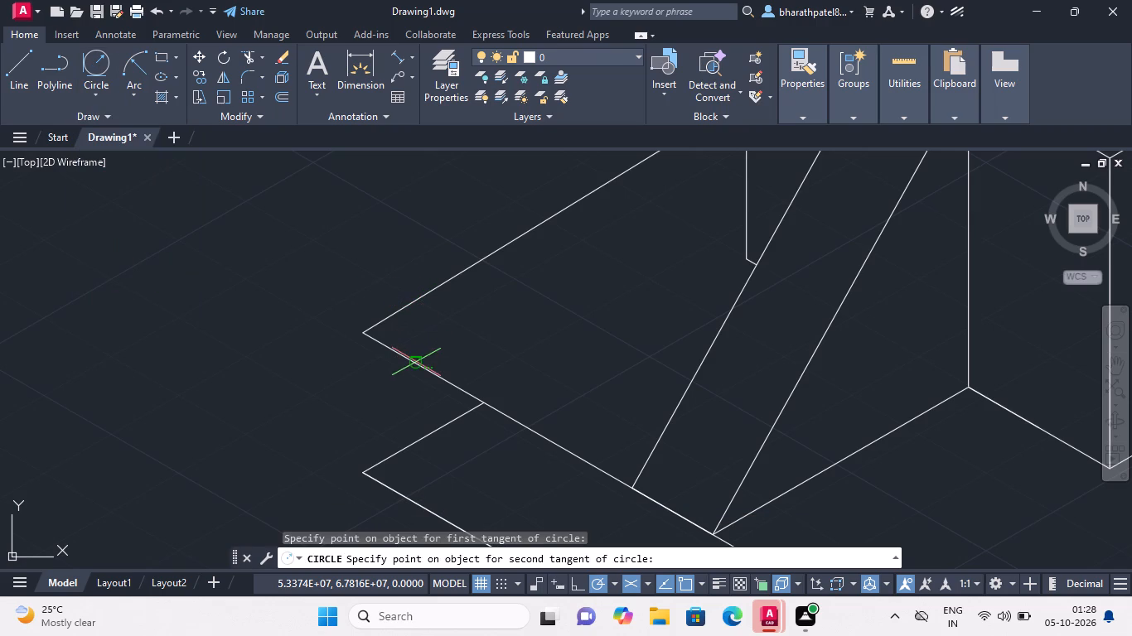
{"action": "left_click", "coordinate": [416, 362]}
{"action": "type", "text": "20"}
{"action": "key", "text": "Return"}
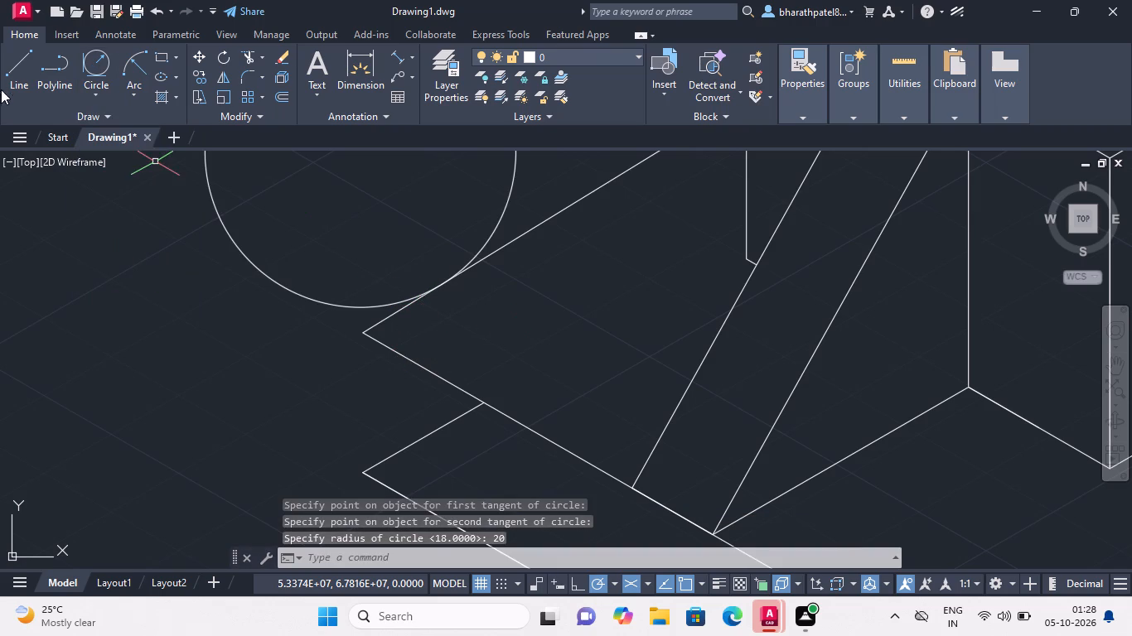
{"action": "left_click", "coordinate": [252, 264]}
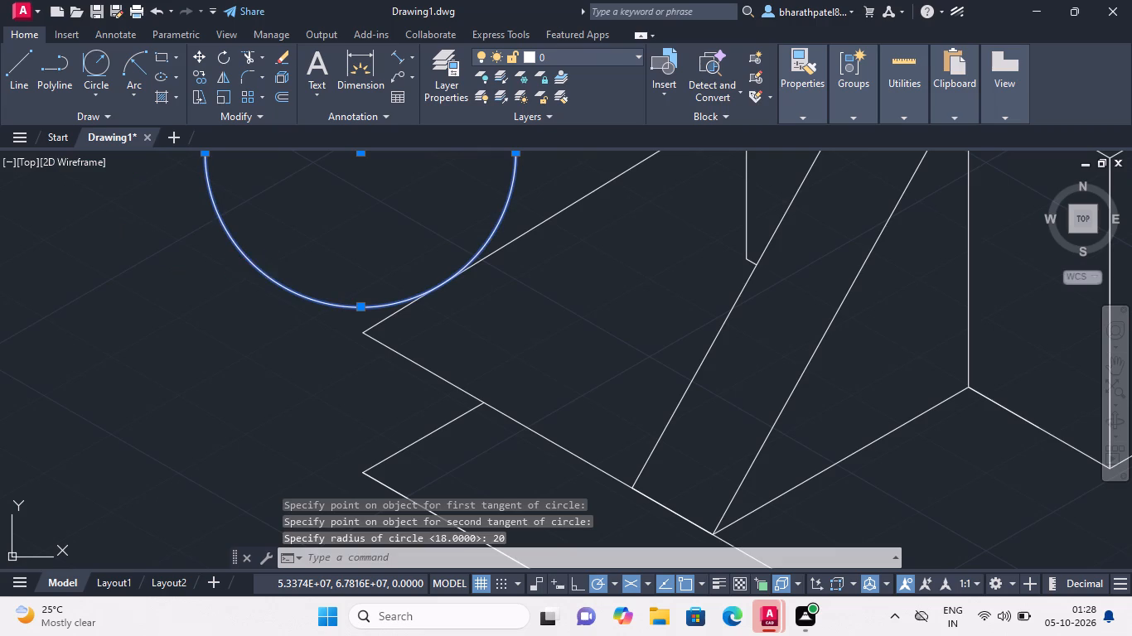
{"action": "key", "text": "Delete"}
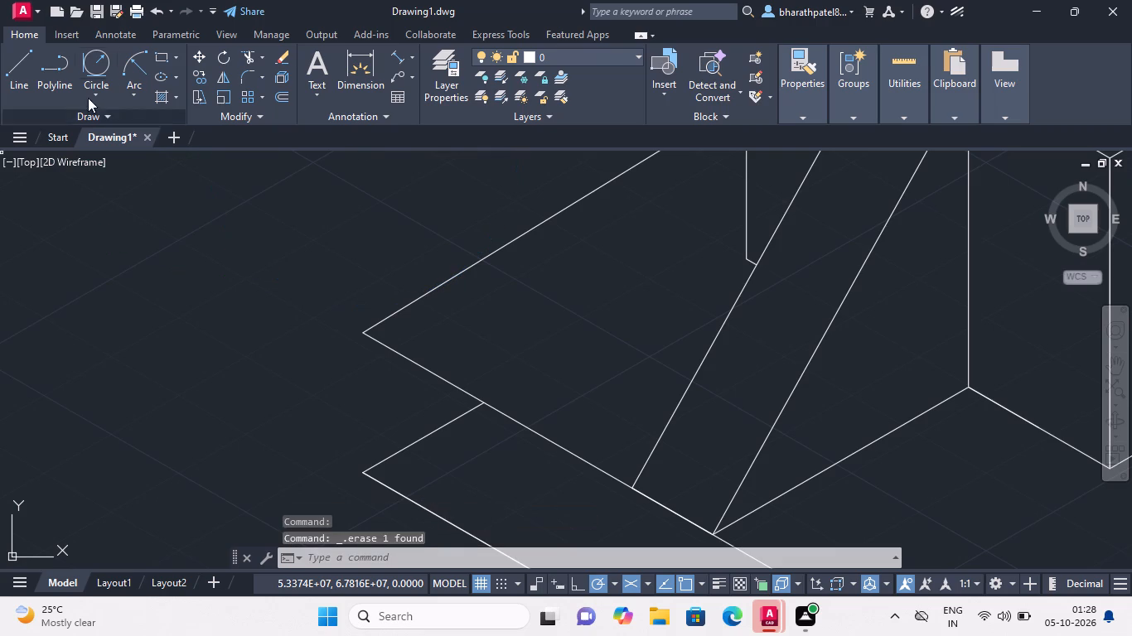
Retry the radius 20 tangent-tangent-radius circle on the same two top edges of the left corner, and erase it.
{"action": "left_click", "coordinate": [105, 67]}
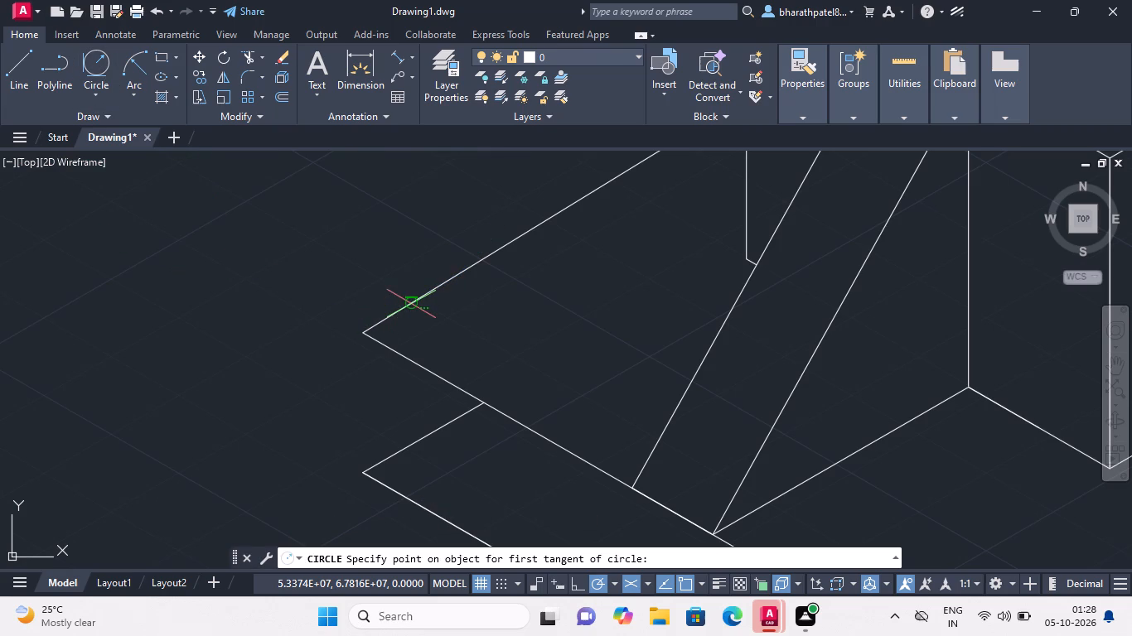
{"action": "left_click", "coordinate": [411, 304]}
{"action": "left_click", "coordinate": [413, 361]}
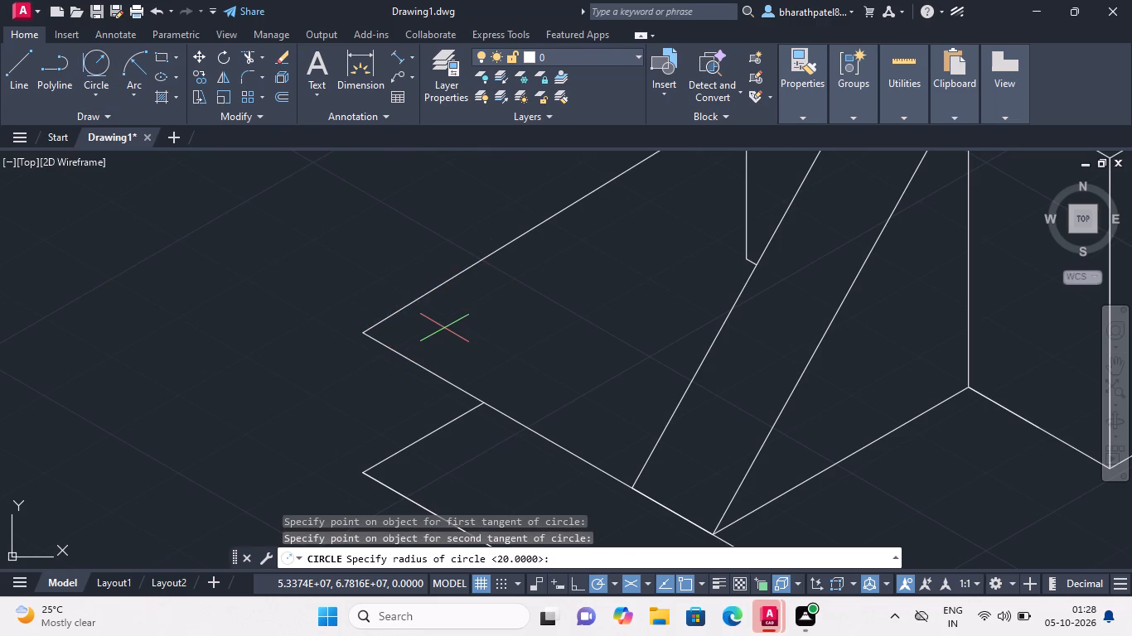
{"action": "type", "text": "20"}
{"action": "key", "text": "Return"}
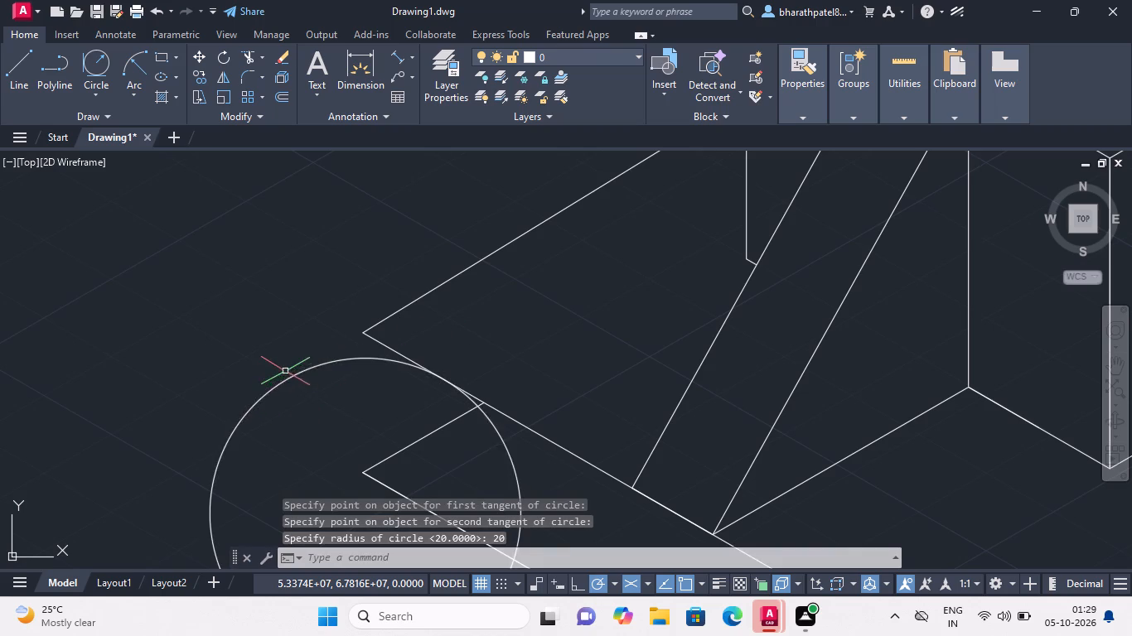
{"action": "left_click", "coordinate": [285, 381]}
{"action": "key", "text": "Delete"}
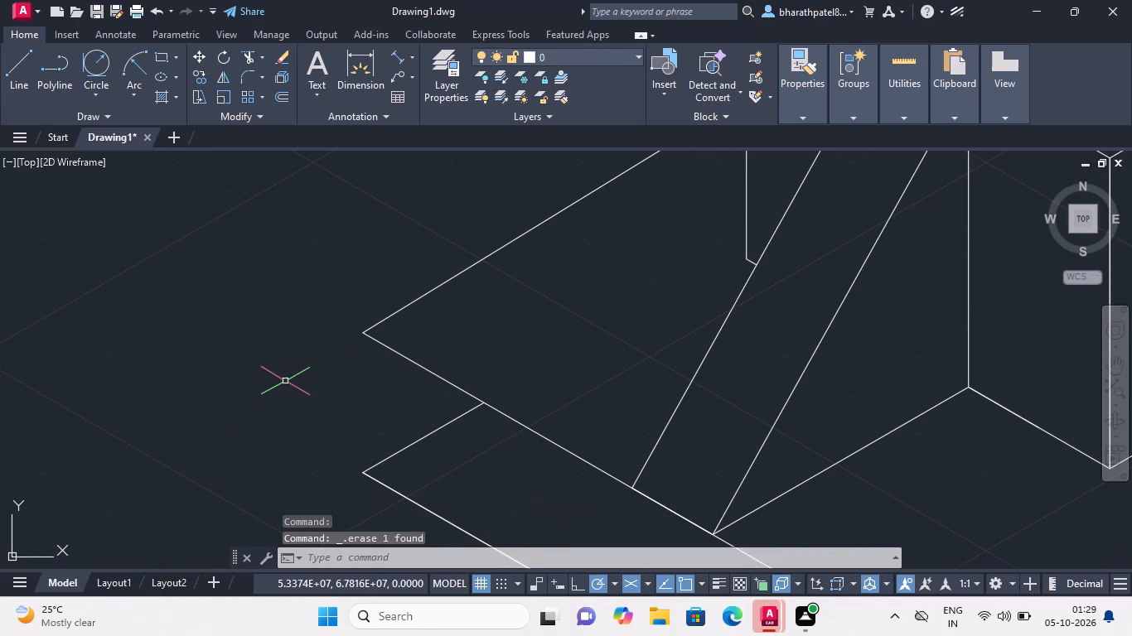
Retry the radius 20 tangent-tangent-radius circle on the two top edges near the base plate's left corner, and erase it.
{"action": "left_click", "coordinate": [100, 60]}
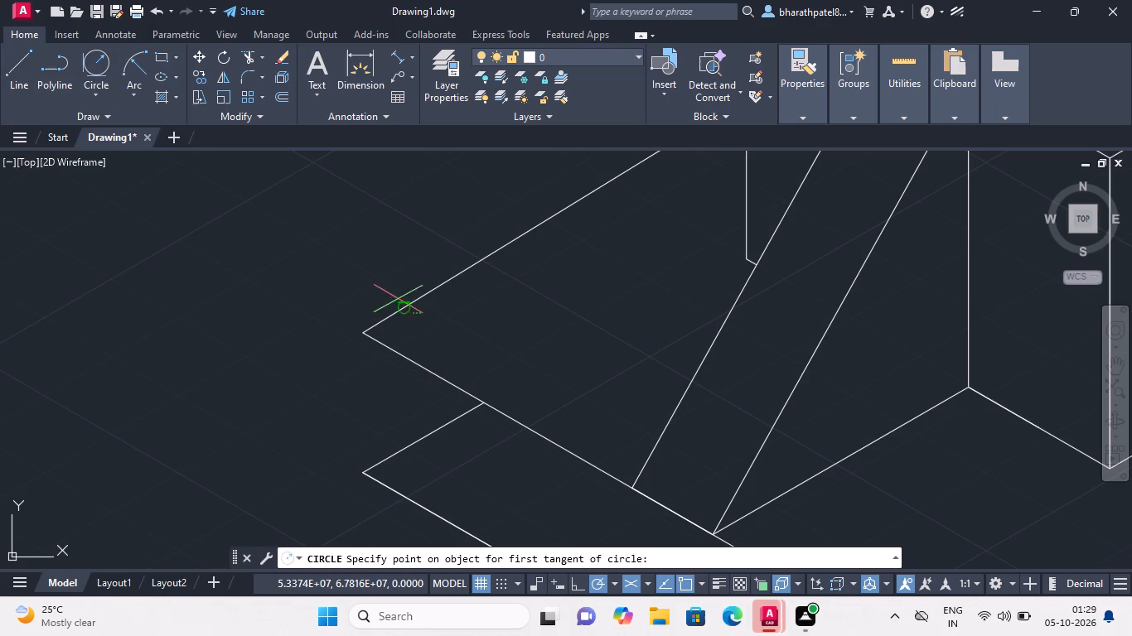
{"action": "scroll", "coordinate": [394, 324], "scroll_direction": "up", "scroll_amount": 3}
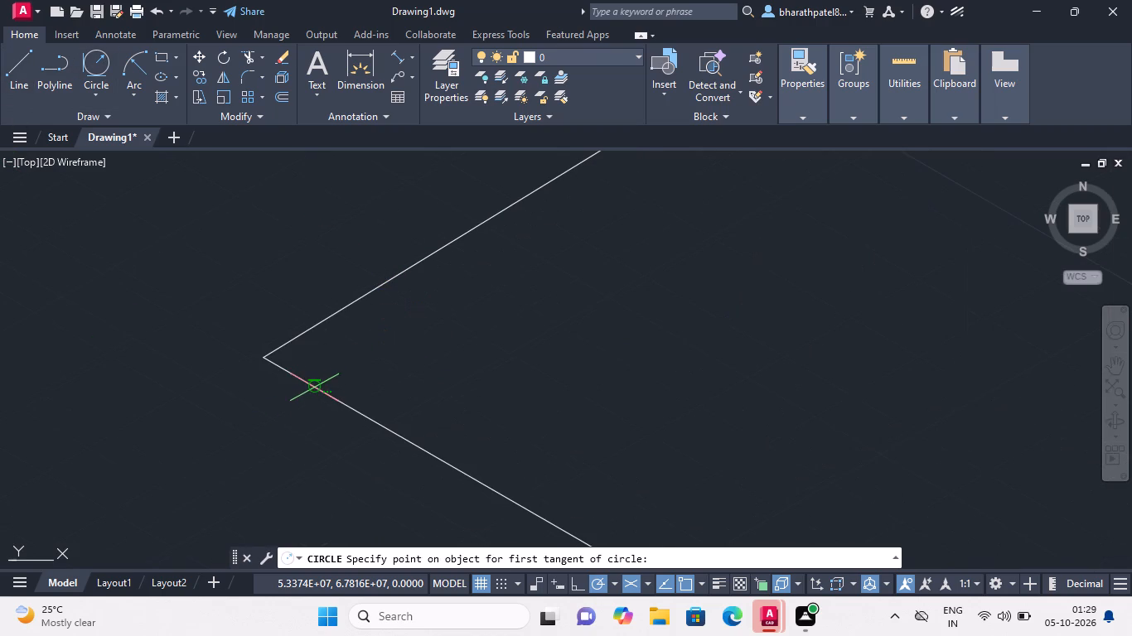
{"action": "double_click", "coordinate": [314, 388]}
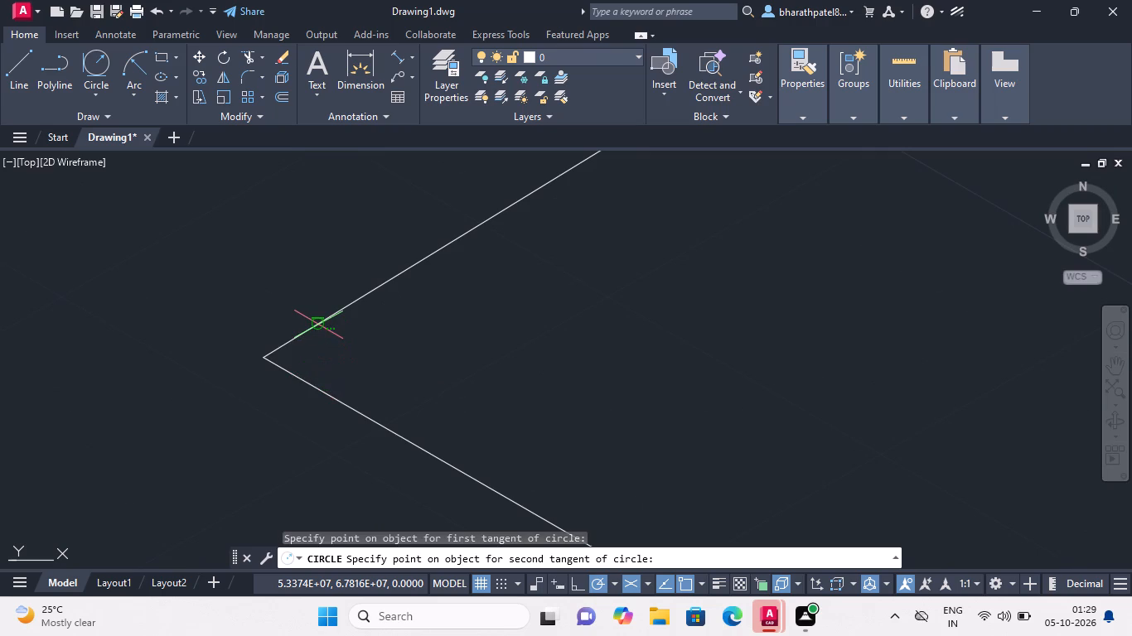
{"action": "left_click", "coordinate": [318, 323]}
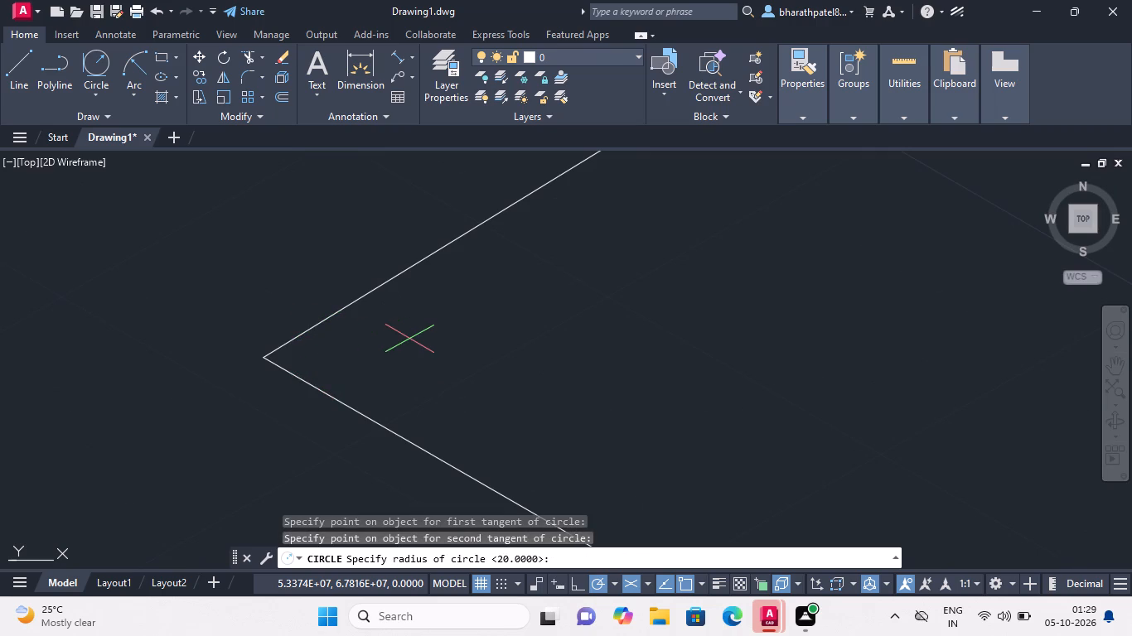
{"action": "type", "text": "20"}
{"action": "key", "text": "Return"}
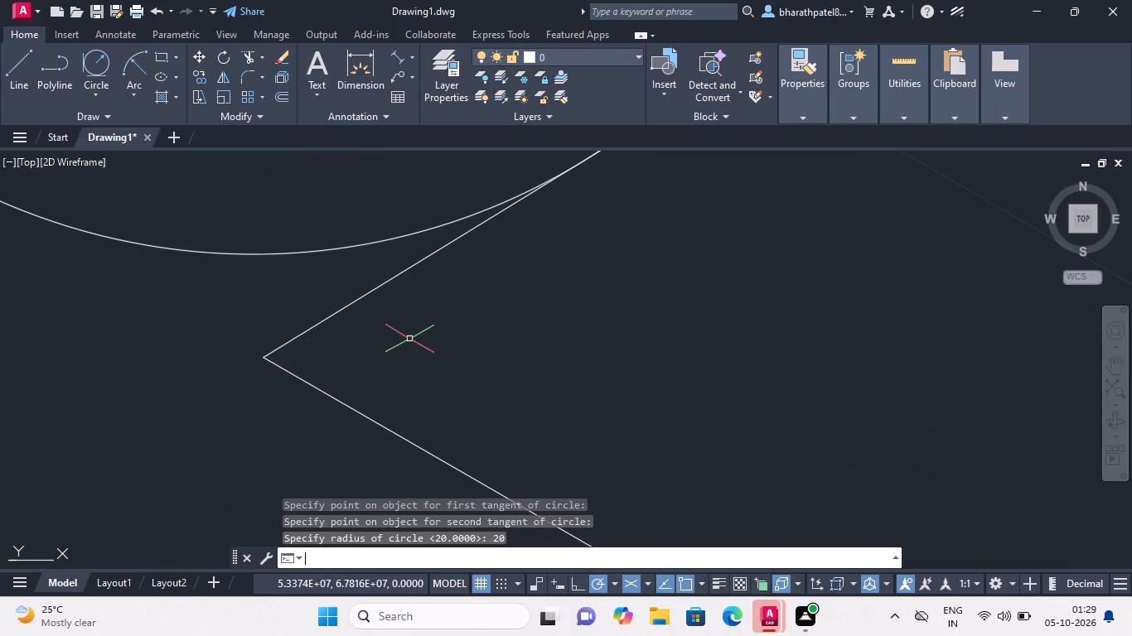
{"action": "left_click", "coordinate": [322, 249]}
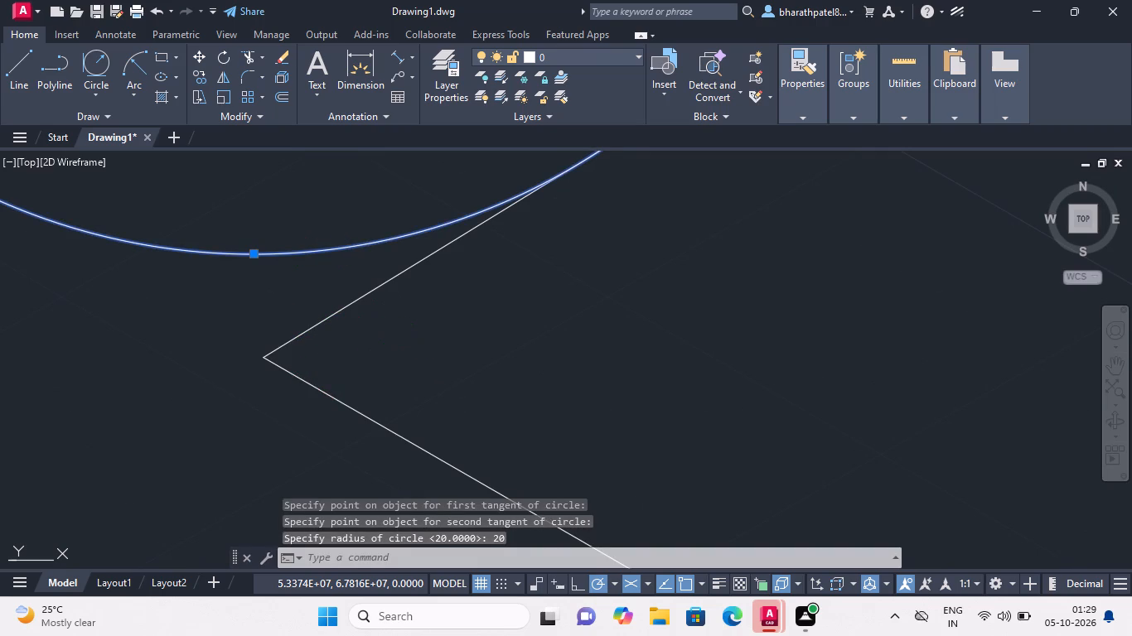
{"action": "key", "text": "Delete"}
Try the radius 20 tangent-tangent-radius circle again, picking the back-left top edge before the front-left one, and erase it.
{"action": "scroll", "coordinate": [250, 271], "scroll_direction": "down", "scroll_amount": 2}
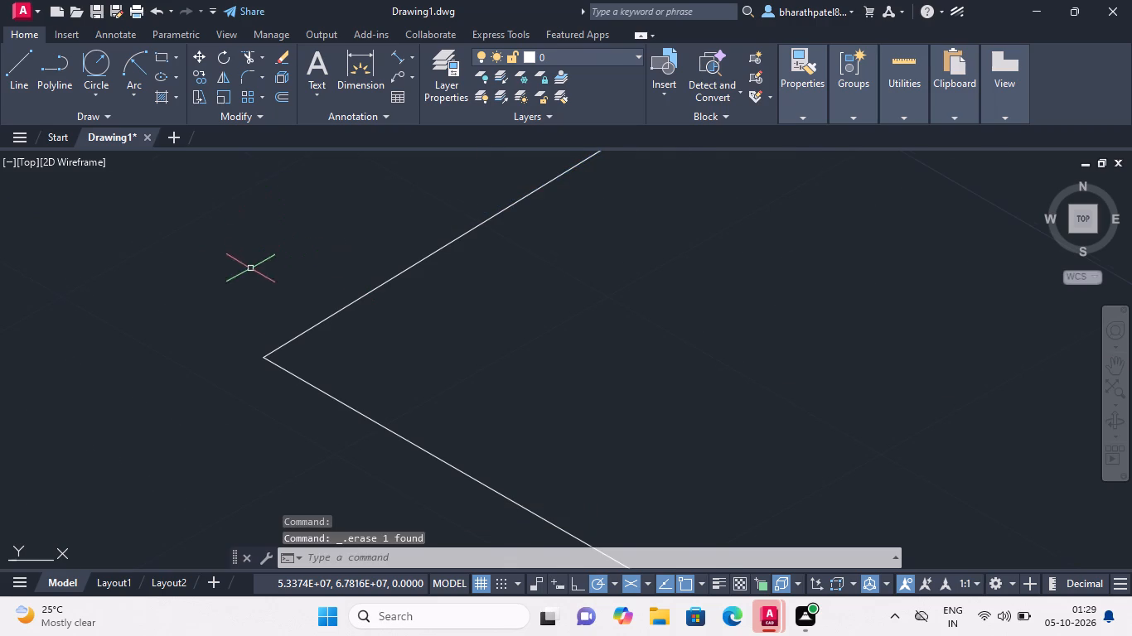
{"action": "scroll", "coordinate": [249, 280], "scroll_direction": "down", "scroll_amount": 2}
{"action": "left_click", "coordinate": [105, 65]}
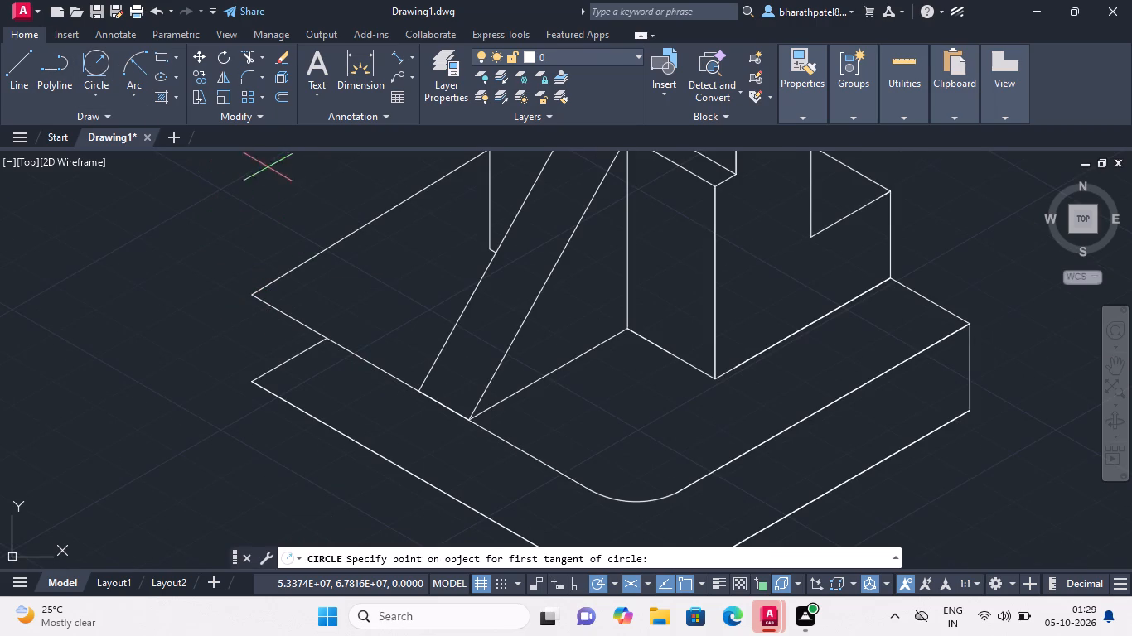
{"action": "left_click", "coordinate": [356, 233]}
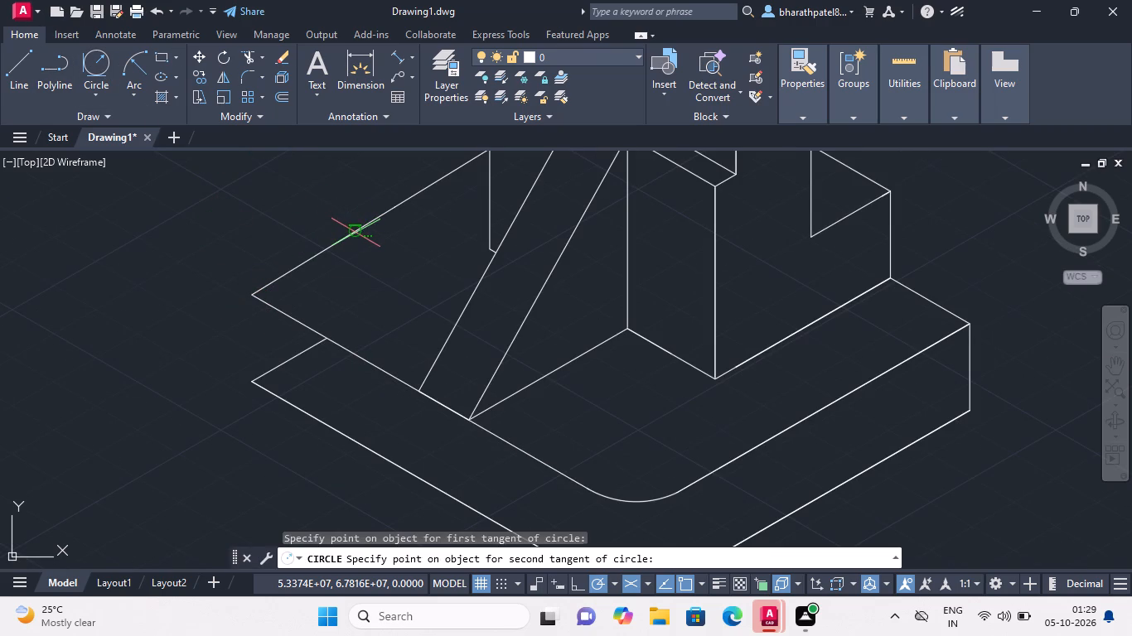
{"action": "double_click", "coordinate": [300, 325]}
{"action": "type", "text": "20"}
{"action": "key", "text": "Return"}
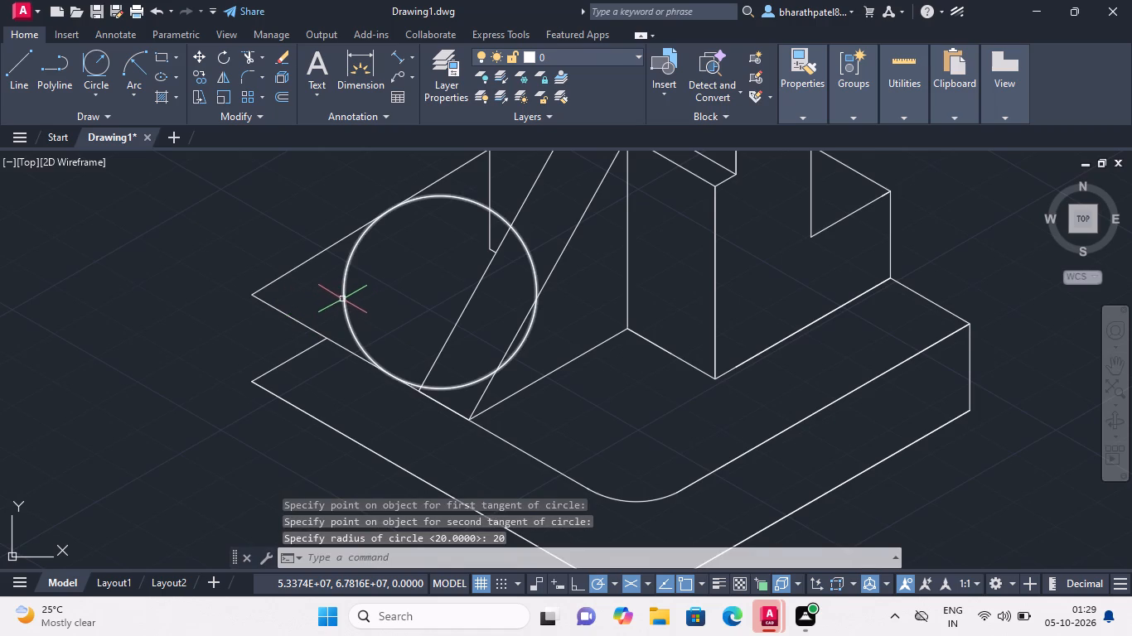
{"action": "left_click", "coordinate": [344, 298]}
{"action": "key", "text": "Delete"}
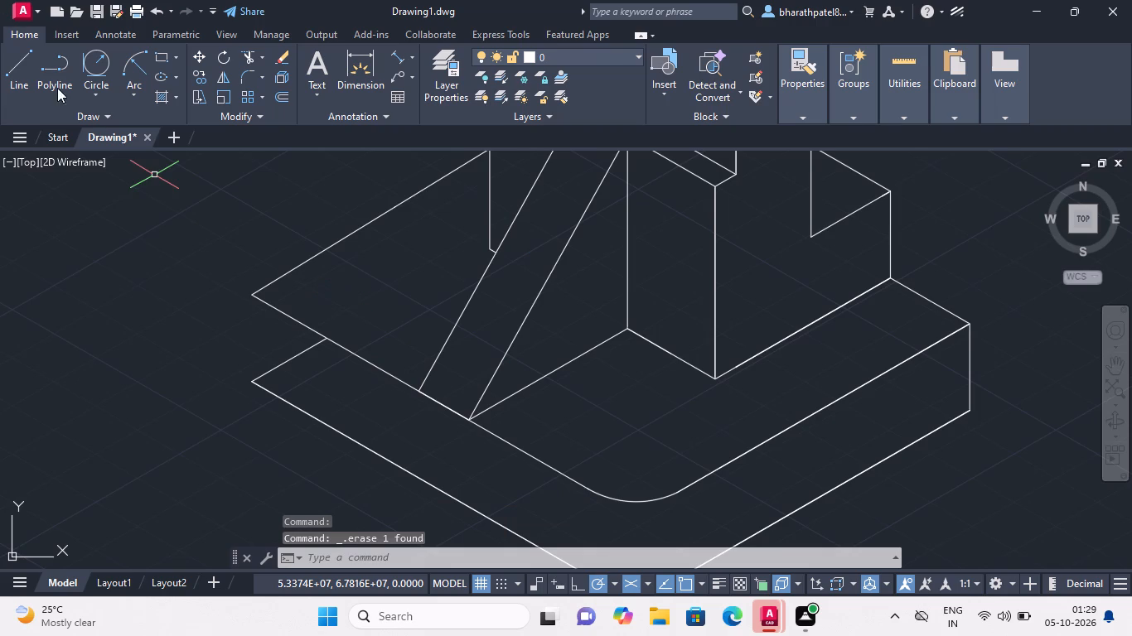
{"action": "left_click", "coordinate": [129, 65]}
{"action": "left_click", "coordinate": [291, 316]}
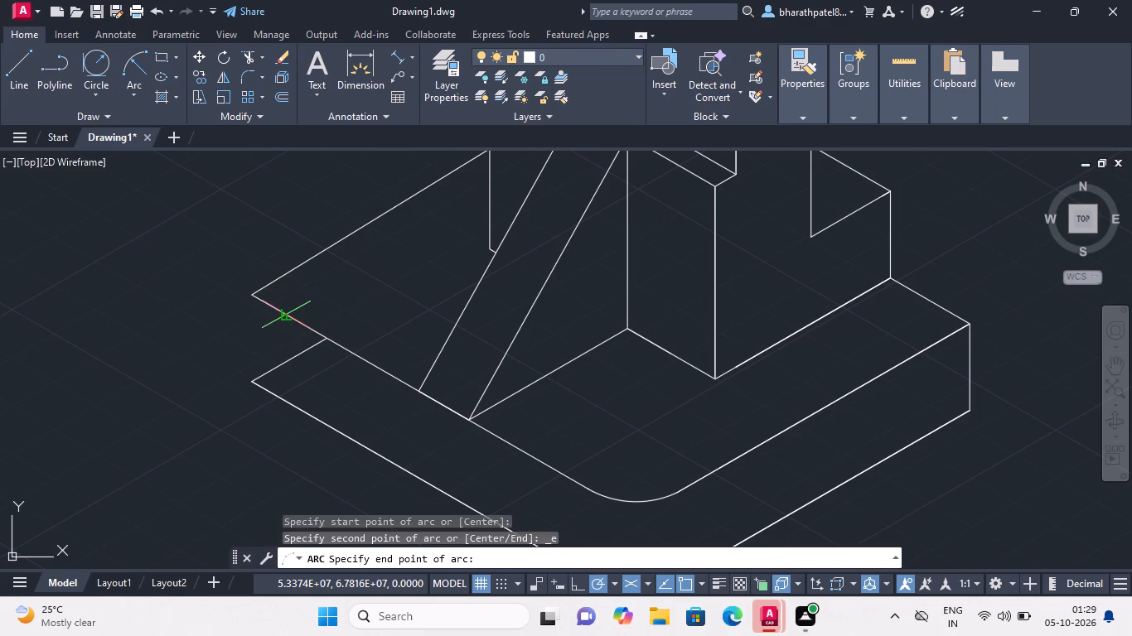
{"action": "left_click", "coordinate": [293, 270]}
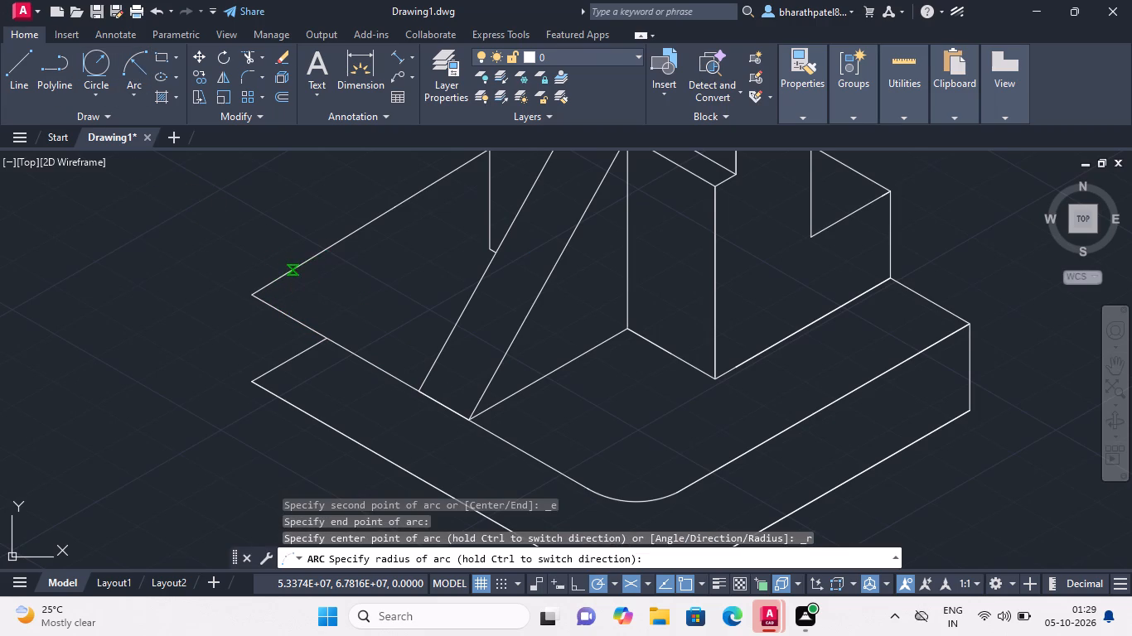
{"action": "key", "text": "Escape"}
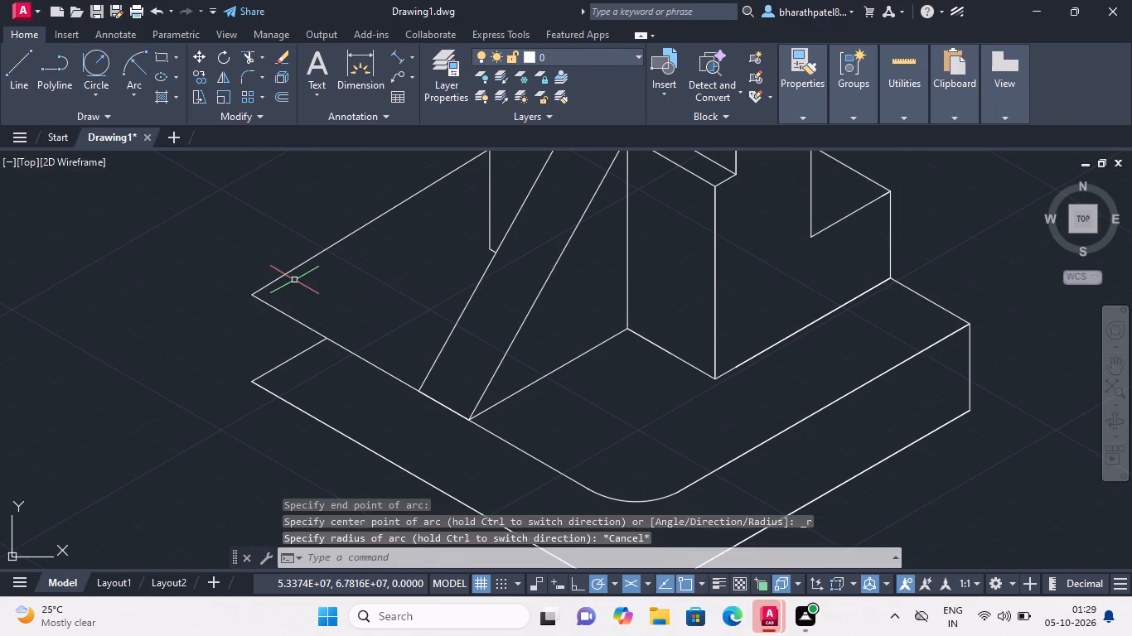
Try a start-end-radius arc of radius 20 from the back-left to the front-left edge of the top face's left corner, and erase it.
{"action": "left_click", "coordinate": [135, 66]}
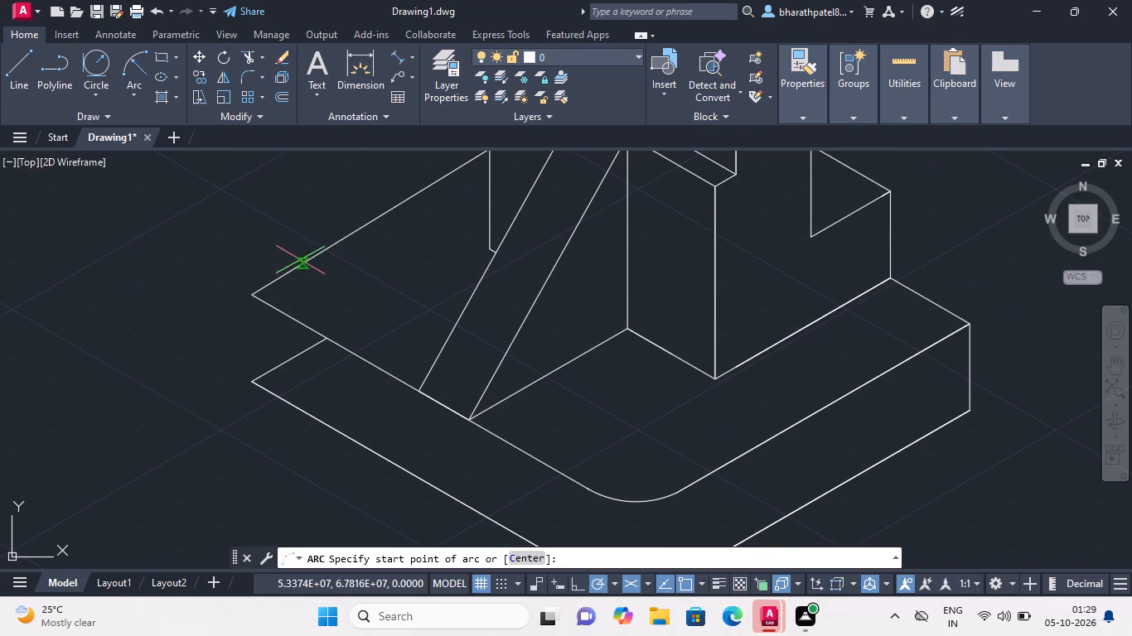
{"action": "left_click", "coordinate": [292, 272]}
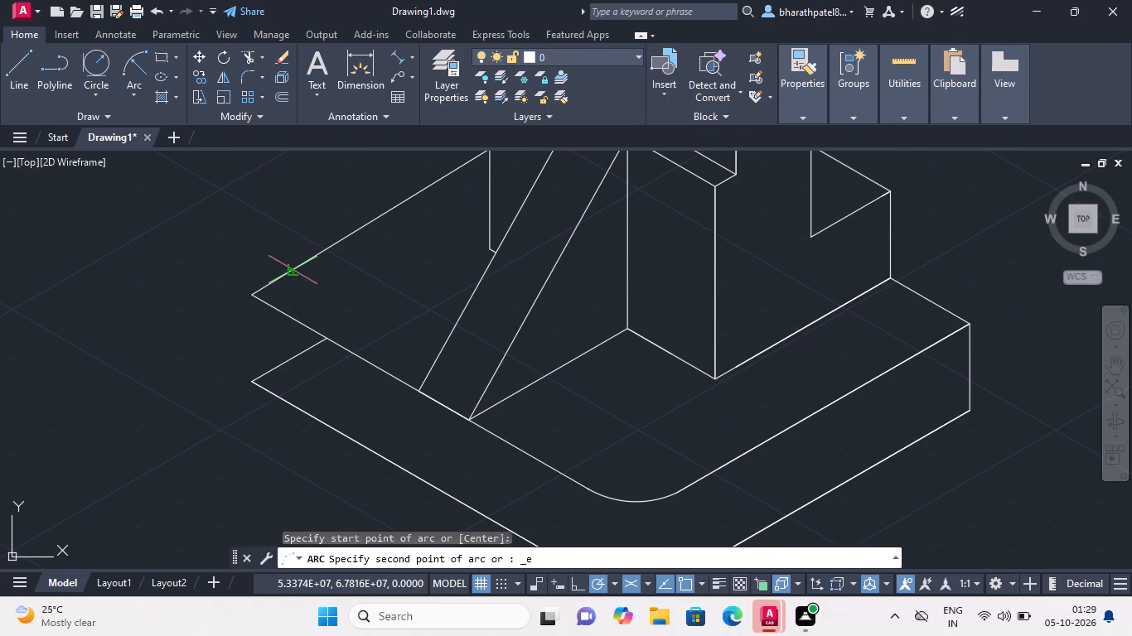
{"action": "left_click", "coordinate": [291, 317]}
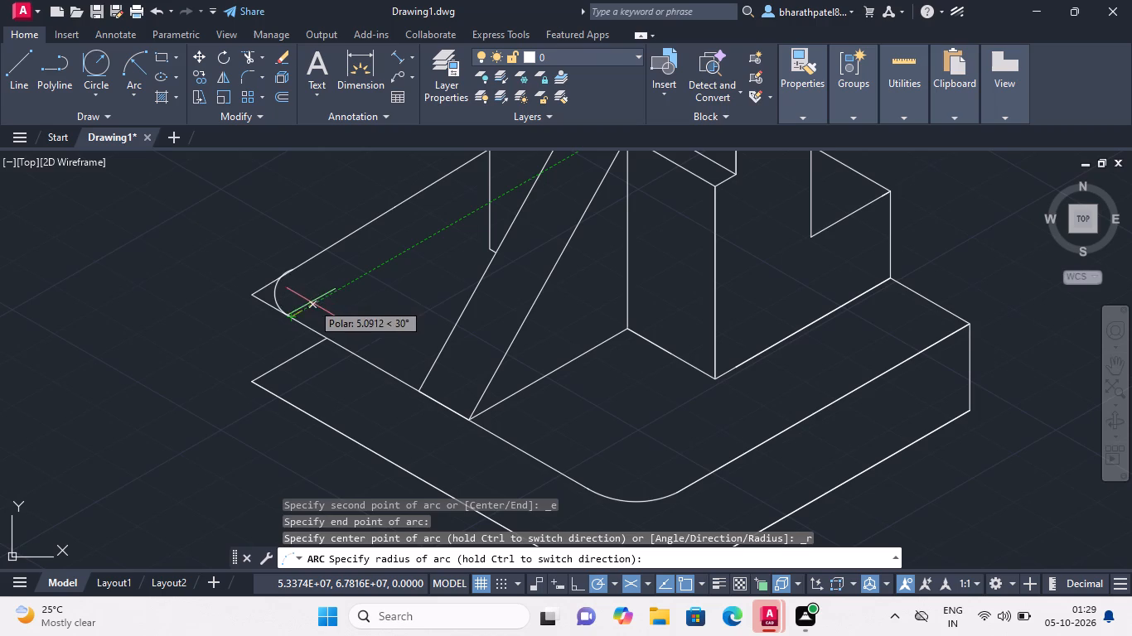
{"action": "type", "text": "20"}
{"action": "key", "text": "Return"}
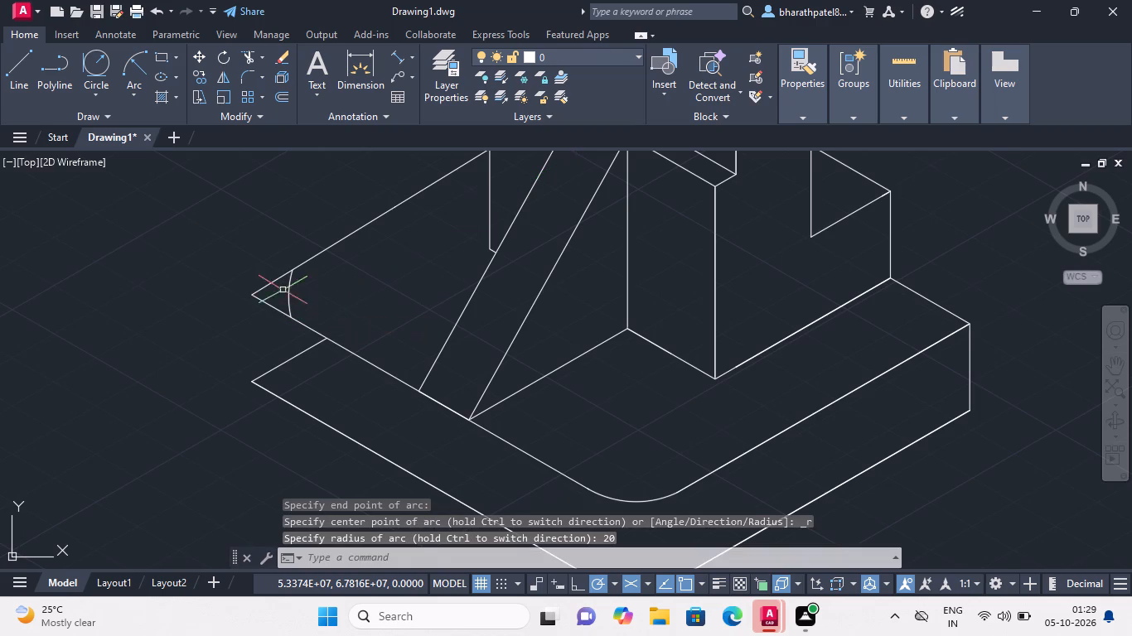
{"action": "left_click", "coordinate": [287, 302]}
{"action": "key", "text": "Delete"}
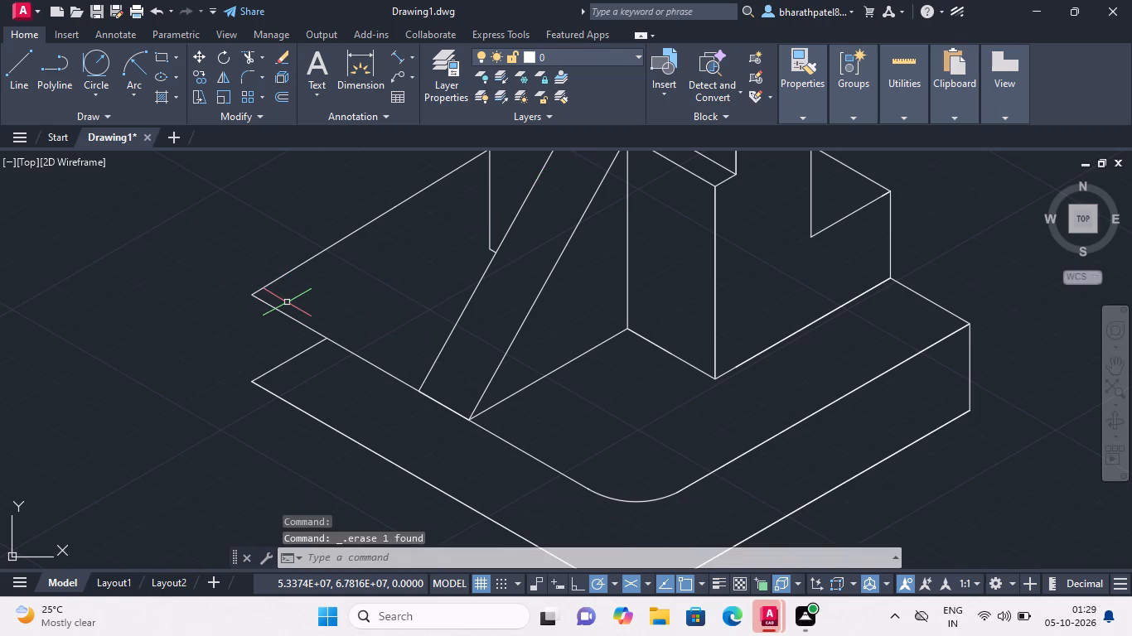
Draw a start-end-radius arc of radius 20 across the left corner of the base plate's bottom outline, from the back edge to the front edge.
{"action": "scroll", "coordinate": [288, 322], "scroll_direction": "up", "scroll_amount": 2}
{"action": "scroll", "coordinate": [288, 323], "scroll_direction": "down", "scroll_amount": 4}
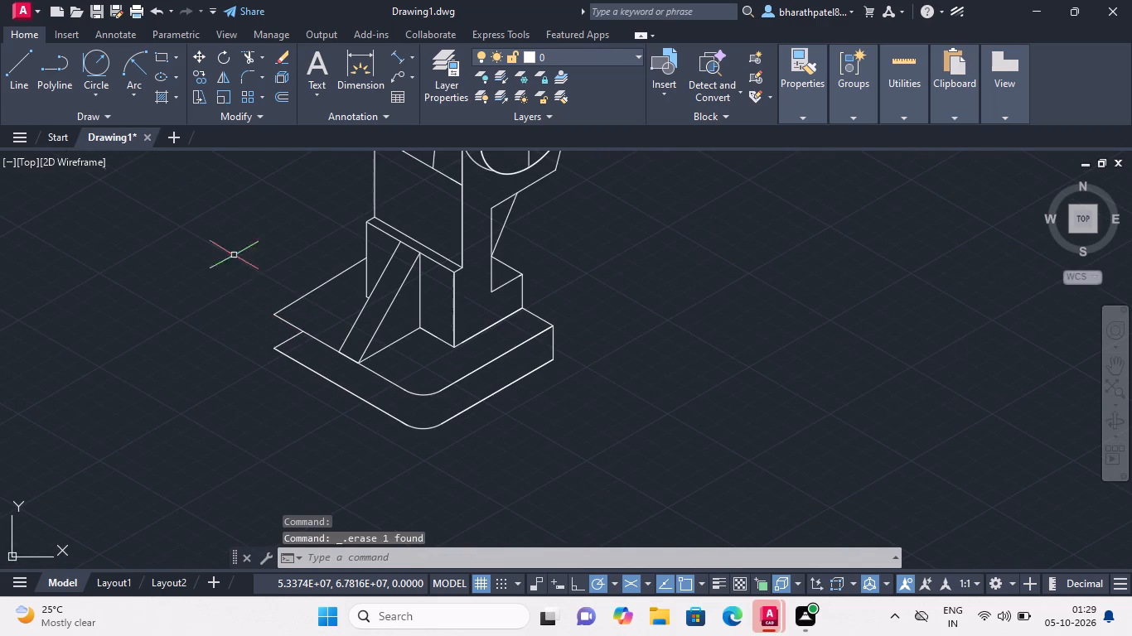
{"action": "left_click", "coordinate": [135, 61]}
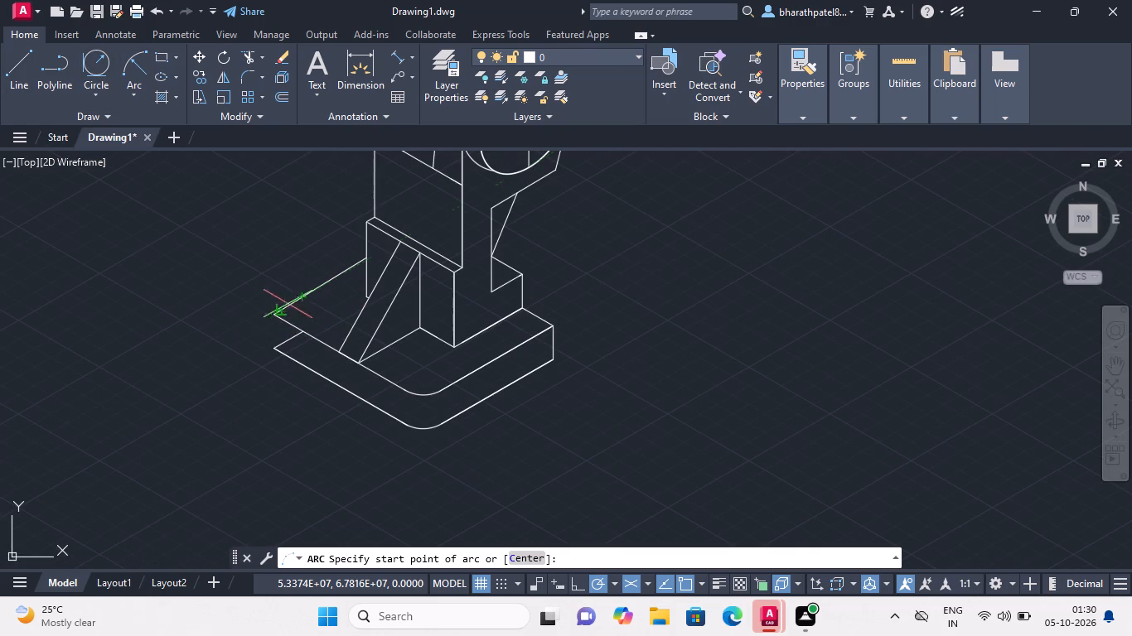
{"action": "scroll", "coordinate": [300, 301], "scroll_direction": "up", "scroll_amount": 2}
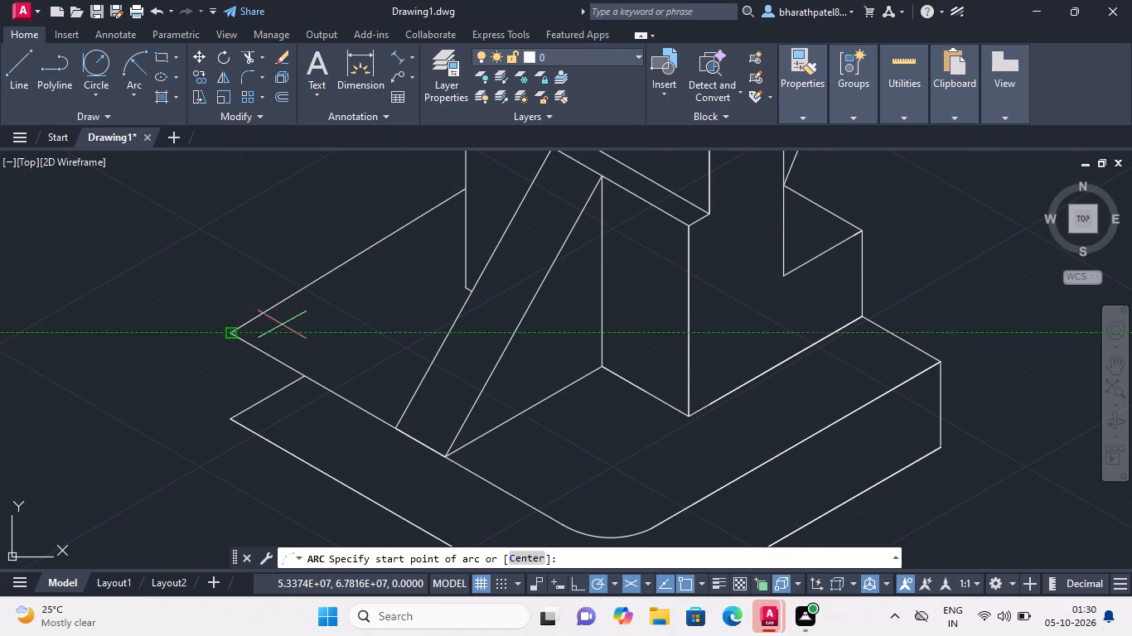
{"action": "left_click", "coordinate": [261, 400]}
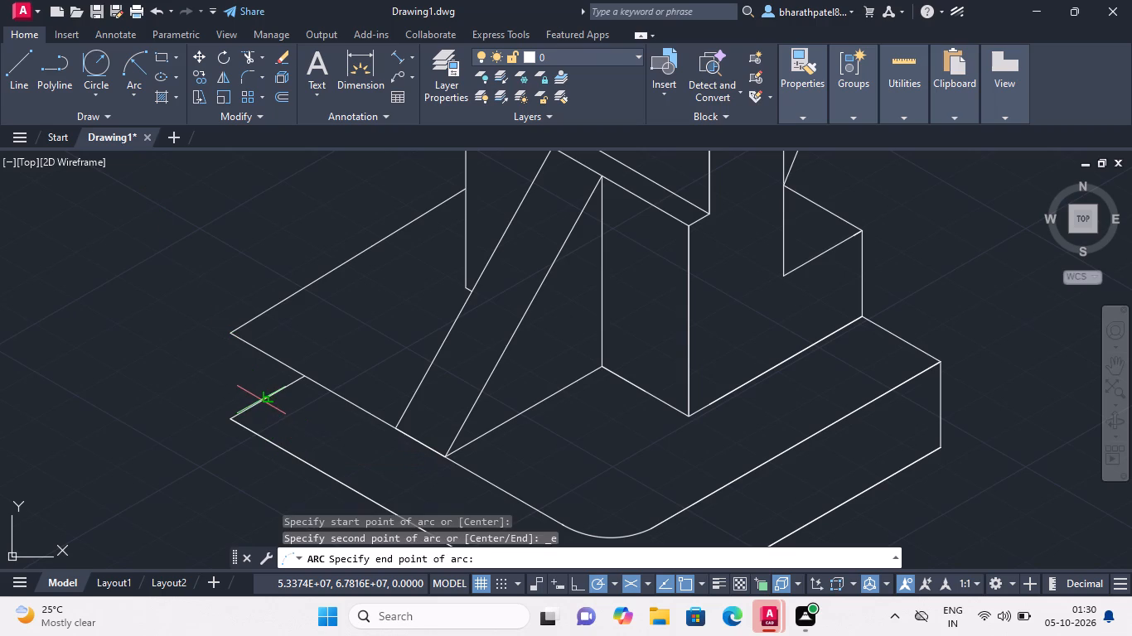
{"action": "left_click", "coordinate": [264, 441]}
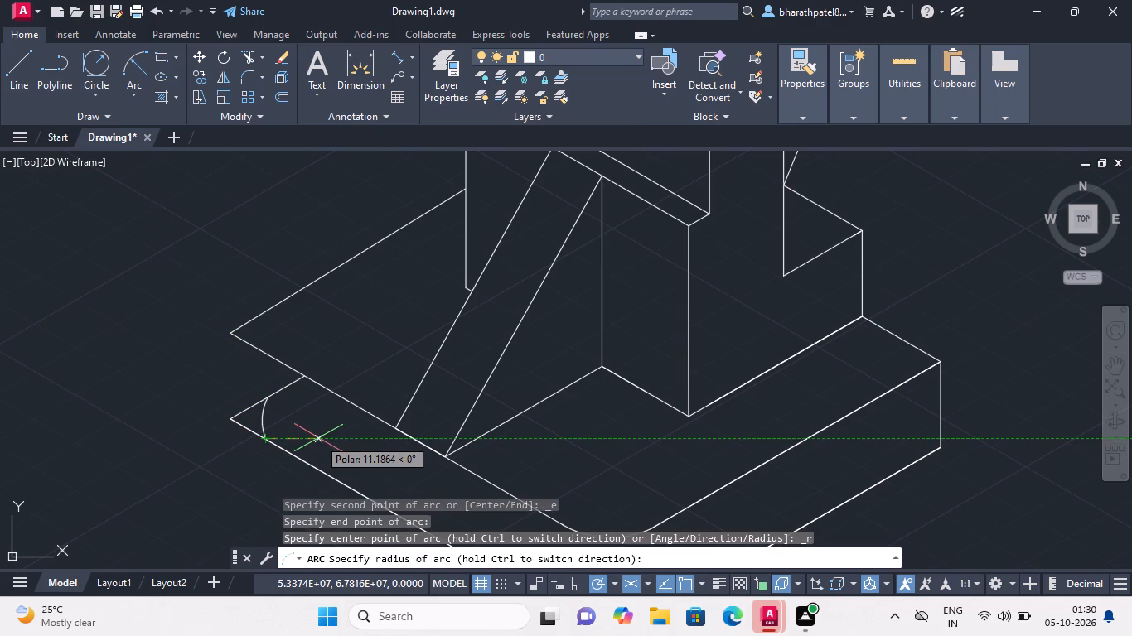
{"action": "type", "text": "20"}
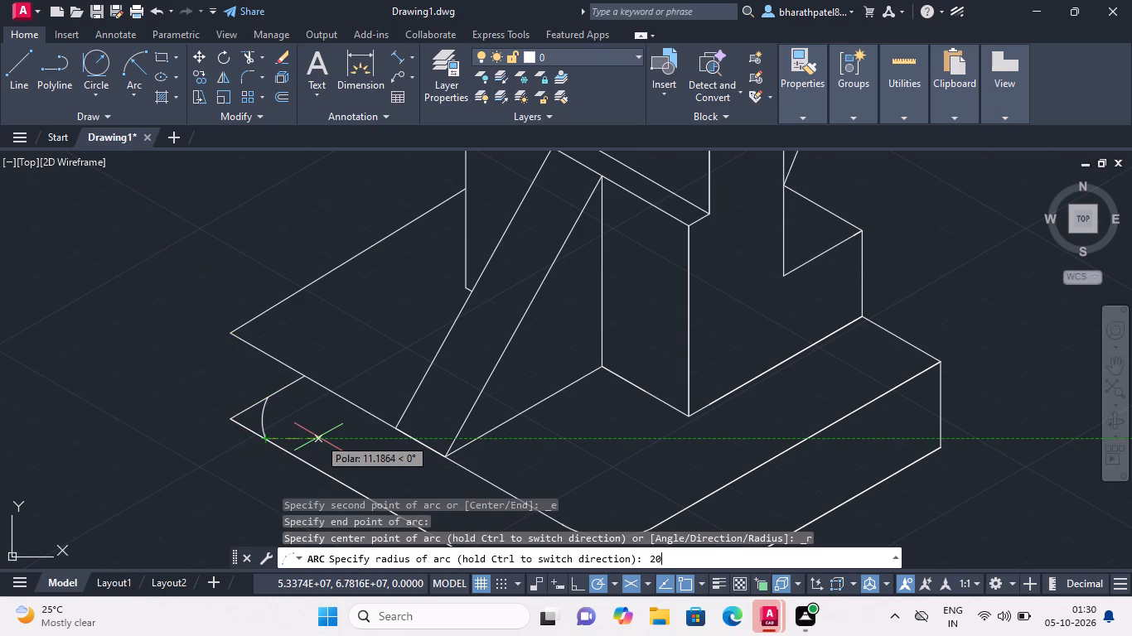
{"action": "key", "text": "Return"}
Draw a start-end-radius arc of radius 20 across the left corner of the base plate's top face, from the back edge to the front edge.
{"action": "scroll", "coordinate": [225, 377], "scroll_direction": "down", "scroll_amount": 3}
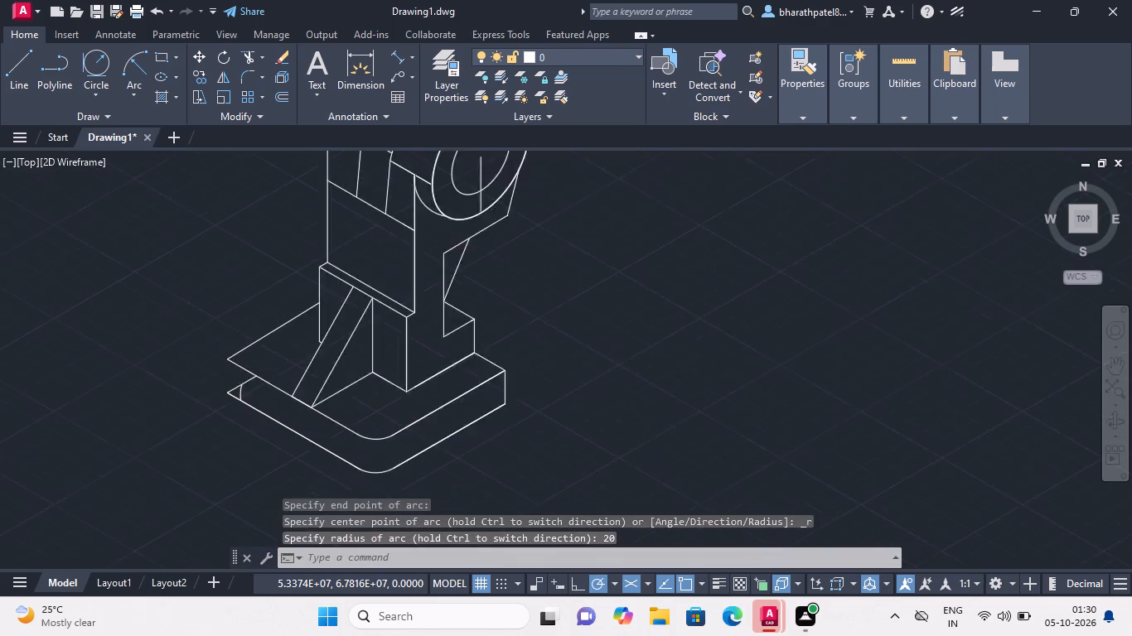
{"action": "scroll", "coordinate": [248, 352], "scroll_direction": "up", "scroll_amount": 3}
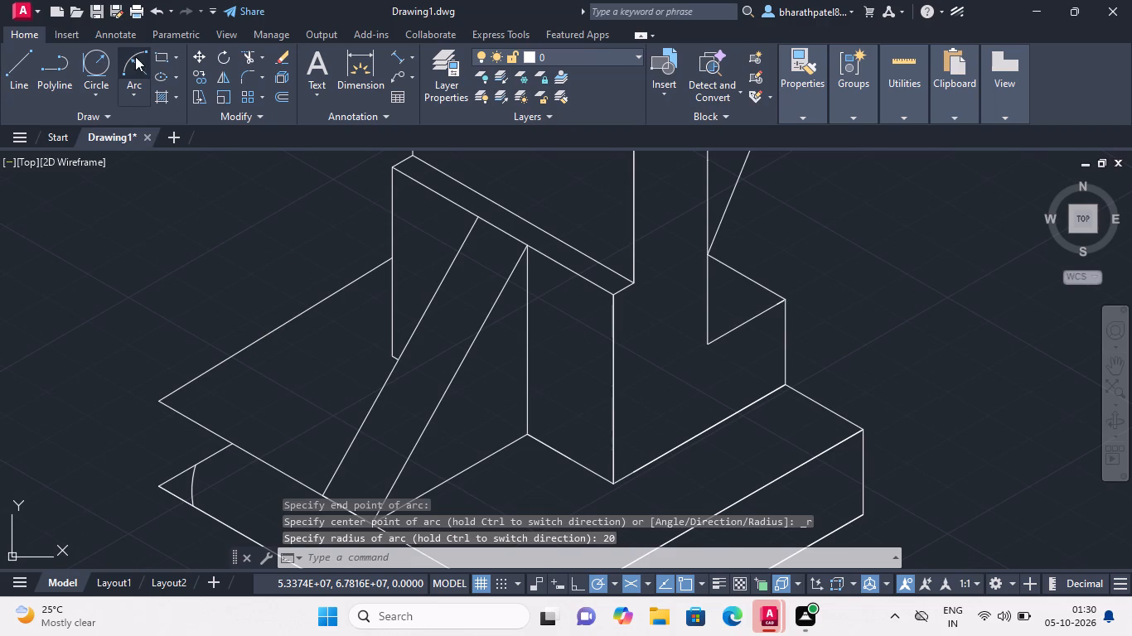
{"action": "left_click", "coordinate": [135, 56]}
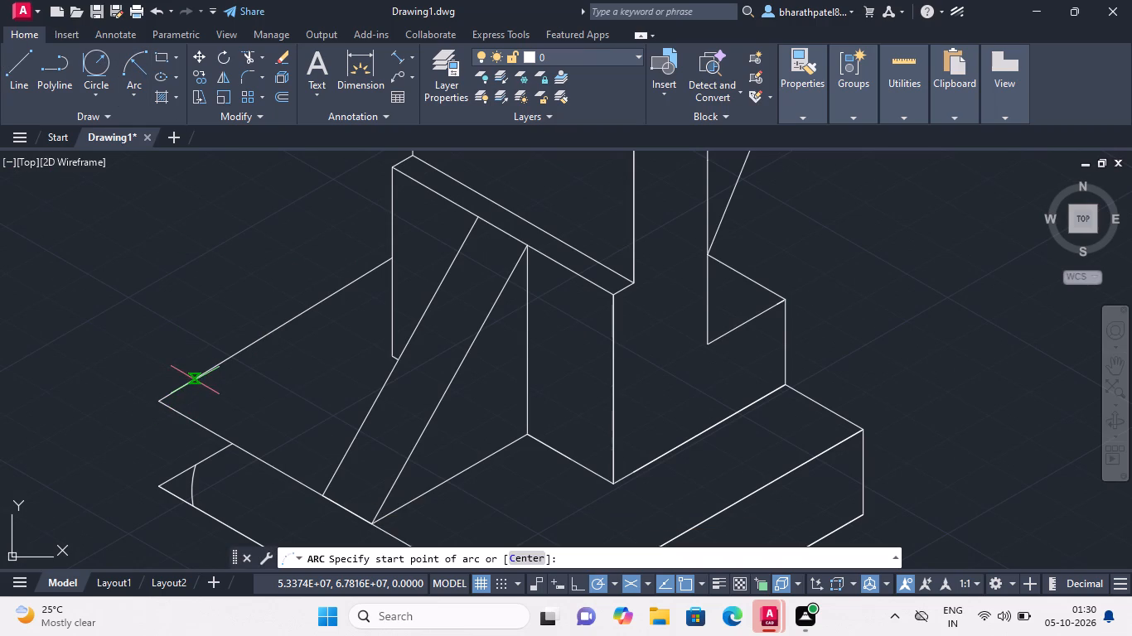
{"action": "scroll", "coordinate": [195, 380], "scroll_direction": "up", "scroll_amount": 3}
{"action": "scroll", "coordinate": [195, 380], "scroll_direction": "down", "scroll_amount": 4}
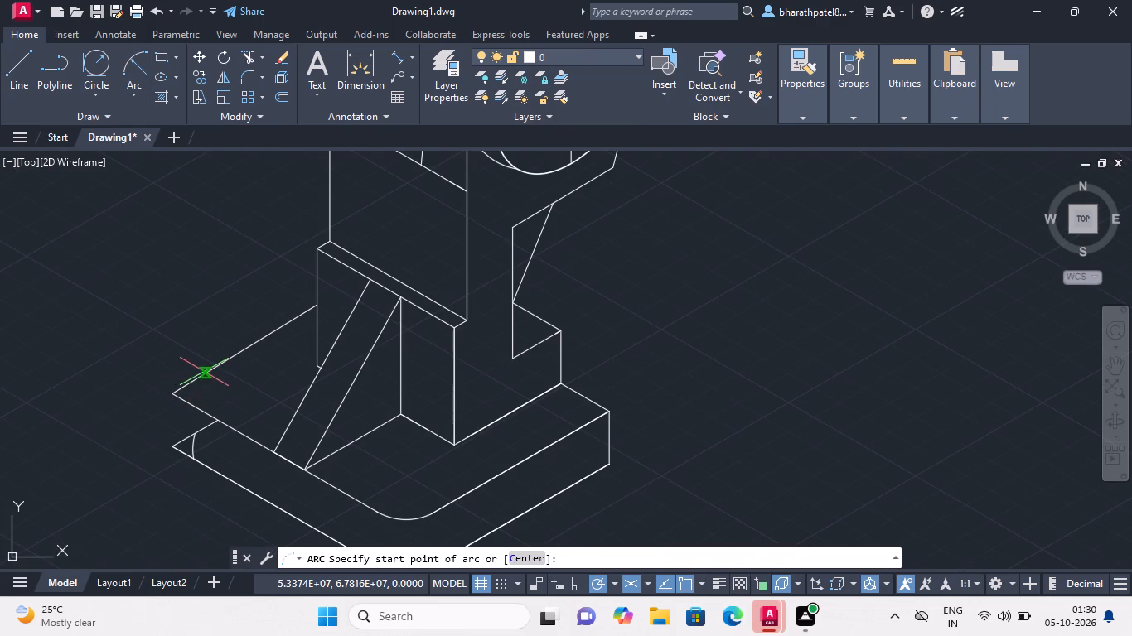
{"action": "scroll", "coordinate": [204, 375], "scroll_direction": "up", "scroll_amount": 3}
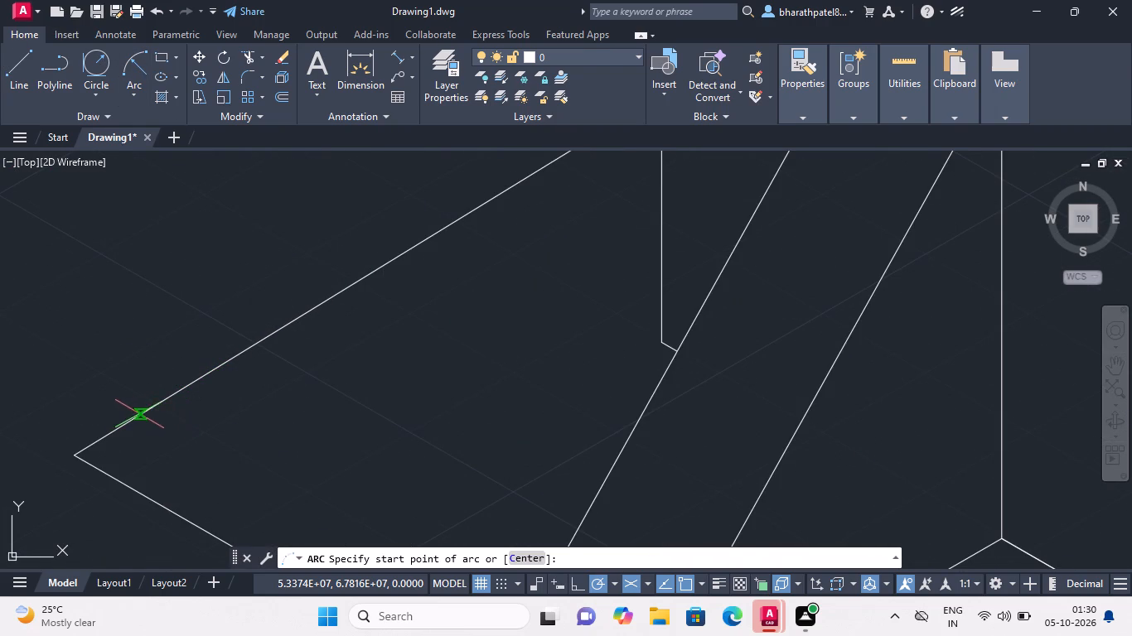
{"action": "left_click", "coordinate": [191, 383]}
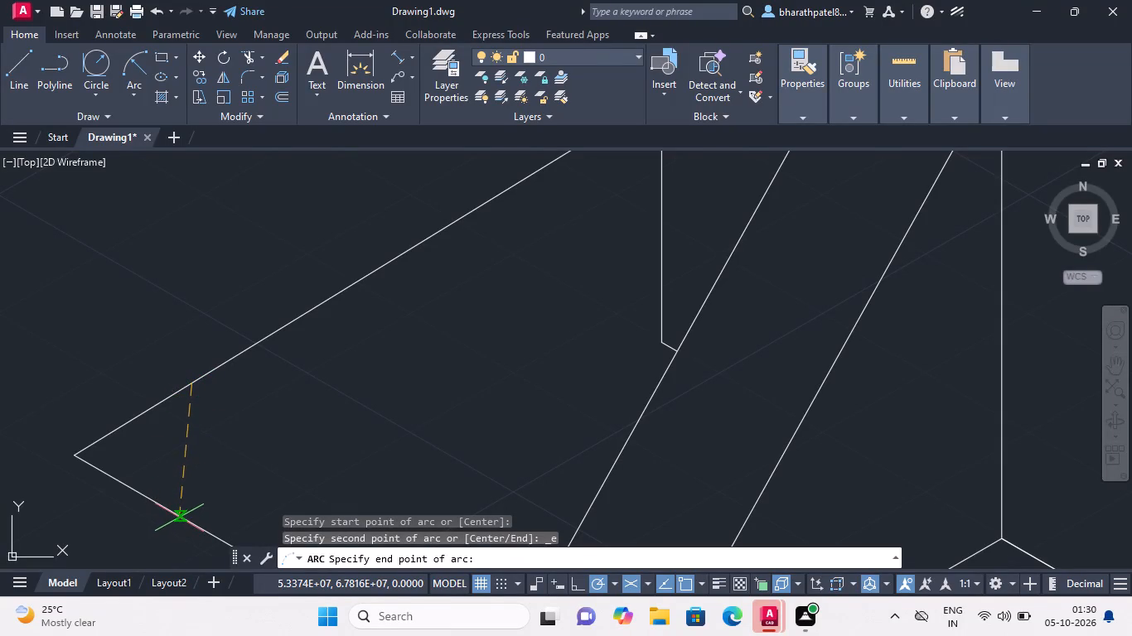
{"action": "left_click", "coordinate": [179, 518]}
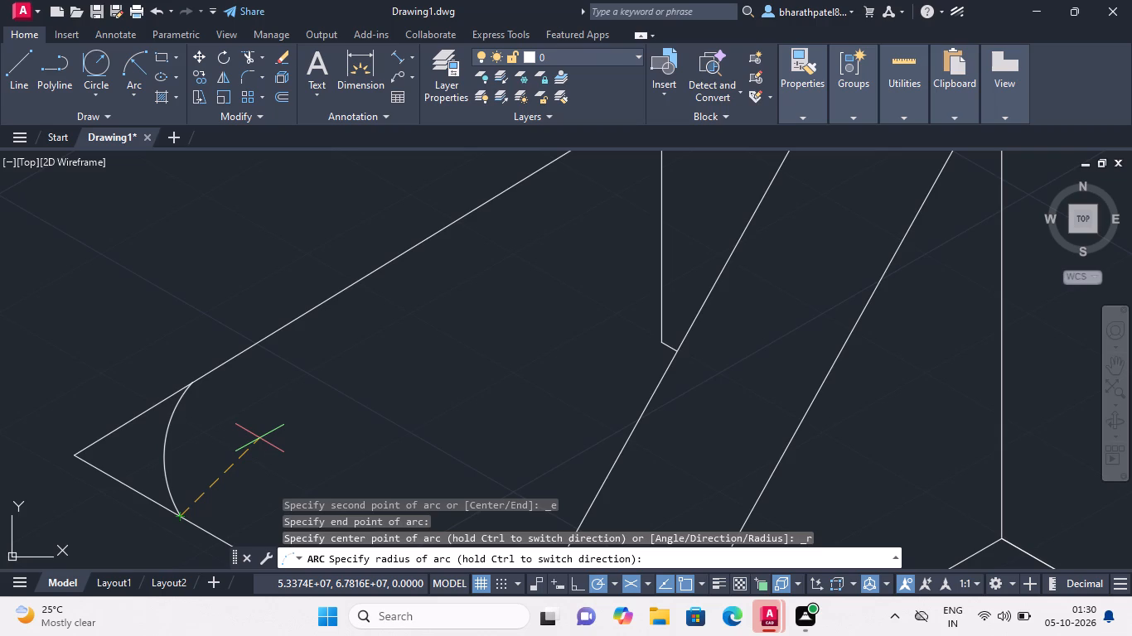
{"action": "type", "text": "20"}
{"action": "key", "text": "Return"}
{"action": "scroll", "coordinate": [202, 350], "scroll_direction": "down", "scroll_amount": 3}
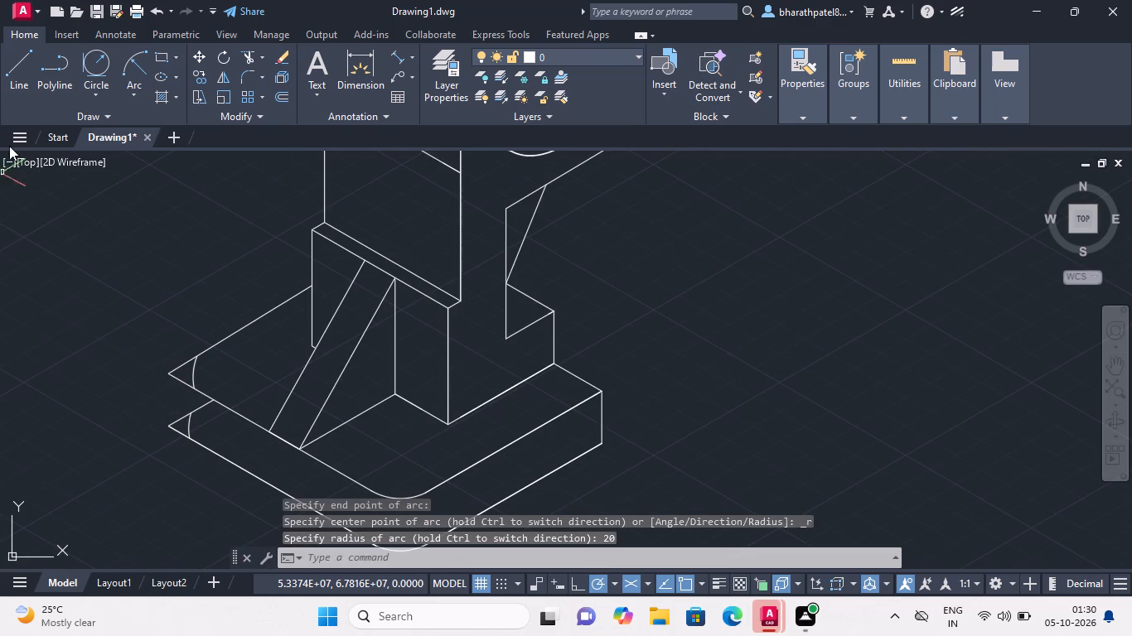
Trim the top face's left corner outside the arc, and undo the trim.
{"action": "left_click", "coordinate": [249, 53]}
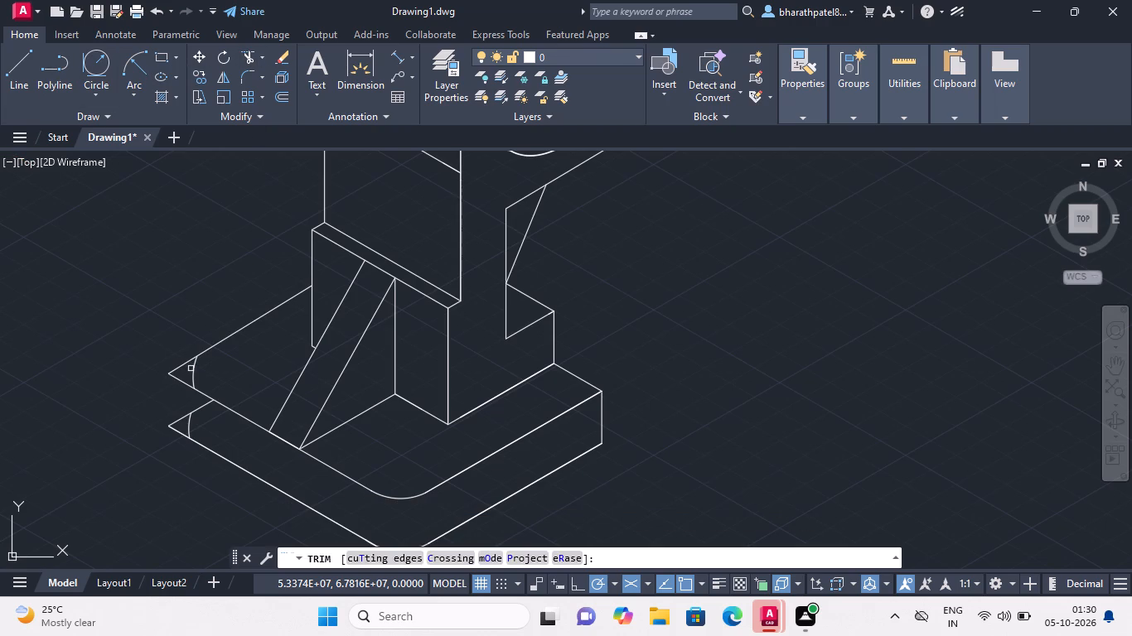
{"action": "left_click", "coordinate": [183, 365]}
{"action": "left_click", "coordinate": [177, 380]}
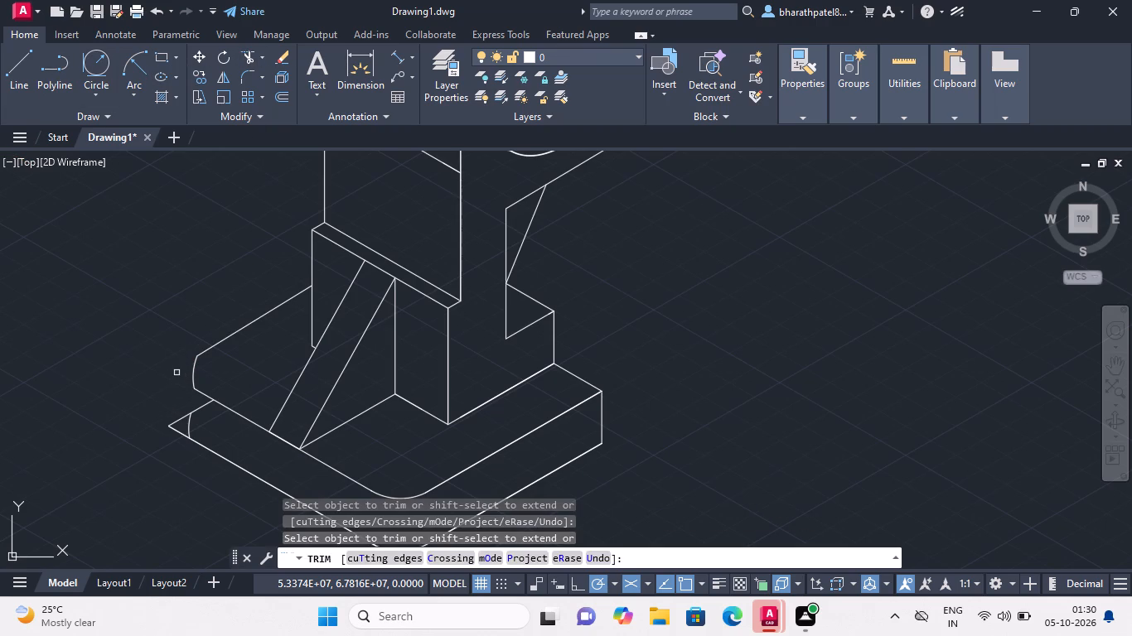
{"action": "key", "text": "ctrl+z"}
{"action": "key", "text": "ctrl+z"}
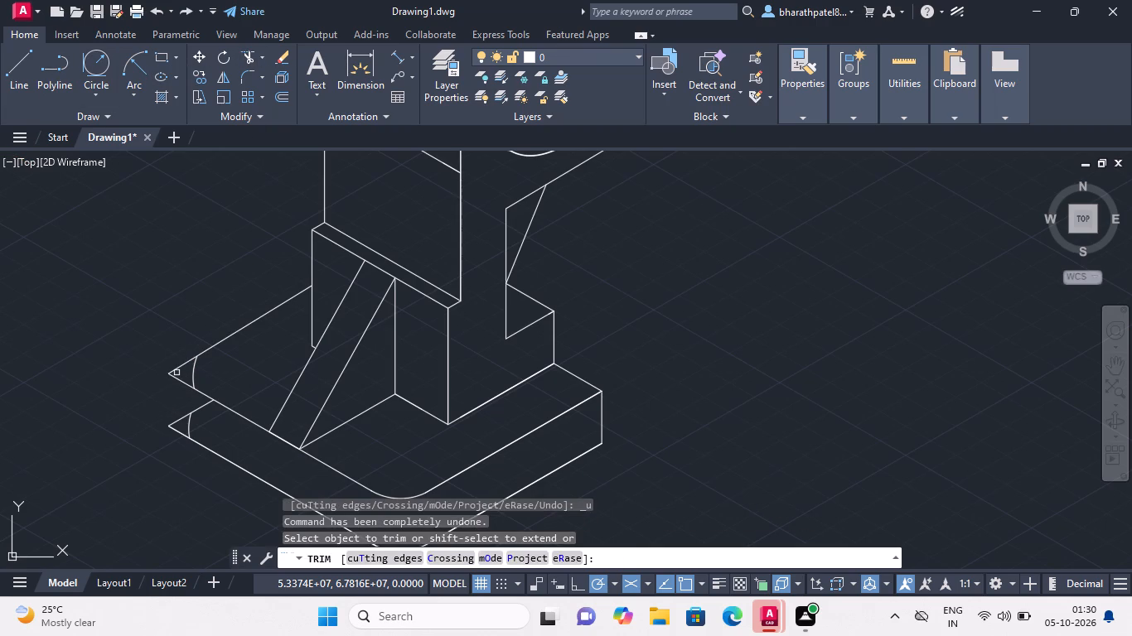
Remove the two radius 20 arcs across the base plate's left corner, on the top face and the bottom outline.
{"action": "double_click", "coordinate": [195, 371]}
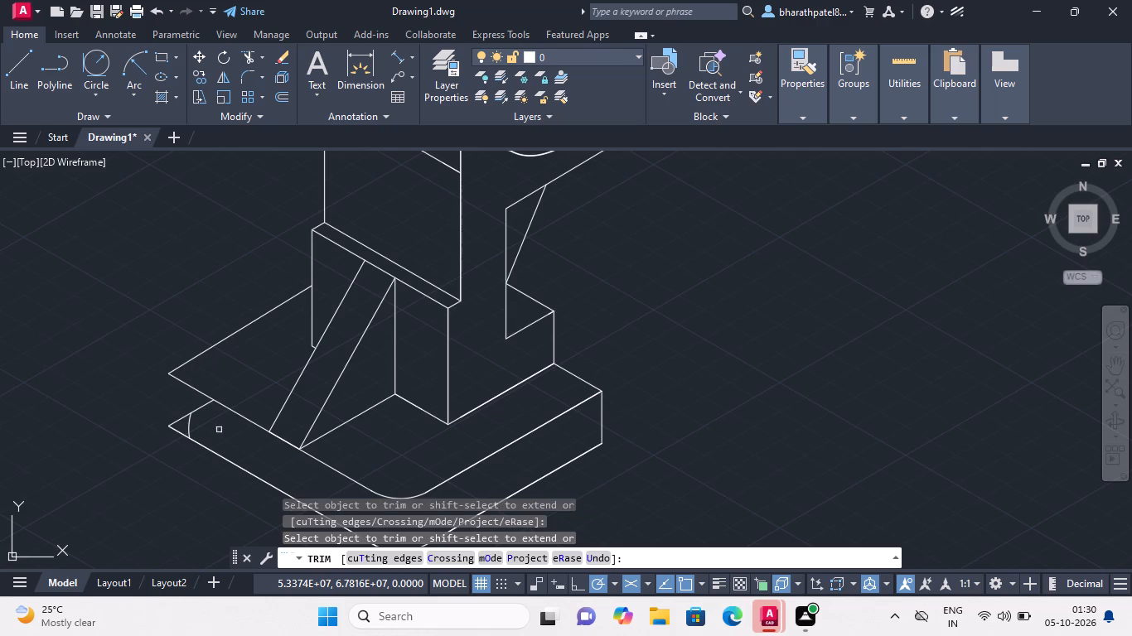
{"action": "left_click", "coordinate": [187, 425]}
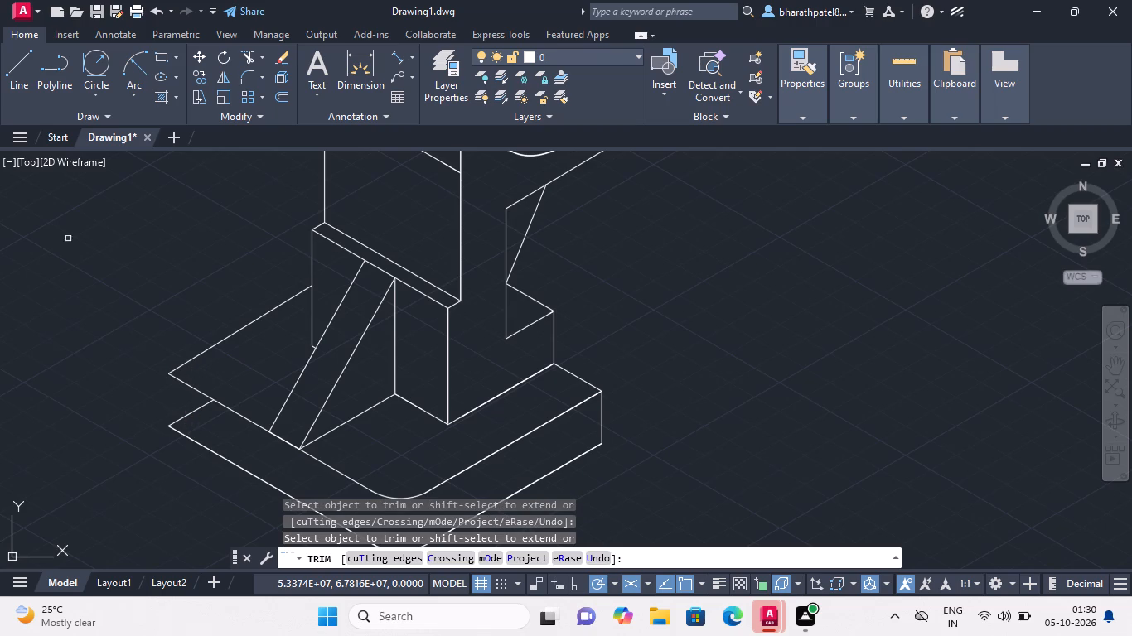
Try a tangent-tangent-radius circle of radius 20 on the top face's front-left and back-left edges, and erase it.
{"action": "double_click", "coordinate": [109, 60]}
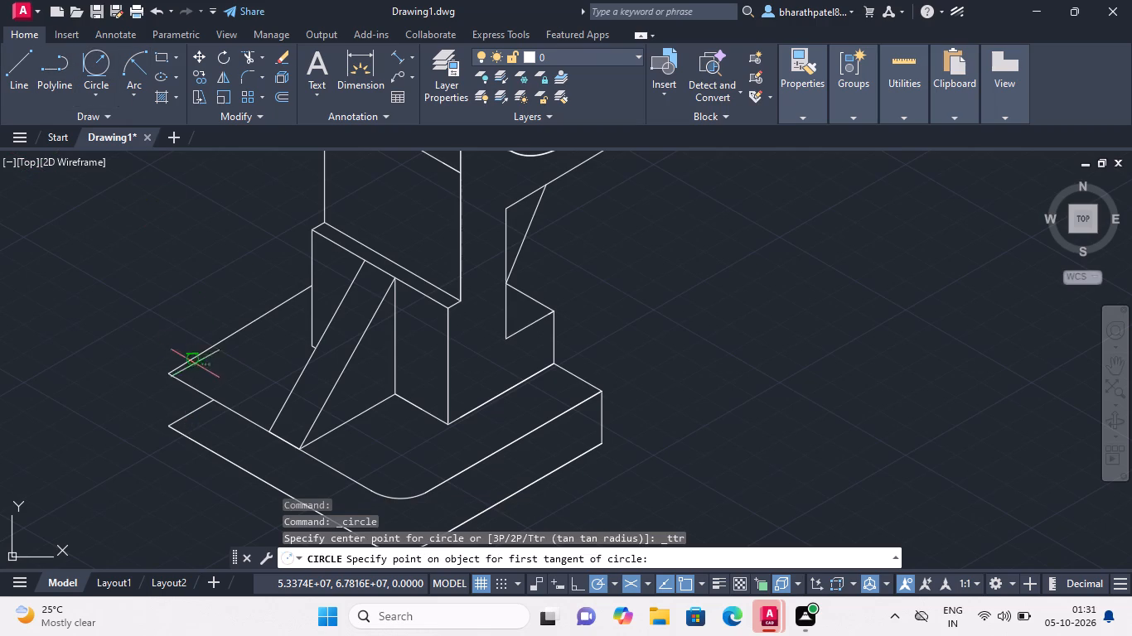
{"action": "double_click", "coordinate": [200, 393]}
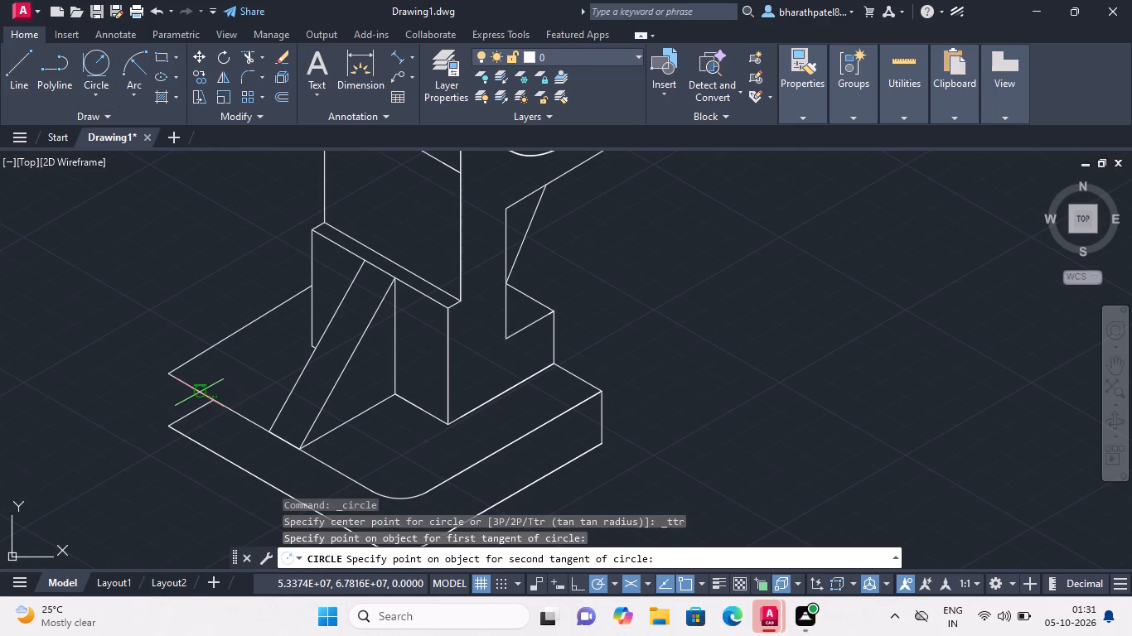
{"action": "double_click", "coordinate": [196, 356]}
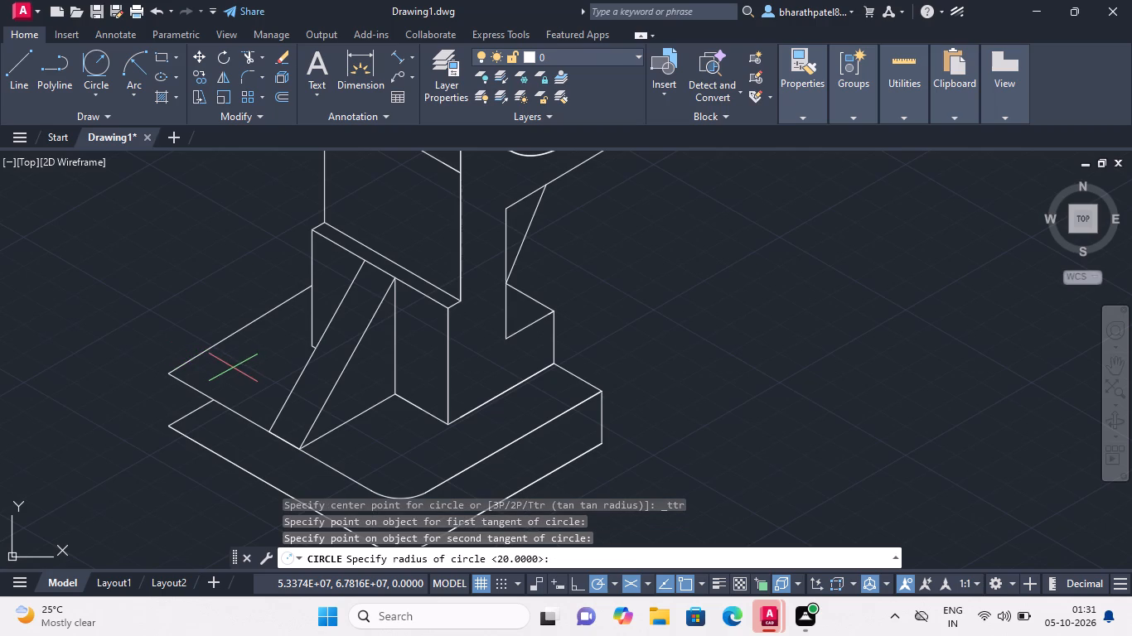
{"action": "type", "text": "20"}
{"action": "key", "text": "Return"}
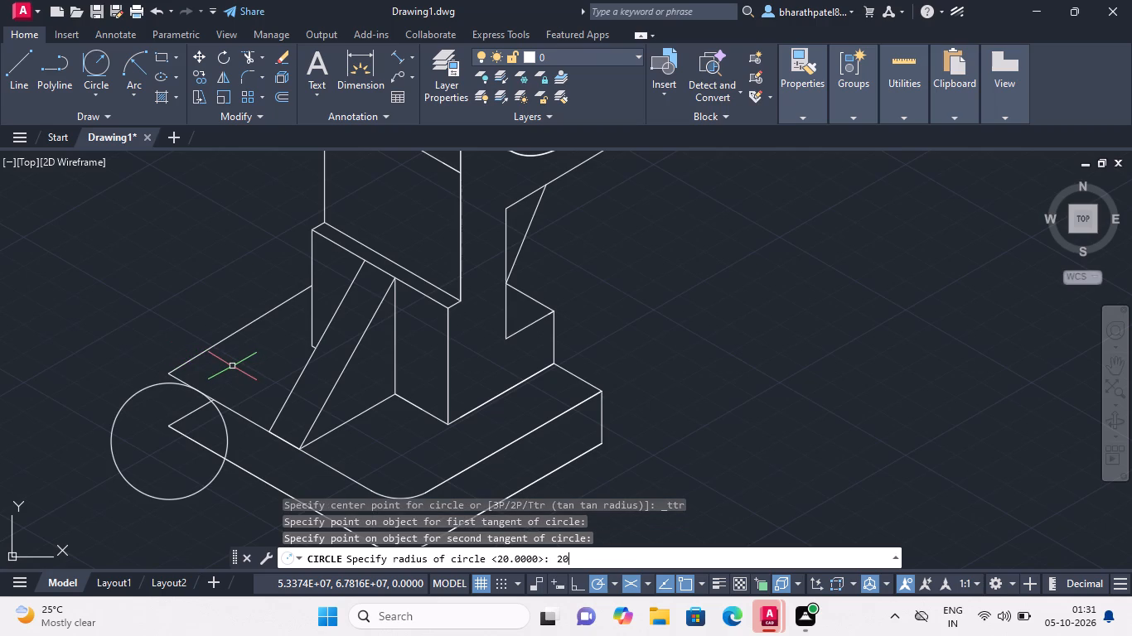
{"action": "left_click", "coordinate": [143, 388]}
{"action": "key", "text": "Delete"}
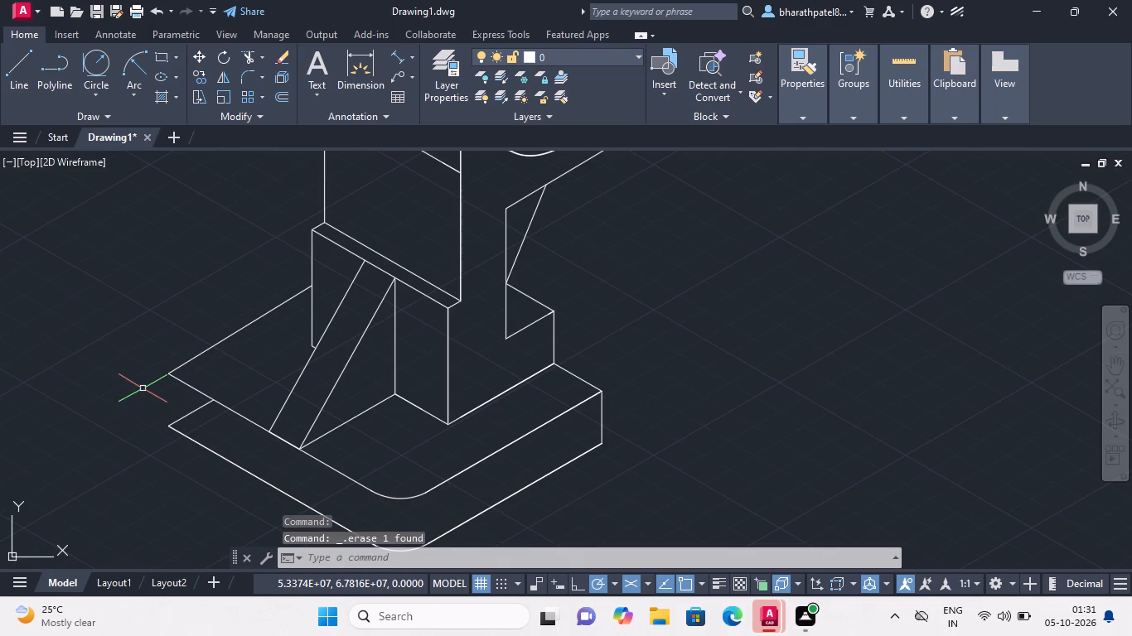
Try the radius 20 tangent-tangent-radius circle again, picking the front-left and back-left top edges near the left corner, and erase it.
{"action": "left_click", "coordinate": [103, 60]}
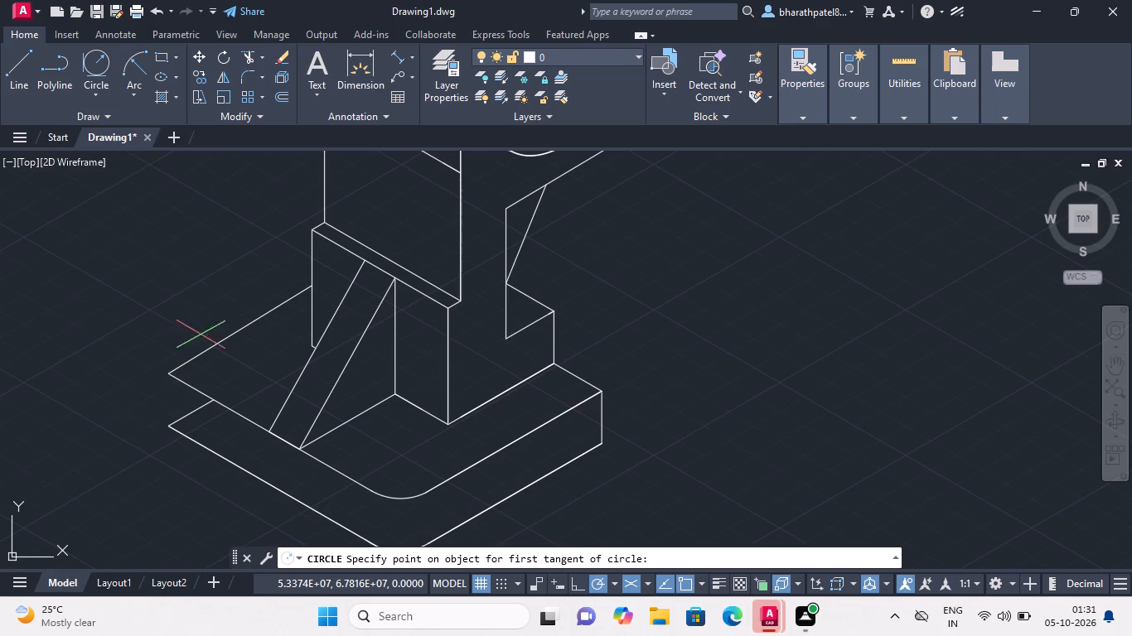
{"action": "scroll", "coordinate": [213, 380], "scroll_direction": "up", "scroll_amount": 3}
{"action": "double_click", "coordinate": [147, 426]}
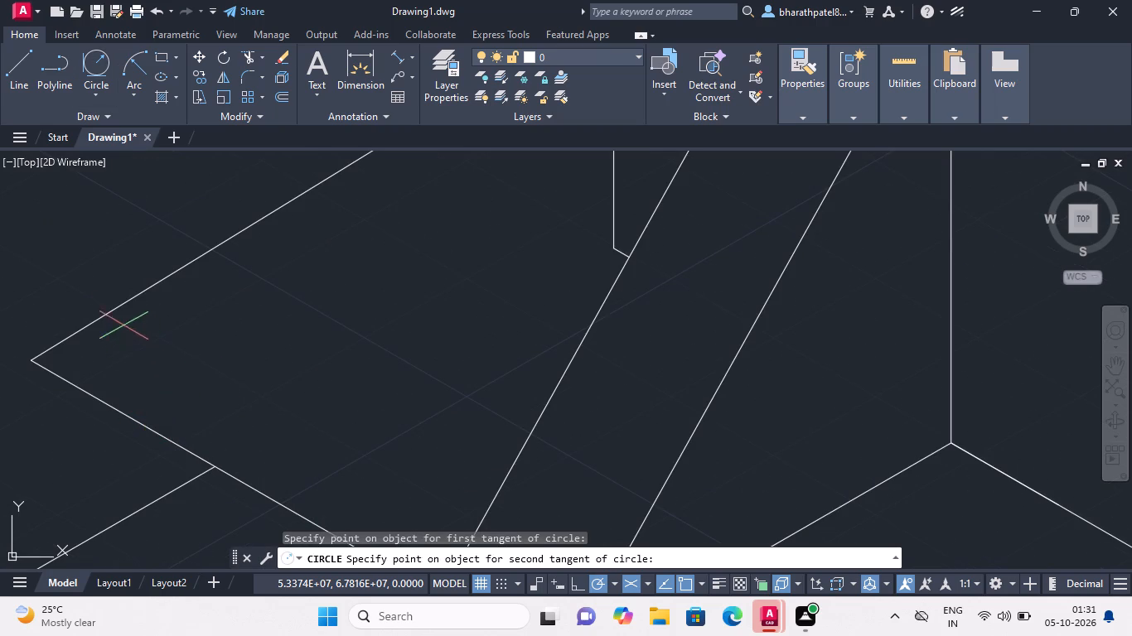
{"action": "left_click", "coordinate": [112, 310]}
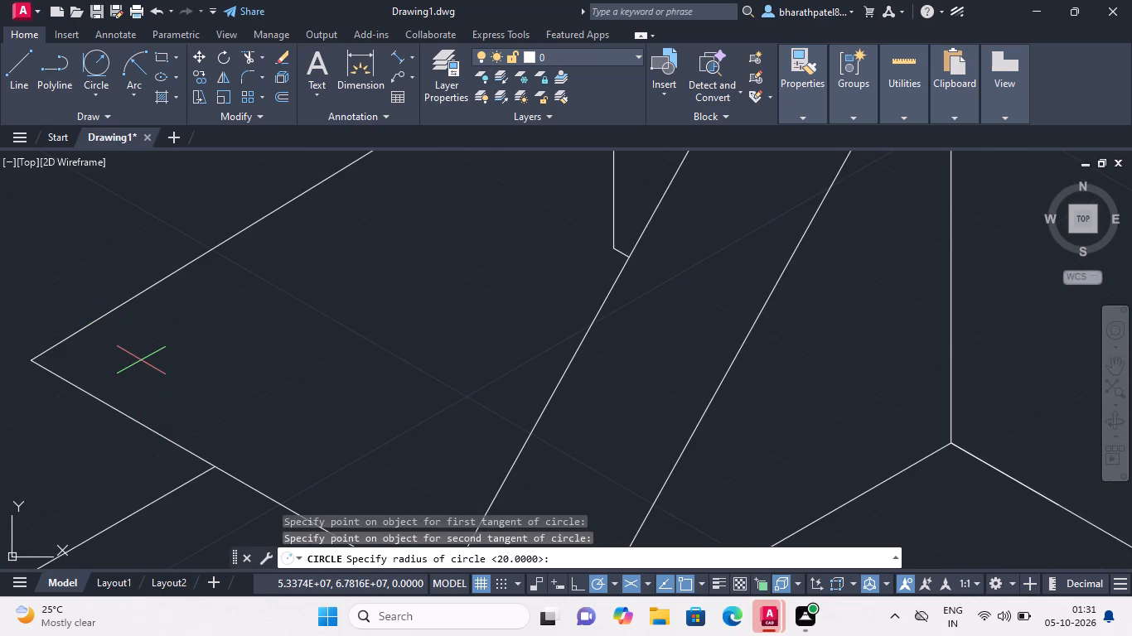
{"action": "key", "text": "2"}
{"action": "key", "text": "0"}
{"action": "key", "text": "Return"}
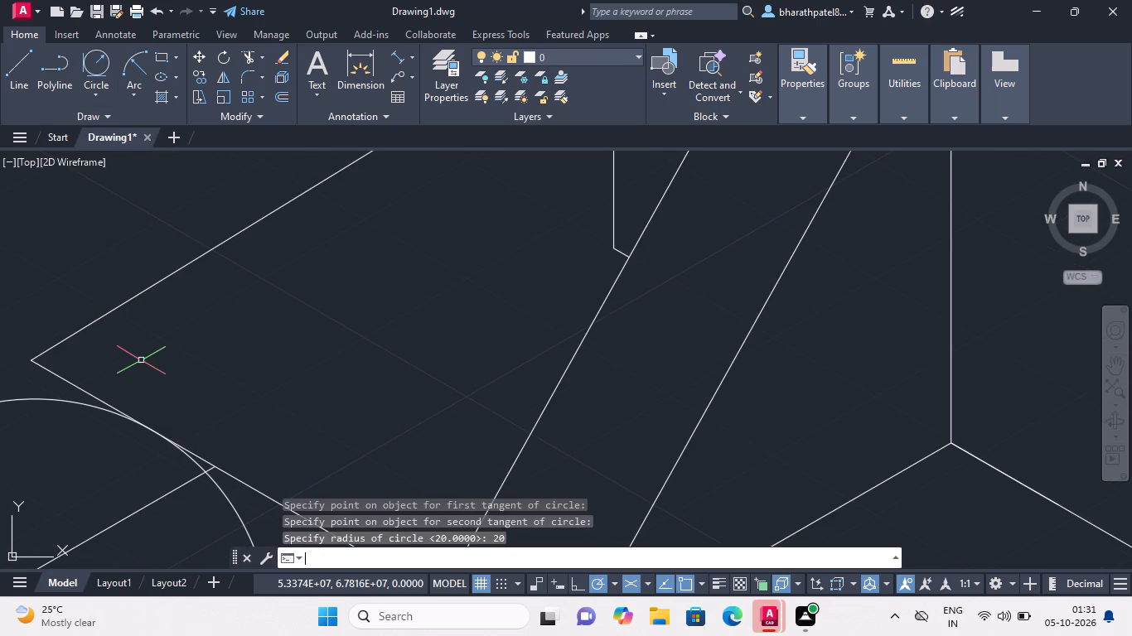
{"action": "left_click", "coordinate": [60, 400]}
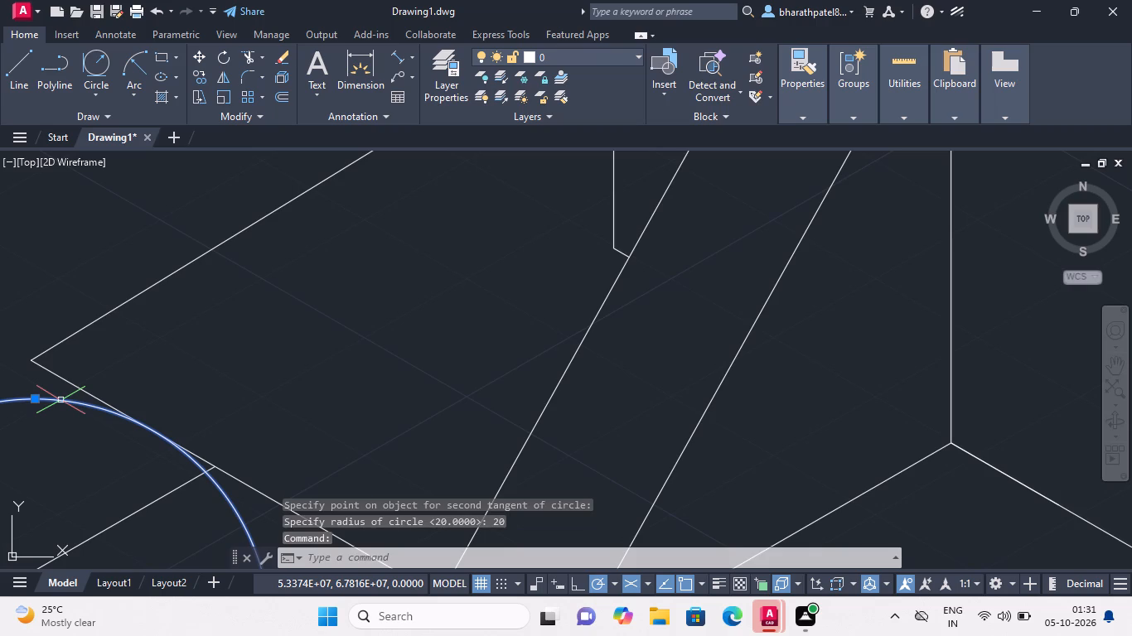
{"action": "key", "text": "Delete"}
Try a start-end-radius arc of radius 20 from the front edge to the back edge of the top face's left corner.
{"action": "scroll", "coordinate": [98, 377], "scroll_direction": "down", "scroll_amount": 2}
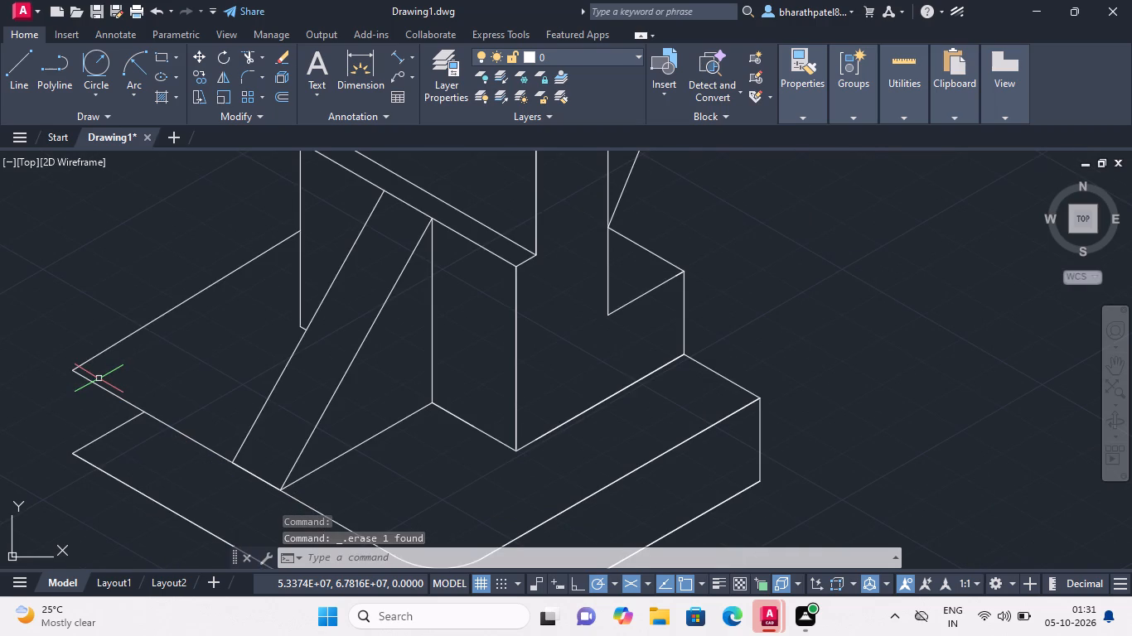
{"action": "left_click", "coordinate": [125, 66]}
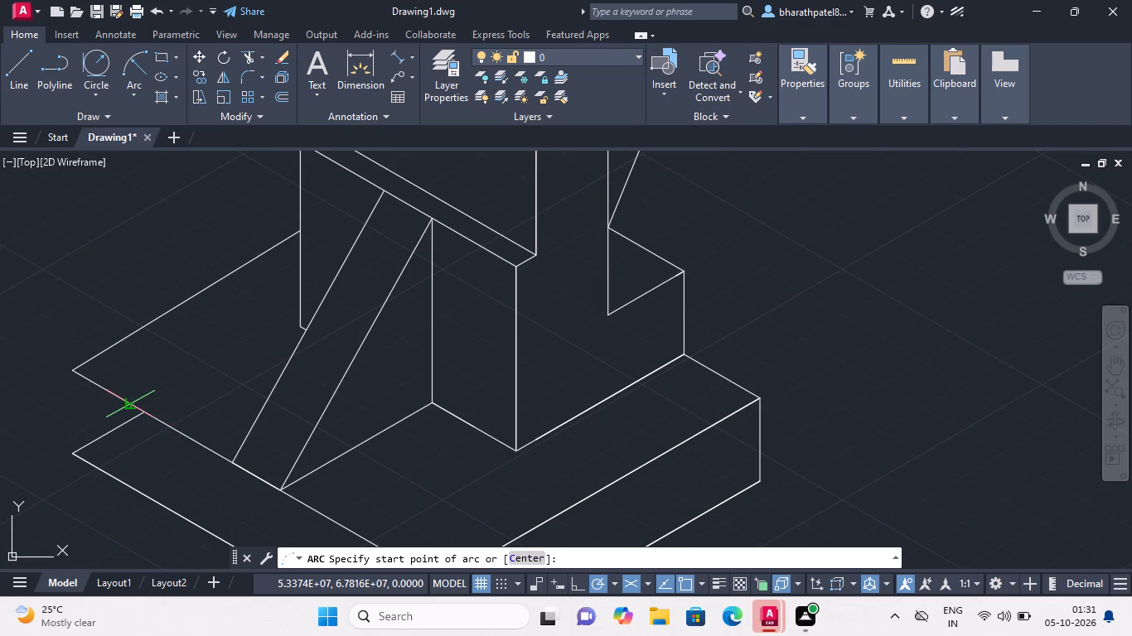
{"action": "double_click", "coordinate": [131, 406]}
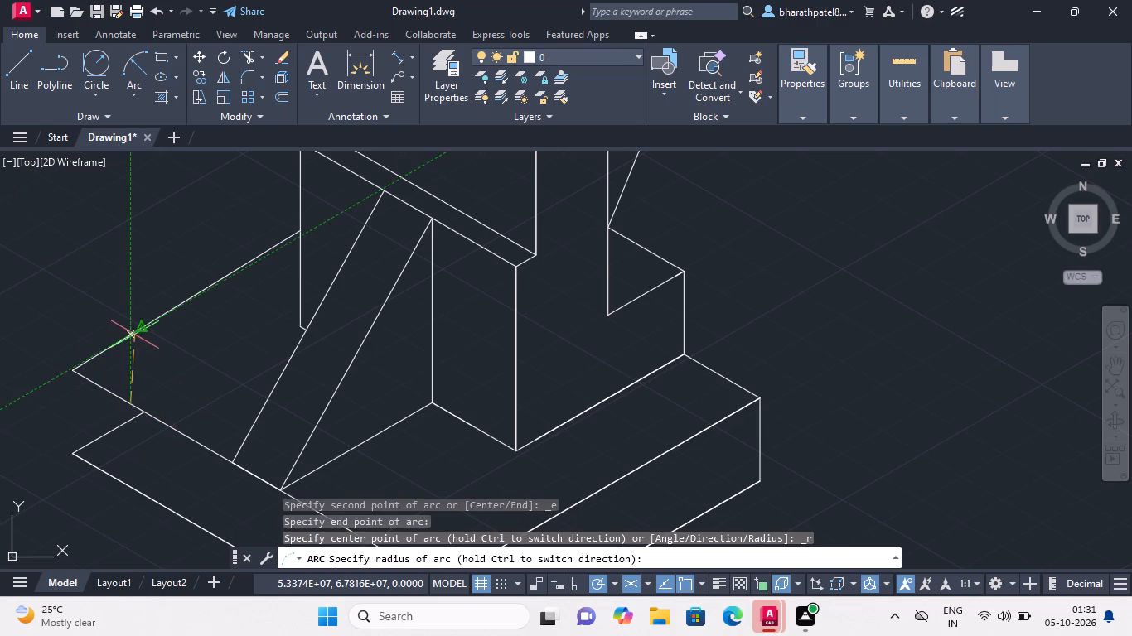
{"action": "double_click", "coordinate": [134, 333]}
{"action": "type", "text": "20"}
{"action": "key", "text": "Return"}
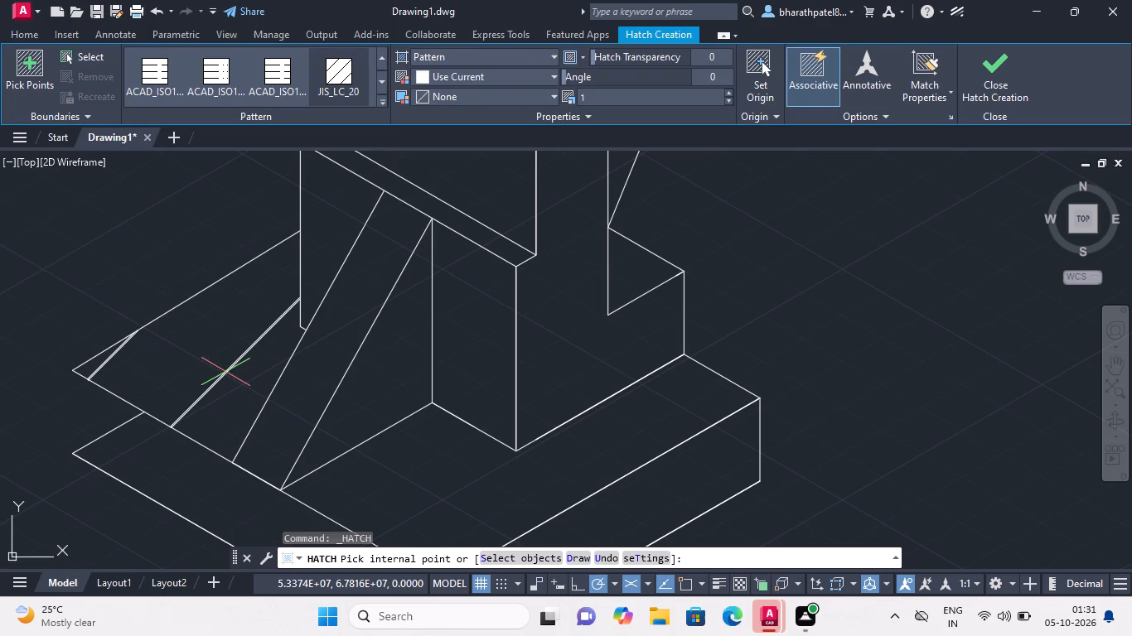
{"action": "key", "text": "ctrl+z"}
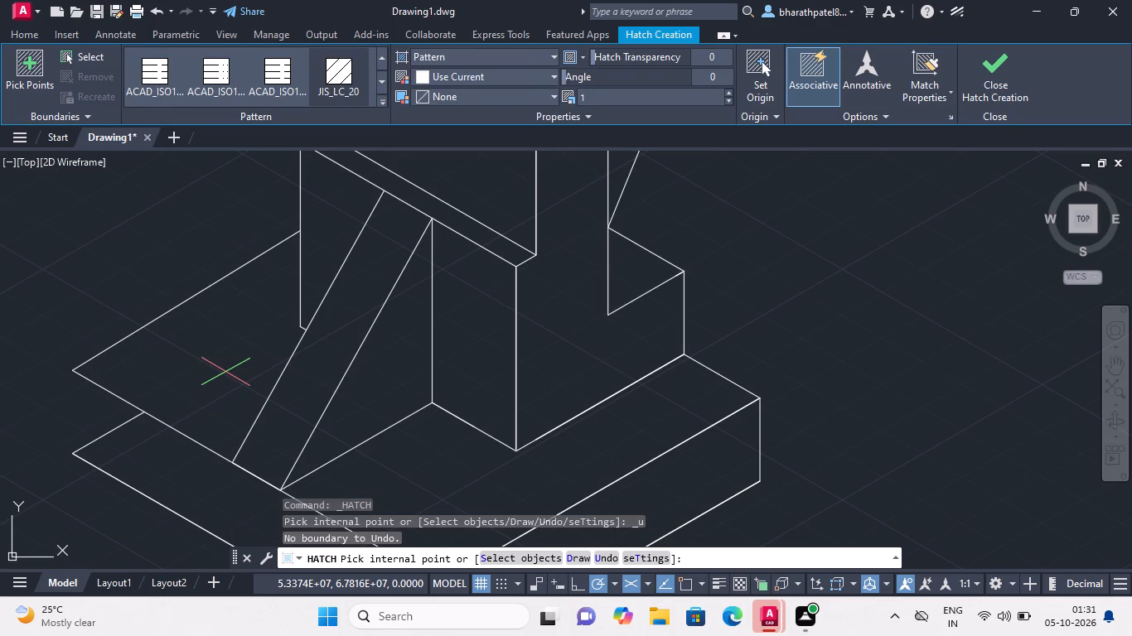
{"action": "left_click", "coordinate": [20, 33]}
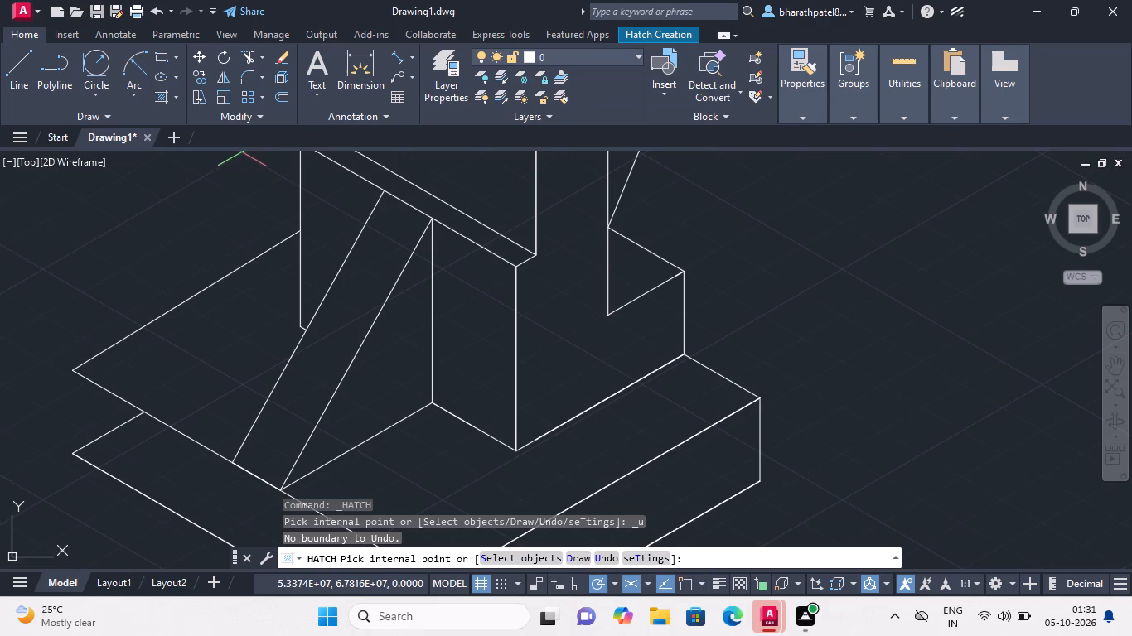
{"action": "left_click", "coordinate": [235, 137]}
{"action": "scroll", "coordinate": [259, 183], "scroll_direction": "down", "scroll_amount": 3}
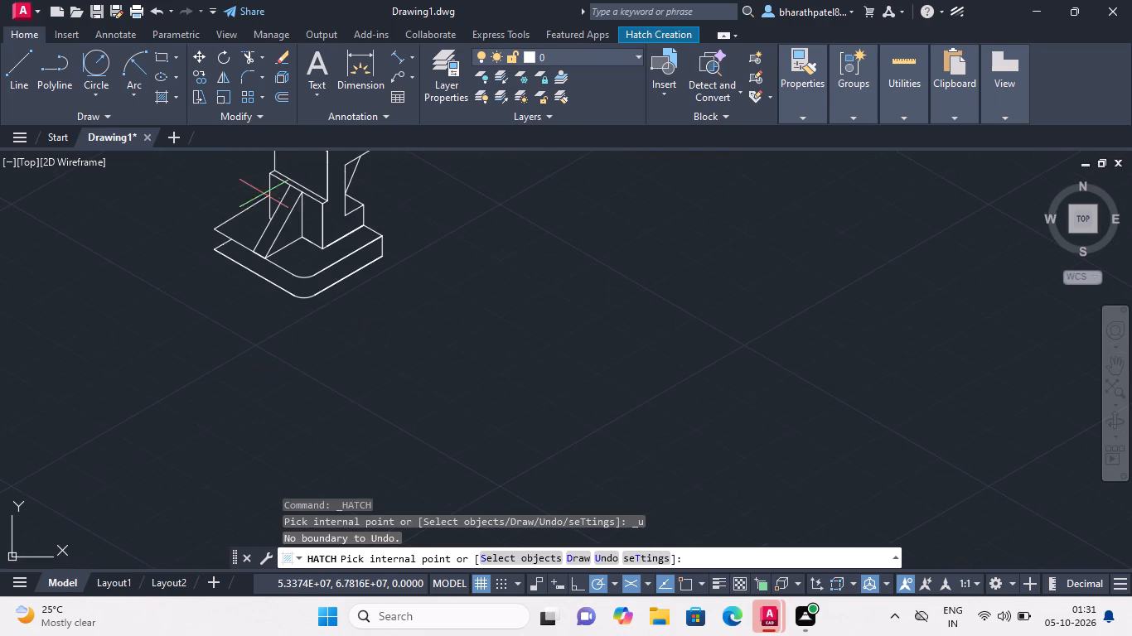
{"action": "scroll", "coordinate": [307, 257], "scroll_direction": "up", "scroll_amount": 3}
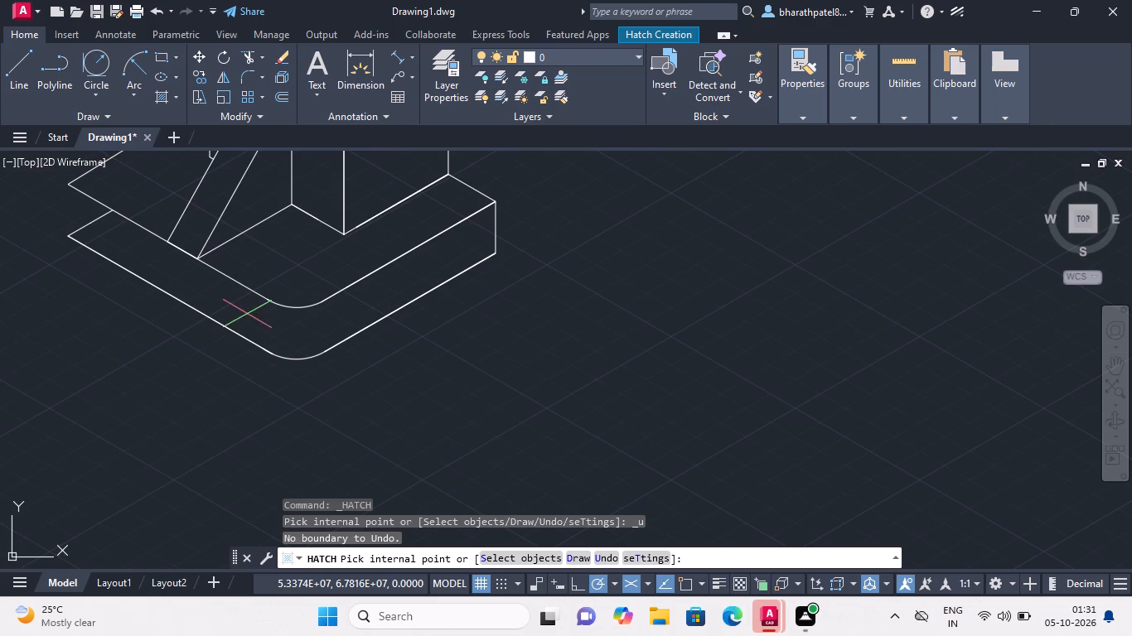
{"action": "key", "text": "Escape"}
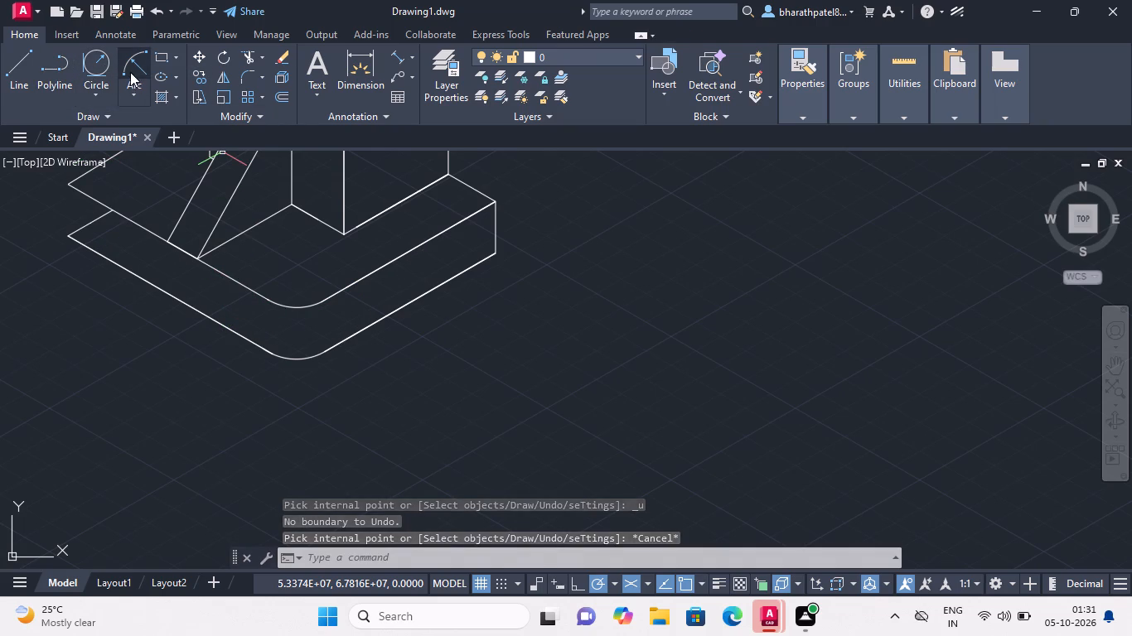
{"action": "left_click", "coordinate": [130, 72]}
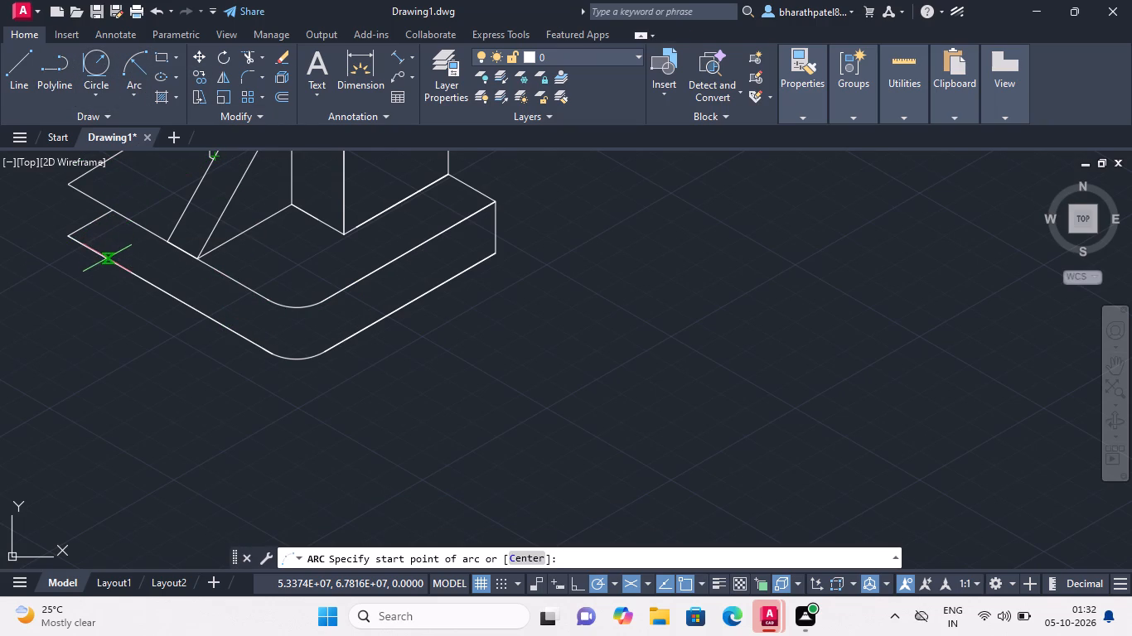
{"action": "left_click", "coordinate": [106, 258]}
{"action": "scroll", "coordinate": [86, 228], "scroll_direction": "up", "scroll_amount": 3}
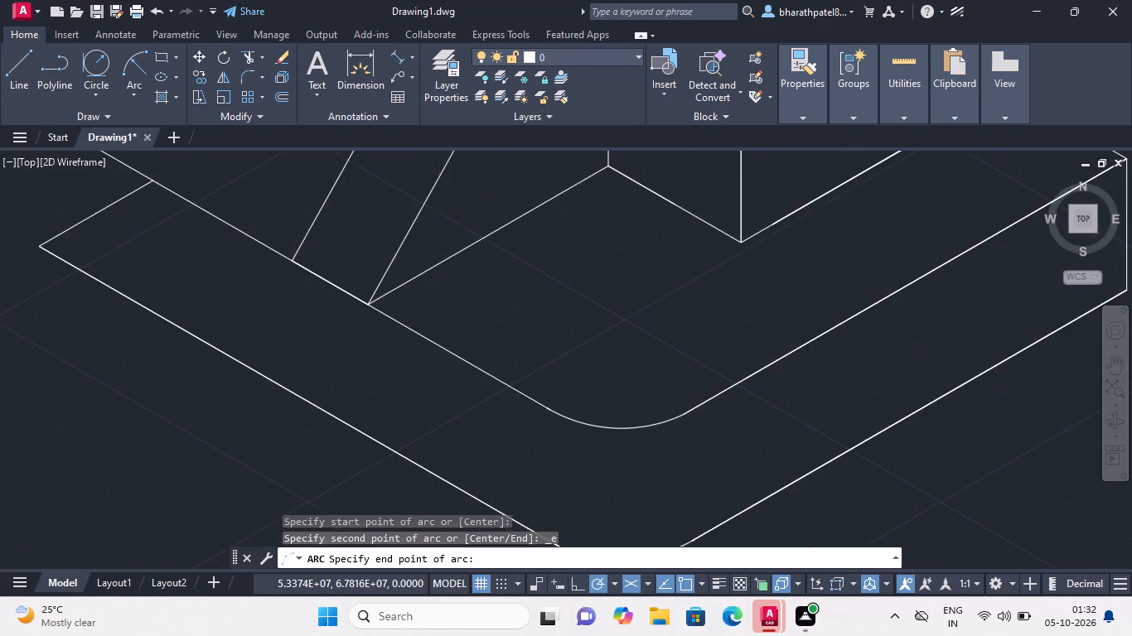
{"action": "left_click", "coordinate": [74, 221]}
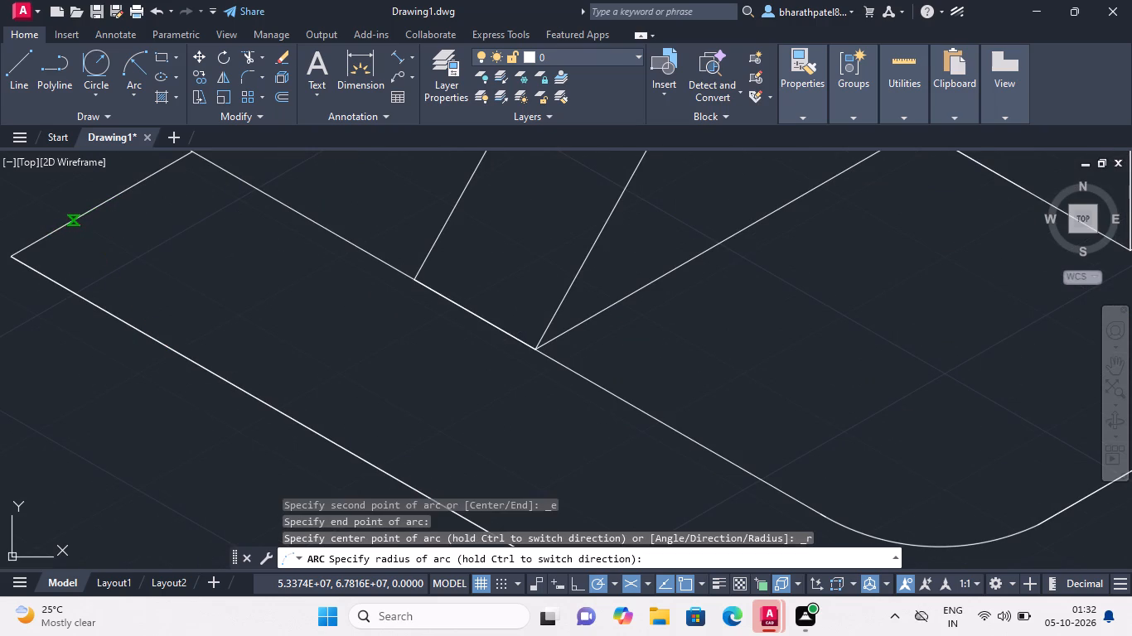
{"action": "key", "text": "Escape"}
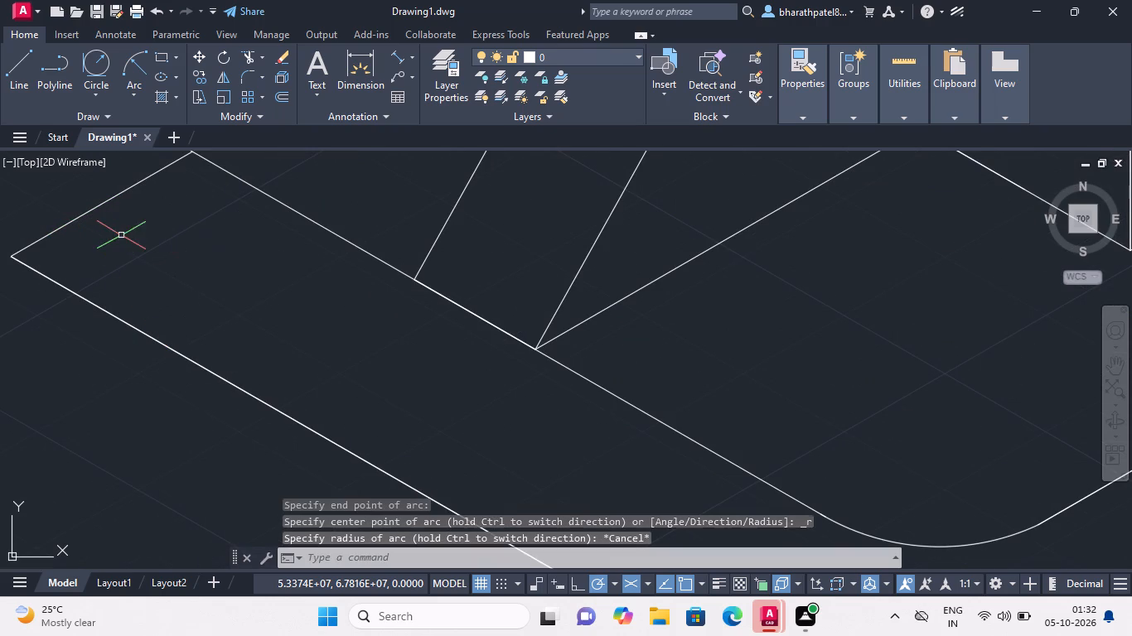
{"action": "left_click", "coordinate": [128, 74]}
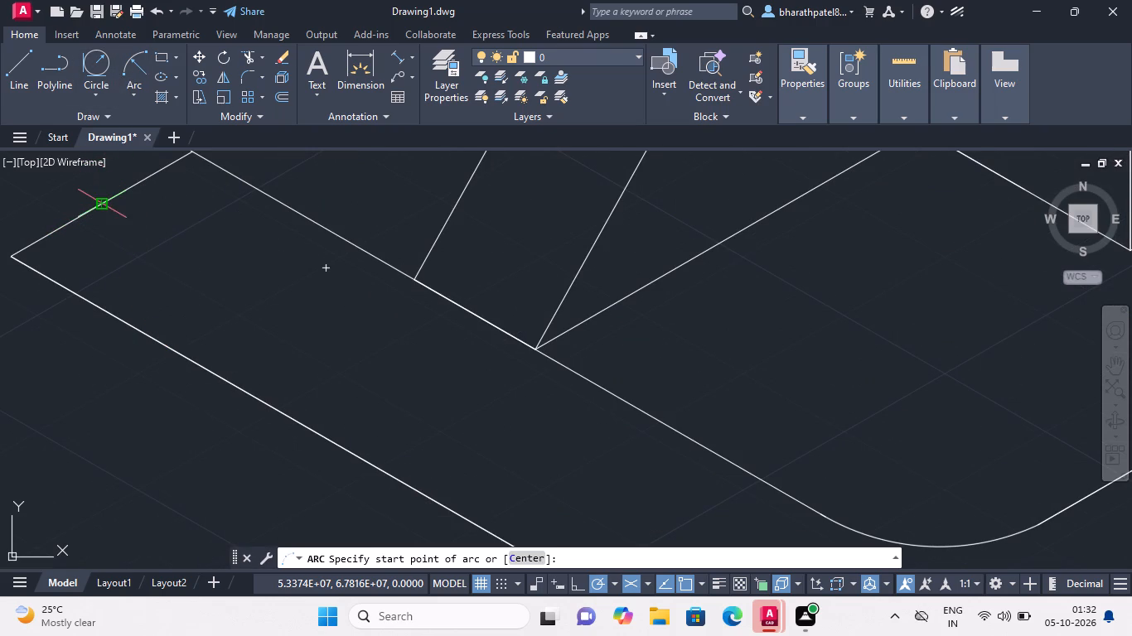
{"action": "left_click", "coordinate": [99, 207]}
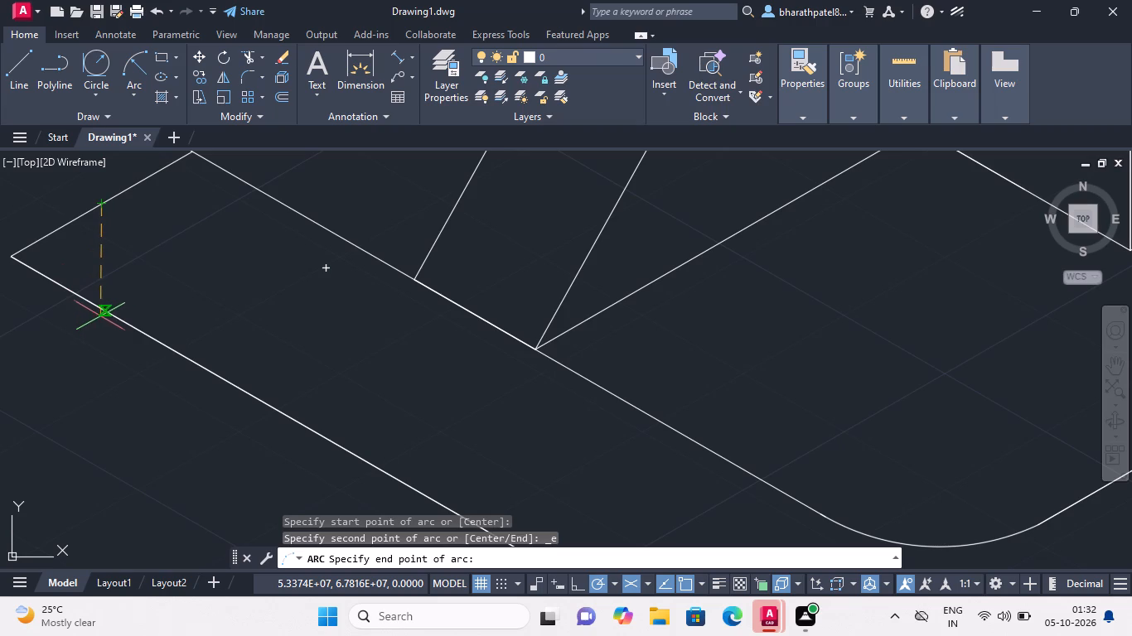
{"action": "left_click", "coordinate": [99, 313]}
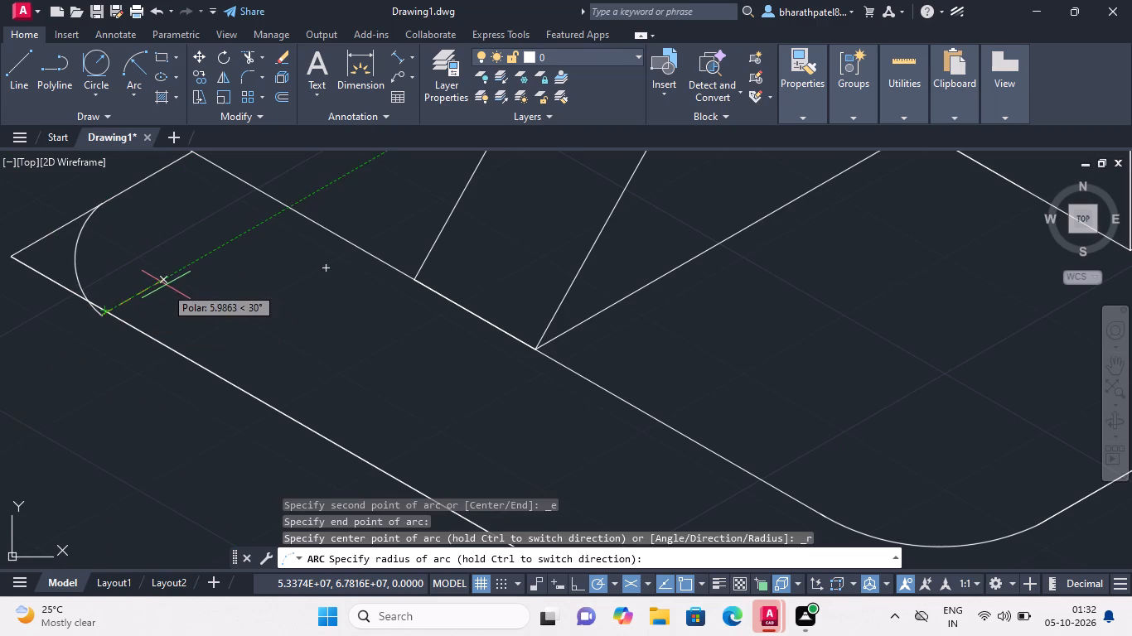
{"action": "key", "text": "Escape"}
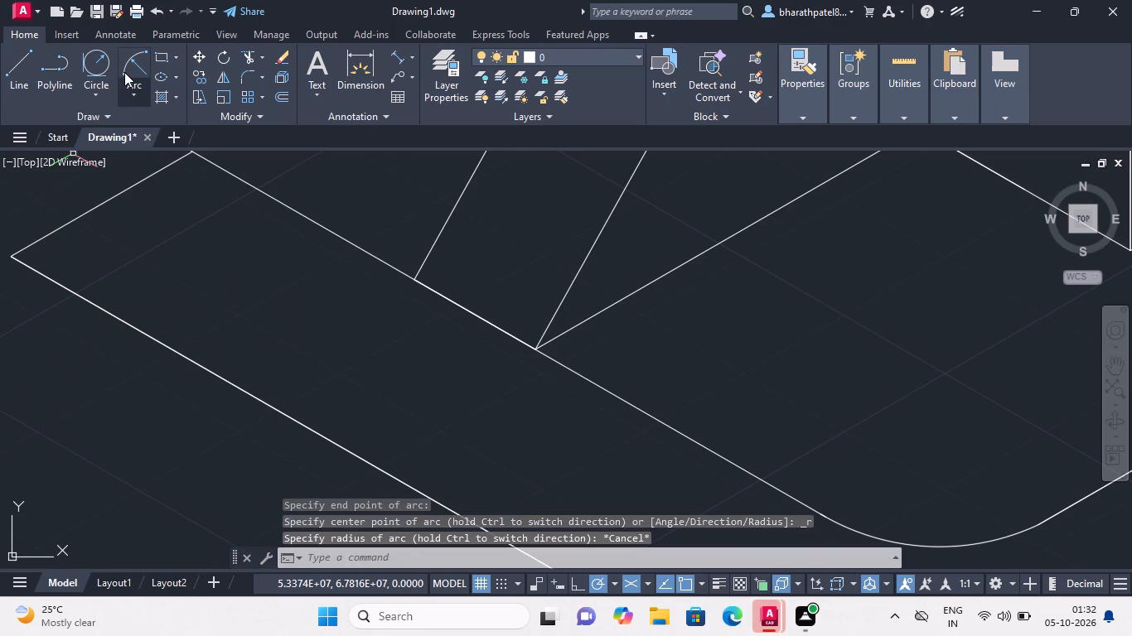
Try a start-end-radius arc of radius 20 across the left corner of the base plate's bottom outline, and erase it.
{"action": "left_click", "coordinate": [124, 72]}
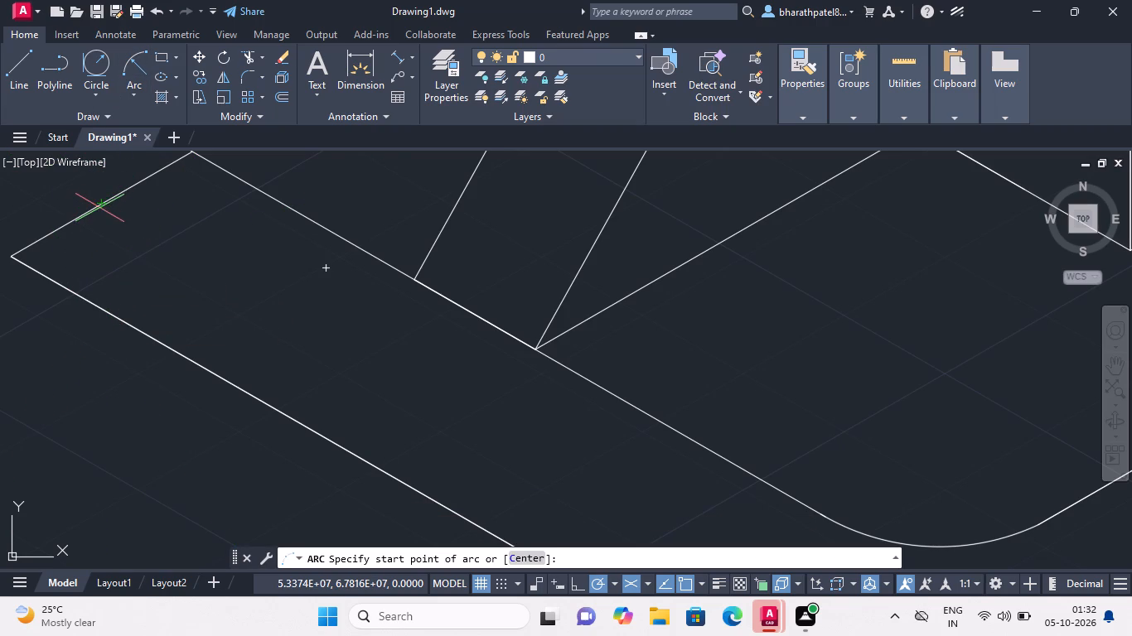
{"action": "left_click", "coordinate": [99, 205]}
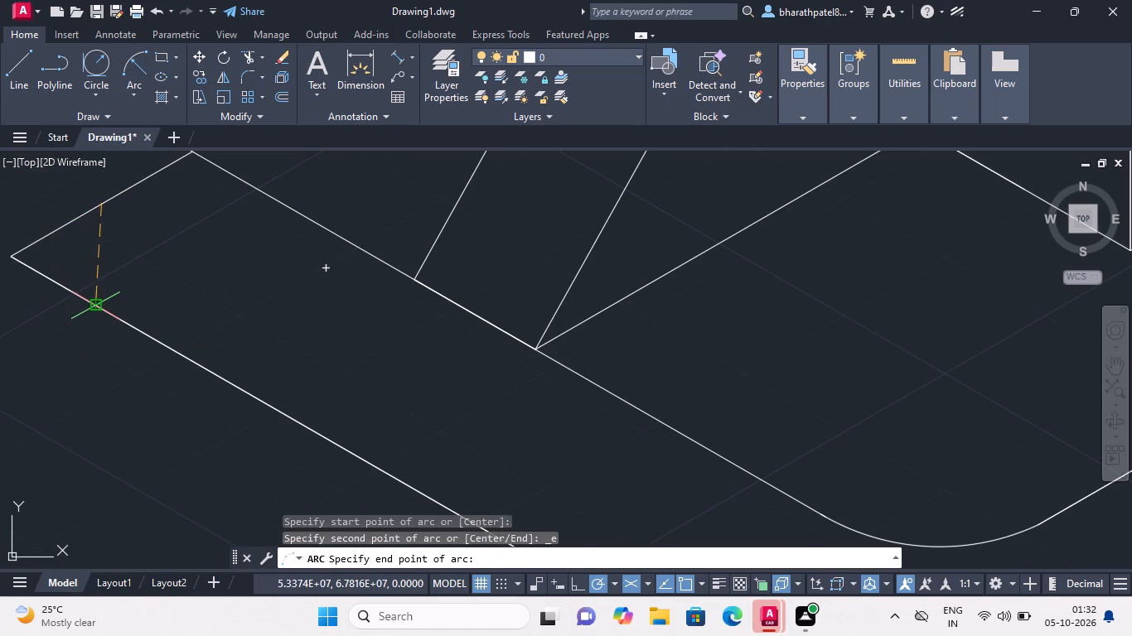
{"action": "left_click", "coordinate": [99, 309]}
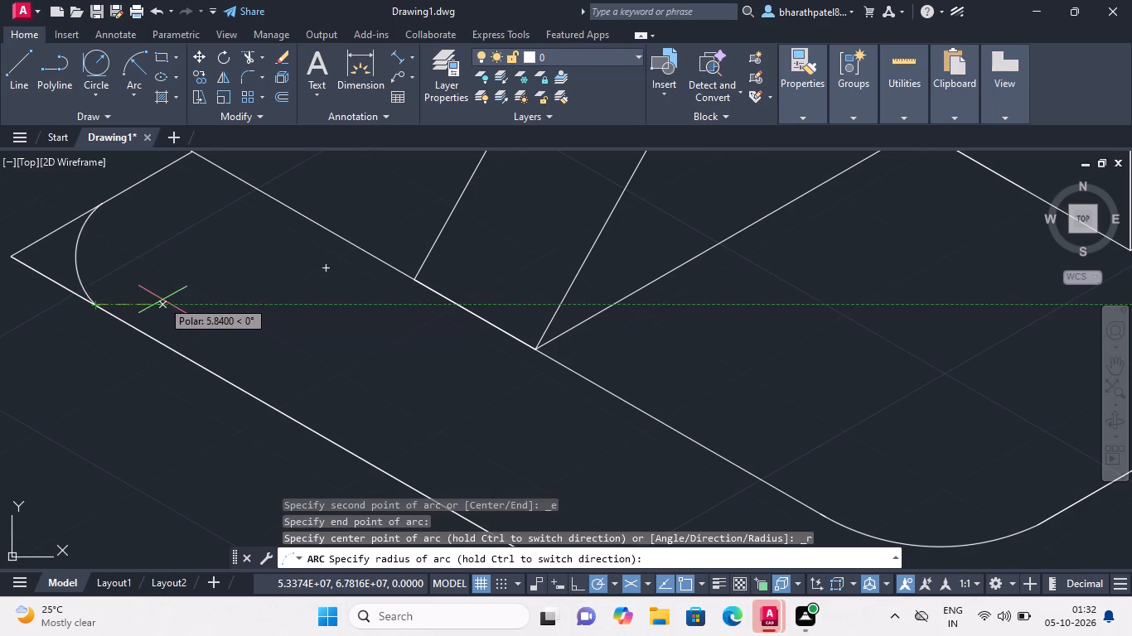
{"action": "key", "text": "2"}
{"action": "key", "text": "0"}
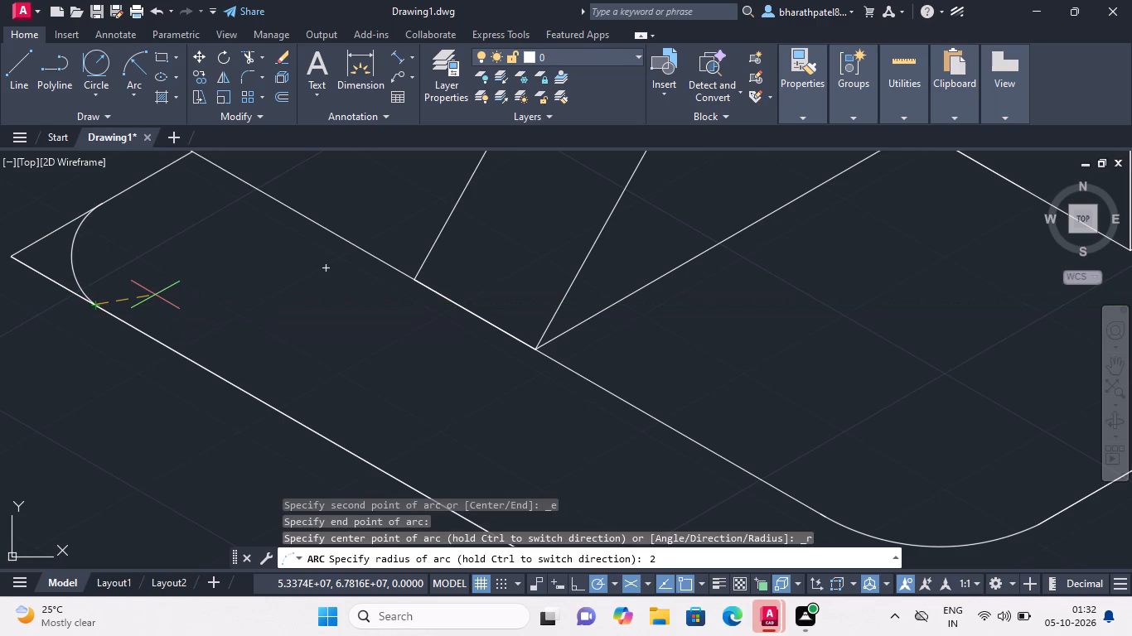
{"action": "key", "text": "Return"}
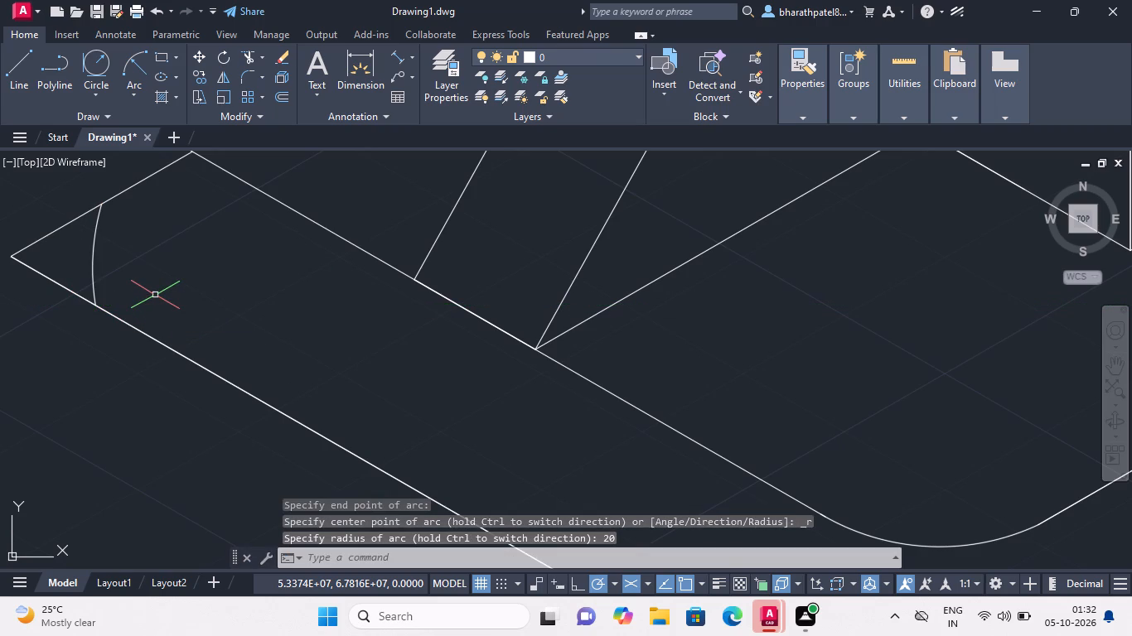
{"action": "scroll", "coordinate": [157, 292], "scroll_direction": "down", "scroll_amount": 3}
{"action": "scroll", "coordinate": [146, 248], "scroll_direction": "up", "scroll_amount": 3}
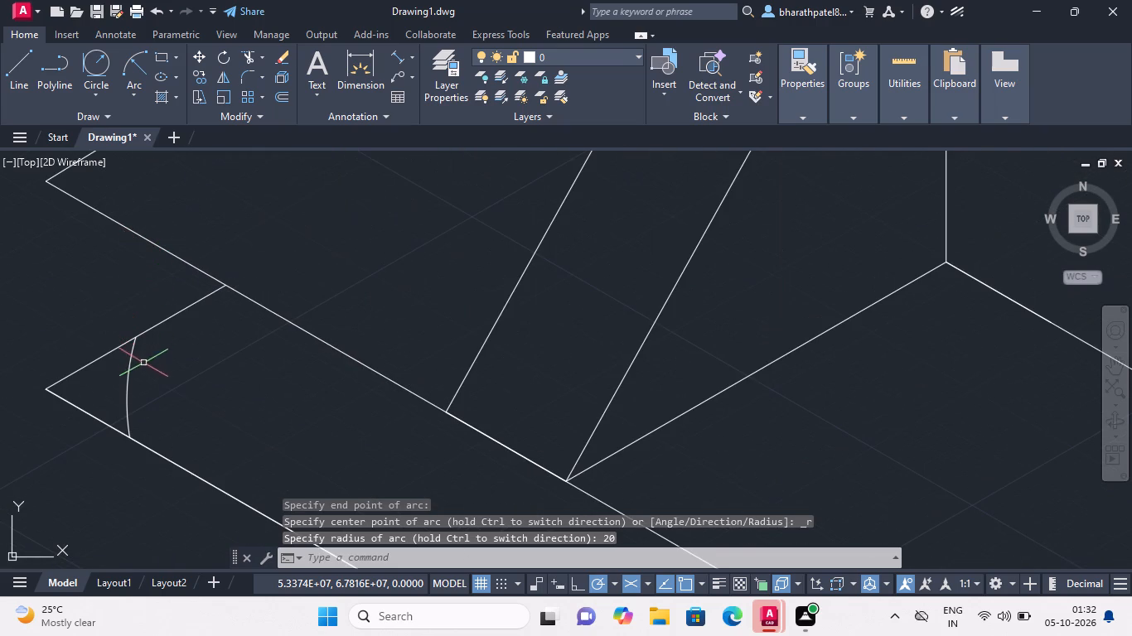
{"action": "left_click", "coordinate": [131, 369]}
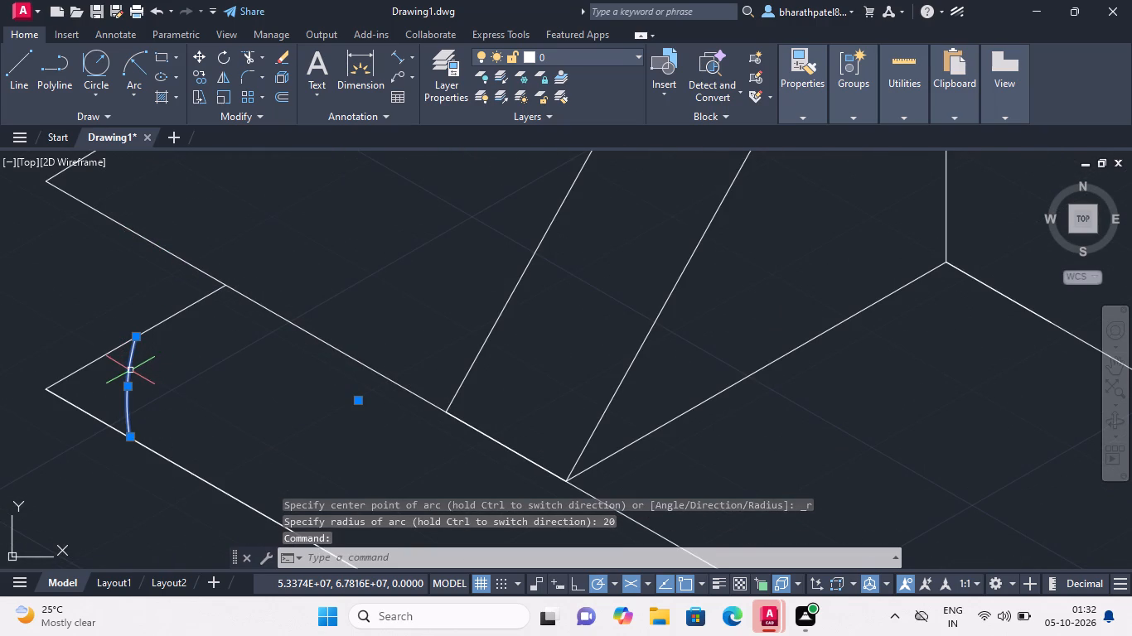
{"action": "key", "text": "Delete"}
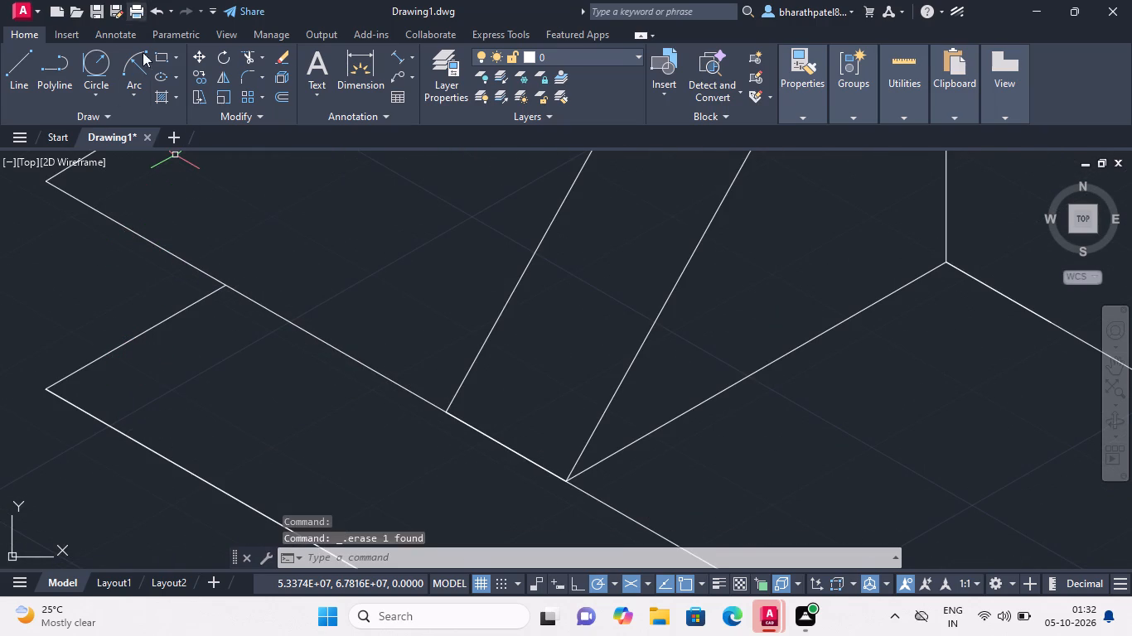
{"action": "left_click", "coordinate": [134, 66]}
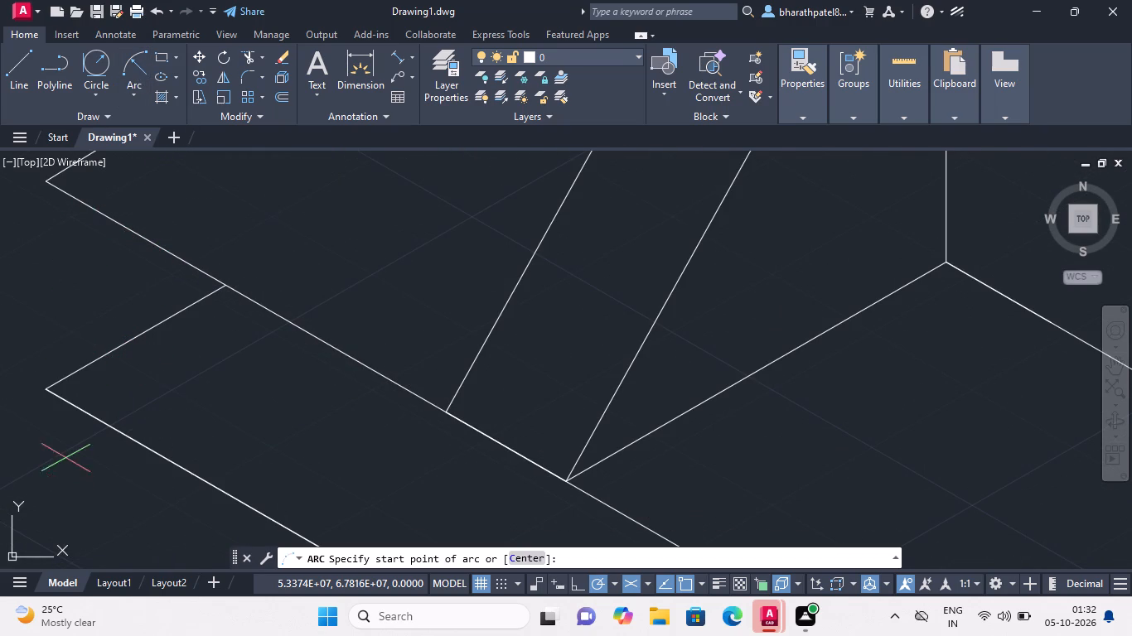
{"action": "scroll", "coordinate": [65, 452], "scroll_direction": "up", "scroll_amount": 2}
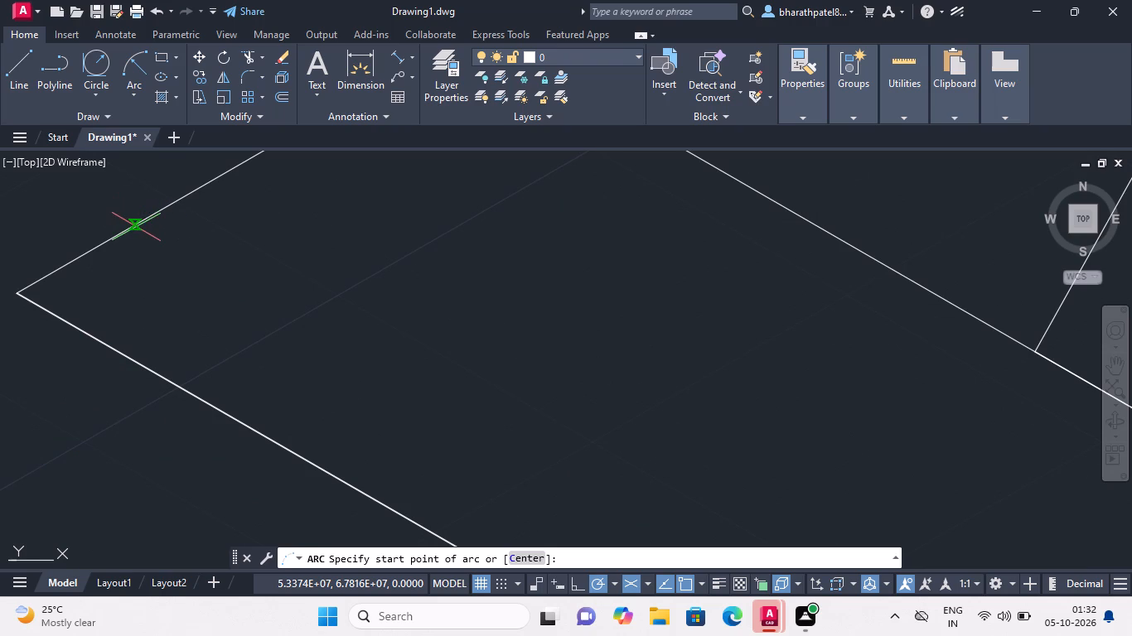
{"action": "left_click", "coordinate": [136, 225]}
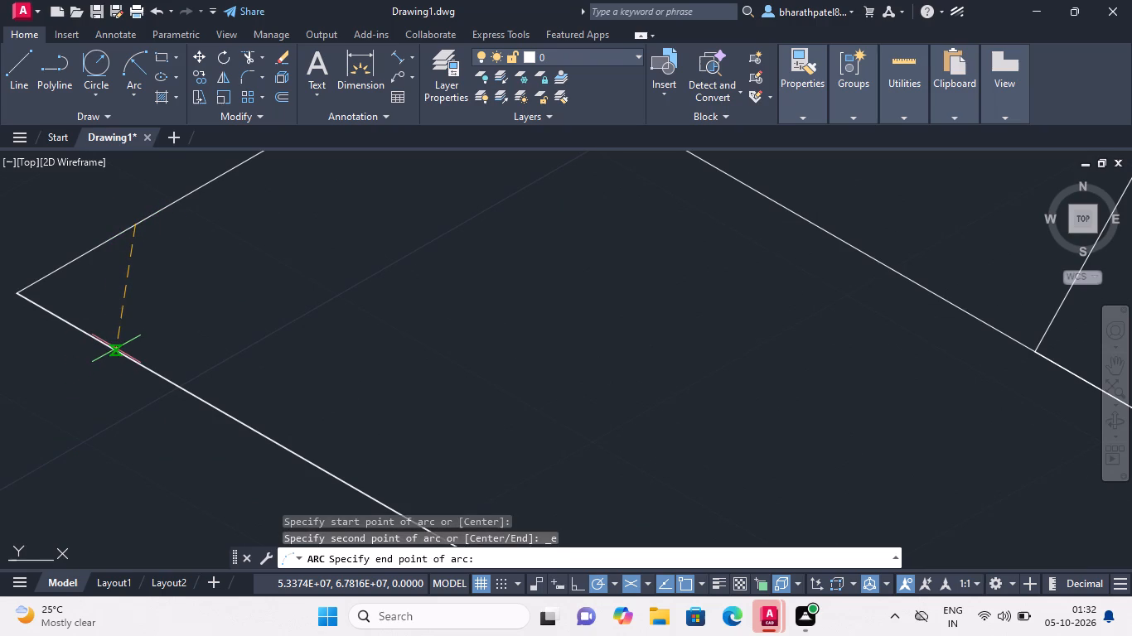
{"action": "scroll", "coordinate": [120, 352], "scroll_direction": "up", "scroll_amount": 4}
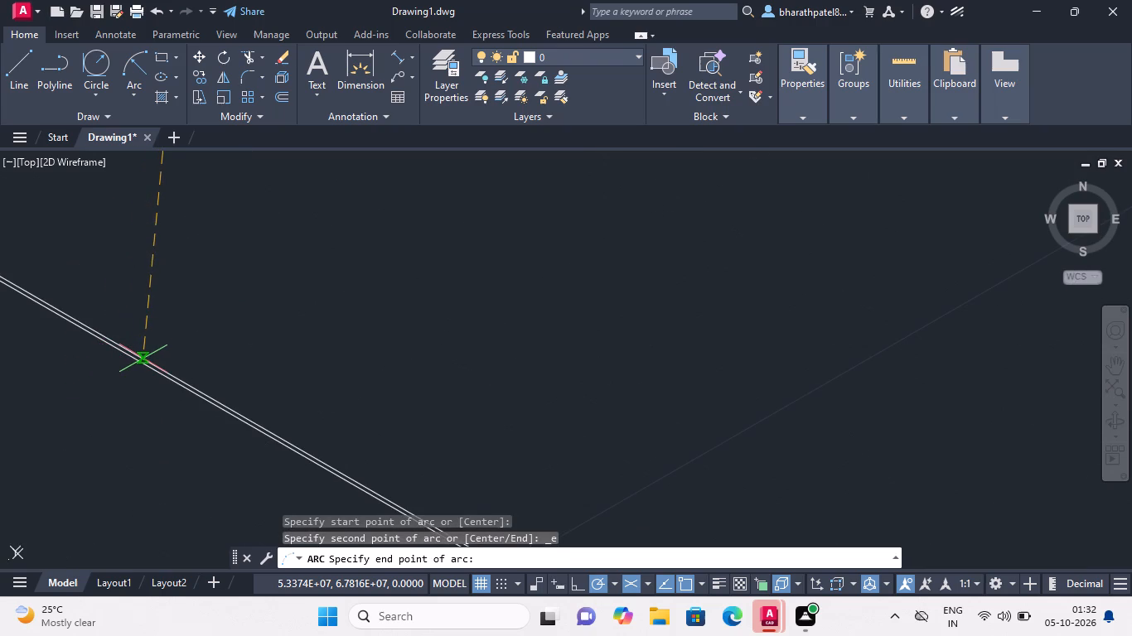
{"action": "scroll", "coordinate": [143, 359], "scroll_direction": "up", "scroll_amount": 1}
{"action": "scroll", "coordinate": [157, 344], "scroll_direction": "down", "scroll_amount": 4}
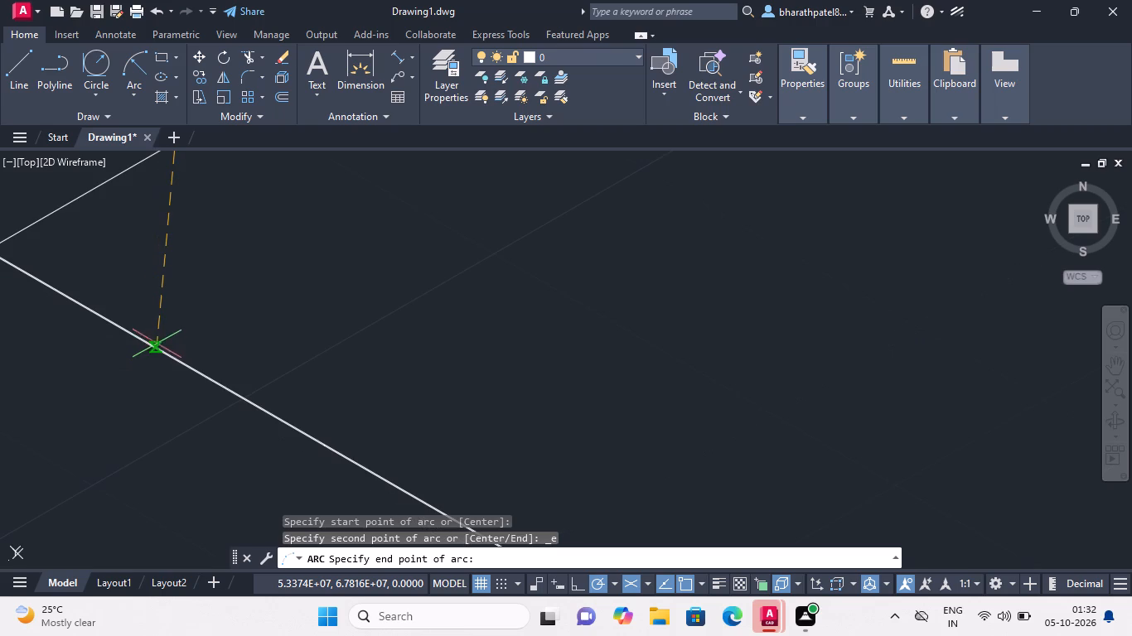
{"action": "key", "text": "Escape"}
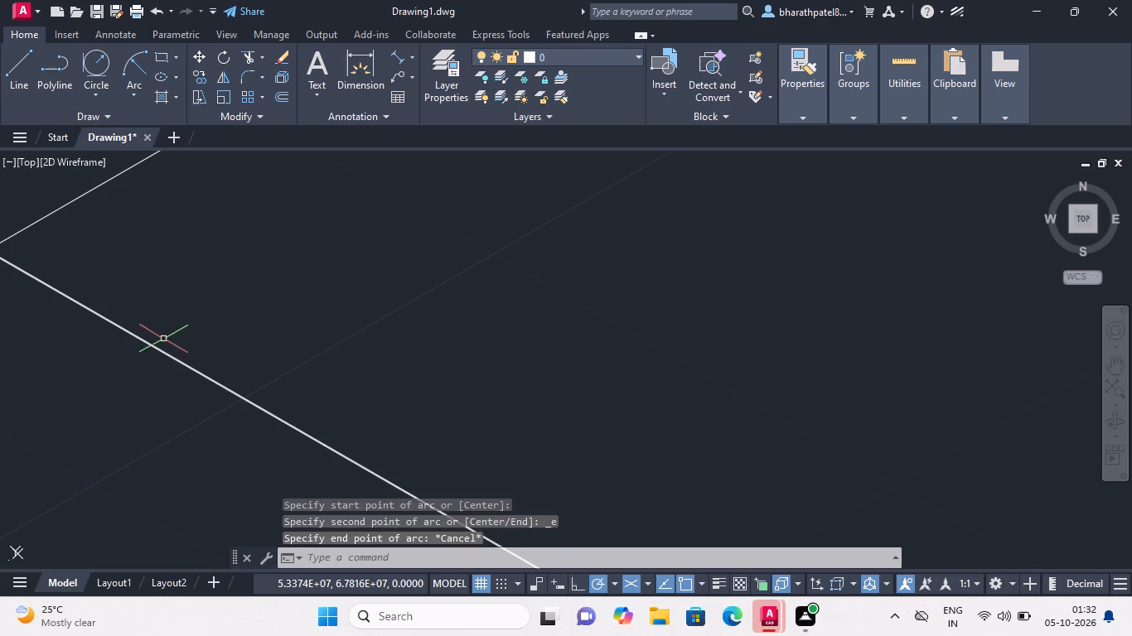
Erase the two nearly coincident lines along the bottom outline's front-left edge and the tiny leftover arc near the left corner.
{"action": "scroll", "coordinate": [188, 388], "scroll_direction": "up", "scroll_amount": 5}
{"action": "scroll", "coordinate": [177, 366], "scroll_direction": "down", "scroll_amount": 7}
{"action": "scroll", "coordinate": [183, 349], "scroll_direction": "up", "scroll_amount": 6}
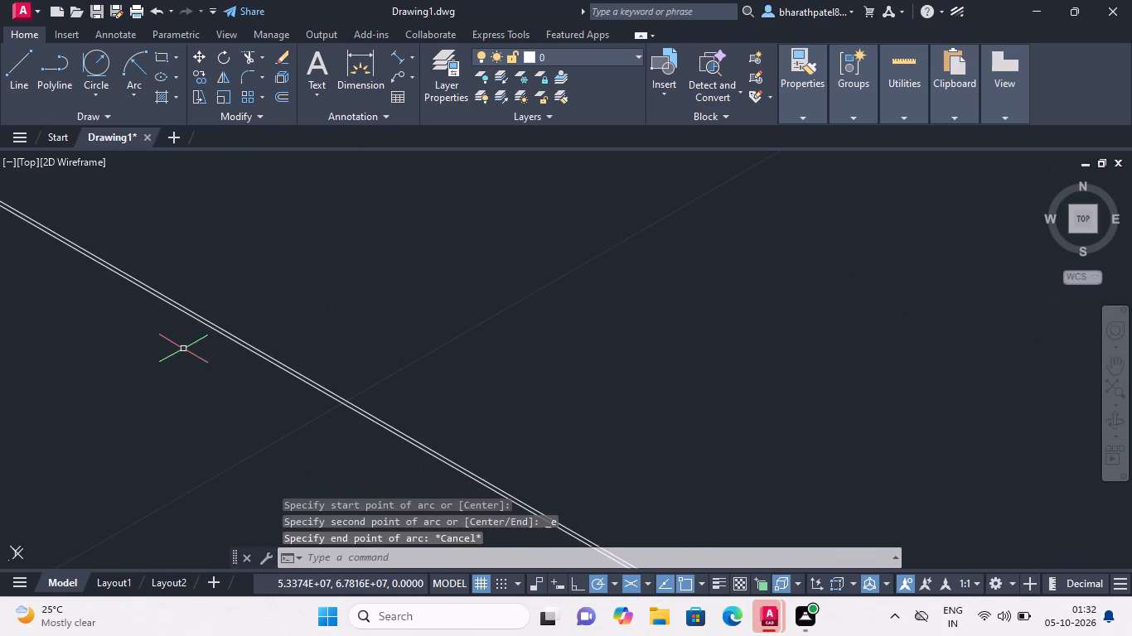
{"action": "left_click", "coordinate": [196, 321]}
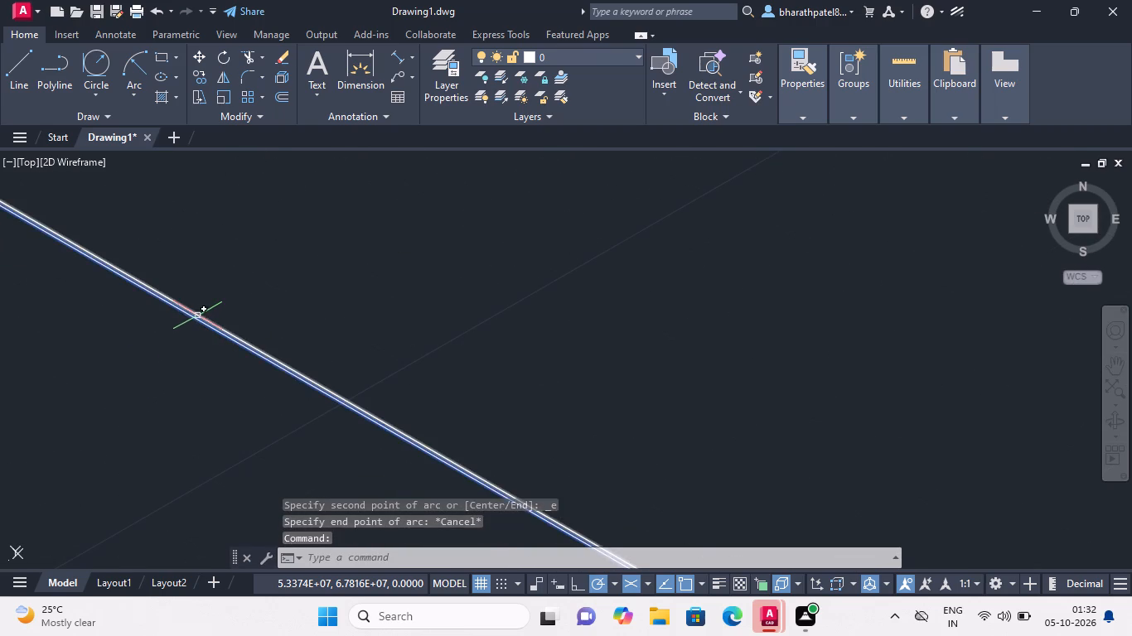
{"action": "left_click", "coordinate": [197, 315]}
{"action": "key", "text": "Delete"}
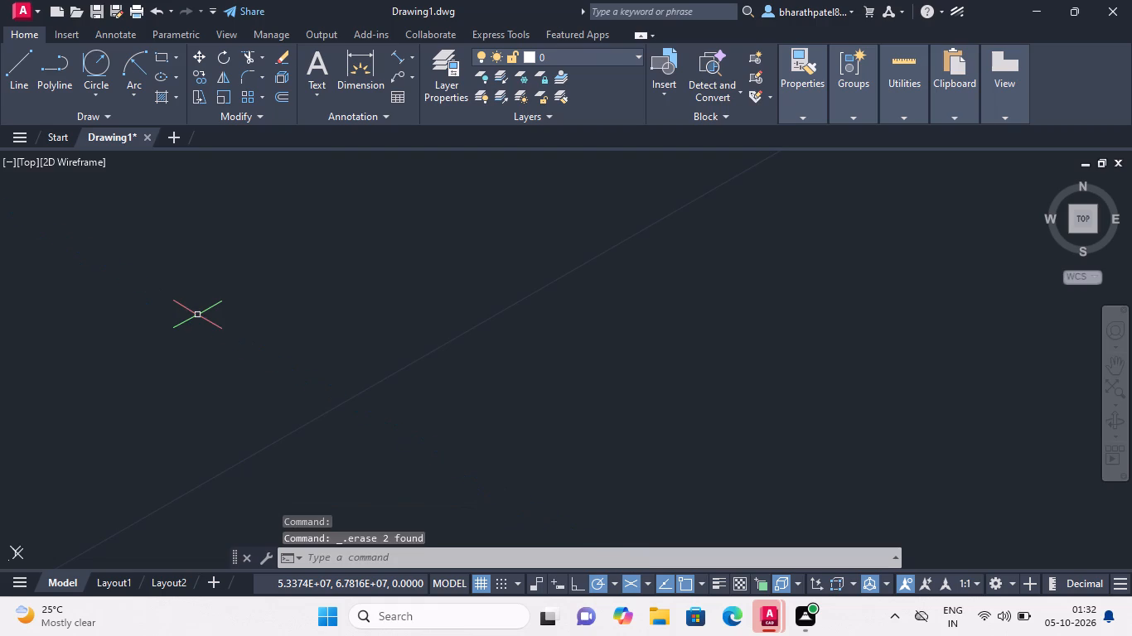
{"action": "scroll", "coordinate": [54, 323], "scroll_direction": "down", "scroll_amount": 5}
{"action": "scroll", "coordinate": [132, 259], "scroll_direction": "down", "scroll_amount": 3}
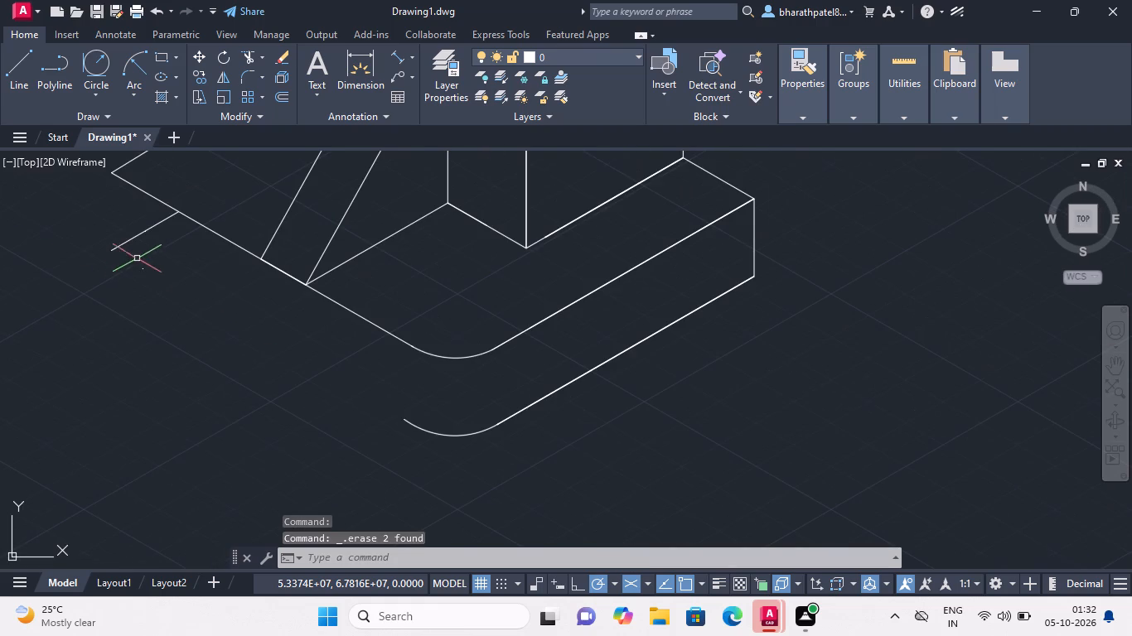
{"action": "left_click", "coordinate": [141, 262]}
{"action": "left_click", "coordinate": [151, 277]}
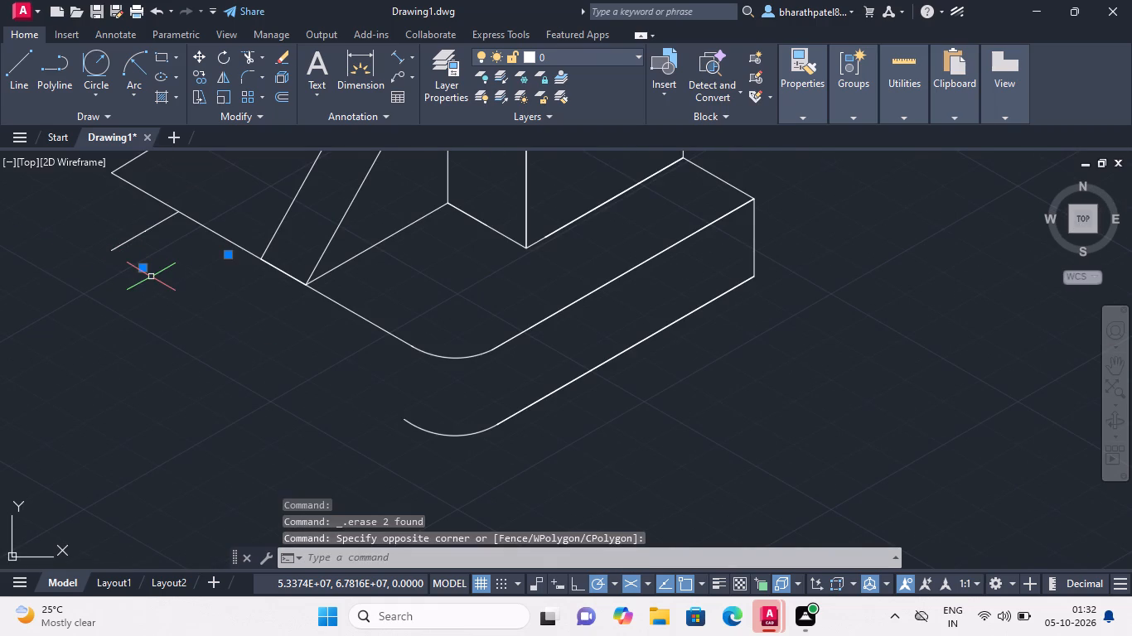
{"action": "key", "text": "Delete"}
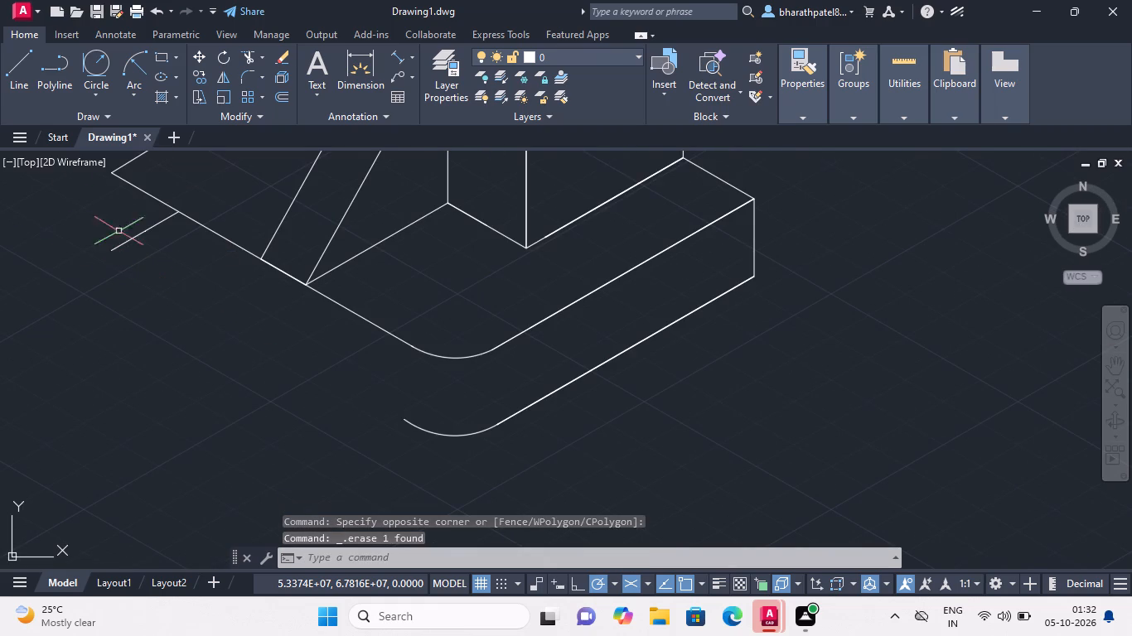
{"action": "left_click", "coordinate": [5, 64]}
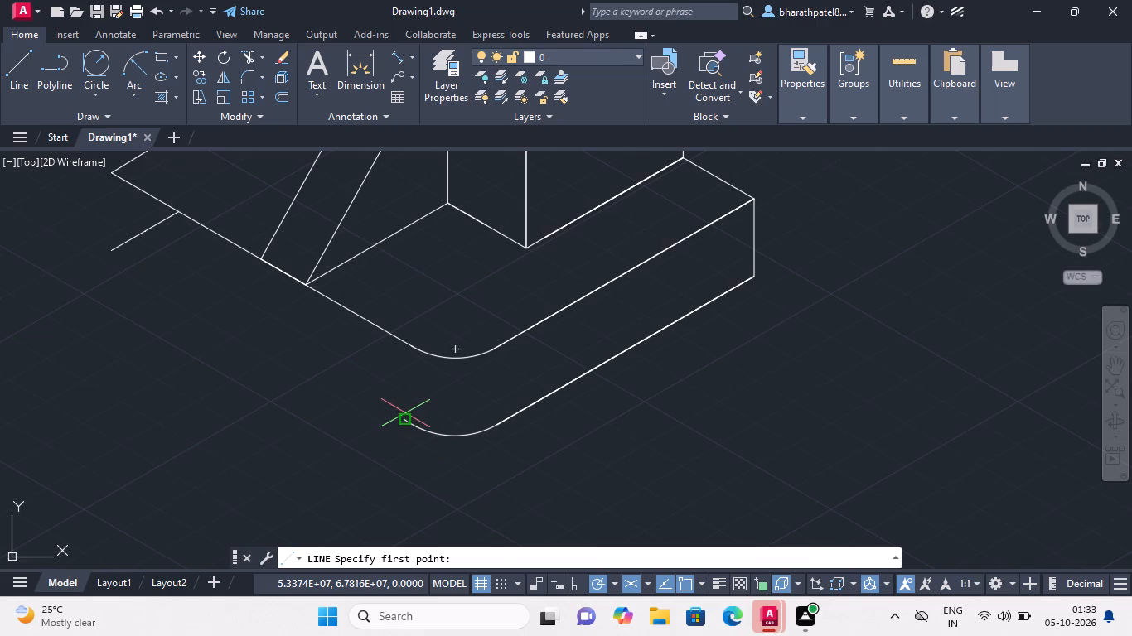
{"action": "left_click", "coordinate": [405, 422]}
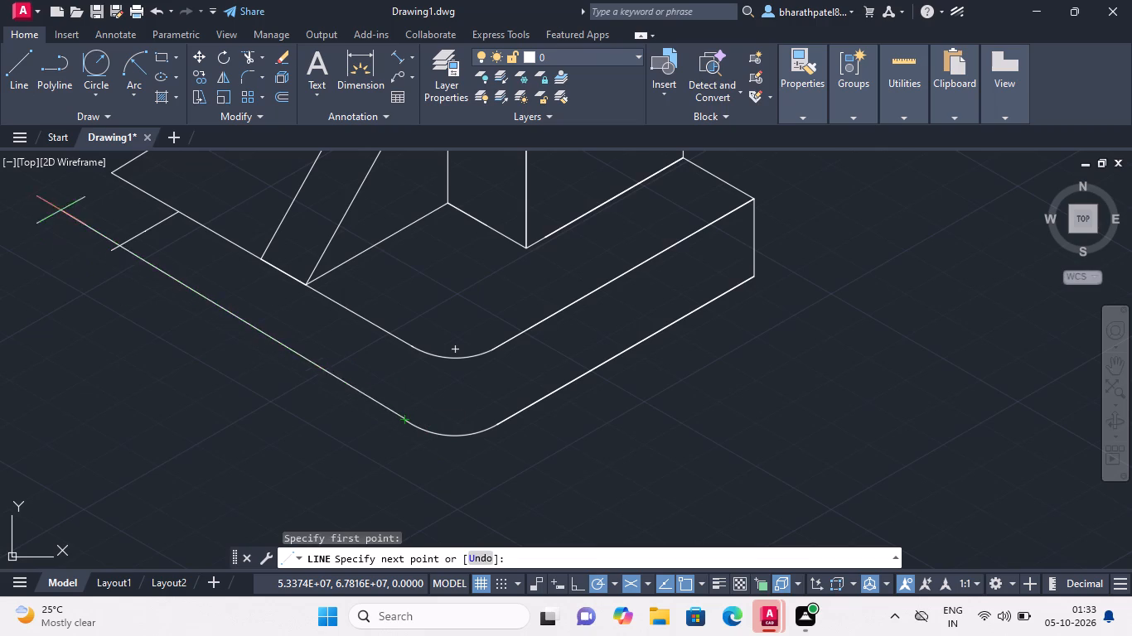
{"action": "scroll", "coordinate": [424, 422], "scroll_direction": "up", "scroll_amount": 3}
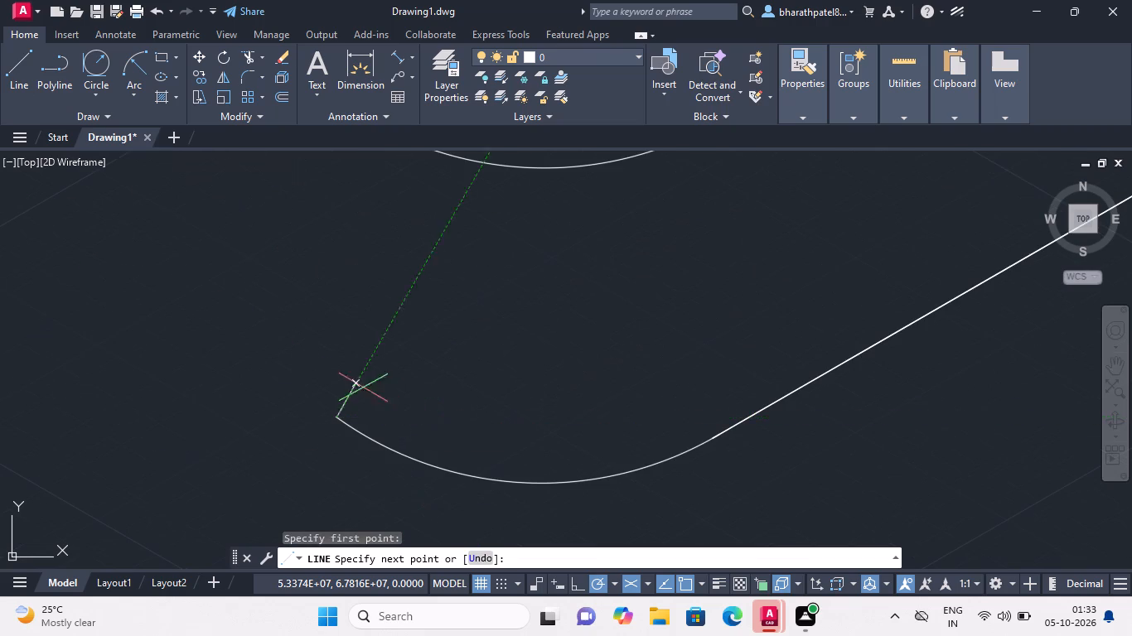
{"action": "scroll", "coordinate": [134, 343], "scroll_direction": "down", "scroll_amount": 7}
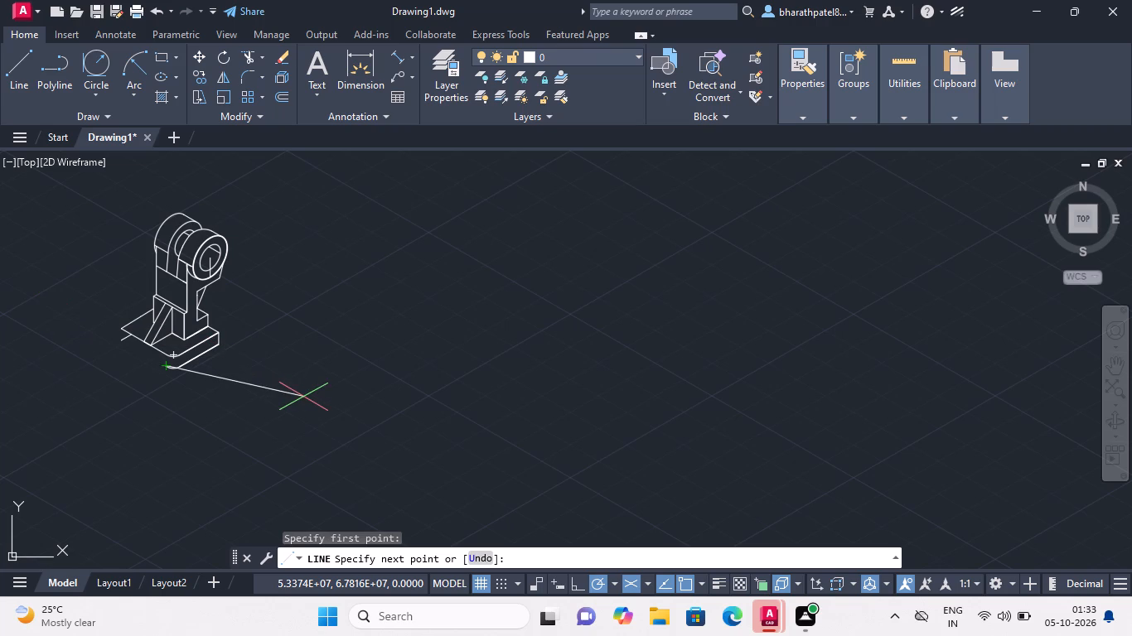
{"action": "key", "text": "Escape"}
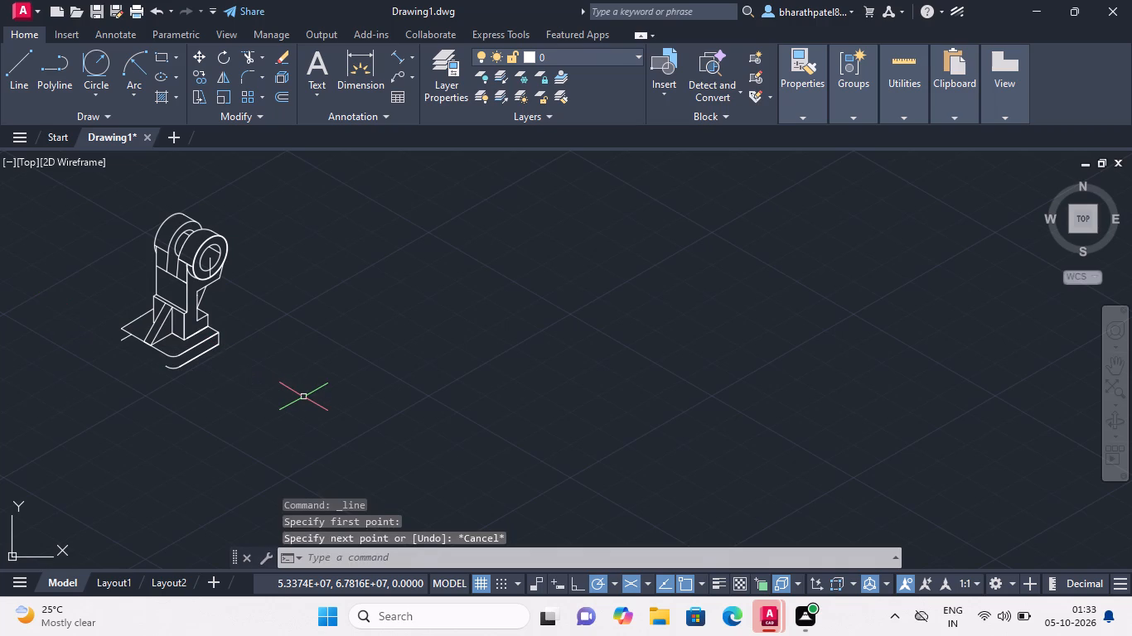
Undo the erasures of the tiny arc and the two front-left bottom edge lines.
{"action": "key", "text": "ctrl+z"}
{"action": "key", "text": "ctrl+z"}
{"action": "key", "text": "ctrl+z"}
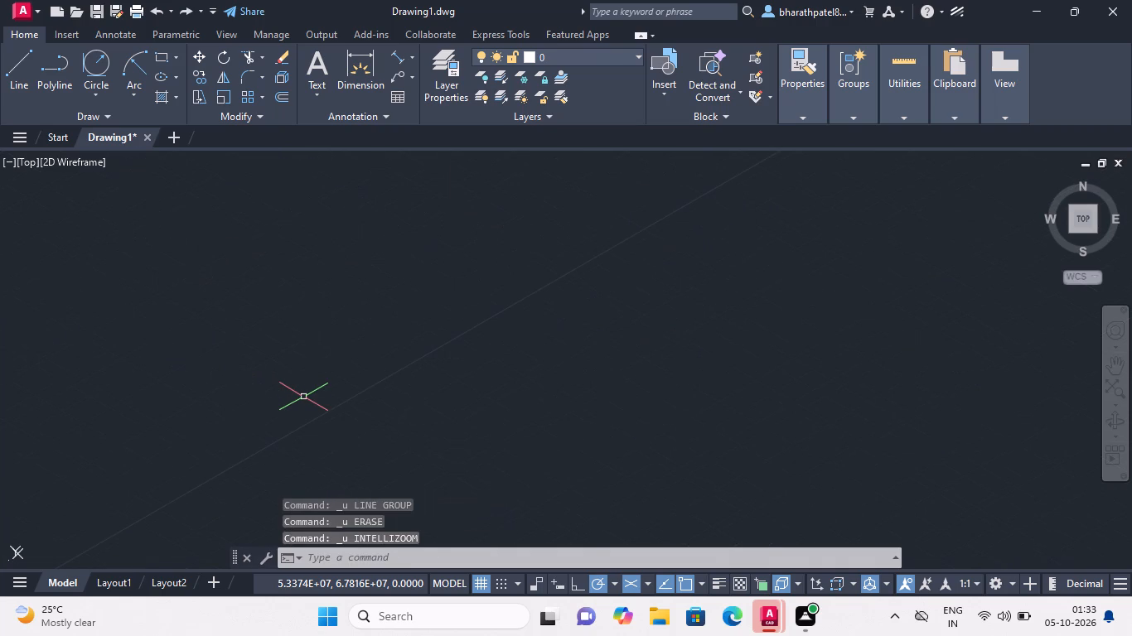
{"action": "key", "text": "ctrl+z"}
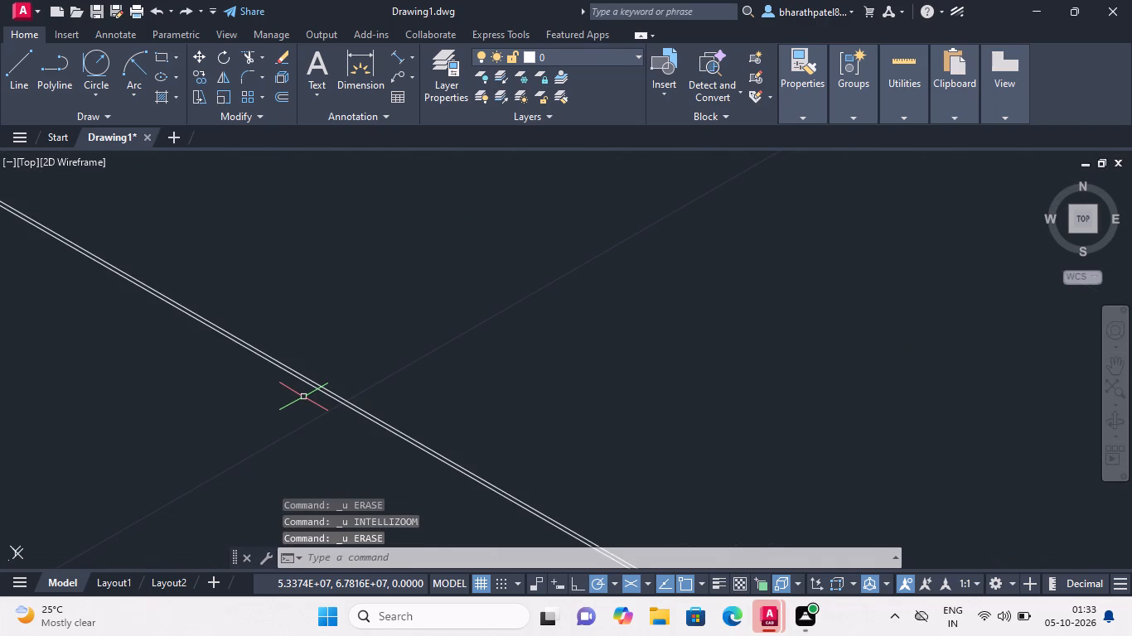
Erase only the outer of the two nearly coincident lines along the bottom outline's front-left edge.
{"action": "scroll", "coordinate": [305, 393], "scroll_direction": "down", "scroll_amount": 4}
{"action": "scroll", "coordinate": [159, 310], "scroll_direction": "up", "scroll_amount": 2}
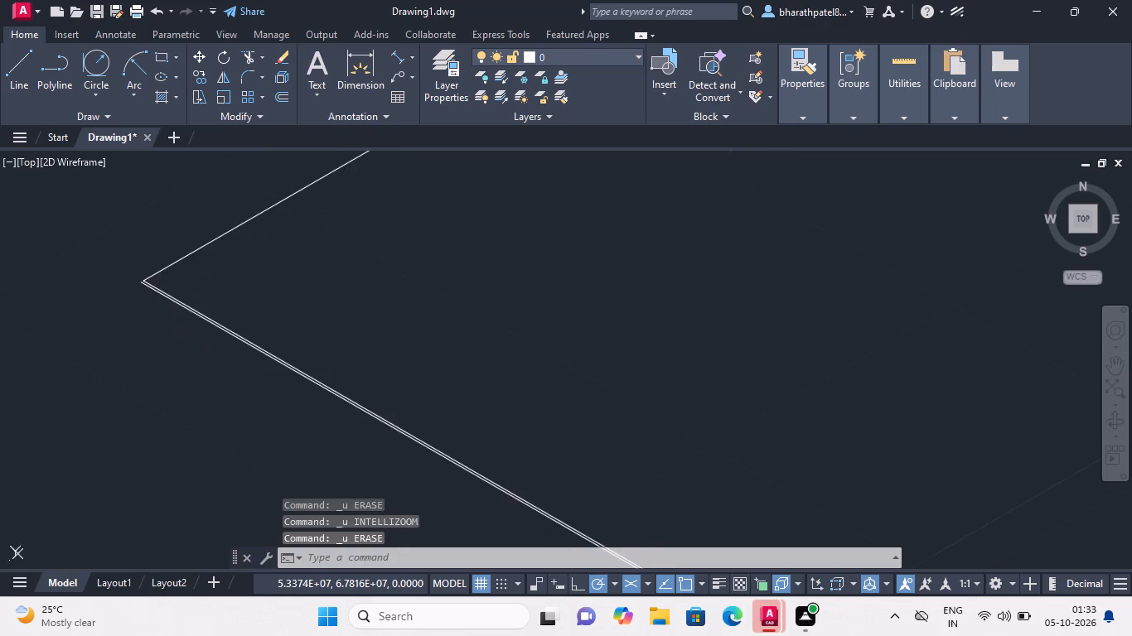
{"action": "scroll", "coordinate": [159, 308], "scroll_direction": "up", "scroll_amount": 2}
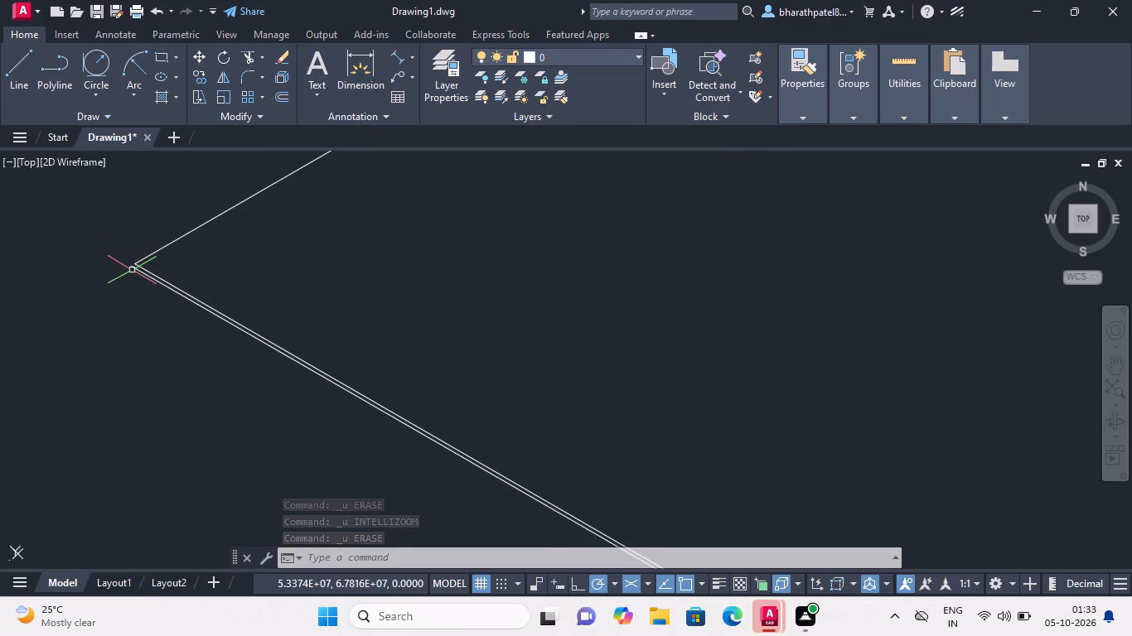
{"action": "left_click", "coordinate": [133, 269]}
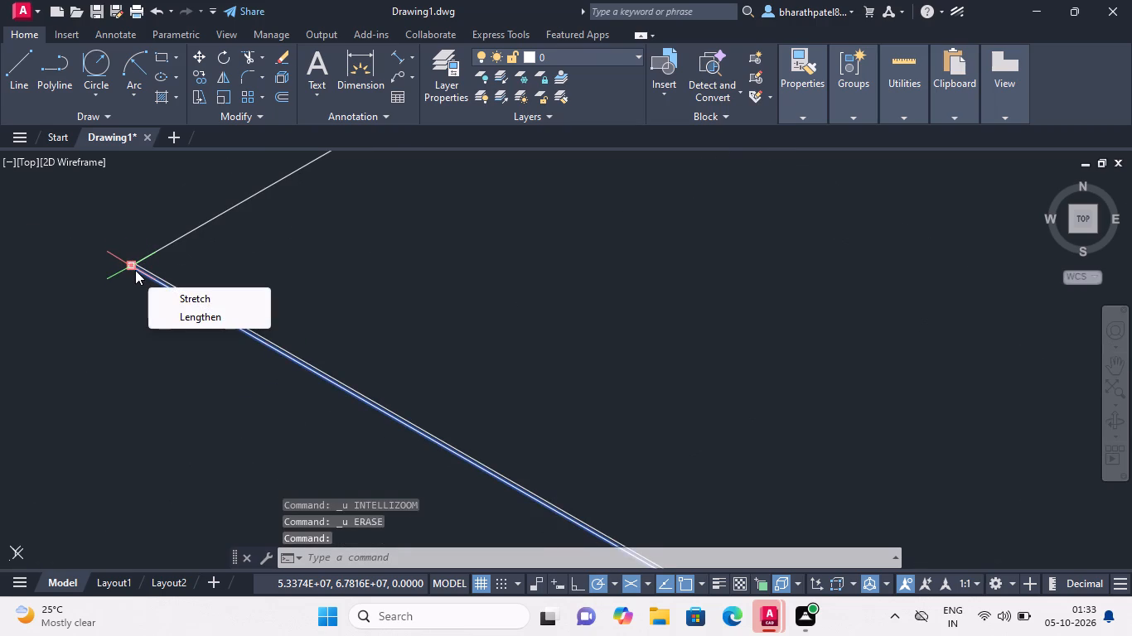
{"action": "key", "text": "Delete"}
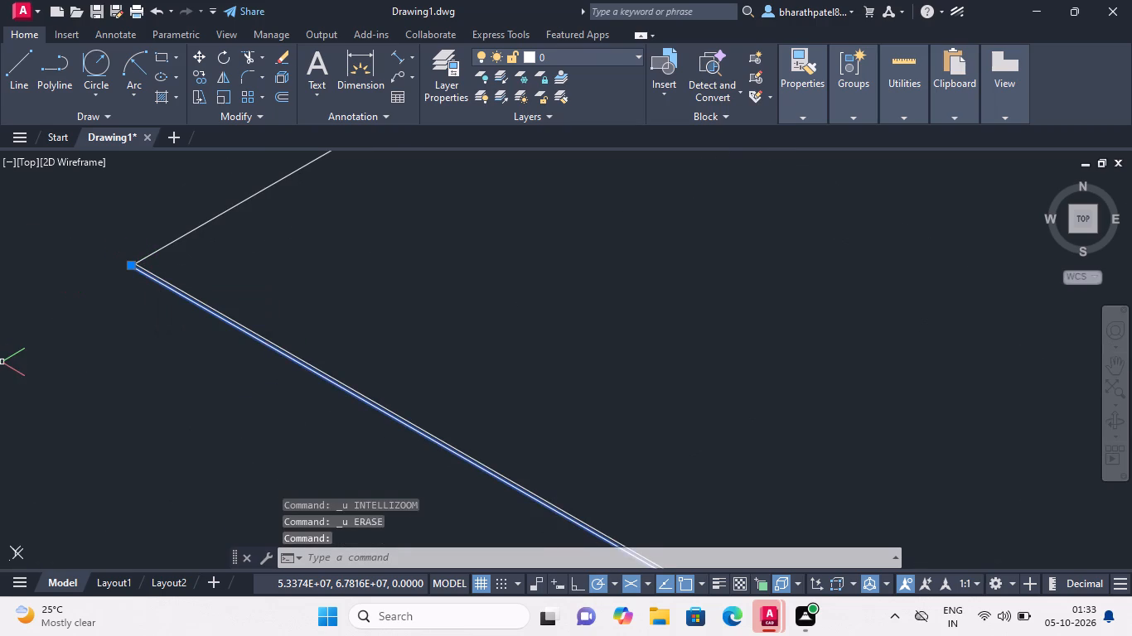
{"action": "key", "text": "Delete"}
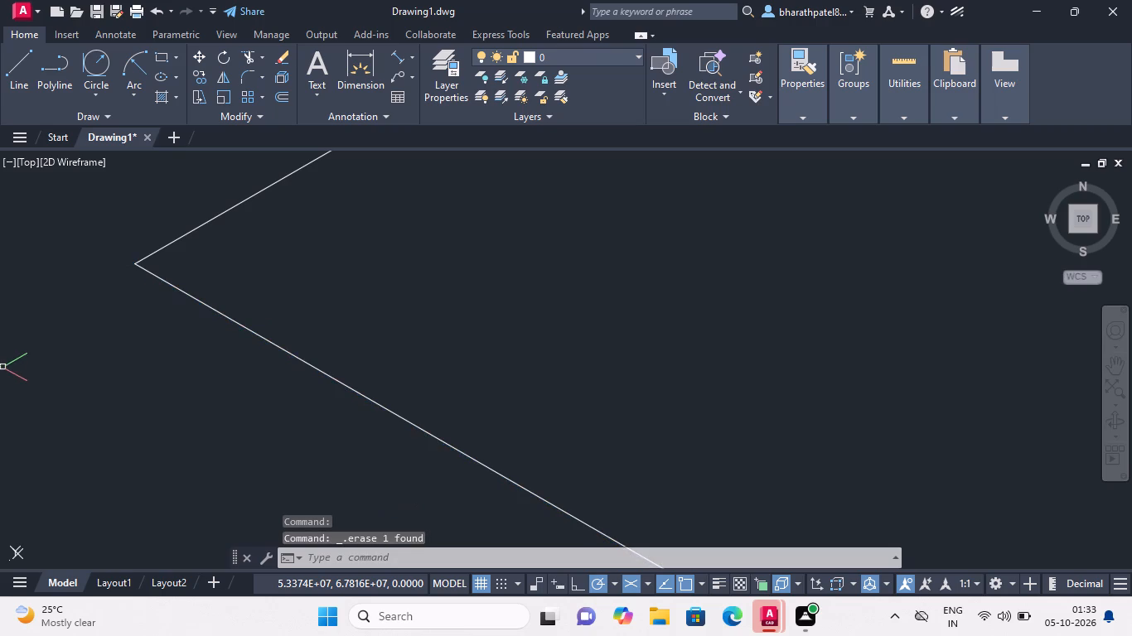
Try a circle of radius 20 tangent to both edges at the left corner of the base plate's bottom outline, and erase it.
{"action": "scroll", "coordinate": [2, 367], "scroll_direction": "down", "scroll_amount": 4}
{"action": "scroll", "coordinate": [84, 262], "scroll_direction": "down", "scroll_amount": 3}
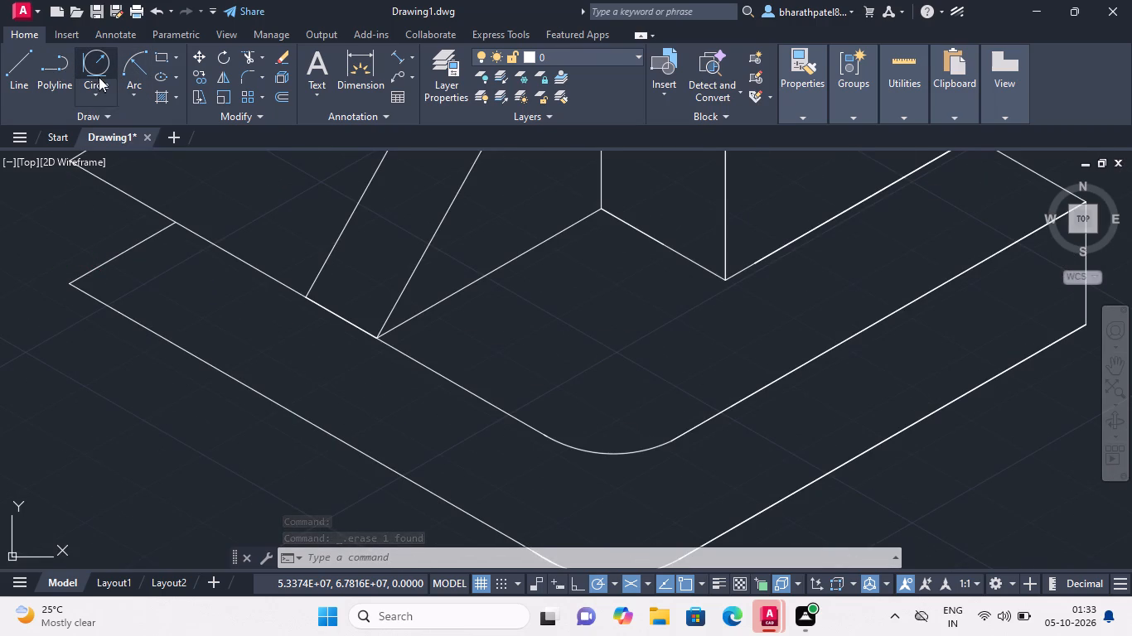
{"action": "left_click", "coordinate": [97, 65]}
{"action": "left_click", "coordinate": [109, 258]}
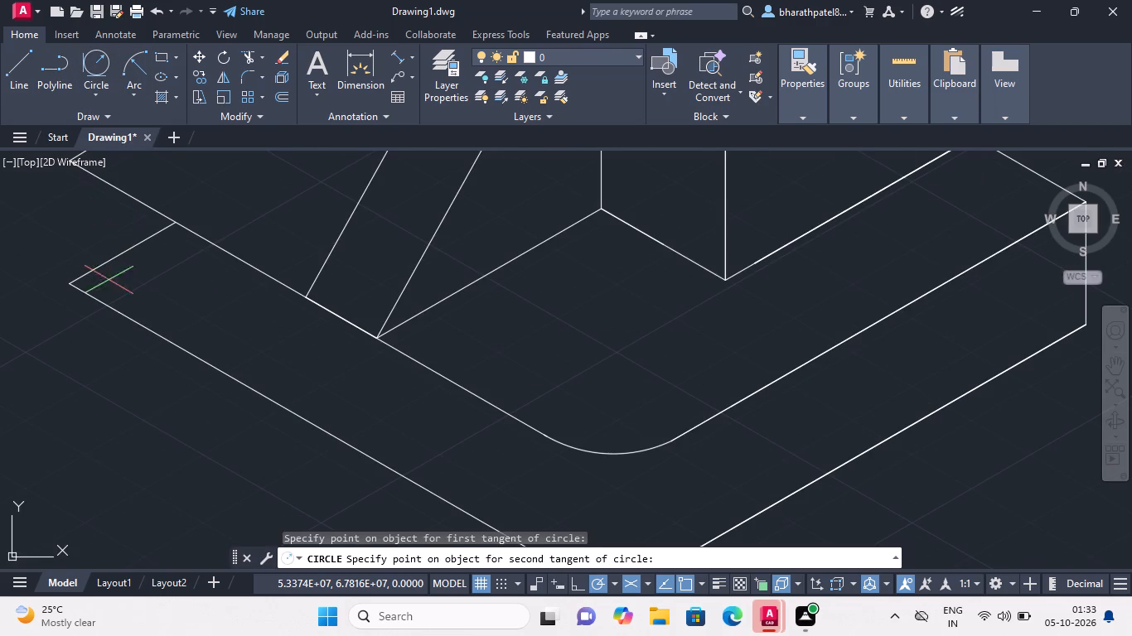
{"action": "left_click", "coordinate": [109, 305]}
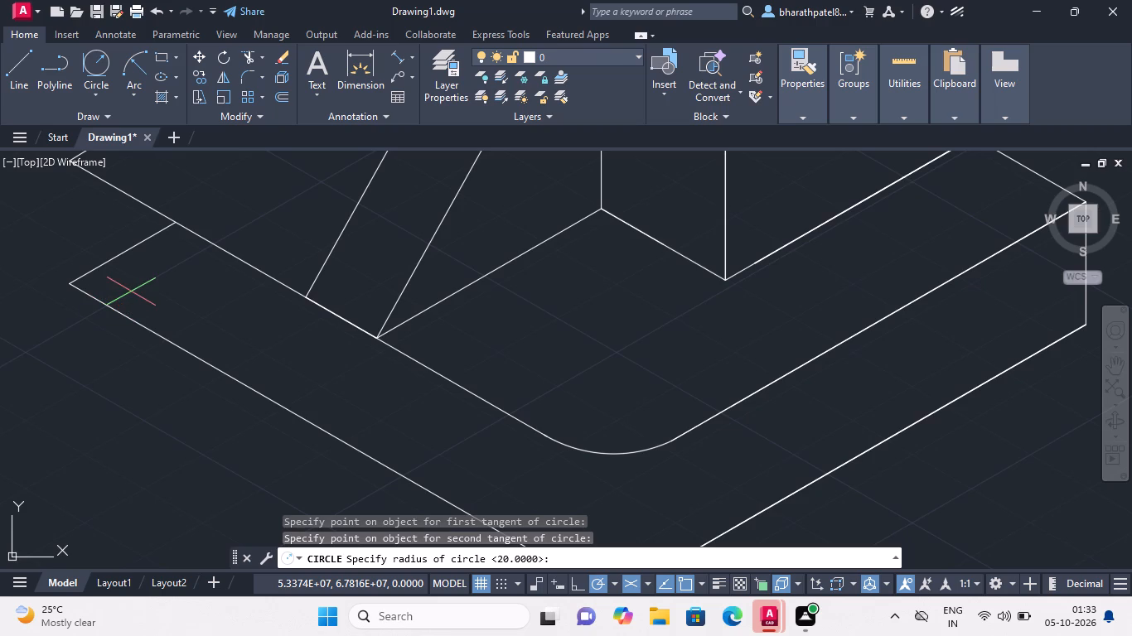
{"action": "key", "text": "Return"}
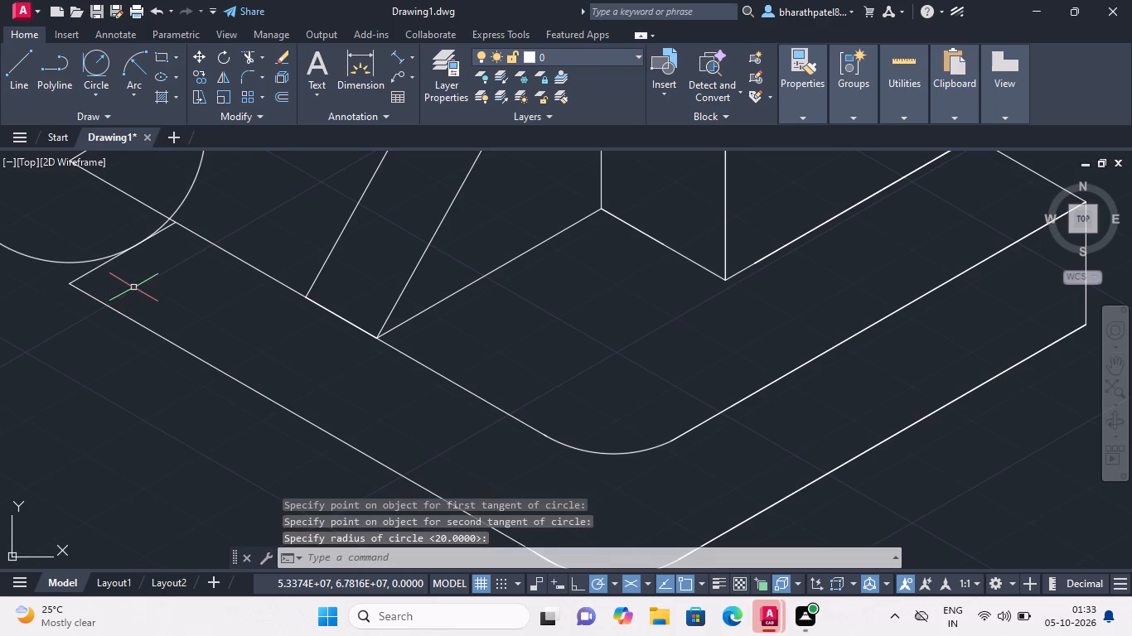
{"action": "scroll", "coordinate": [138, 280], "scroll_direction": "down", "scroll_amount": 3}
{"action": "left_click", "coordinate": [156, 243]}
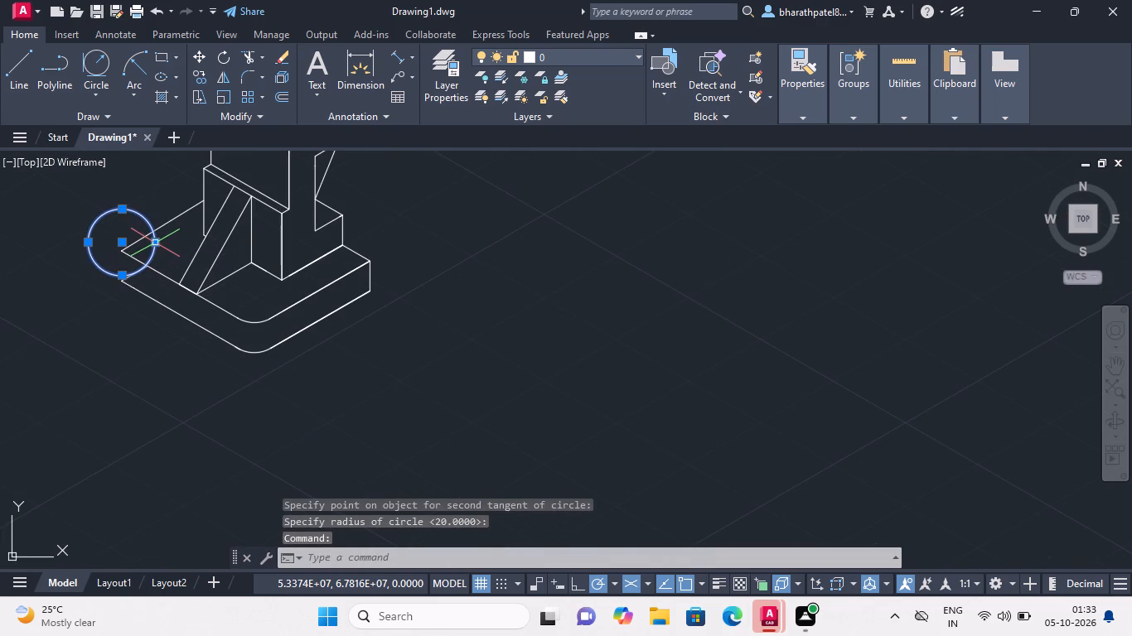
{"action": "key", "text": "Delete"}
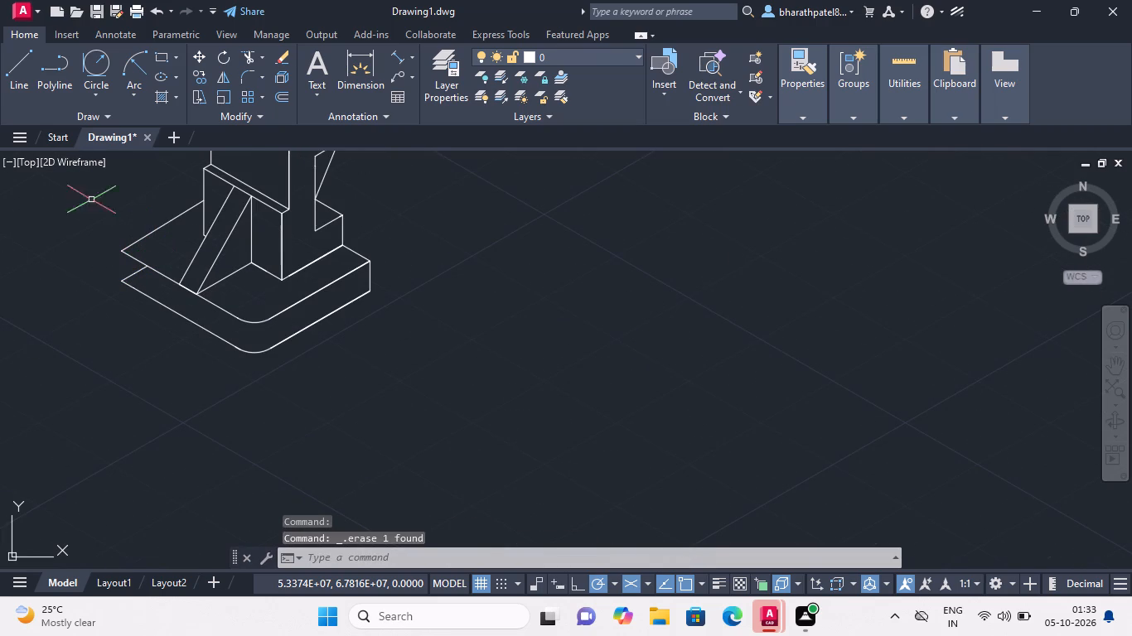
Trim the short back-left edge of the bottom outline against a temporary crossing line near its midpoint, and remove that line's pieces.
{"action": "left_click", "coordinate": [13, 57]}
{"action": "scroll", "coordinate": [133, 308], "scroll_direction": "up", "scroll_amount": 3}
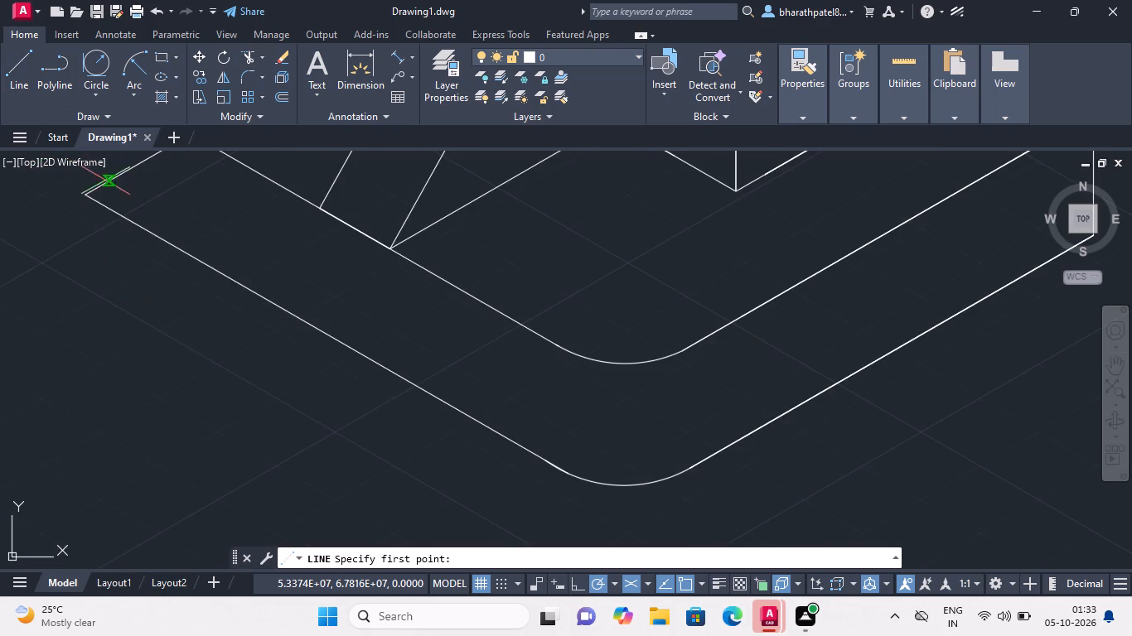
{"action": "scroll", "coordinate": [136, 268], "scroll_direction": "down", "scroll_amount": 3}
{"action": "scroll", "coordinate": [130, 244], "scroll_direction": "up", "scroll_amount": 3}
{"action": "left_click", "coordinate": [147, 227]}
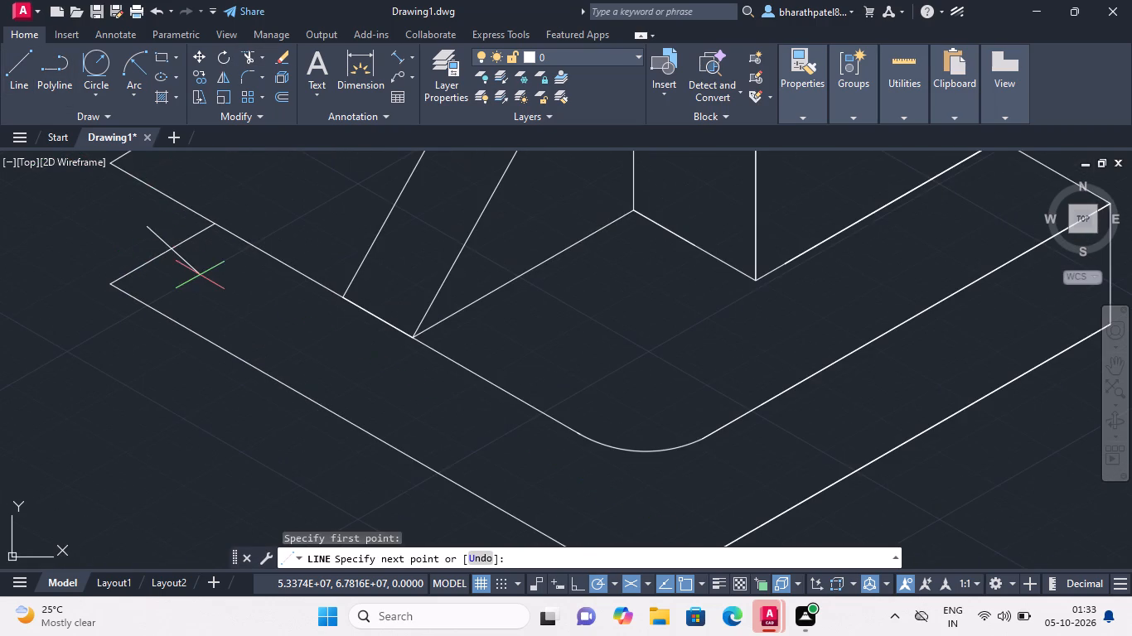
{"action": "left_click", "coordinate": [205, 277]}
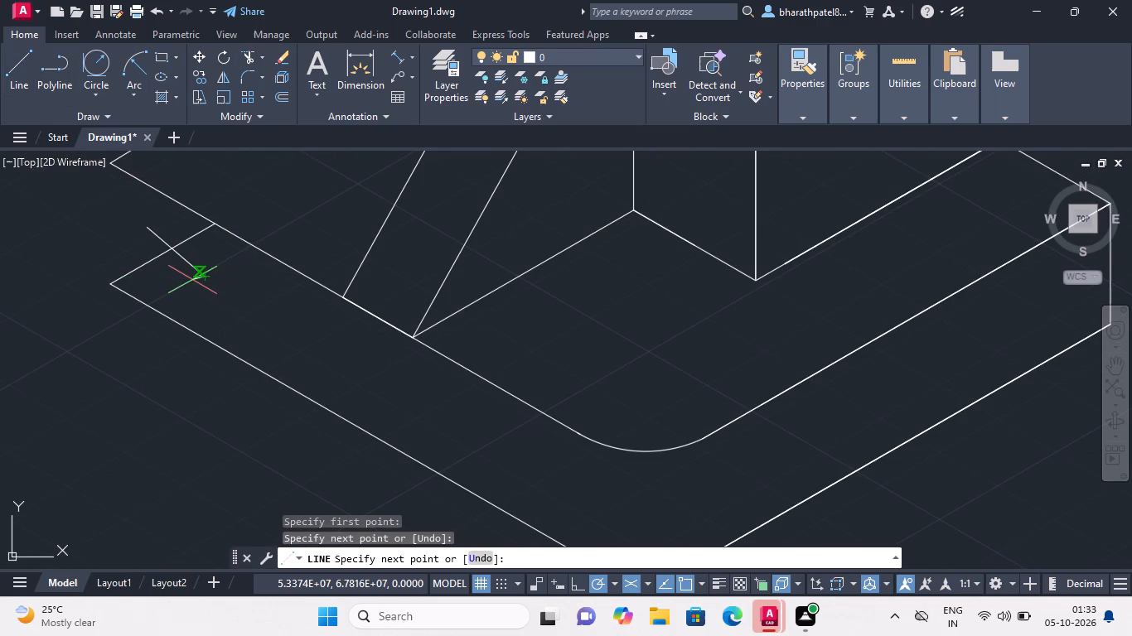
{"action": "key", "text": "Escape"}
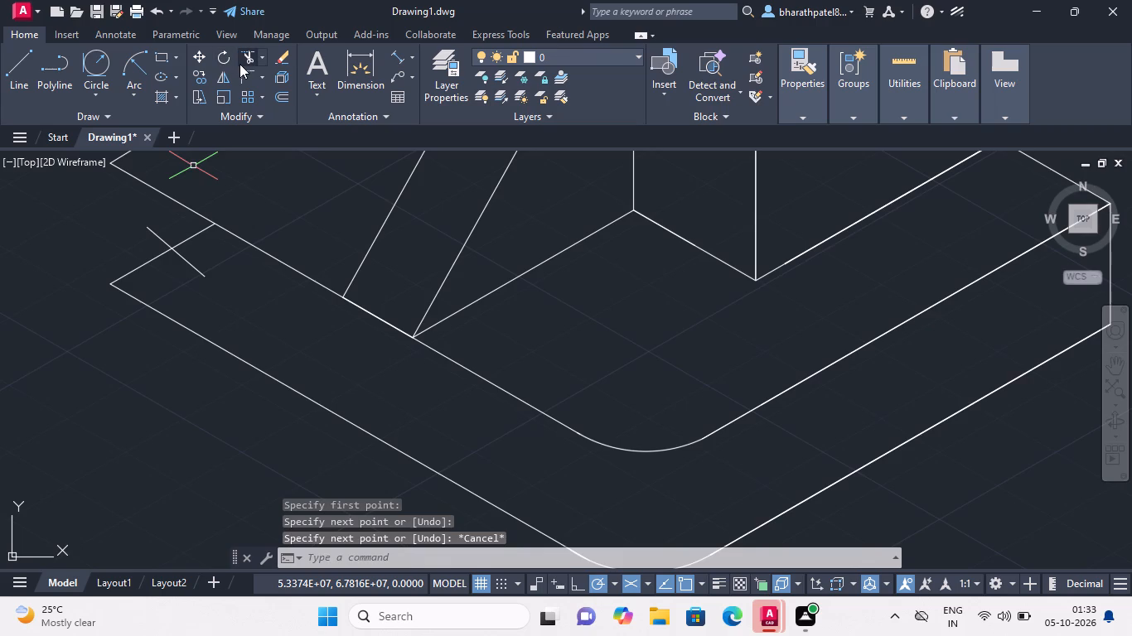
{"action": "left_click", "coordinate": [239, 64]}
{"action": "left_click", "coordinate": [191, 237]}
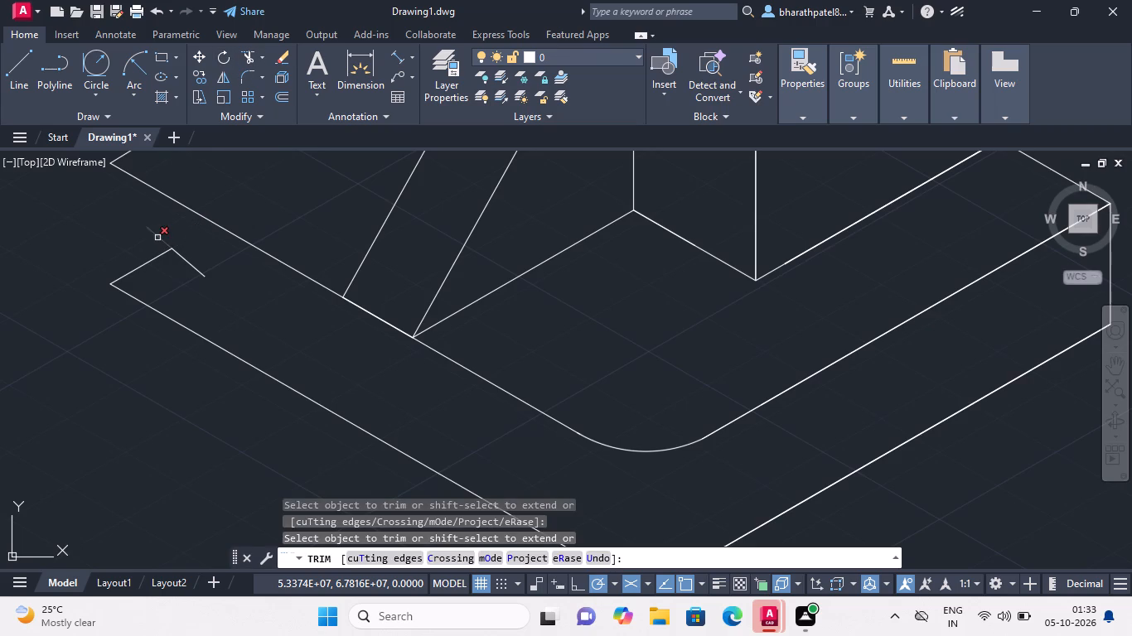
{"action": "left_click", "coordinate": [157, 238]}
{"action": "left_click", "coordinate": [181, 255]}
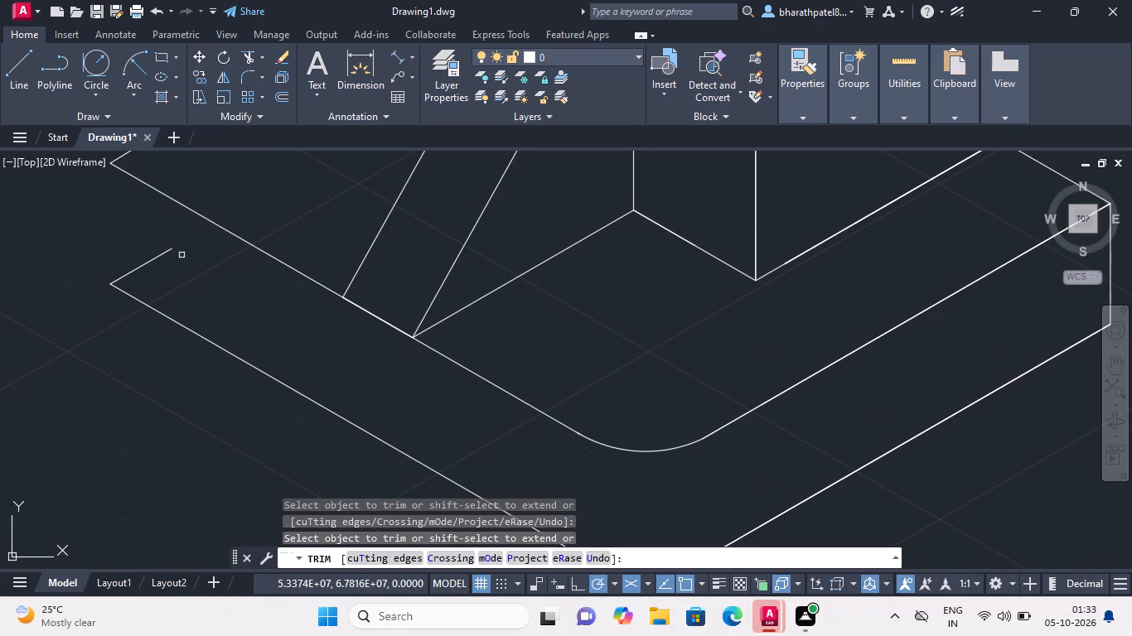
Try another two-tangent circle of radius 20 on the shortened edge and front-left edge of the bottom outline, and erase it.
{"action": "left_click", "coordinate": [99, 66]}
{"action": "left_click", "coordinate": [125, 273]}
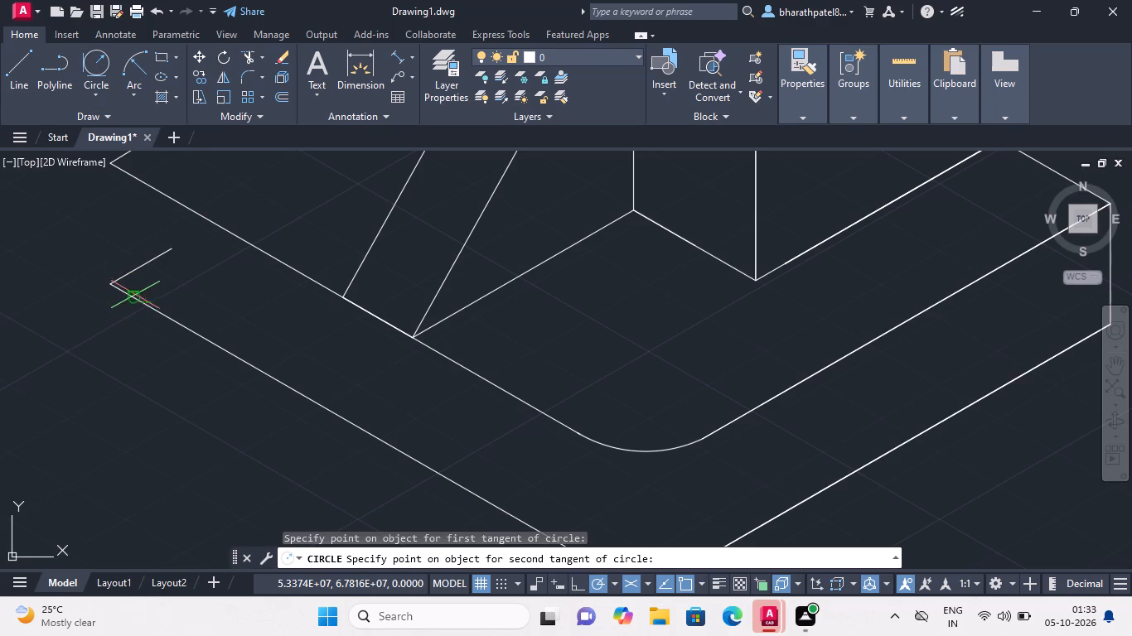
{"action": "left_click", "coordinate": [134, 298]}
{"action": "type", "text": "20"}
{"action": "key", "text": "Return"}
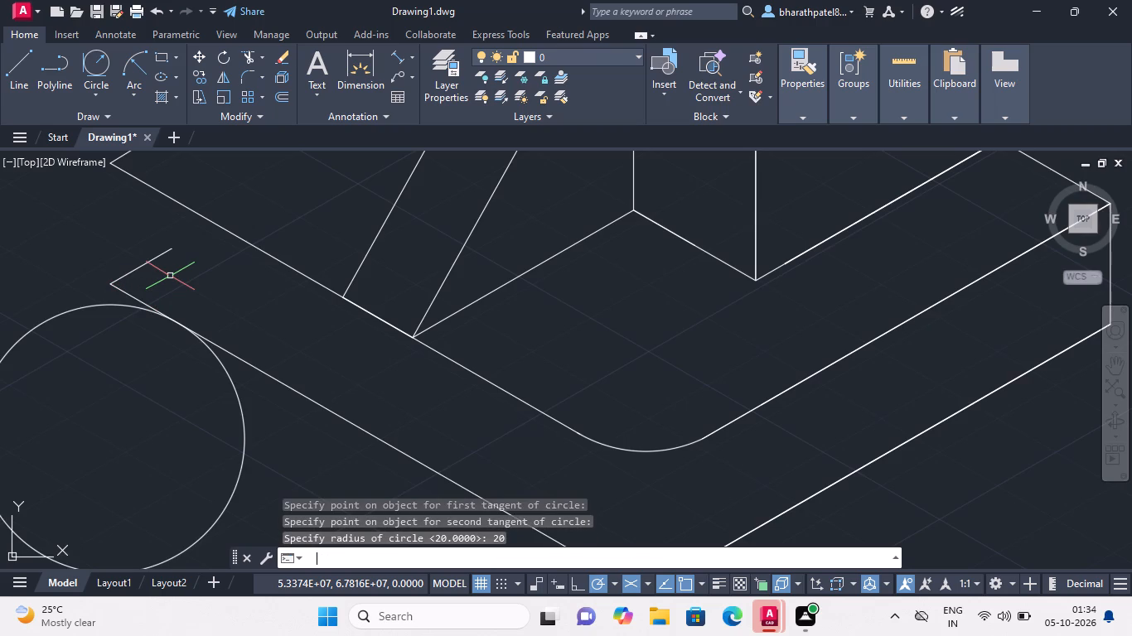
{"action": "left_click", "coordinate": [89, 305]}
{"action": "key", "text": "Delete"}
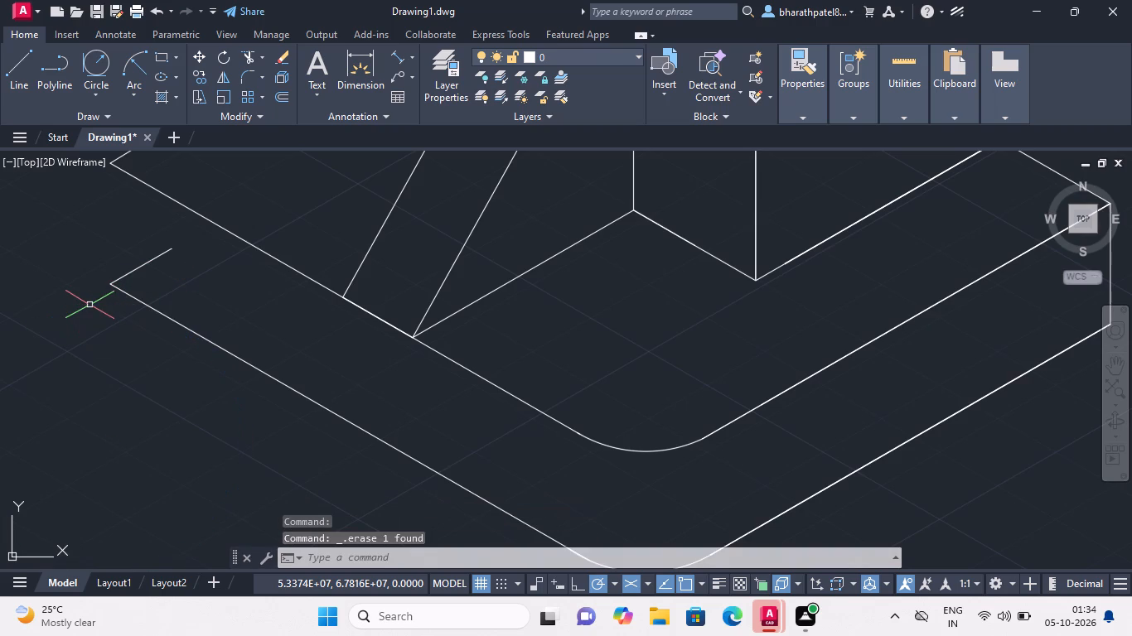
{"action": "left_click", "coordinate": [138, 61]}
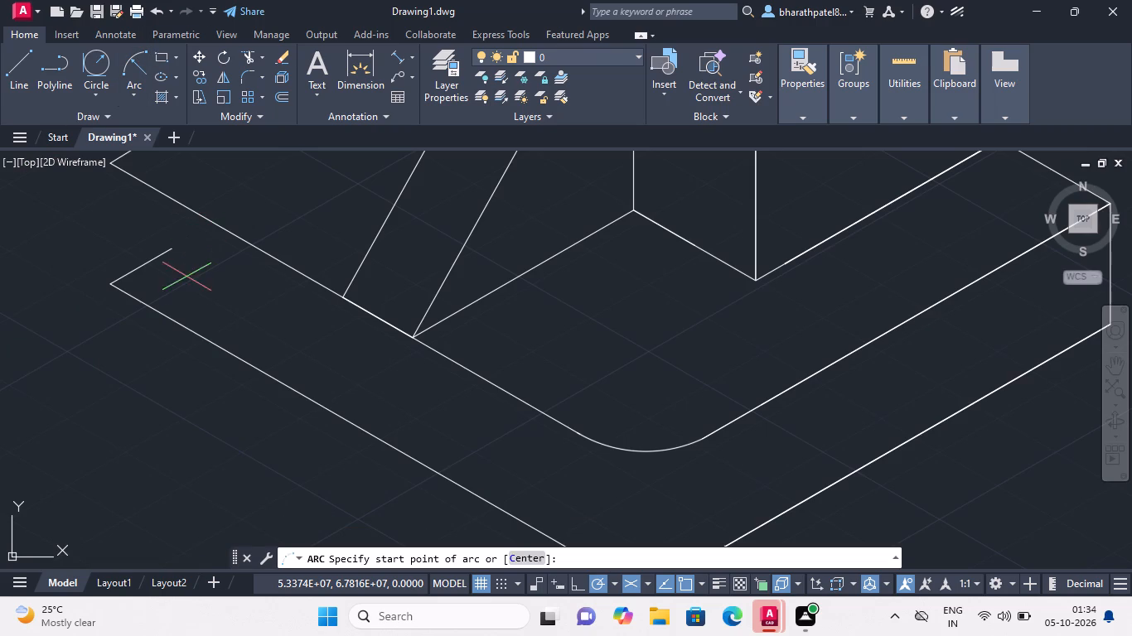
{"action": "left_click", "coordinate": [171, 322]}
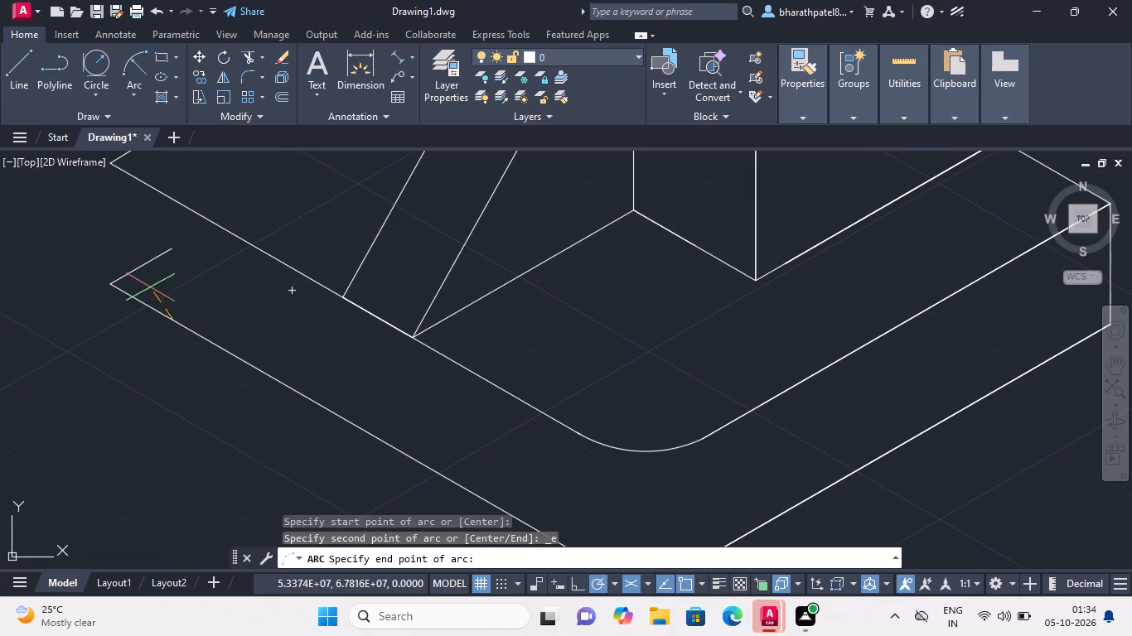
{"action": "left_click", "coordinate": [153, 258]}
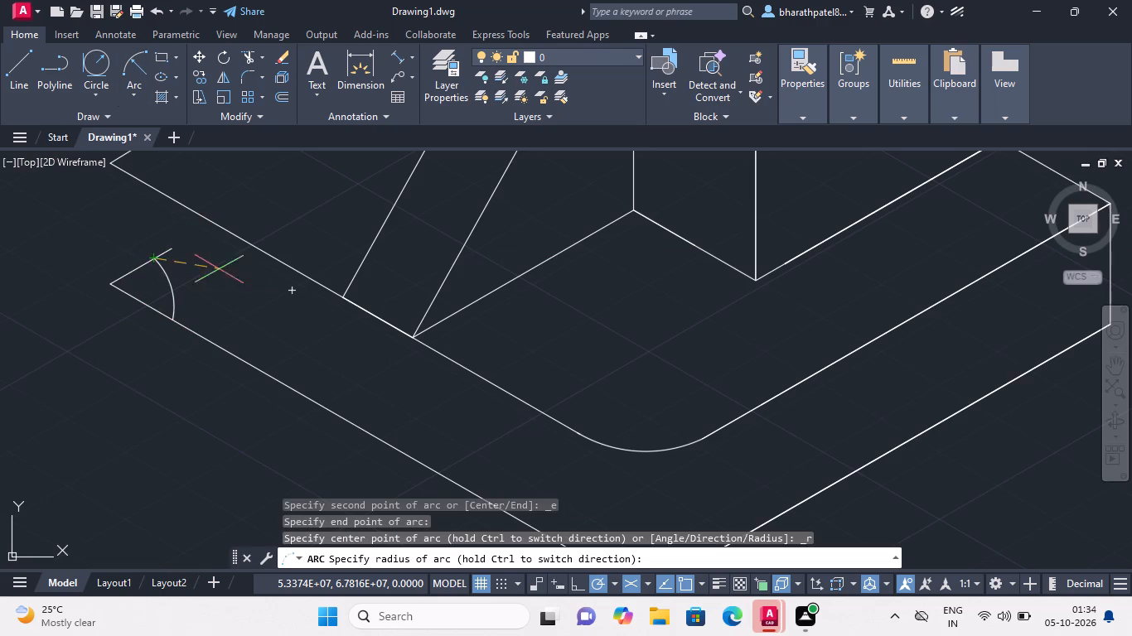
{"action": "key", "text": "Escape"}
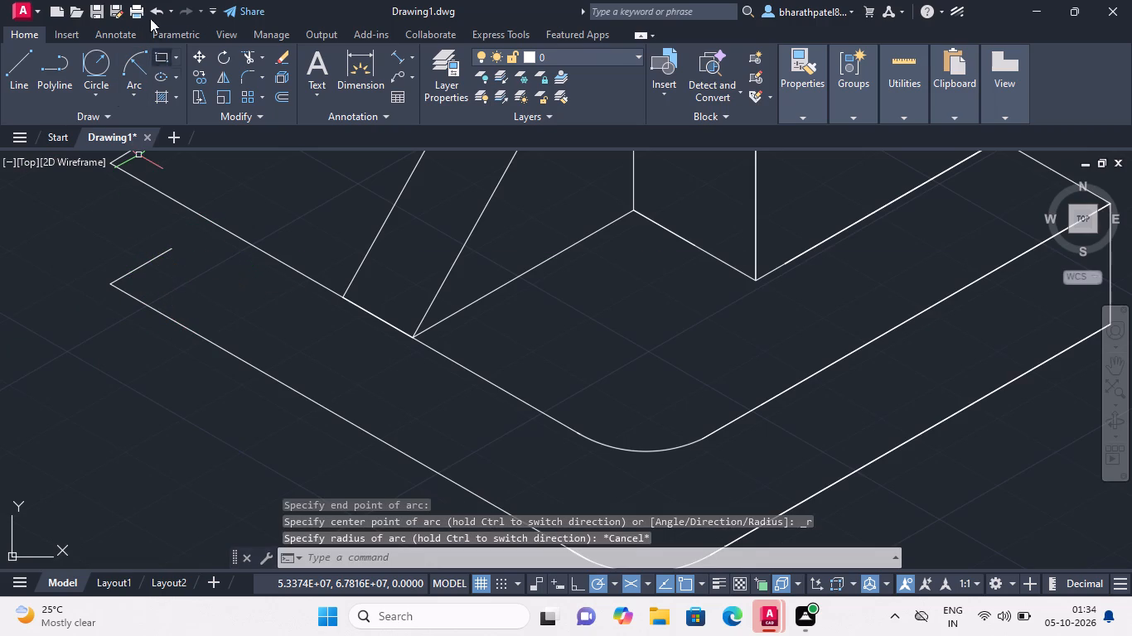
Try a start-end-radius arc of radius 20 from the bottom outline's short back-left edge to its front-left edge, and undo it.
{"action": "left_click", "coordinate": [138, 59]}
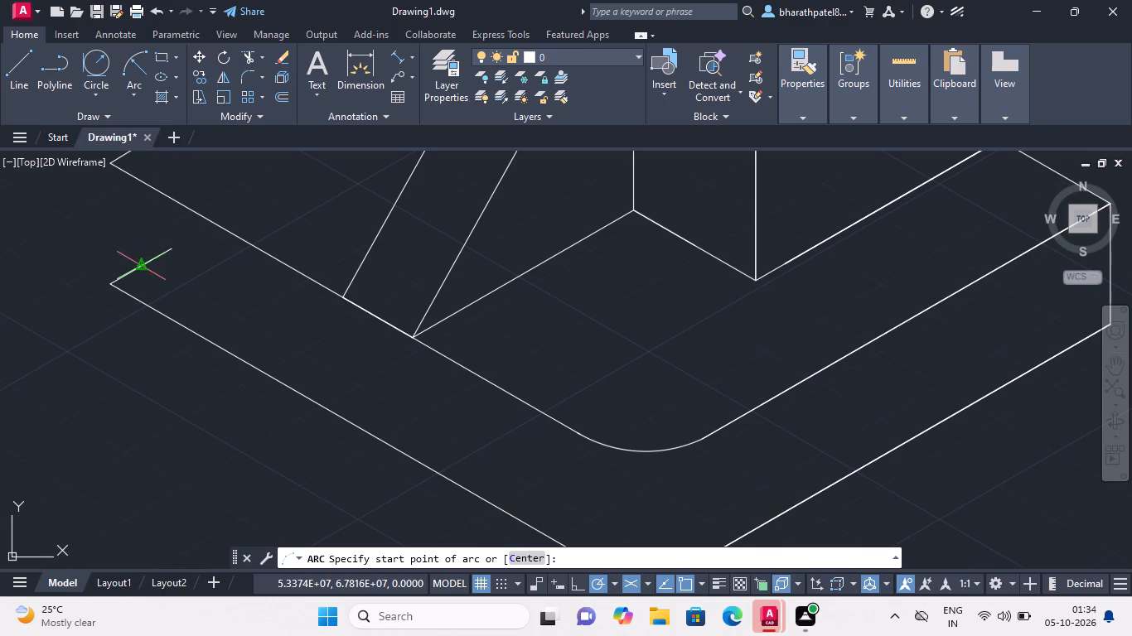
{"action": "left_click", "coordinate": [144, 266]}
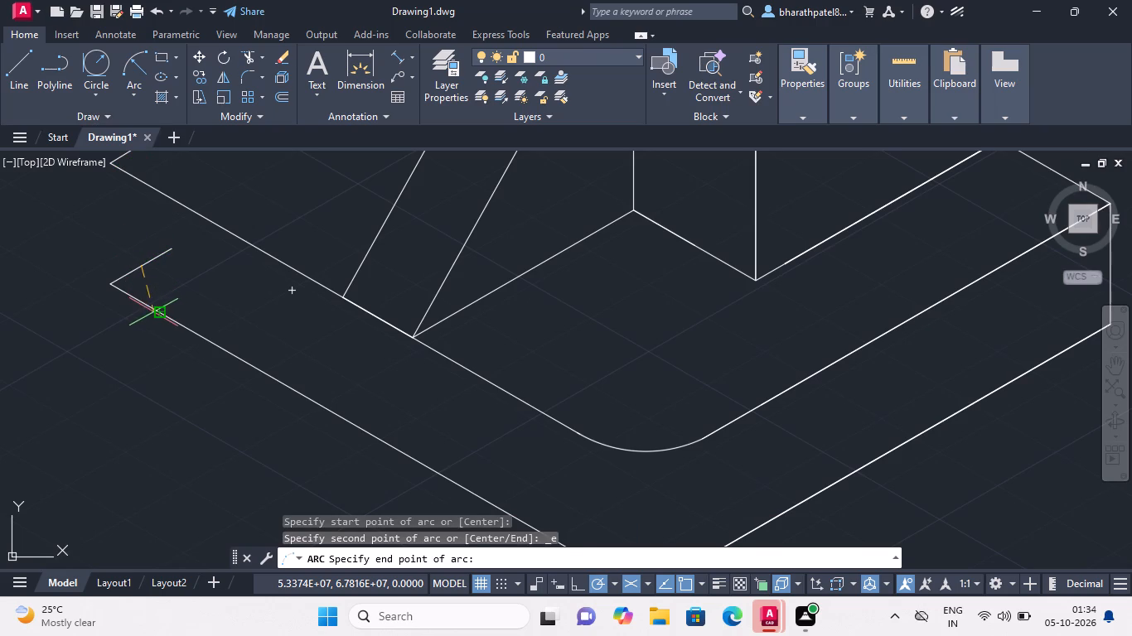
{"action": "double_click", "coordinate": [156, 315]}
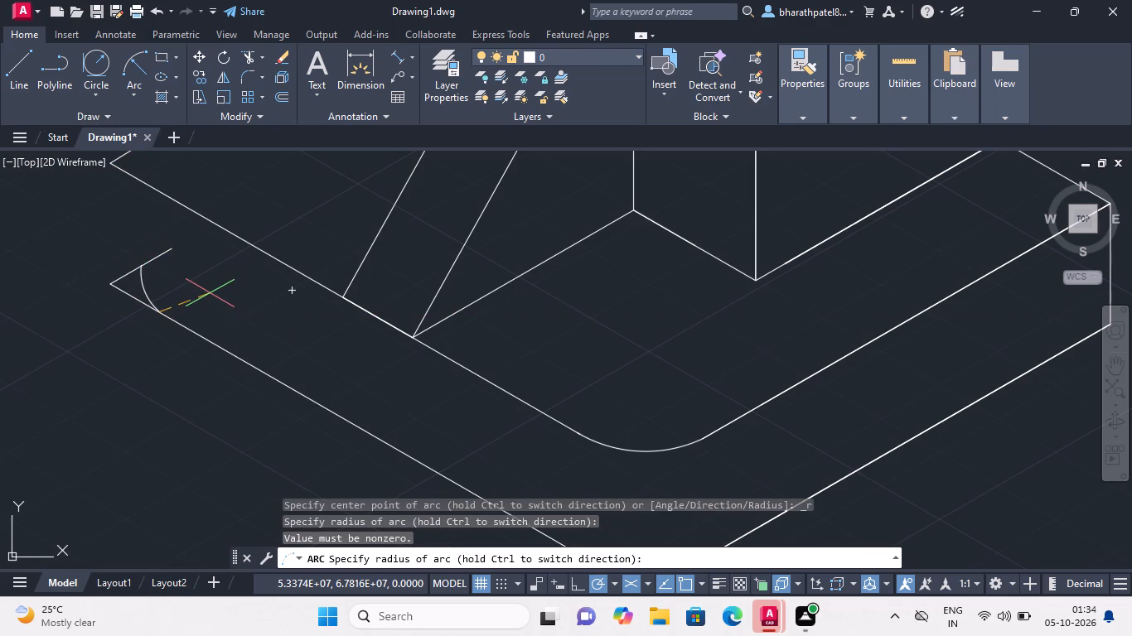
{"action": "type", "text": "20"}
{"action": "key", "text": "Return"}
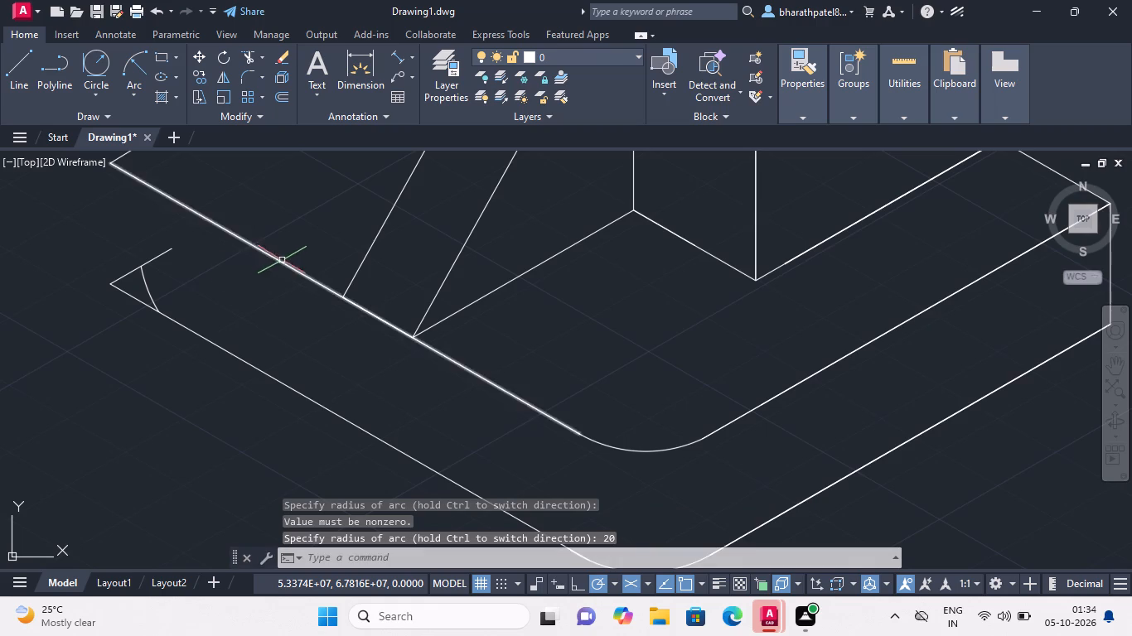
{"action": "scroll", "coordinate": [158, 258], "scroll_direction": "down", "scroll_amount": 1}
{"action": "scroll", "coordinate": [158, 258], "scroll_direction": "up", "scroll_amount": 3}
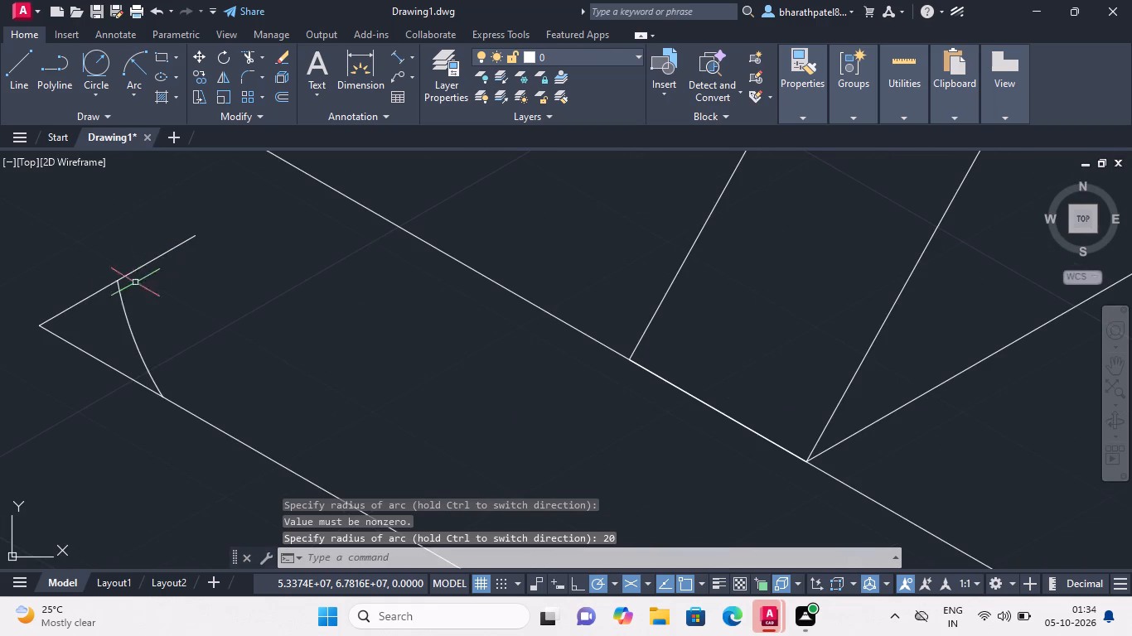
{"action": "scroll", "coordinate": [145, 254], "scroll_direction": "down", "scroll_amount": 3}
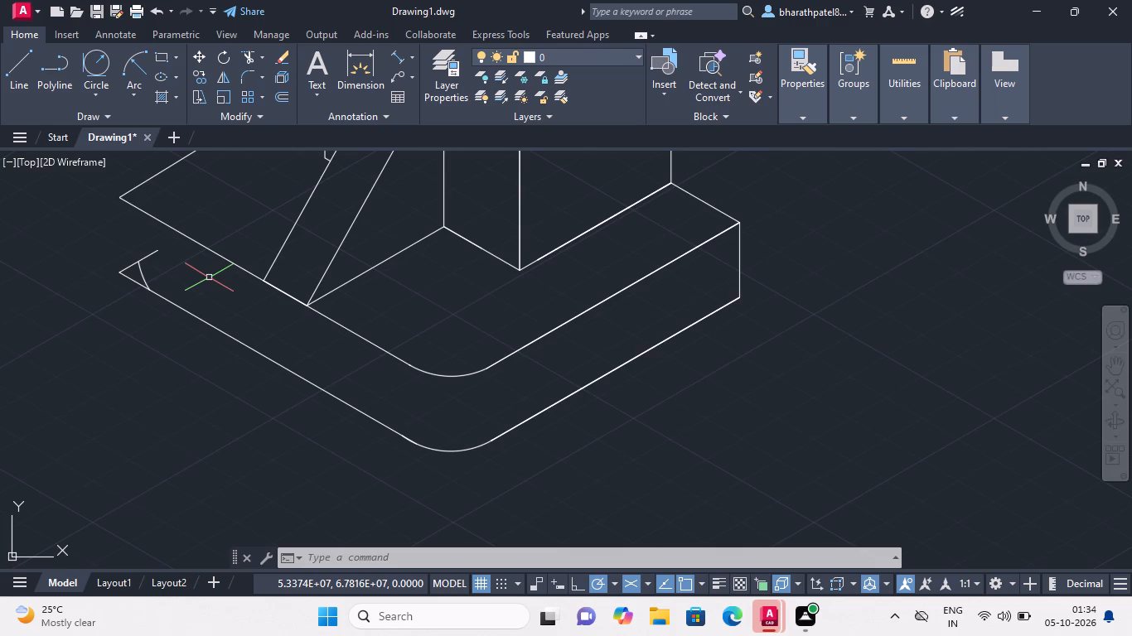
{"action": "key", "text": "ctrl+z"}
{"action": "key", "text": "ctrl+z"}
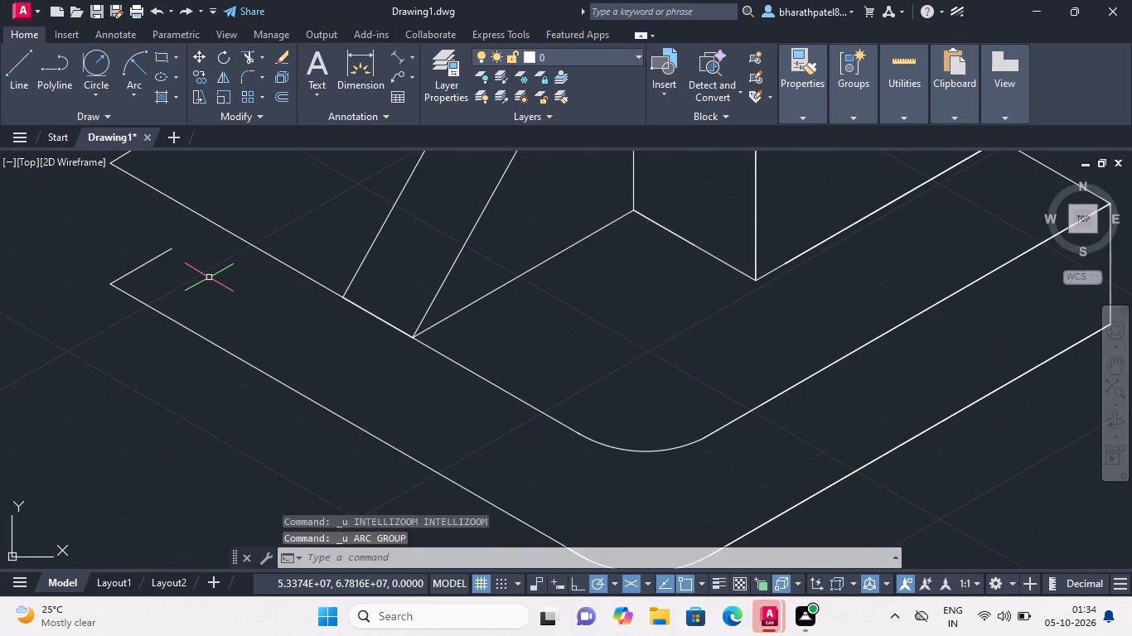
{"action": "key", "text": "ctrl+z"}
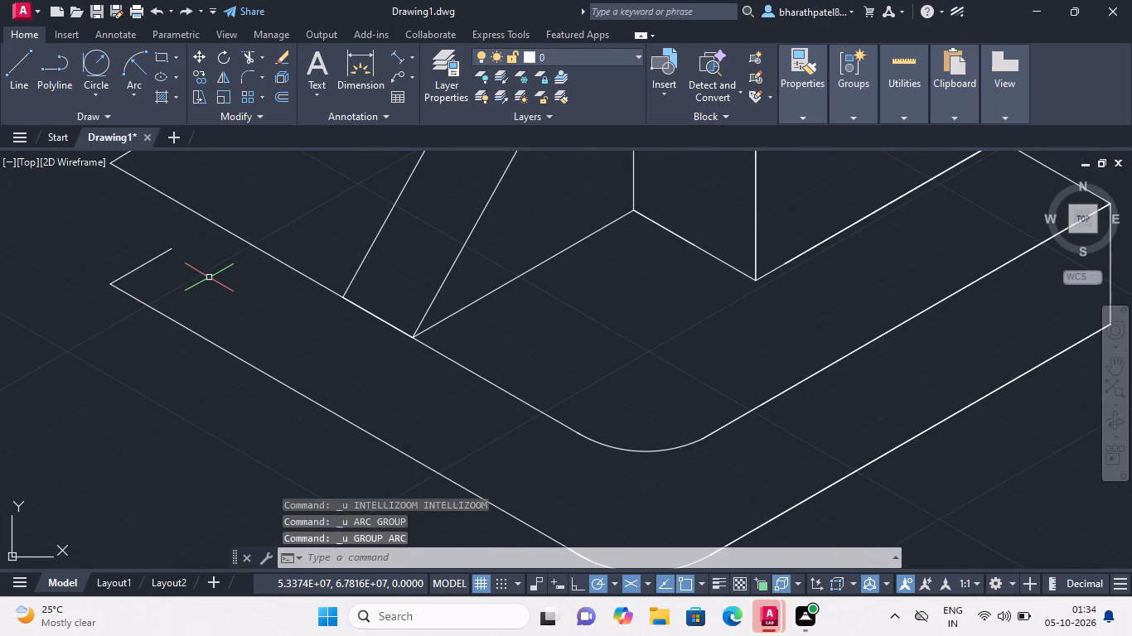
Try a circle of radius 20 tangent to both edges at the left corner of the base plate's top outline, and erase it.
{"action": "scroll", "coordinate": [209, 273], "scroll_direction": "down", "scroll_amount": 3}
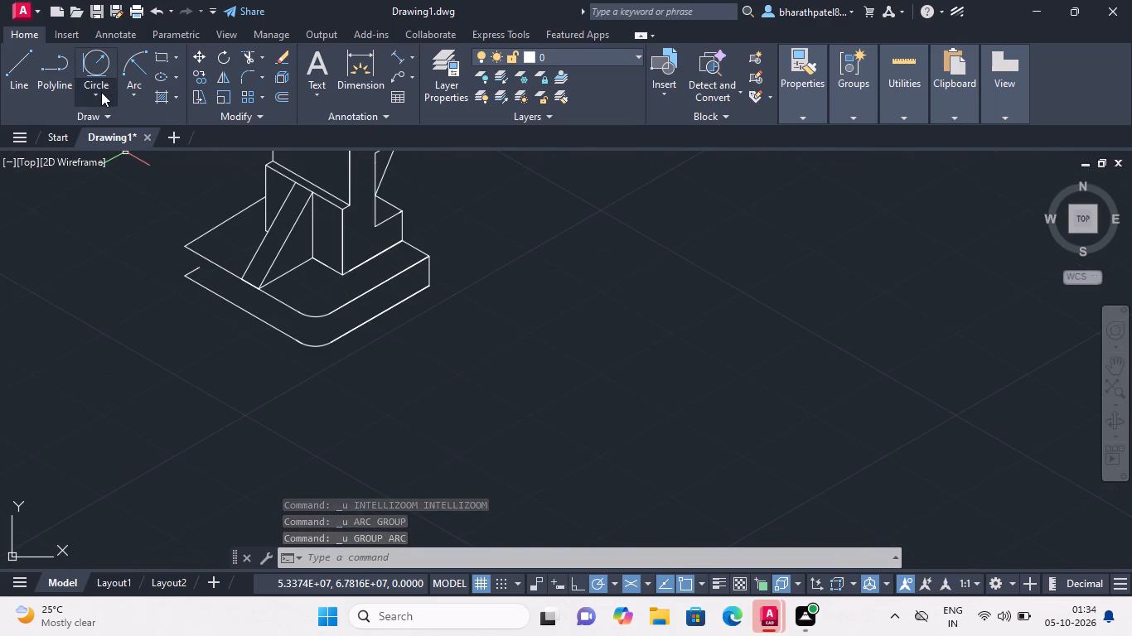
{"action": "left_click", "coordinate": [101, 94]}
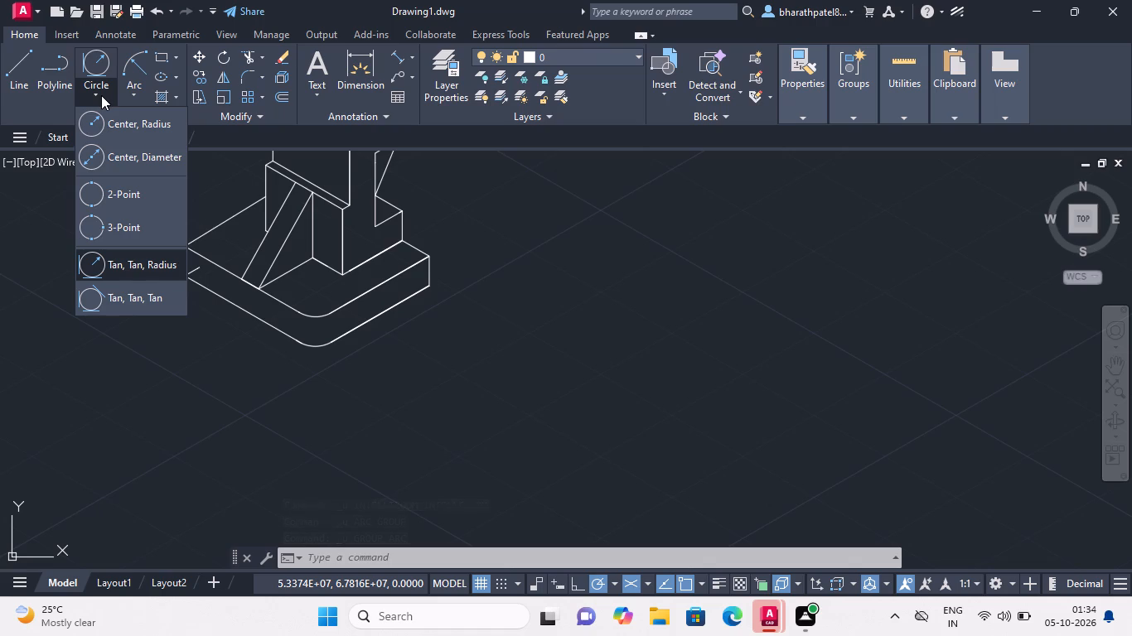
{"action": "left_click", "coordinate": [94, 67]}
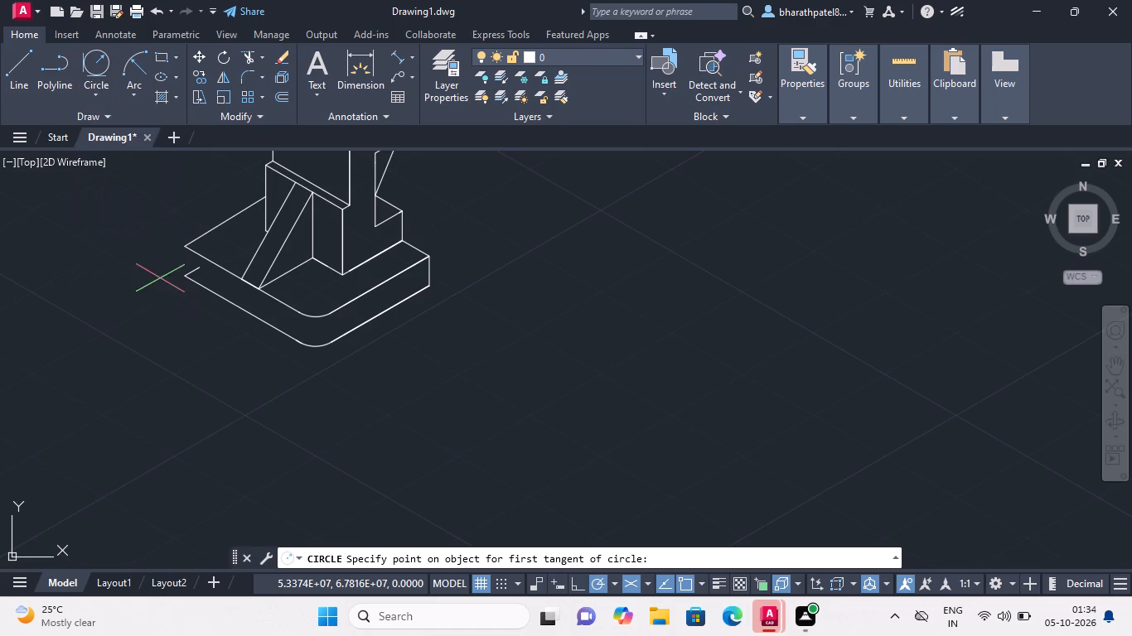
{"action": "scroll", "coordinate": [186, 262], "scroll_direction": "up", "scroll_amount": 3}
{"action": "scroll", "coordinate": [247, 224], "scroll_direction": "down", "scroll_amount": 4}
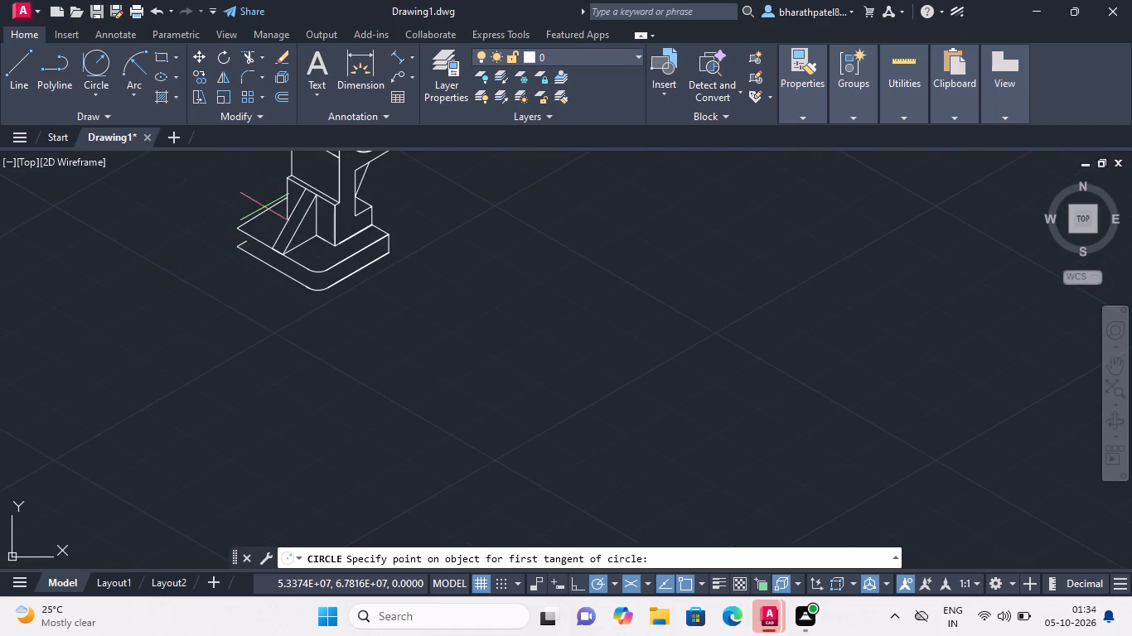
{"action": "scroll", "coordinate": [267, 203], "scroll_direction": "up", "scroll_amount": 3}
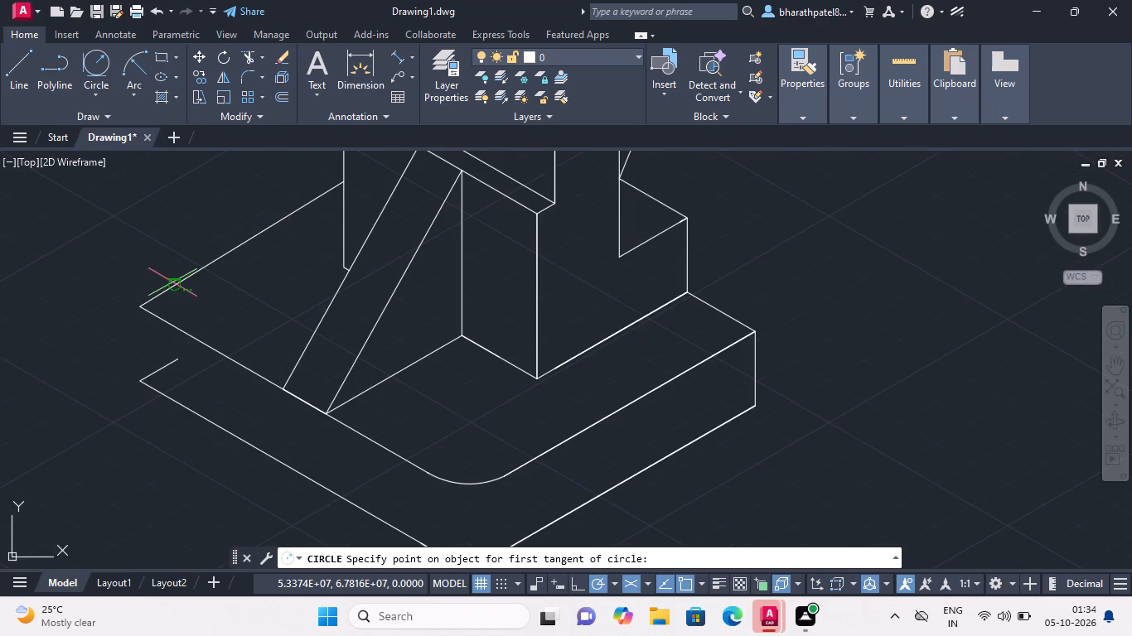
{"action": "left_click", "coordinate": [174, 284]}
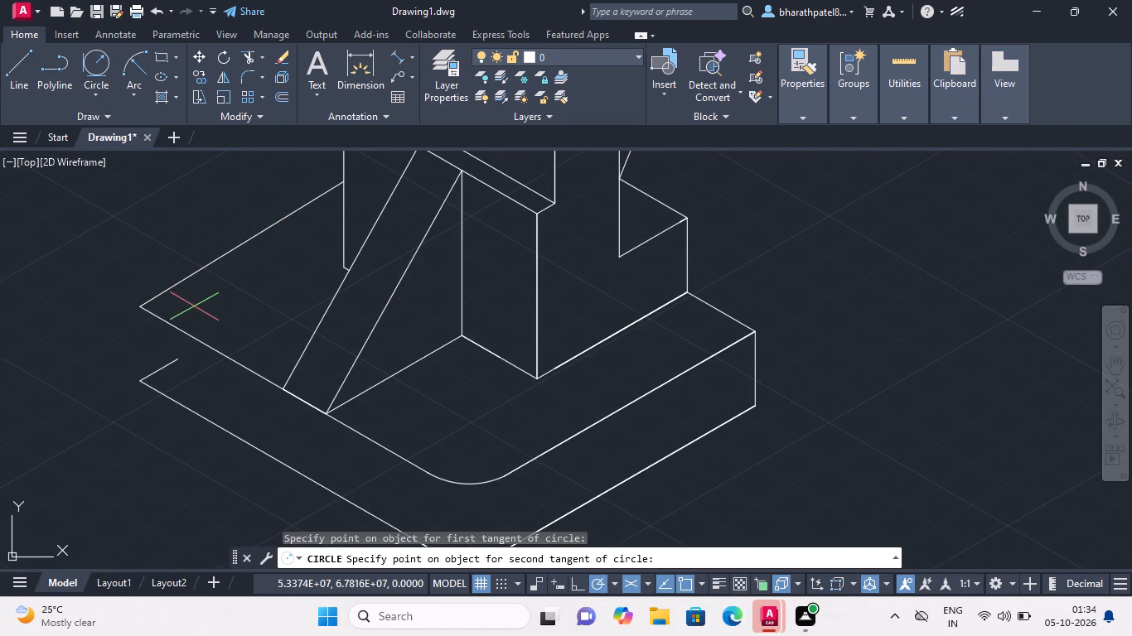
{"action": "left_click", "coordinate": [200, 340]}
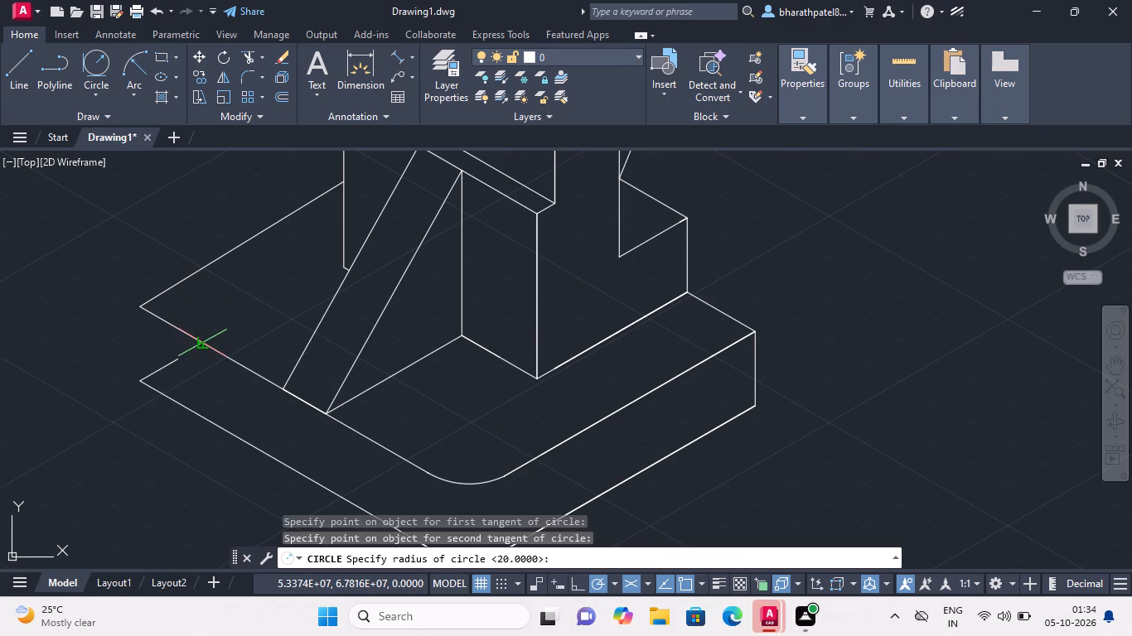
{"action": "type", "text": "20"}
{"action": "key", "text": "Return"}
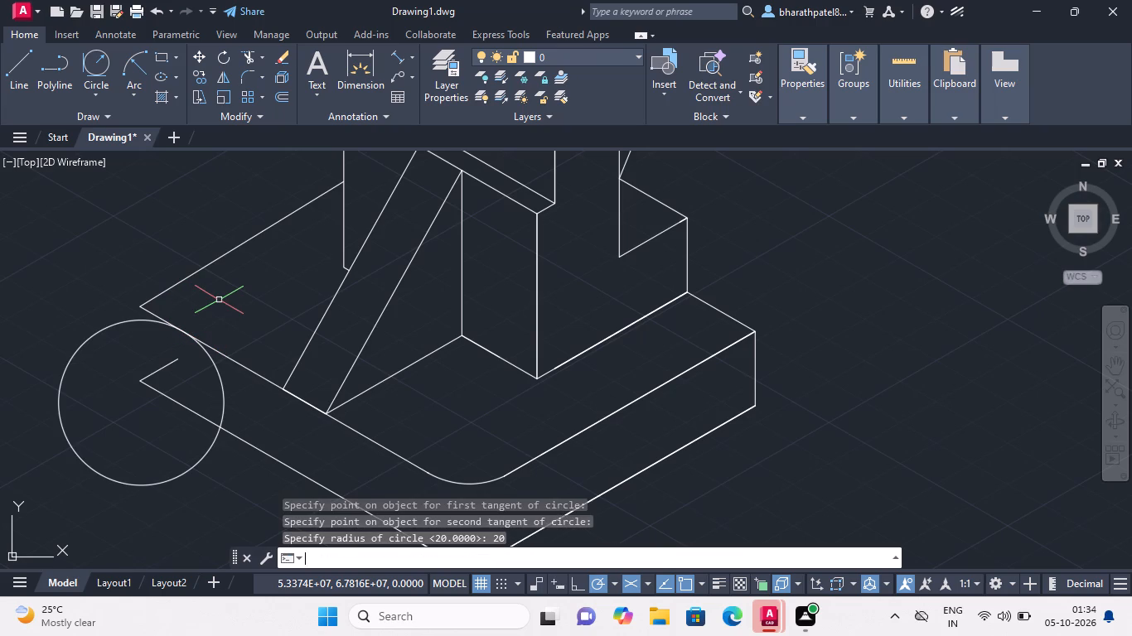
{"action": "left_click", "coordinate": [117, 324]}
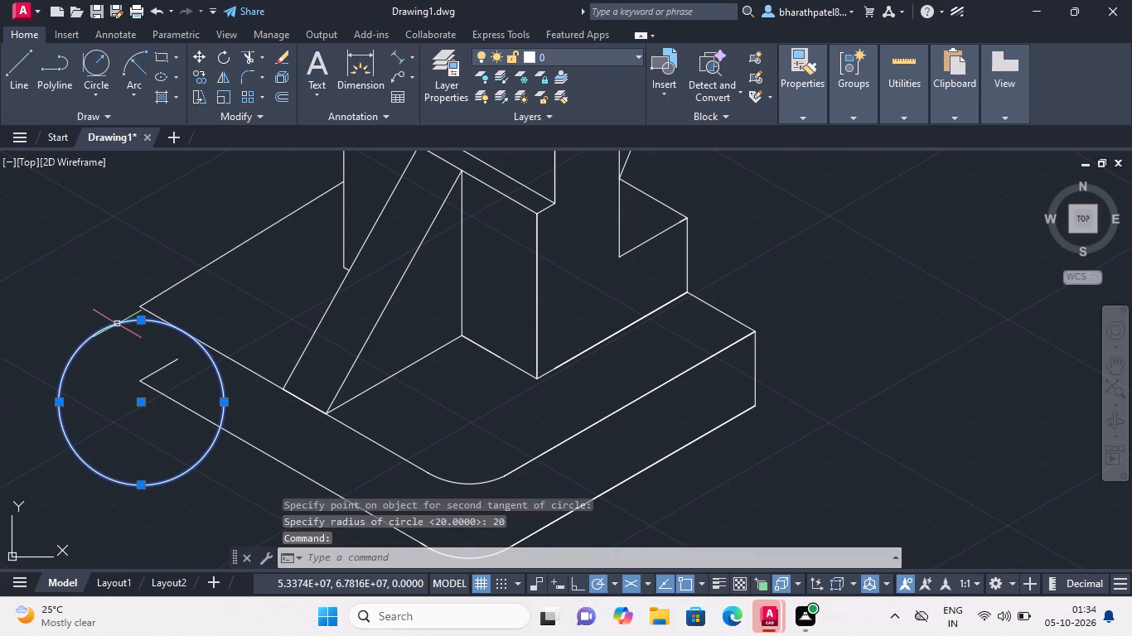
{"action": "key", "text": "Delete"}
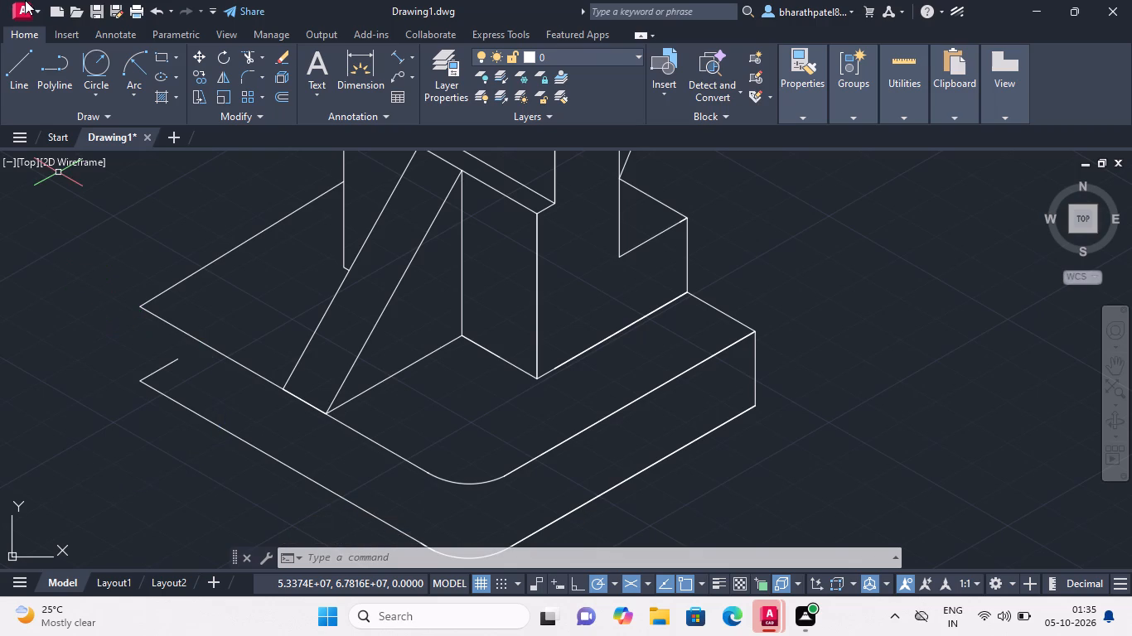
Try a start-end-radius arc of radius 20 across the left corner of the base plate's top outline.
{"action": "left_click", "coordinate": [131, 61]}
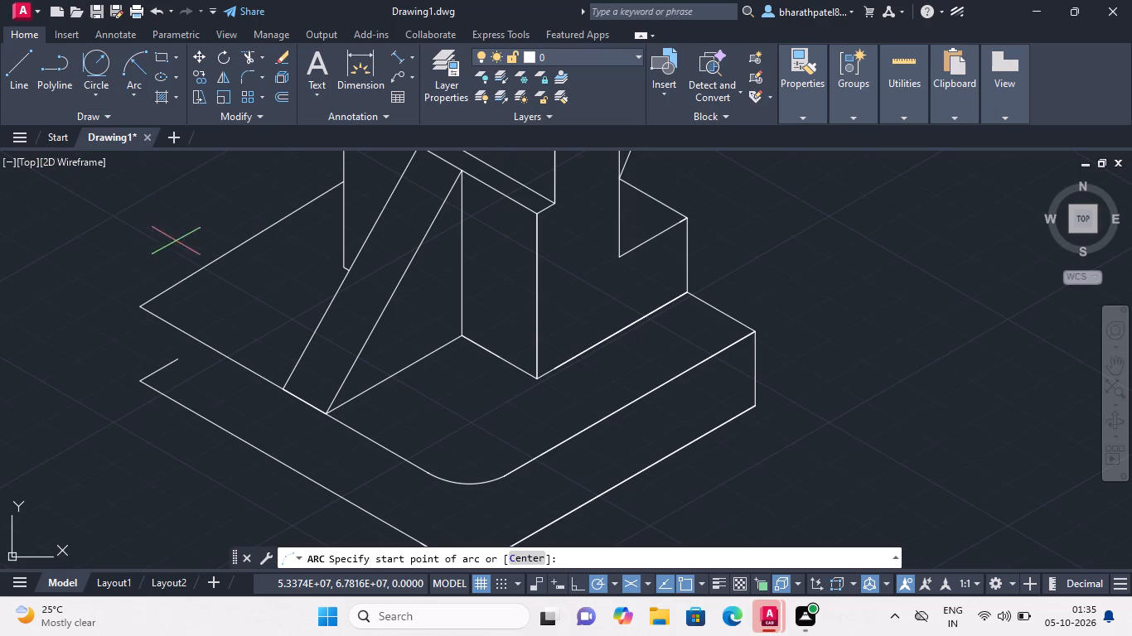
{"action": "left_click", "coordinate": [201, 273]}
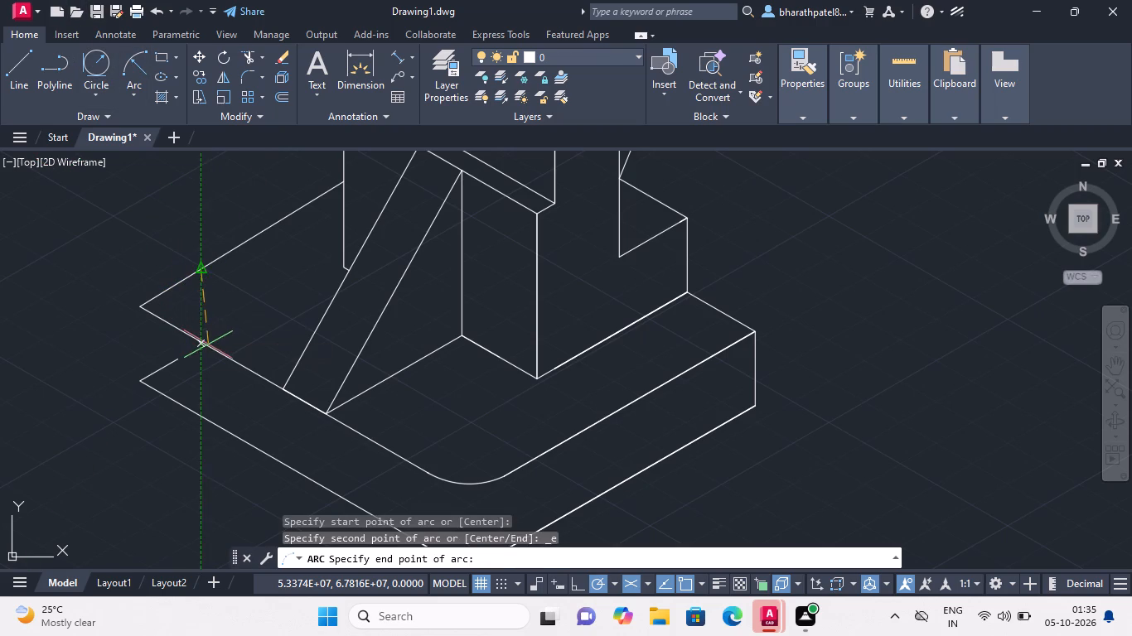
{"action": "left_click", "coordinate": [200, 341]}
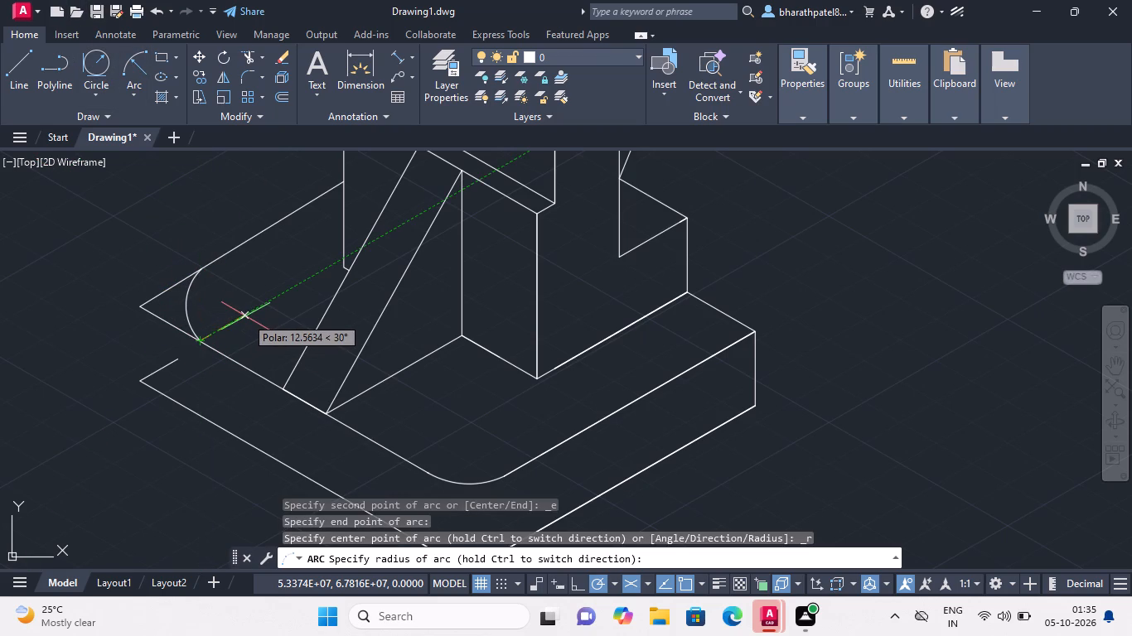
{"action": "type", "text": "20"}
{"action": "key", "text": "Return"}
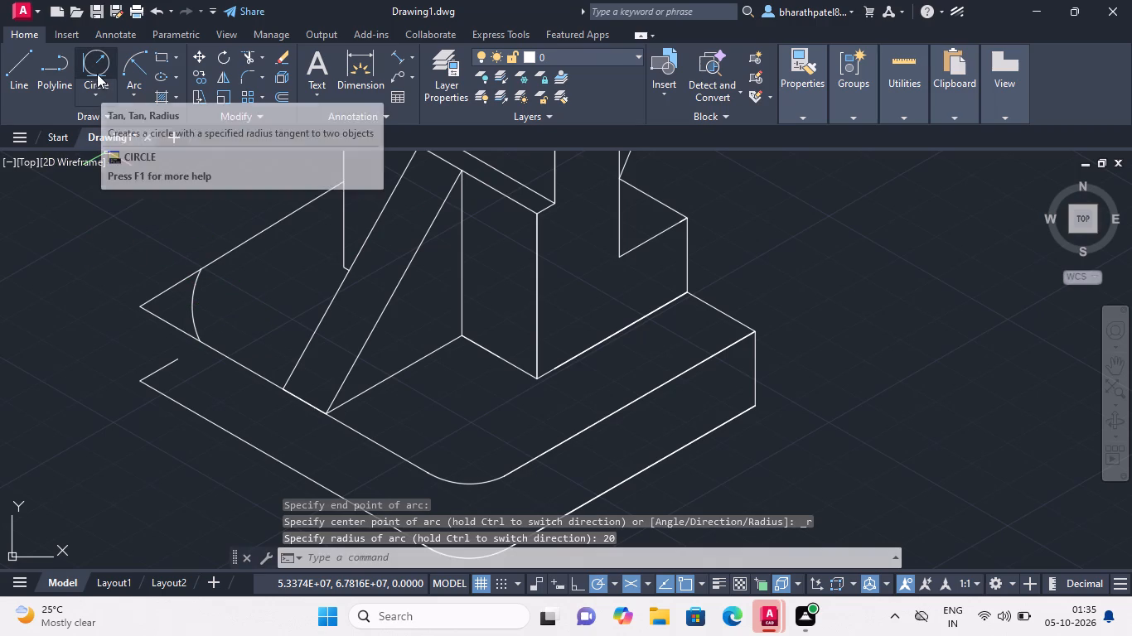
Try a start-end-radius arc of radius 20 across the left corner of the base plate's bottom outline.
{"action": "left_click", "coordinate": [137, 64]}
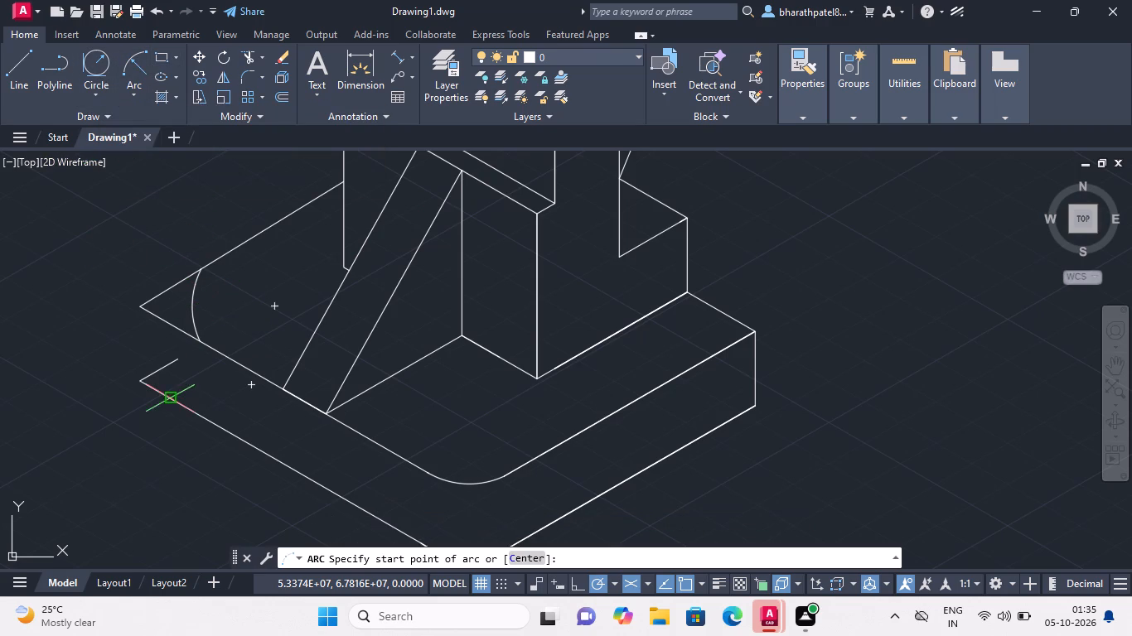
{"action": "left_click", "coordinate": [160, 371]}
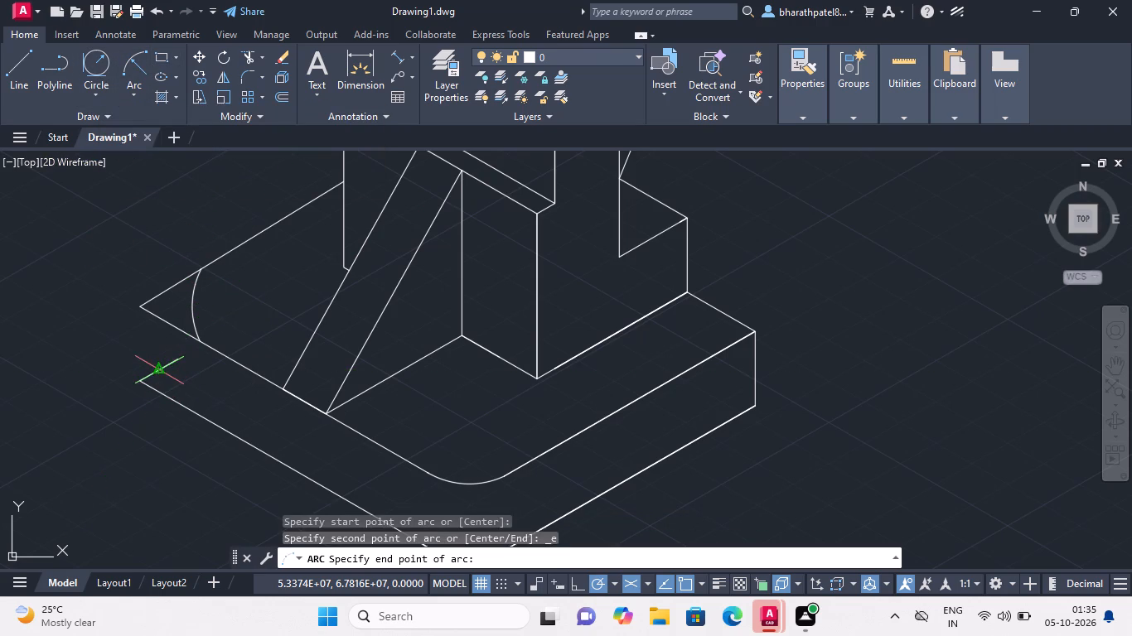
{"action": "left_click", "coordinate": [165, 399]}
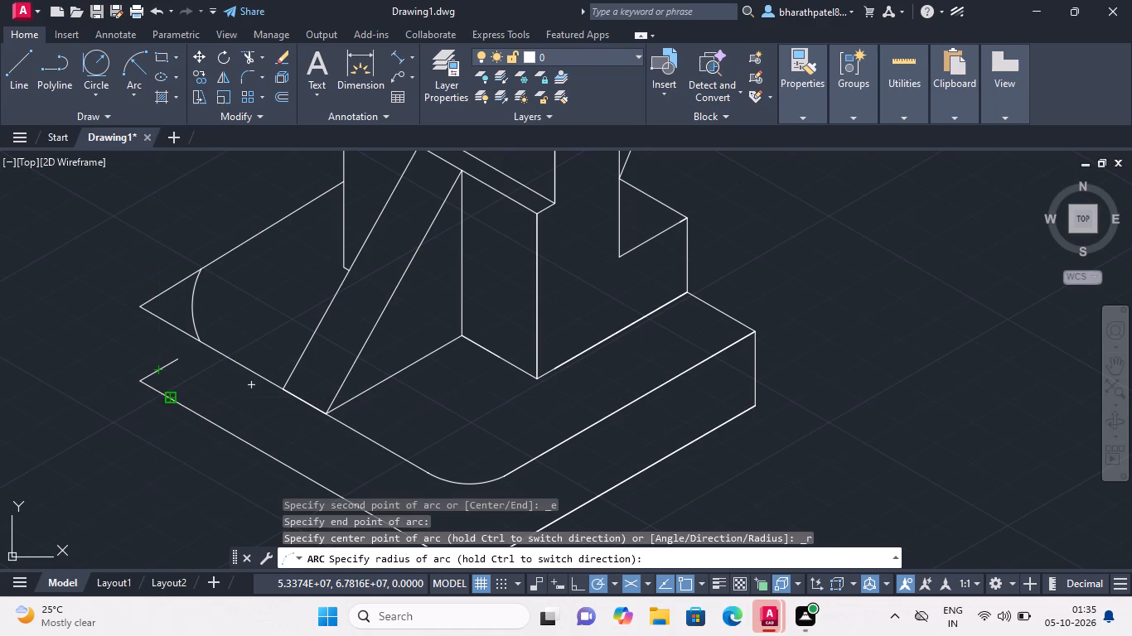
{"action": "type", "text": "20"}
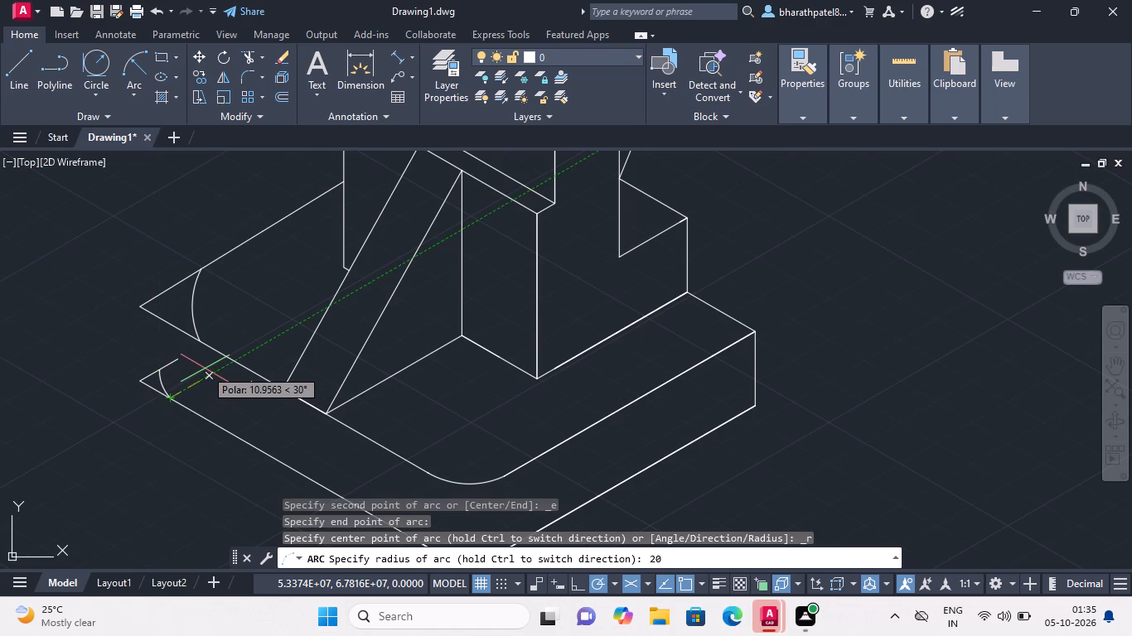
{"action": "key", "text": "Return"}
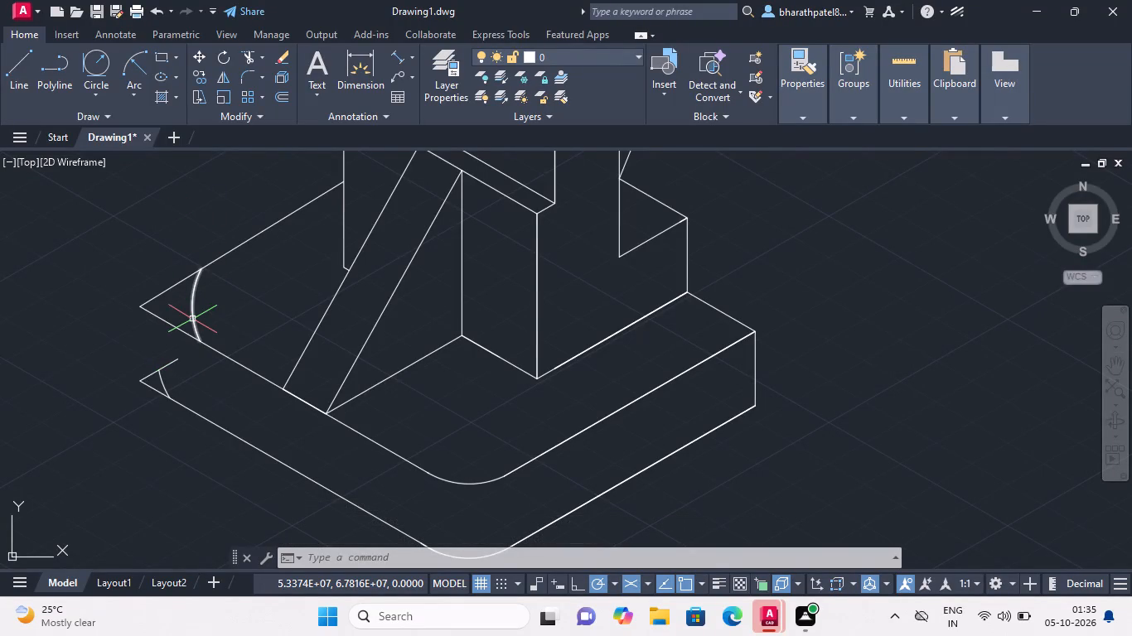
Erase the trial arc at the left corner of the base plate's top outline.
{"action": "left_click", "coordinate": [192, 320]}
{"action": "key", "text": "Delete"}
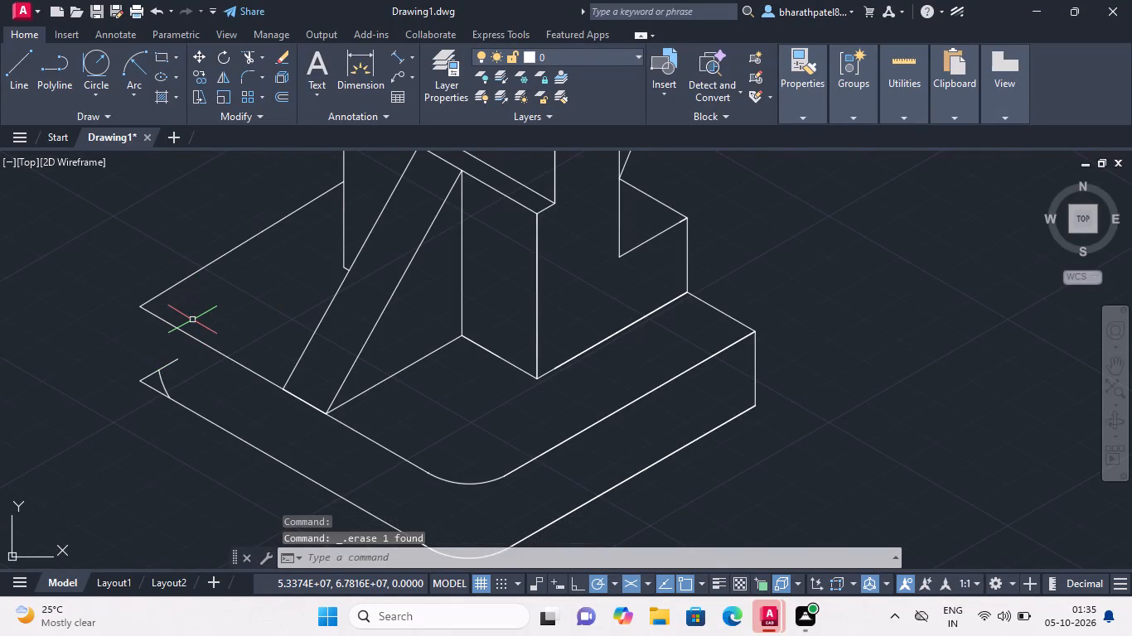
Draw a line from the bottom outline's left corner along its short back-left edge, extending past the top outline's front-left edge.
{"action": "left_click", "coordinate": [12, 60]}
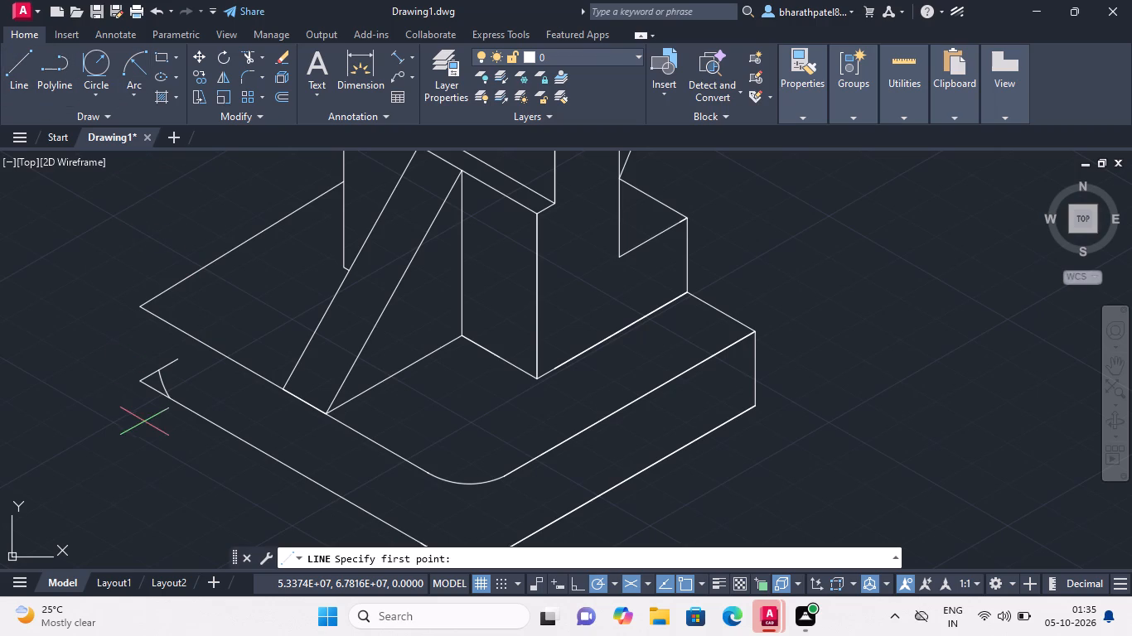
{"action": "left_click", "coordinate": [144, 381]}
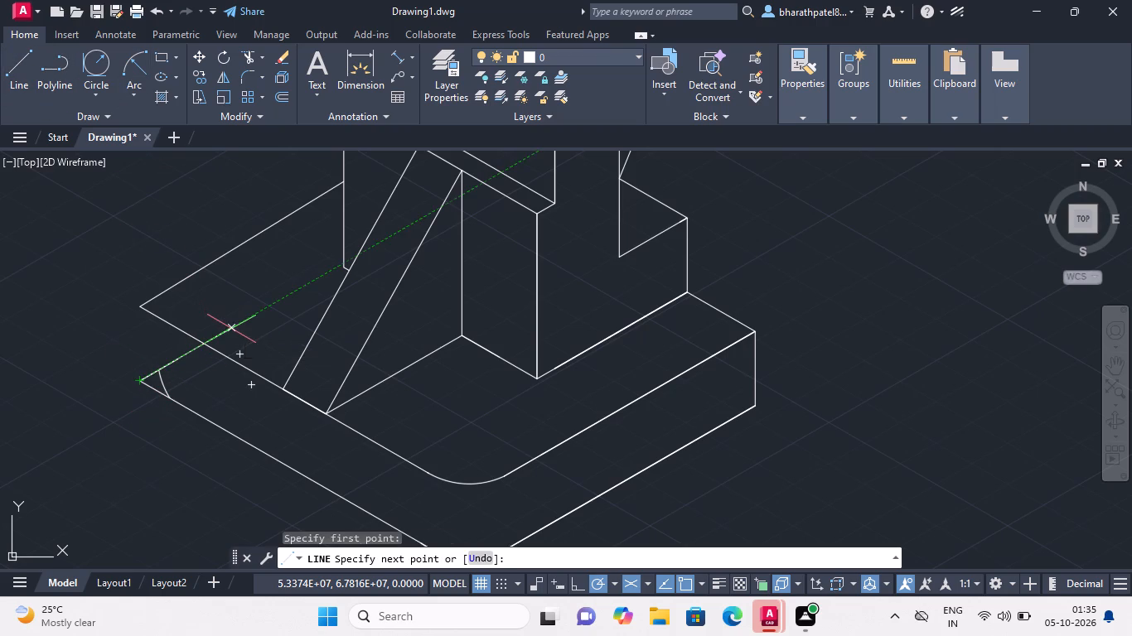
{"action": "left_click", "coordinate": [231, 329]}
{"action": "key", "text": "Escape"}
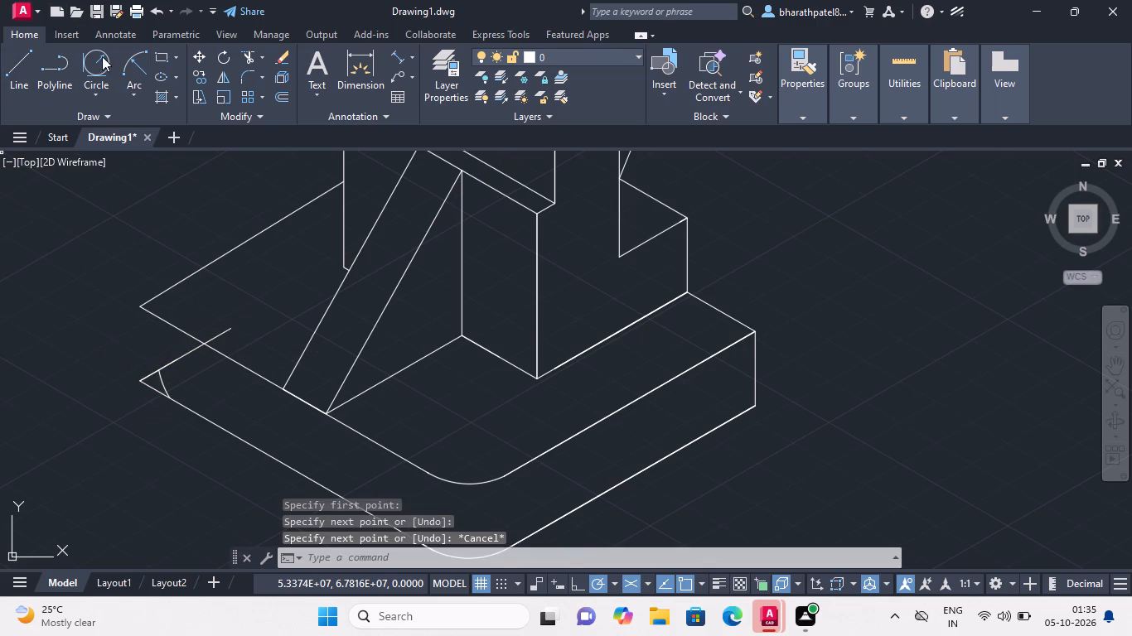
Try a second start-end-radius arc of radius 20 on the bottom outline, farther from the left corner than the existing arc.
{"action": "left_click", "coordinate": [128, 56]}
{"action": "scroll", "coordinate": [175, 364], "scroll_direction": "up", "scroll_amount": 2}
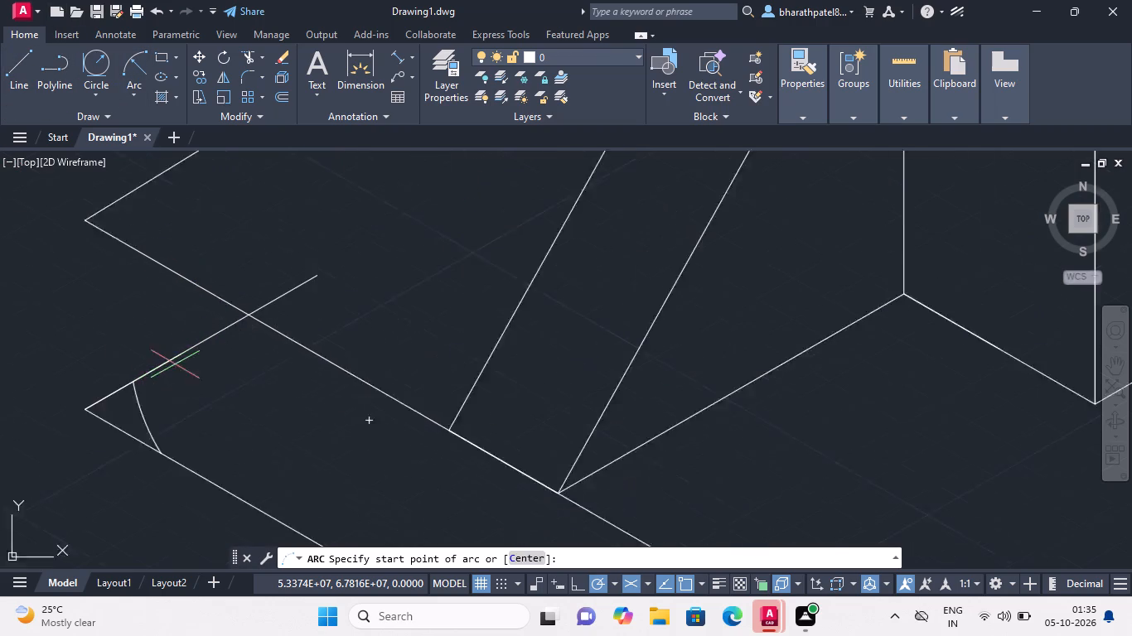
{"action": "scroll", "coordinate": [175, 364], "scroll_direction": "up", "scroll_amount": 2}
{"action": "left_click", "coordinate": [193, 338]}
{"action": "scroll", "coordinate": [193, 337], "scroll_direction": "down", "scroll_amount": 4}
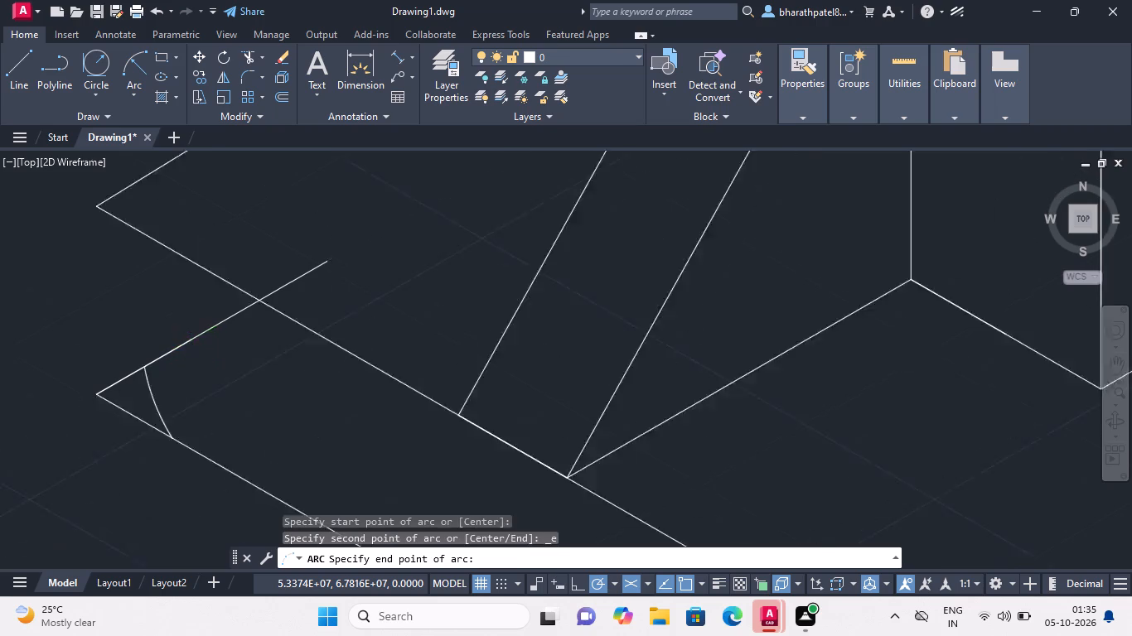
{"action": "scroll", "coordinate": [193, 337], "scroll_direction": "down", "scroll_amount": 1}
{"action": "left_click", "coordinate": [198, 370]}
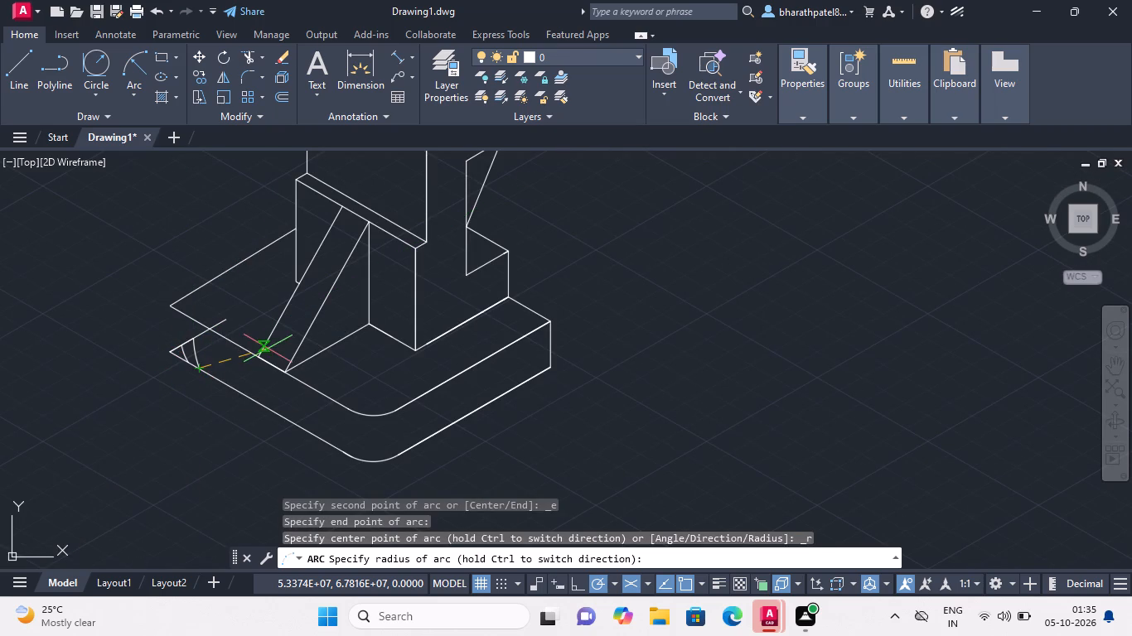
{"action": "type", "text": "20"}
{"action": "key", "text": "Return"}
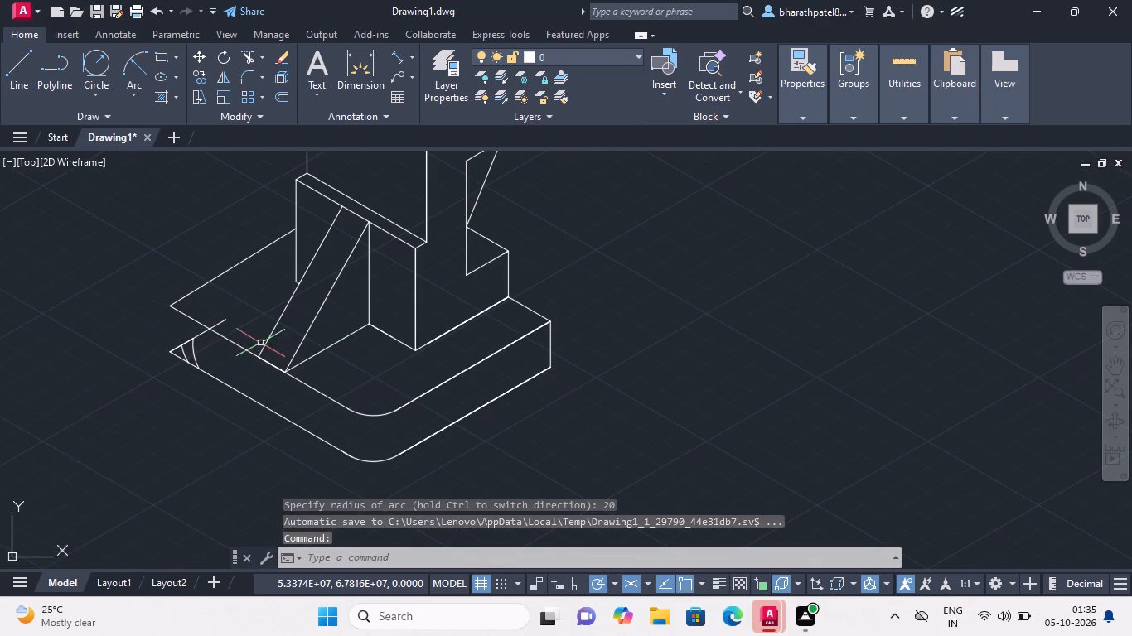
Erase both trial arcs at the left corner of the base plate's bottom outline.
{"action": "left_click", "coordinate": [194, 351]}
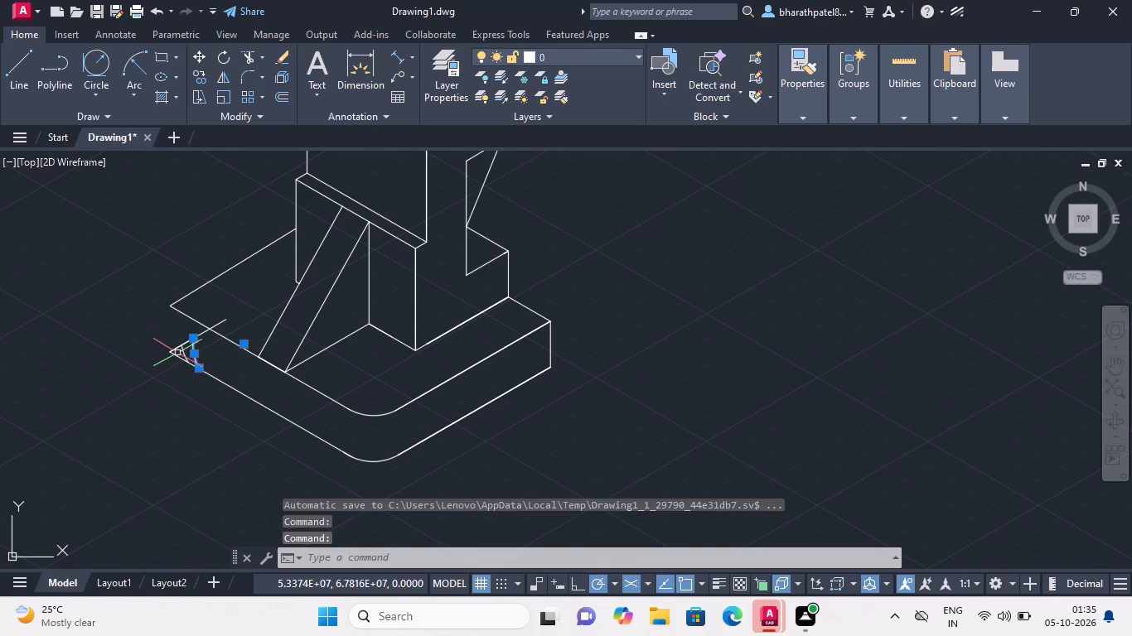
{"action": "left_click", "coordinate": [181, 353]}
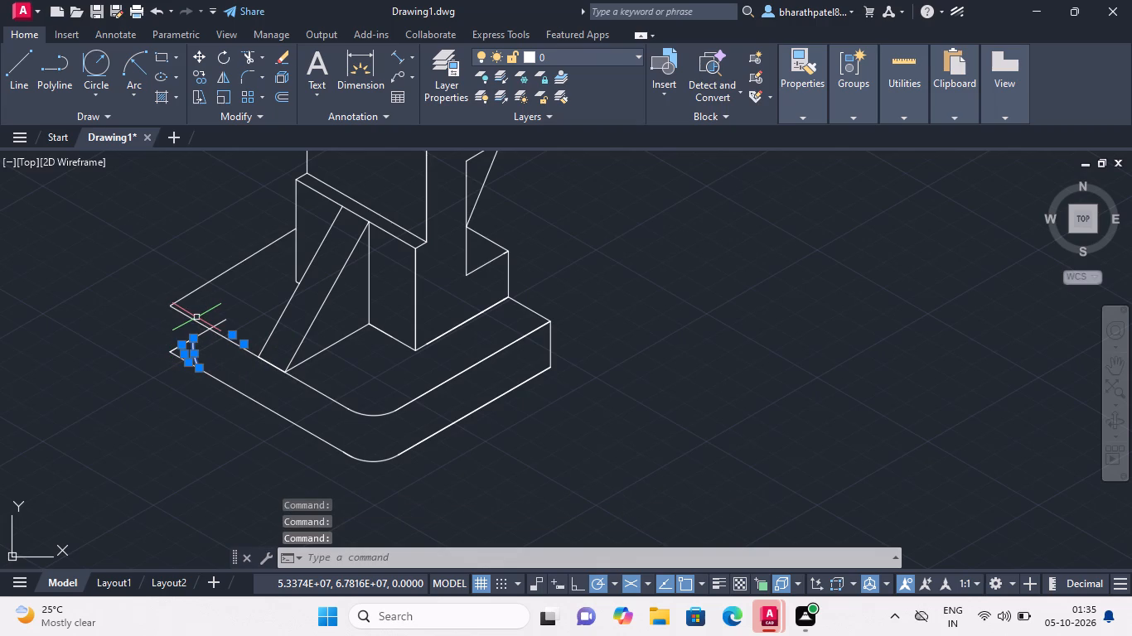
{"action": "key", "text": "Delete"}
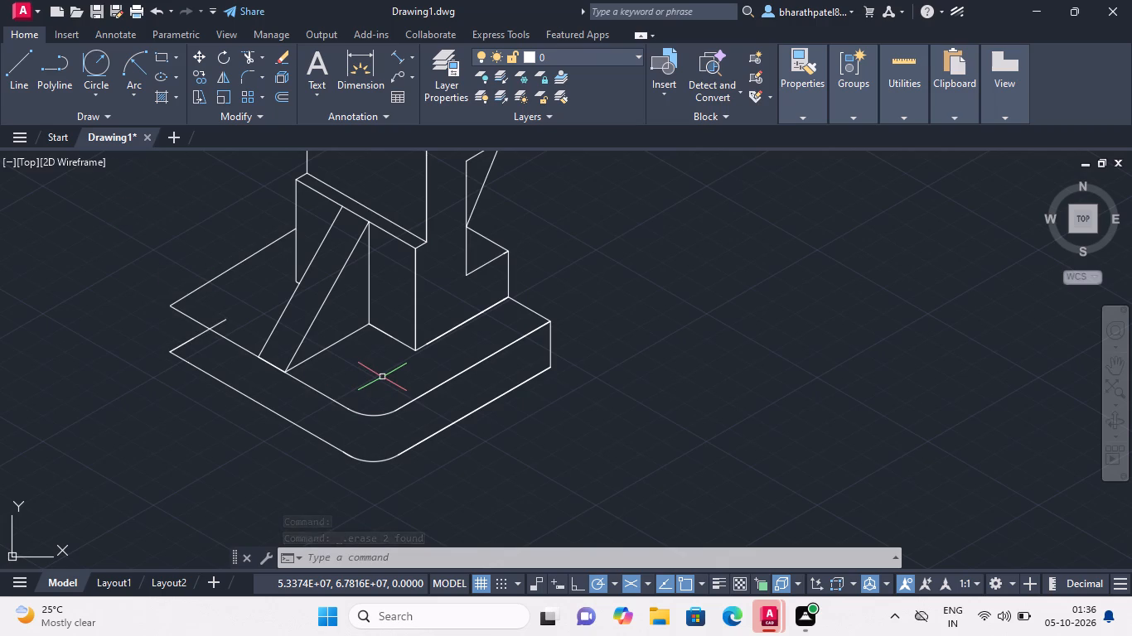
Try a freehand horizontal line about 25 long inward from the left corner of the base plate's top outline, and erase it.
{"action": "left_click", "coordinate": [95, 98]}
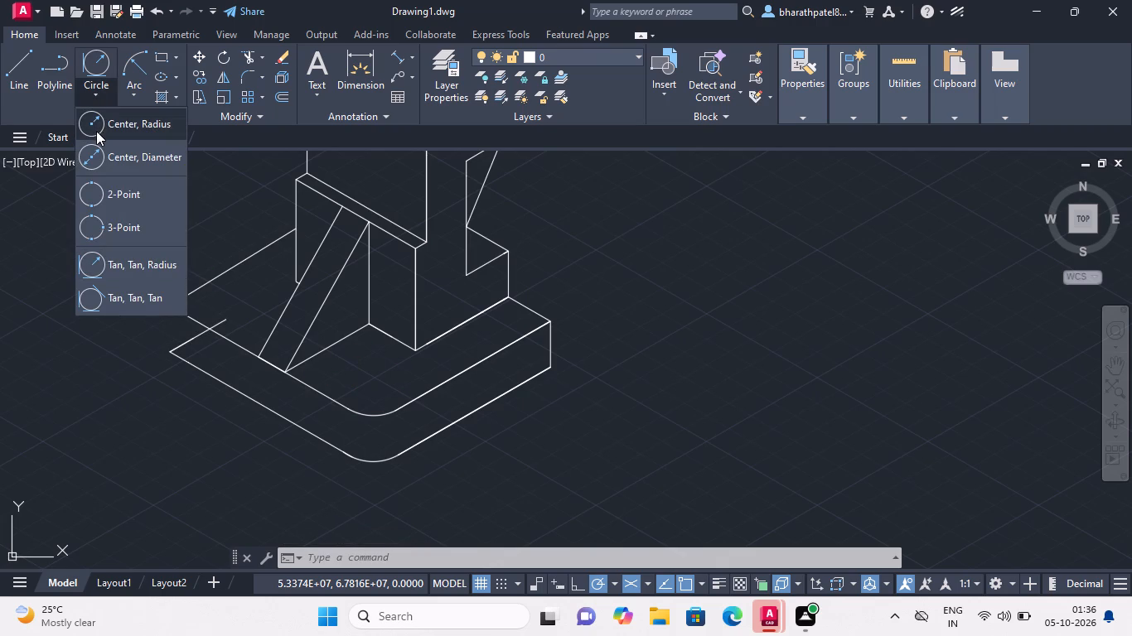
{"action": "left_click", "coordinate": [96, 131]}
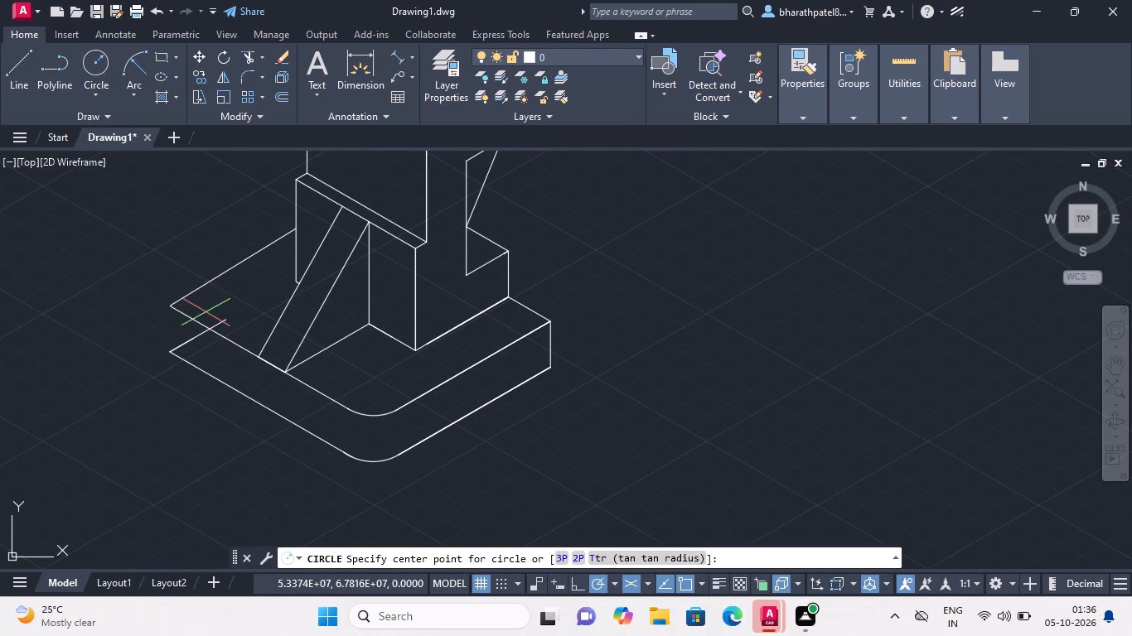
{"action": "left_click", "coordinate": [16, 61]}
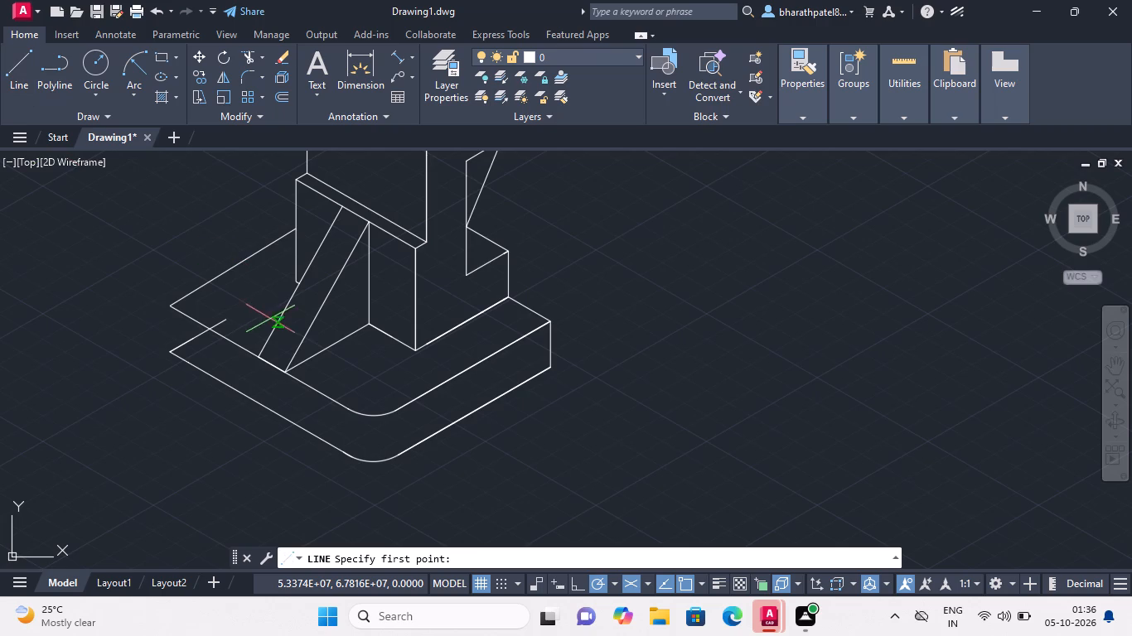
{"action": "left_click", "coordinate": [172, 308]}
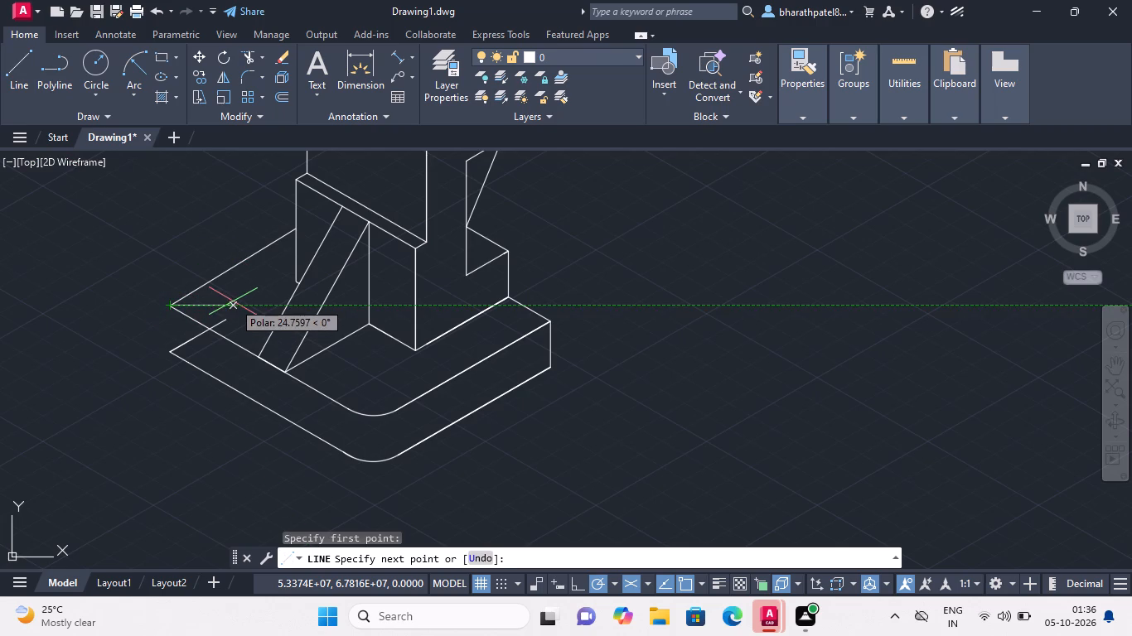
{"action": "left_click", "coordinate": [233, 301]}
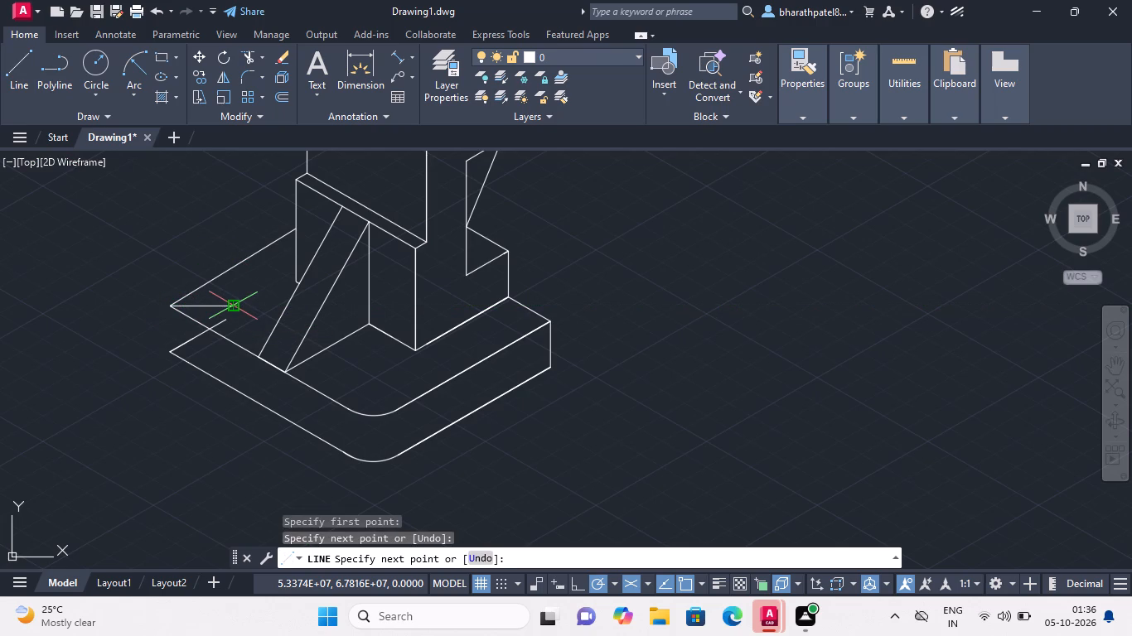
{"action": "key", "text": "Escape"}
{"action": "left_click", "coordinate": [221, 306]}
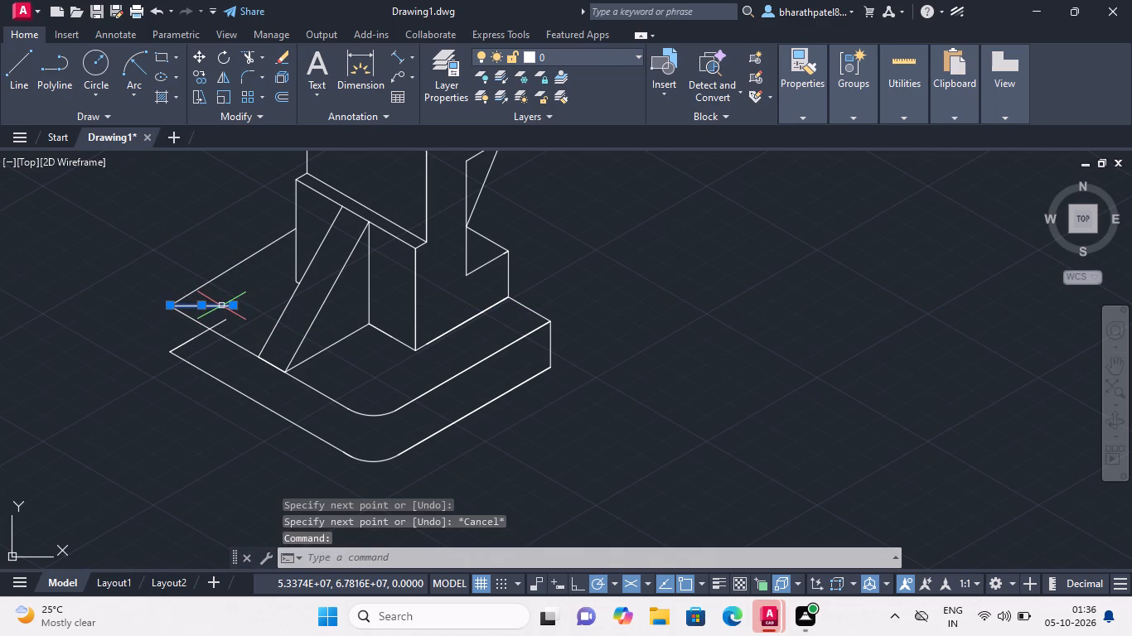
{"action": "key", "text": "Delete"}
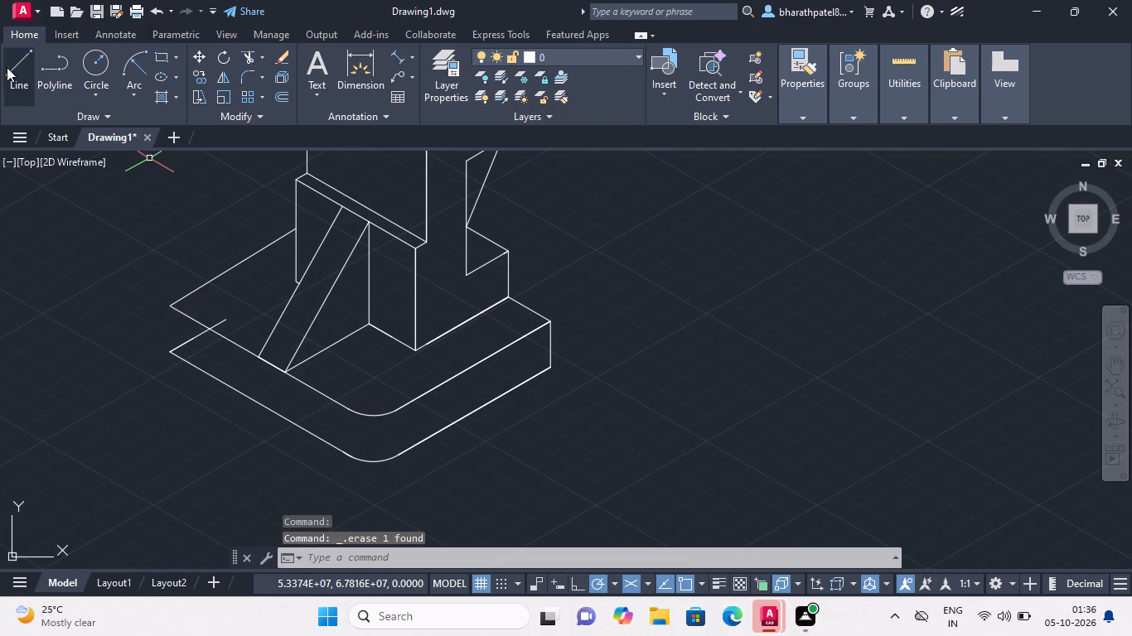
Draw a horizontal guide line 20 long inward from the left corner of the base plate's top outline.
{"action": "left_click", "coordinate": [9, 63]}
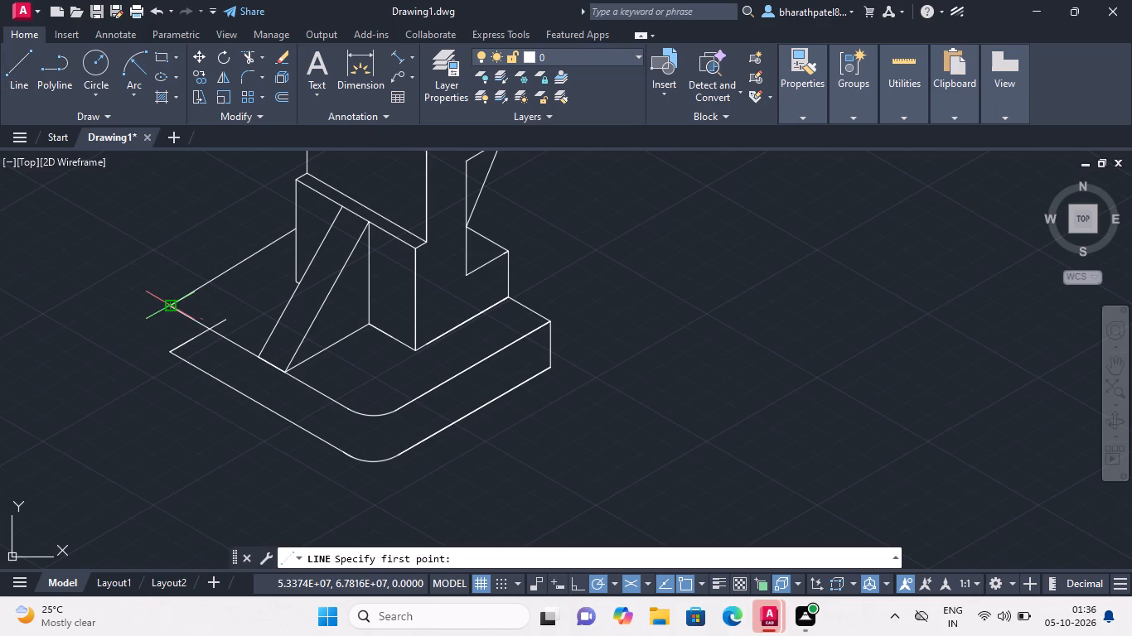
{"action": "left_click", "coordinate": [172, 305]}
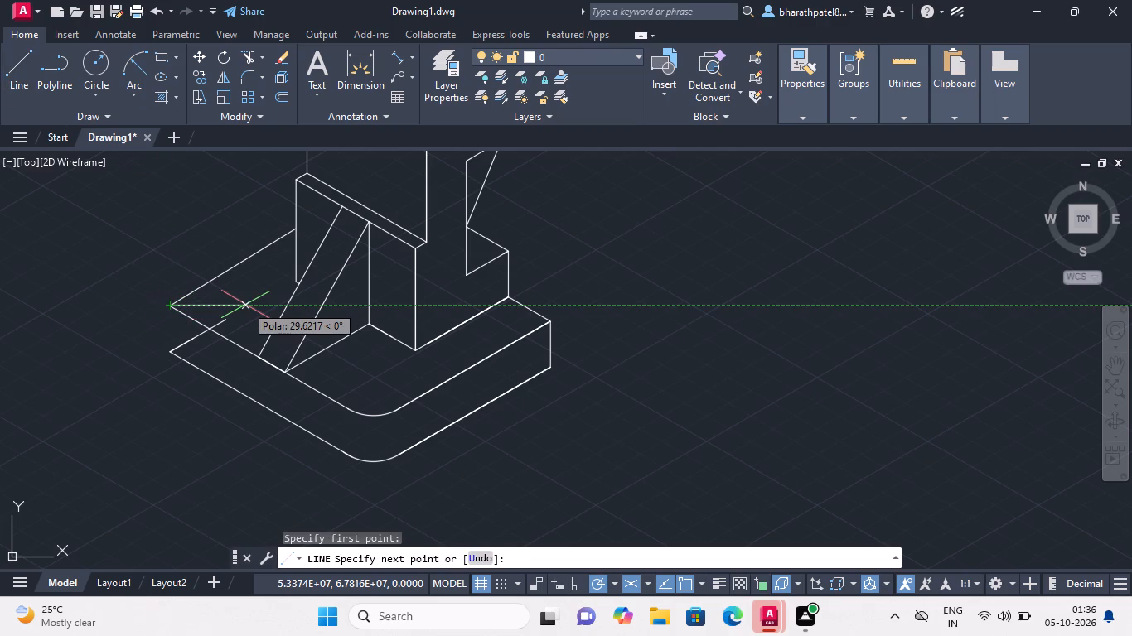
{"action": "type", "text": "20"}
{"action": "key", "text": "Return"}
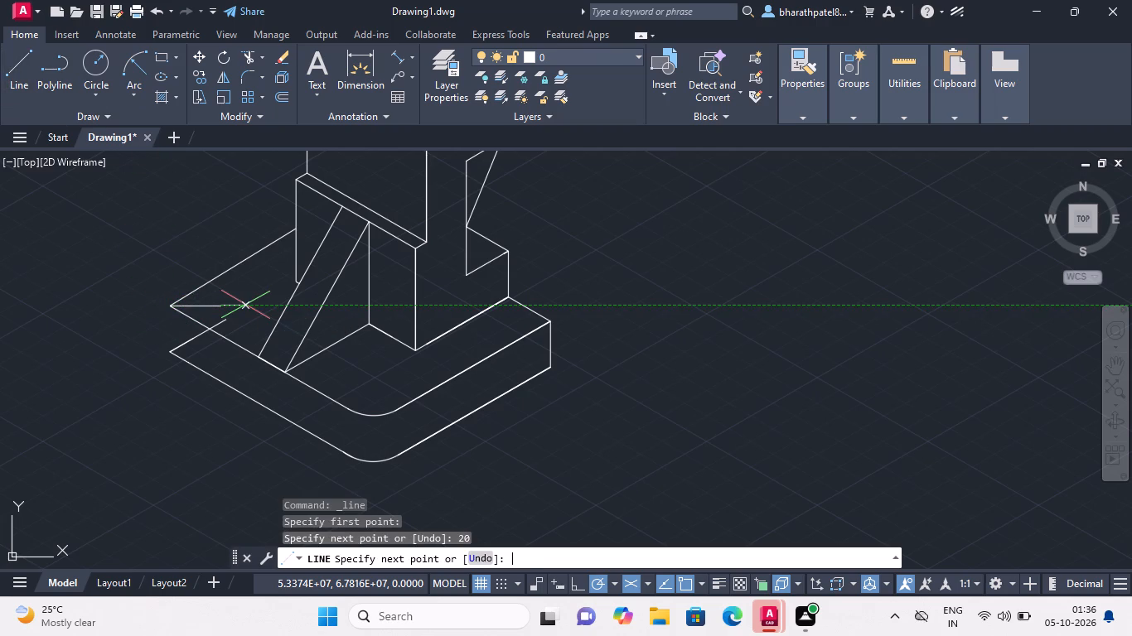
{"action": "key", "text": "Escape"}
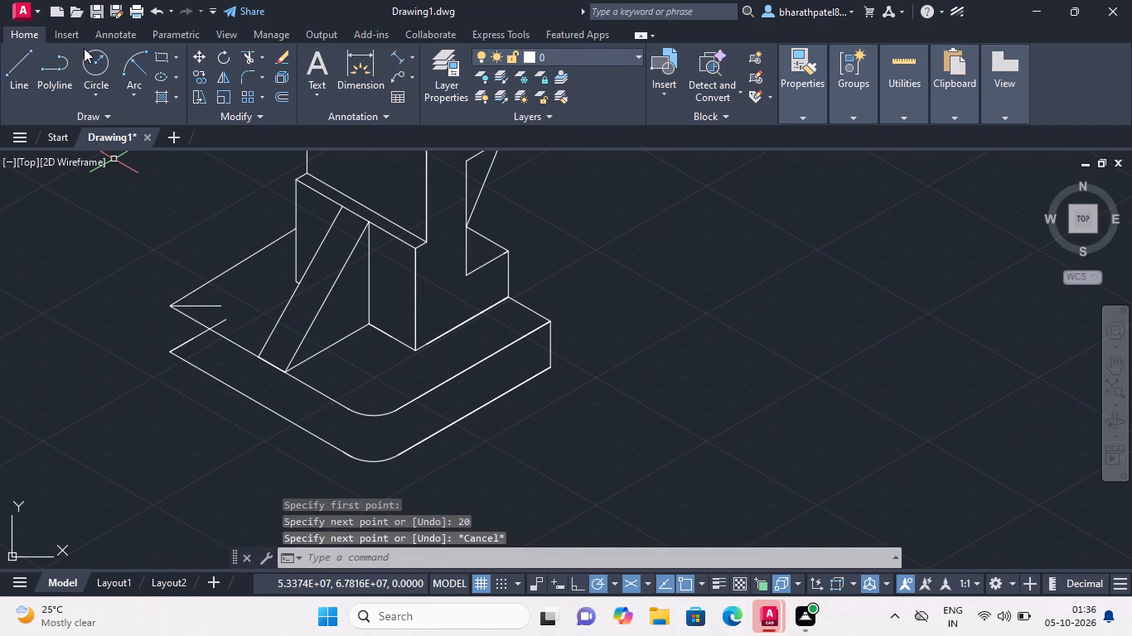
Draw a horizontal guide line 20 long inward from the left corner of the base plate's bottom outline.
{"action": "left_click", "coordinate": [9, 58]}
{"action": "scroll", "coordinate": [186, 359], "scroll_direction": "up", "scroll_amount": 3}
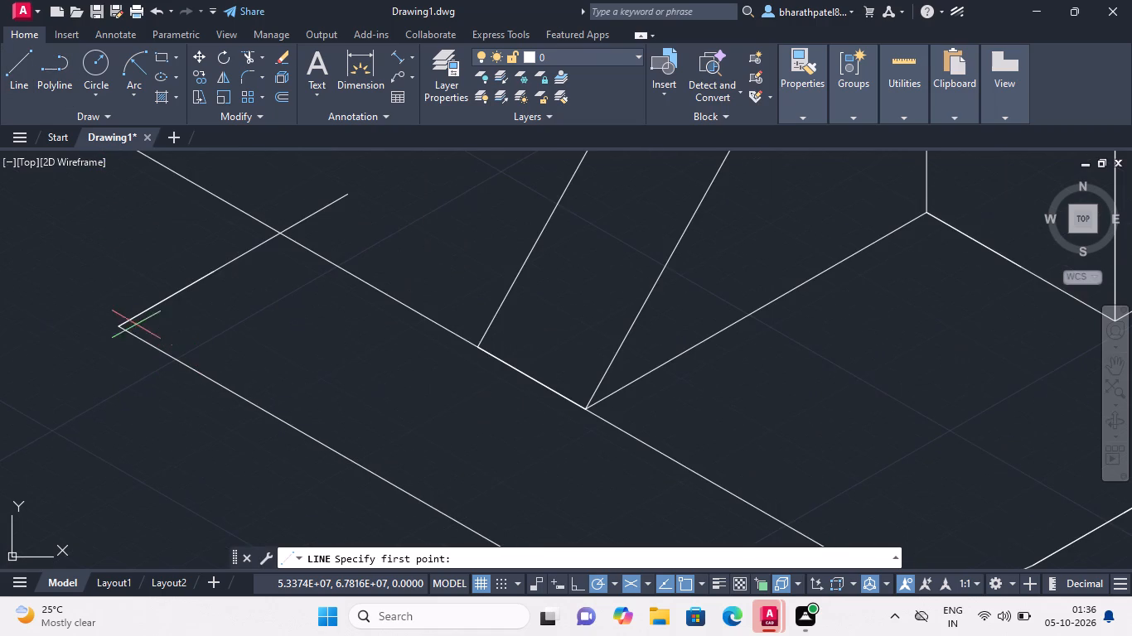
{"action": "left_click", "coordinate": [121, 330]}
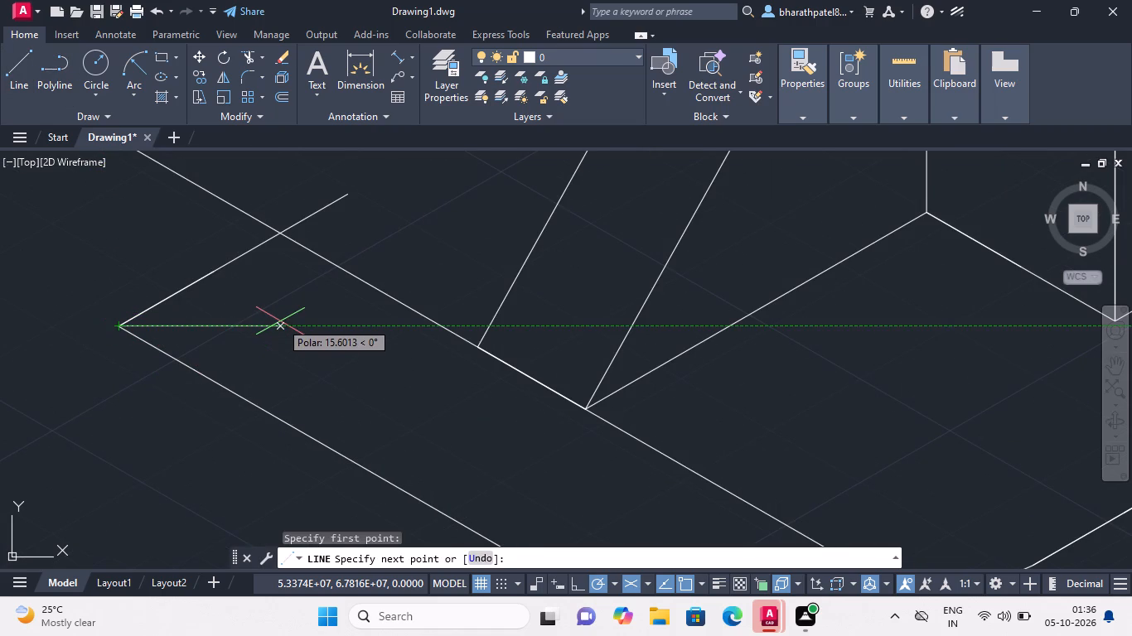
{"action": "type", "text": "20"}
{"action": "key", "text": "Return"}
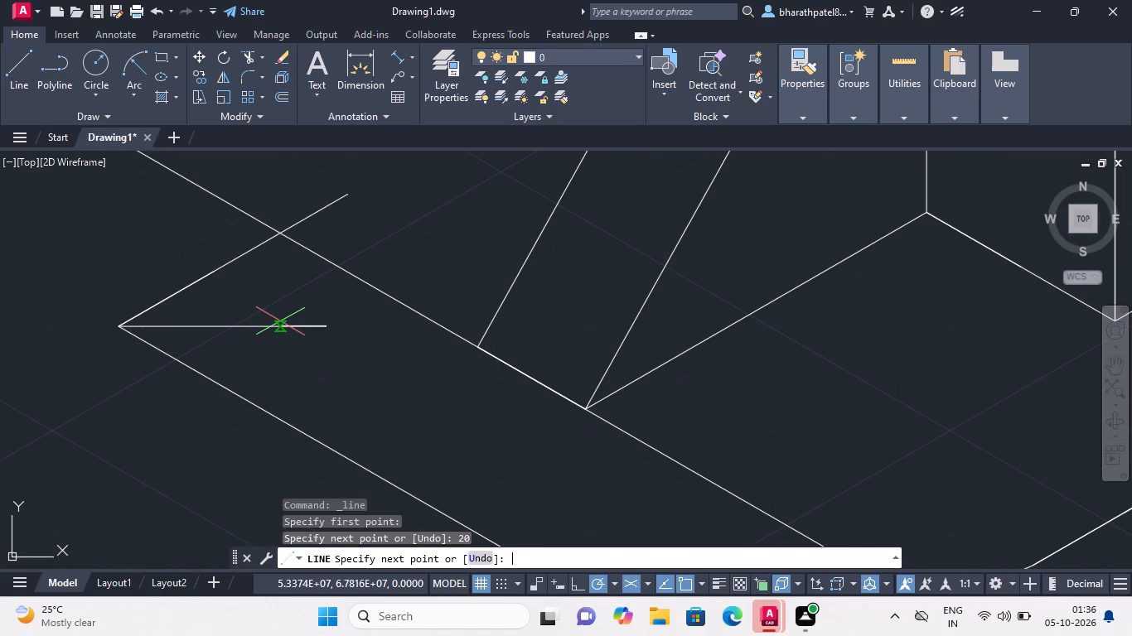
{"action": "key", "text": "Escape"}
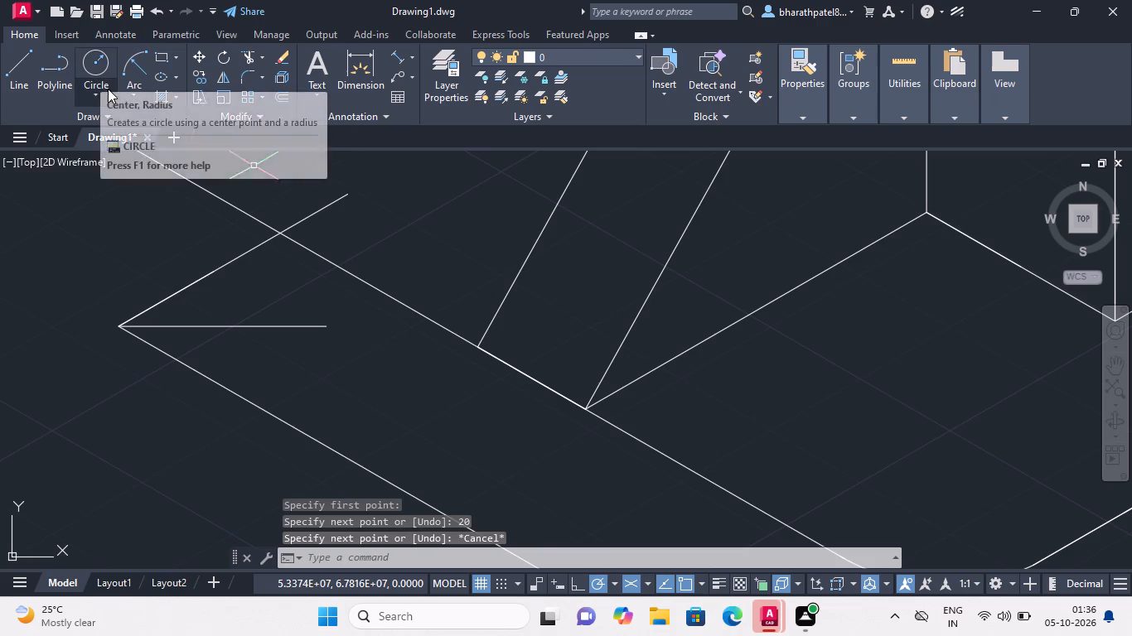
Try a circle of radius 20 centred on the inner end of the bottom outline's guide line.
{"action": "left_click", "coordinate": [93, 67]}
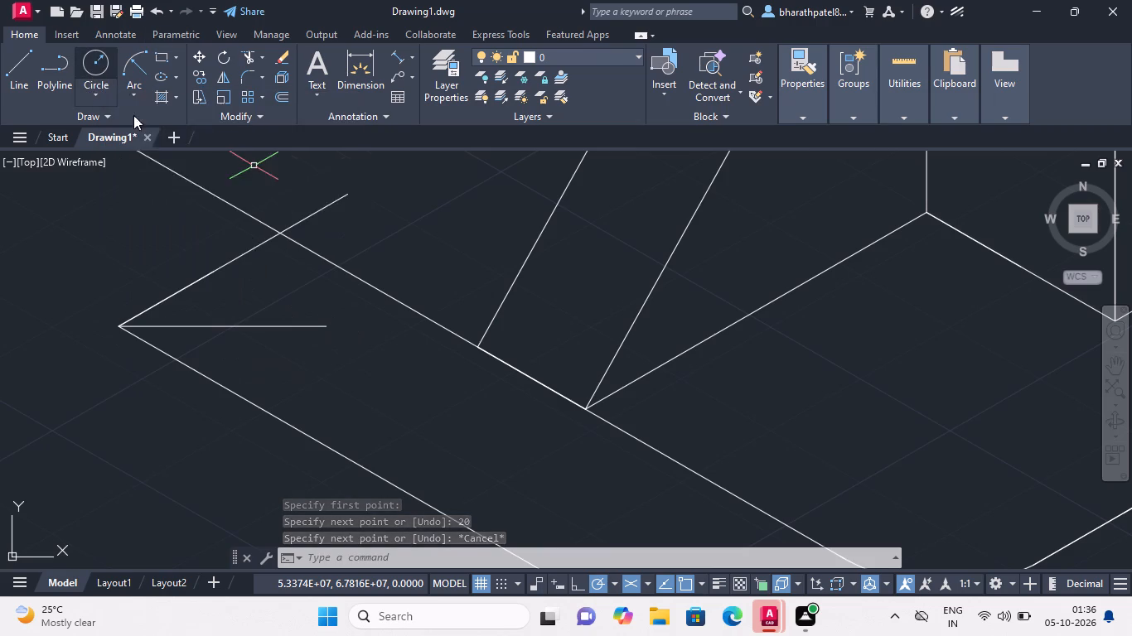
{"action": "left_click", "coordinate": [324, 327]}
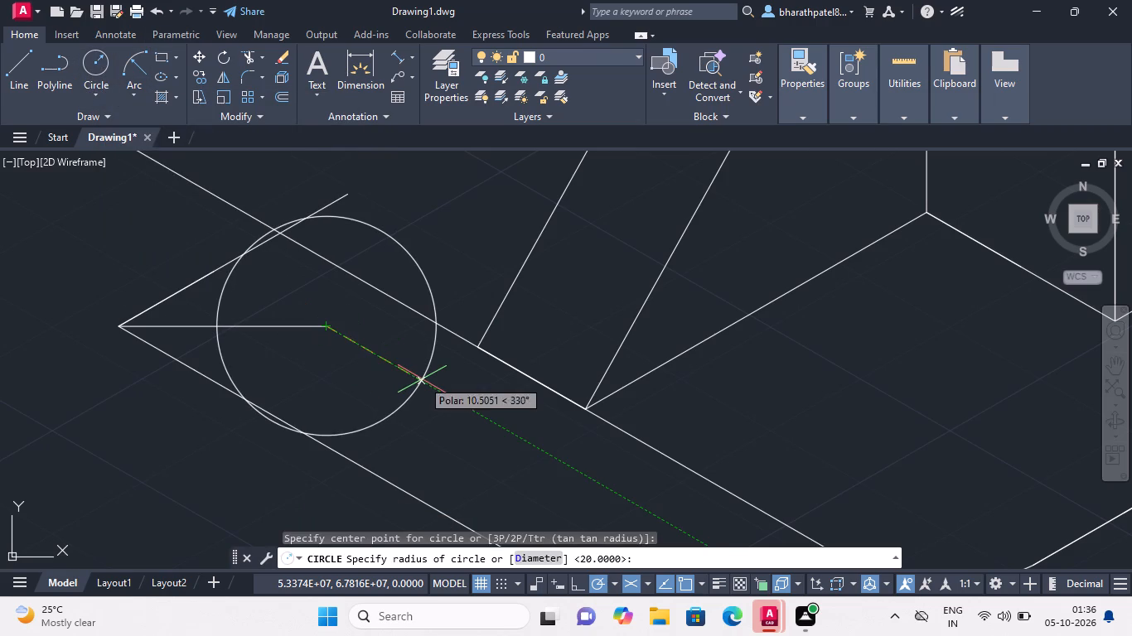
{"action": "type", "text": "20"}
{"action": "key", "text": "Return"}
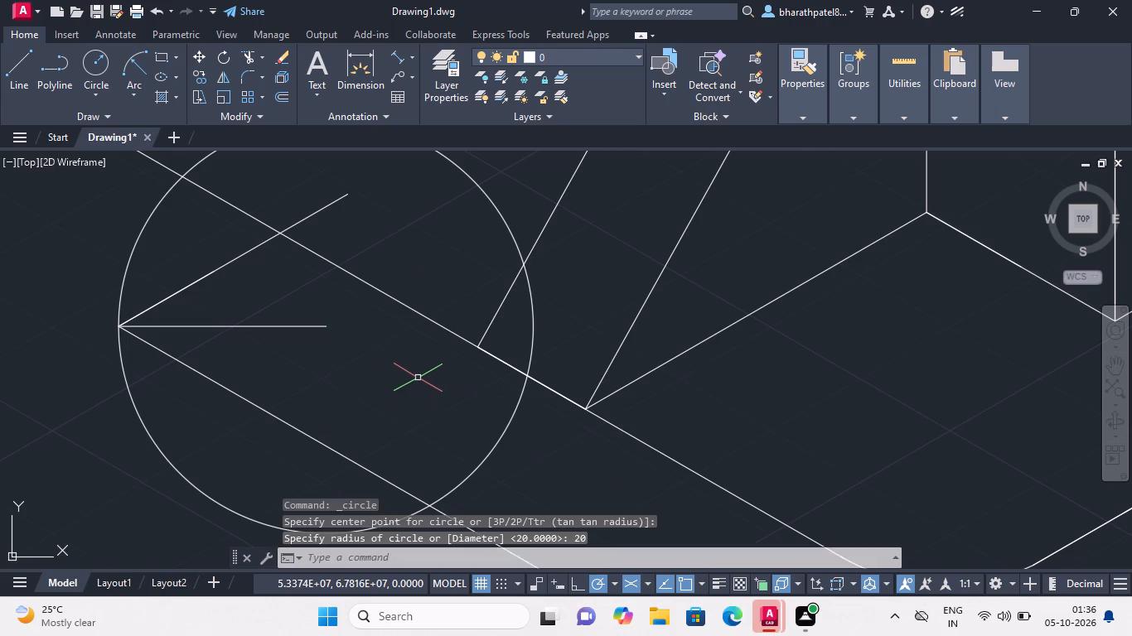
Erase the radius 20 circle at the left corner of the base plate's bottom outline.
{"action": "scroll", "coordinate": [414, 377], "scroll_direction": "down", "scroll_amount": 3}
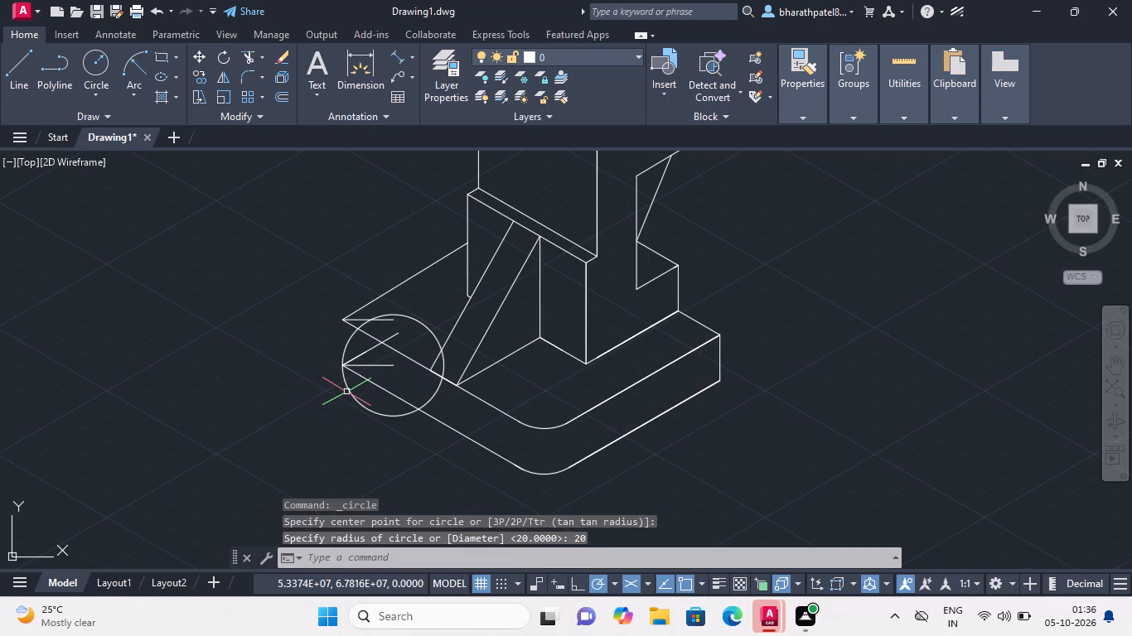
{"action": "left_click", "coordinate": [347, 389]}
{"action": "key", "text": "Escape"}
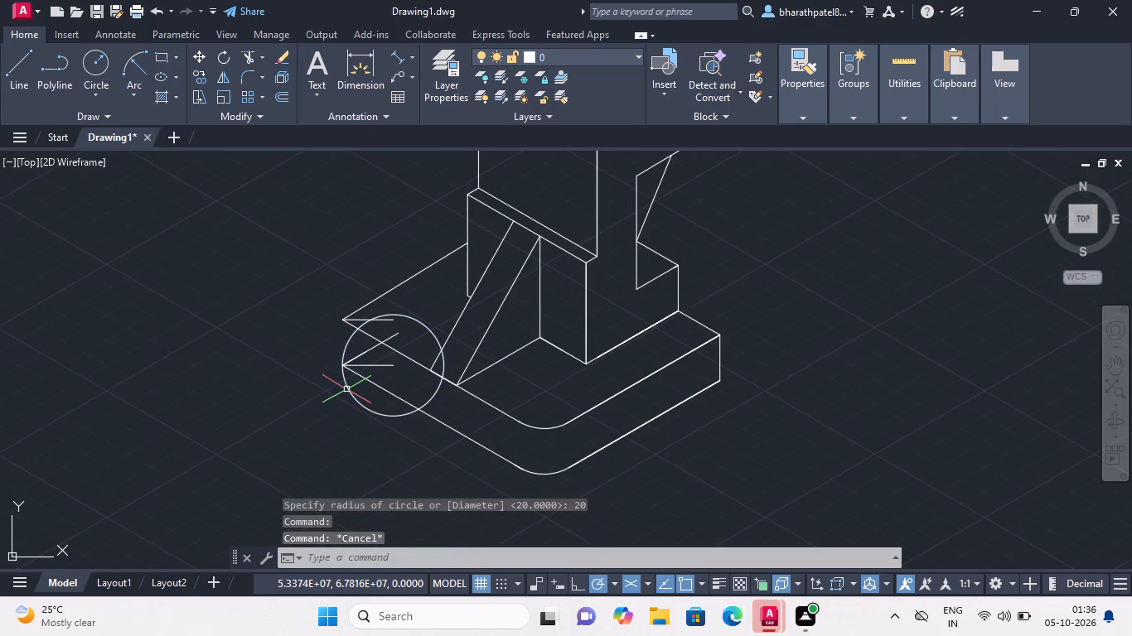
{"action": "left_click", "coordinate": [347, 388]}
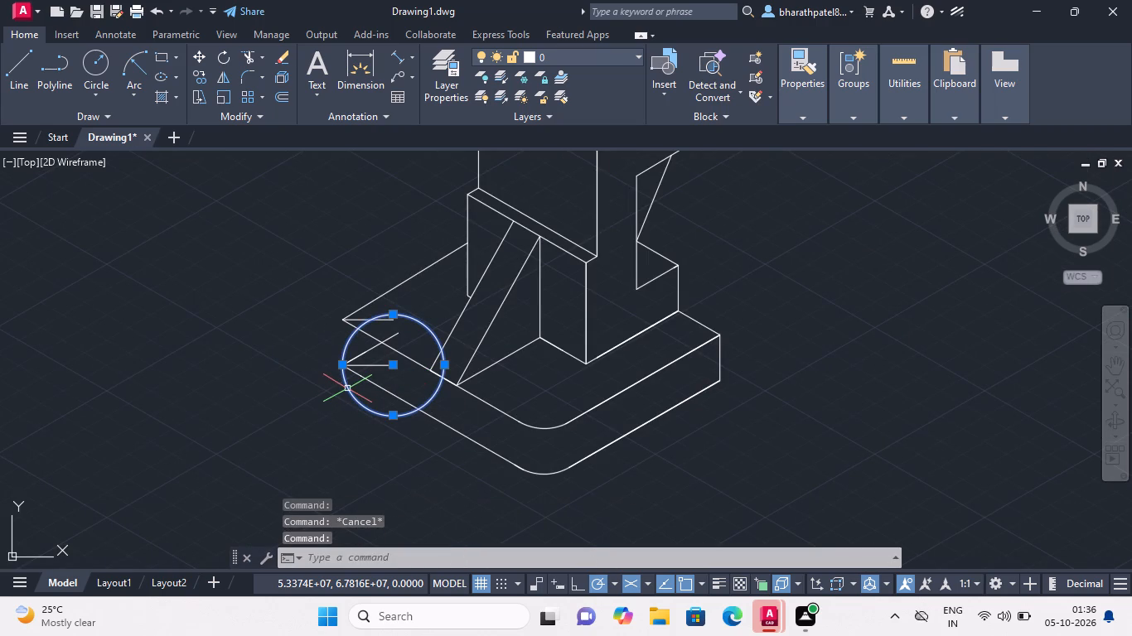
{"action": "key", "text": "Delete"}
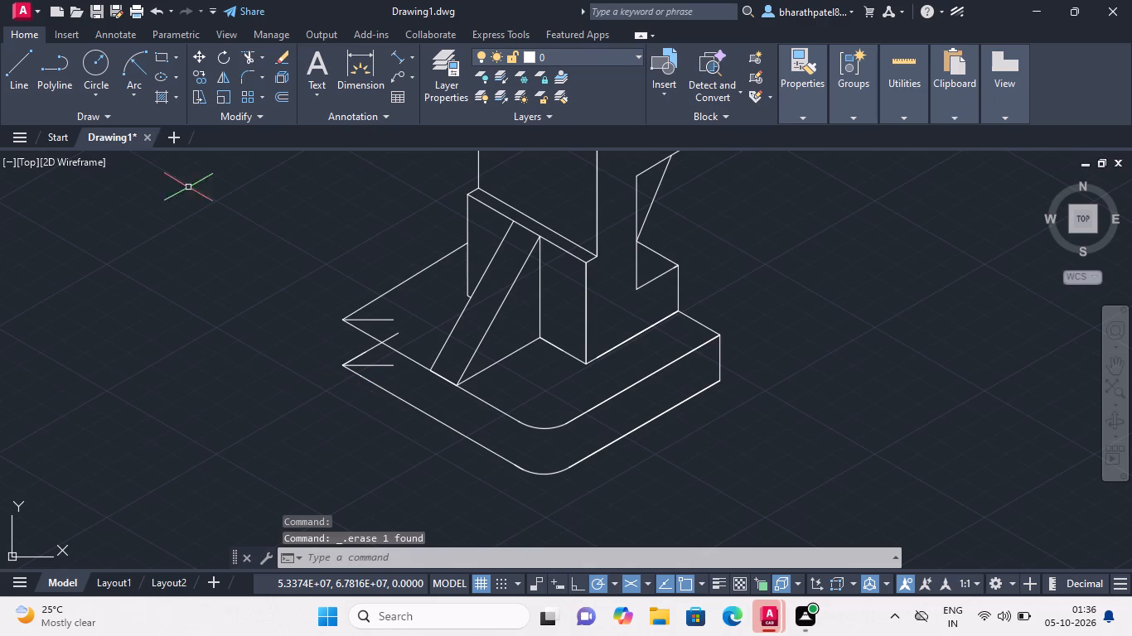
Draw a circle of radius 10 centred on the inner end of the bottom outline's guide line.
{"action": "left_click", "coordinate": [96, 64]}
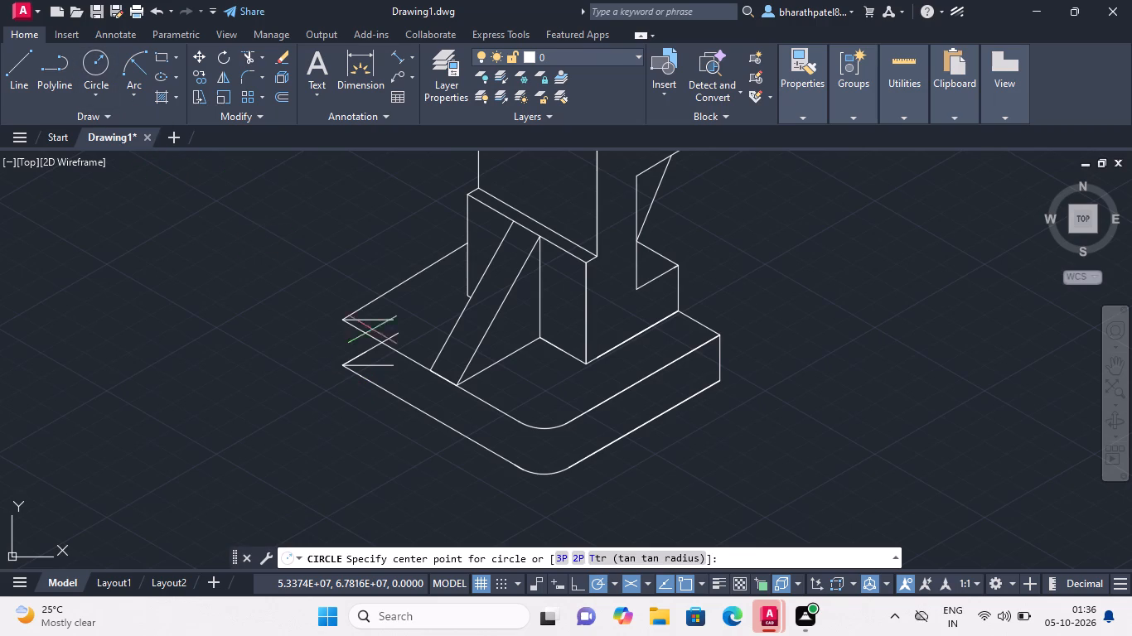
{"action": "scroll", "coordinate": [395, 370], "scroll_direction": "up", "scroll_amount": 3}
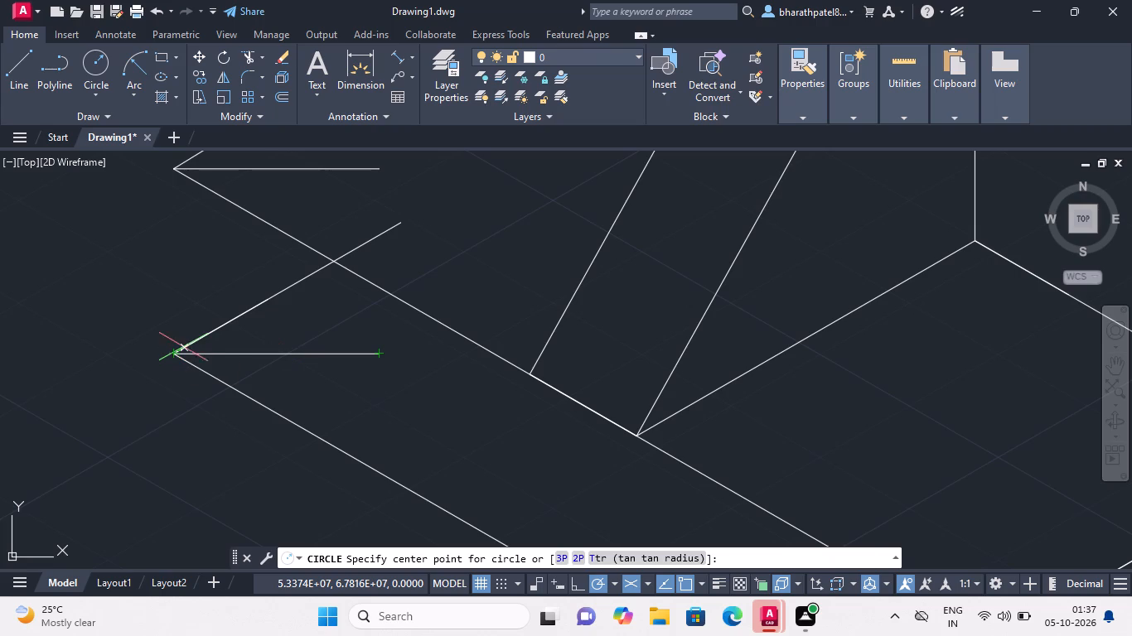
{"action": "left_click", "coordinate": [381, 355]}
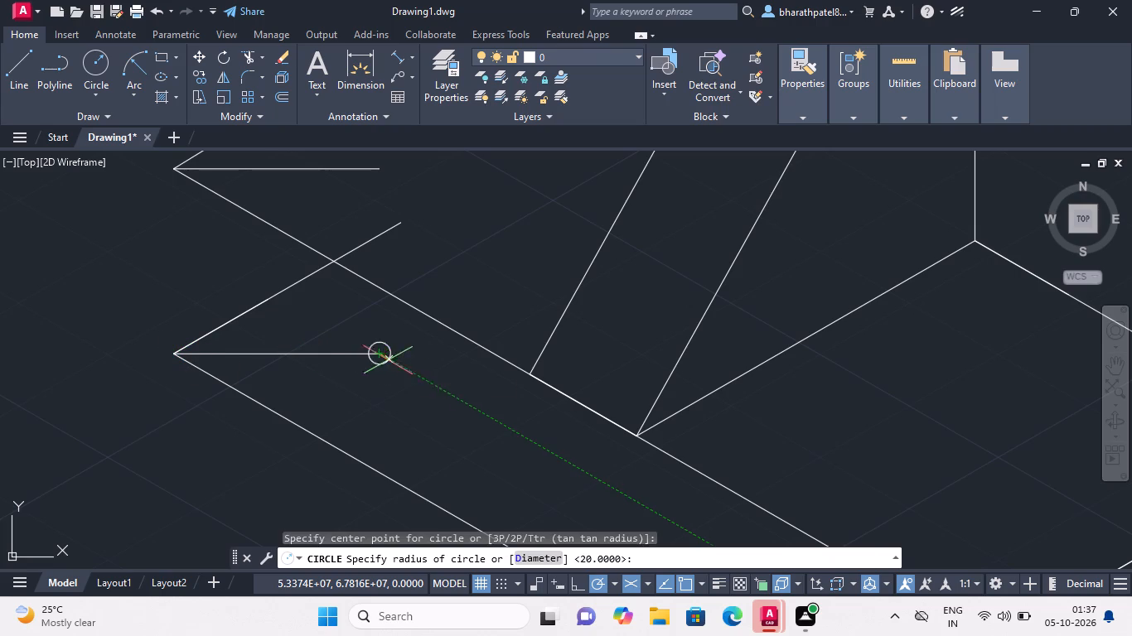
{"action": "type", "text": "10"}
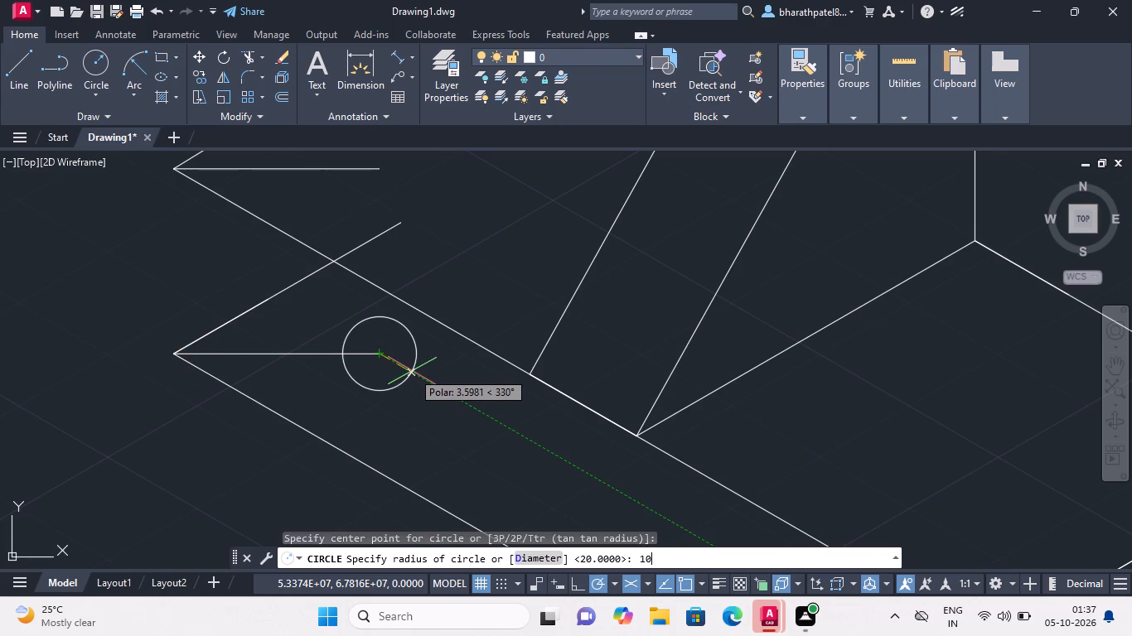
{"action": "key", "text": "Return"}
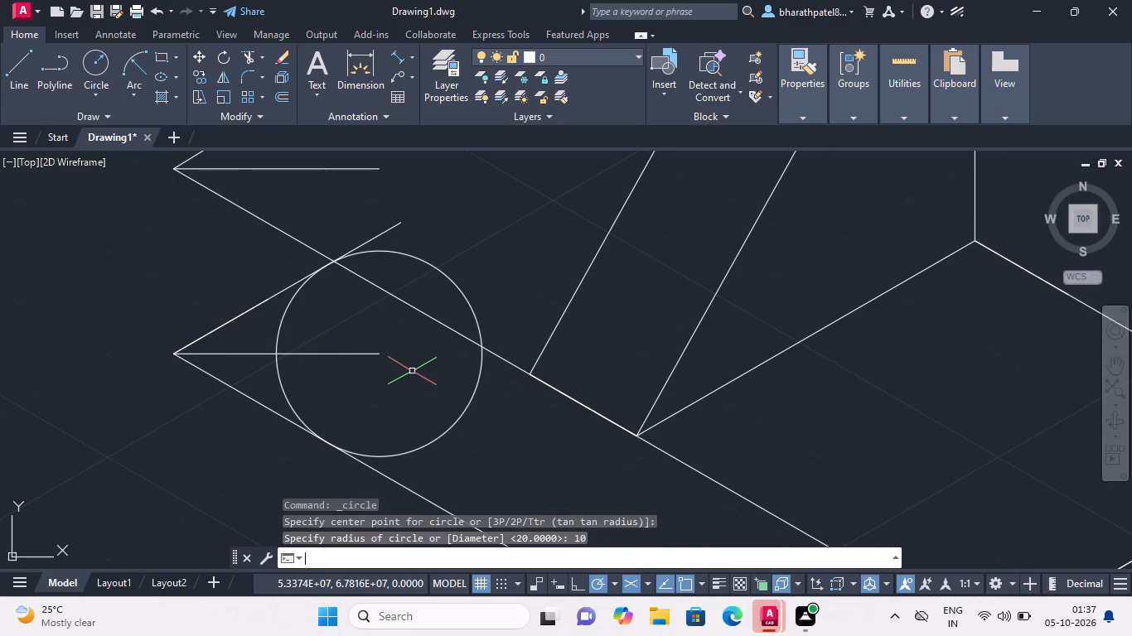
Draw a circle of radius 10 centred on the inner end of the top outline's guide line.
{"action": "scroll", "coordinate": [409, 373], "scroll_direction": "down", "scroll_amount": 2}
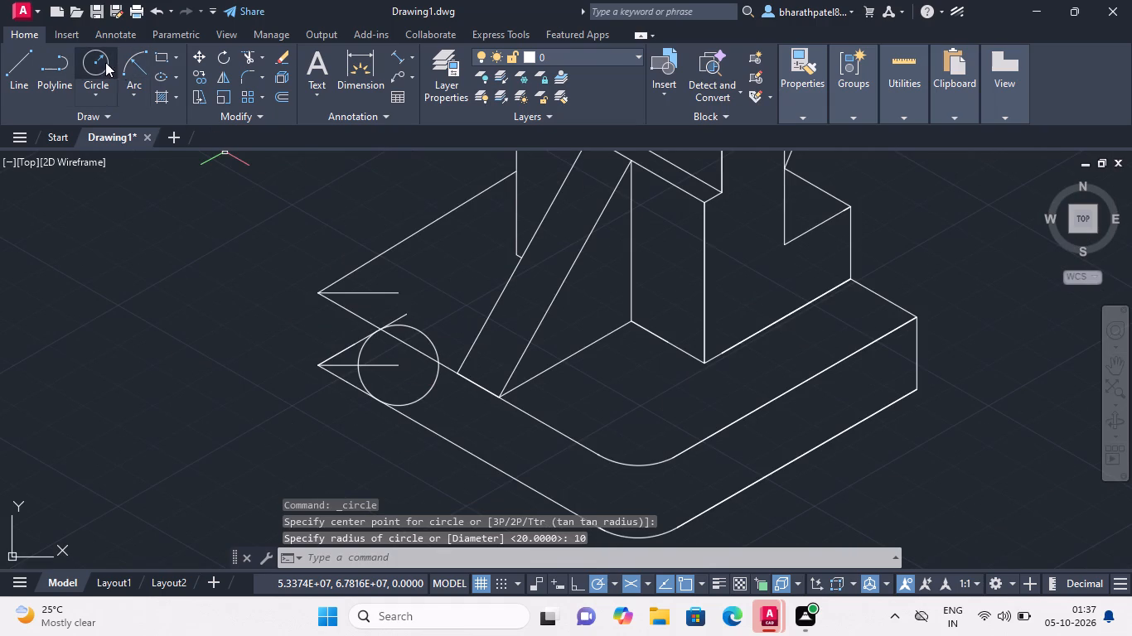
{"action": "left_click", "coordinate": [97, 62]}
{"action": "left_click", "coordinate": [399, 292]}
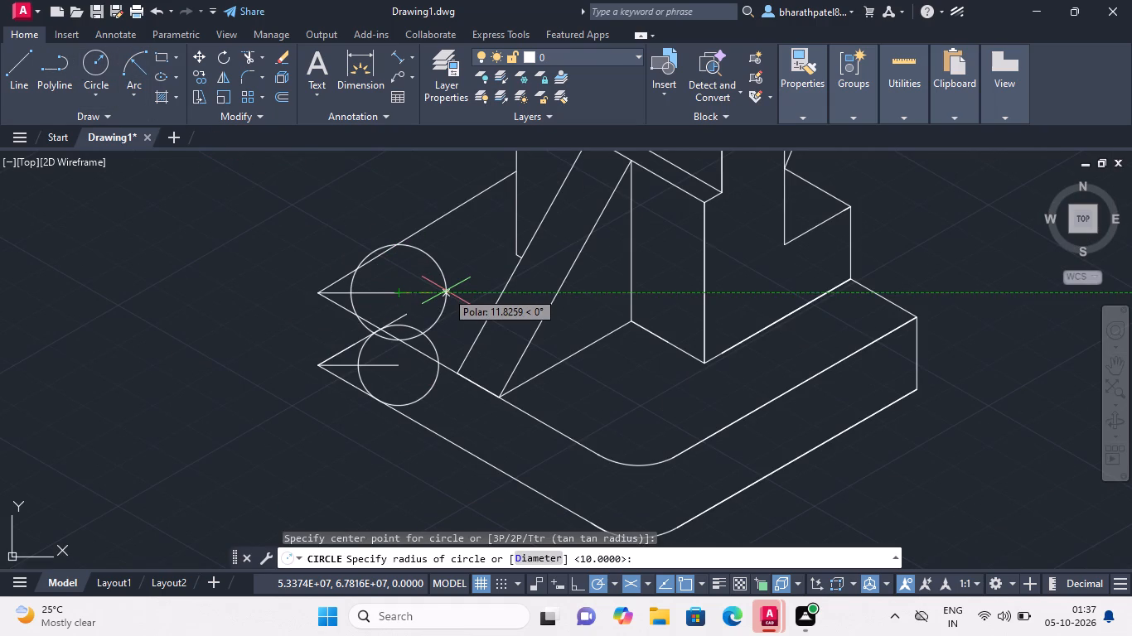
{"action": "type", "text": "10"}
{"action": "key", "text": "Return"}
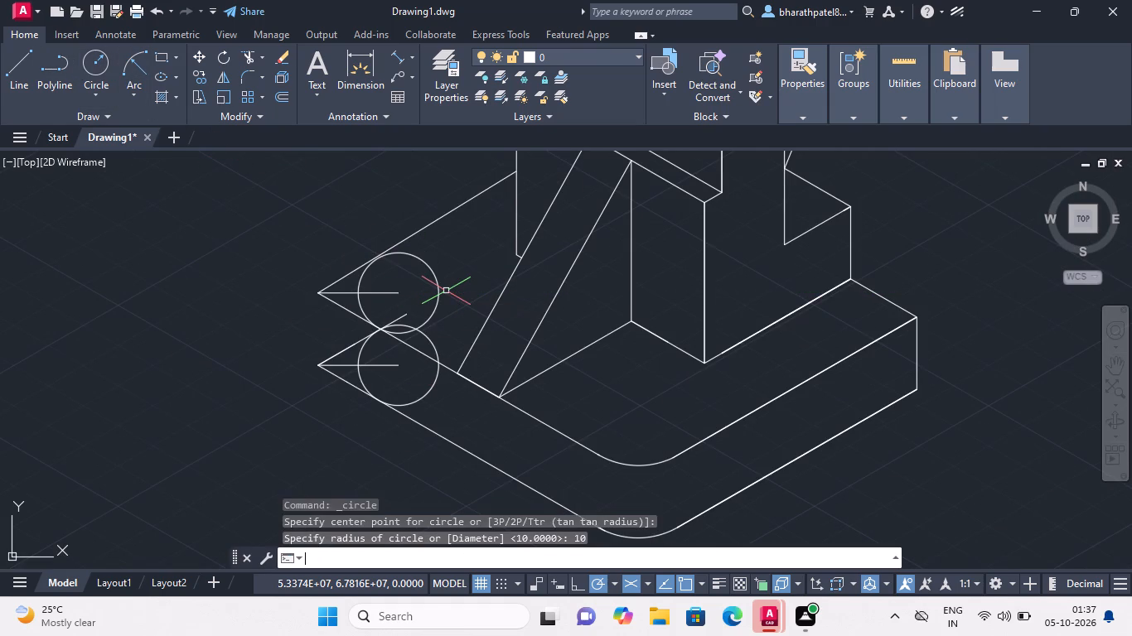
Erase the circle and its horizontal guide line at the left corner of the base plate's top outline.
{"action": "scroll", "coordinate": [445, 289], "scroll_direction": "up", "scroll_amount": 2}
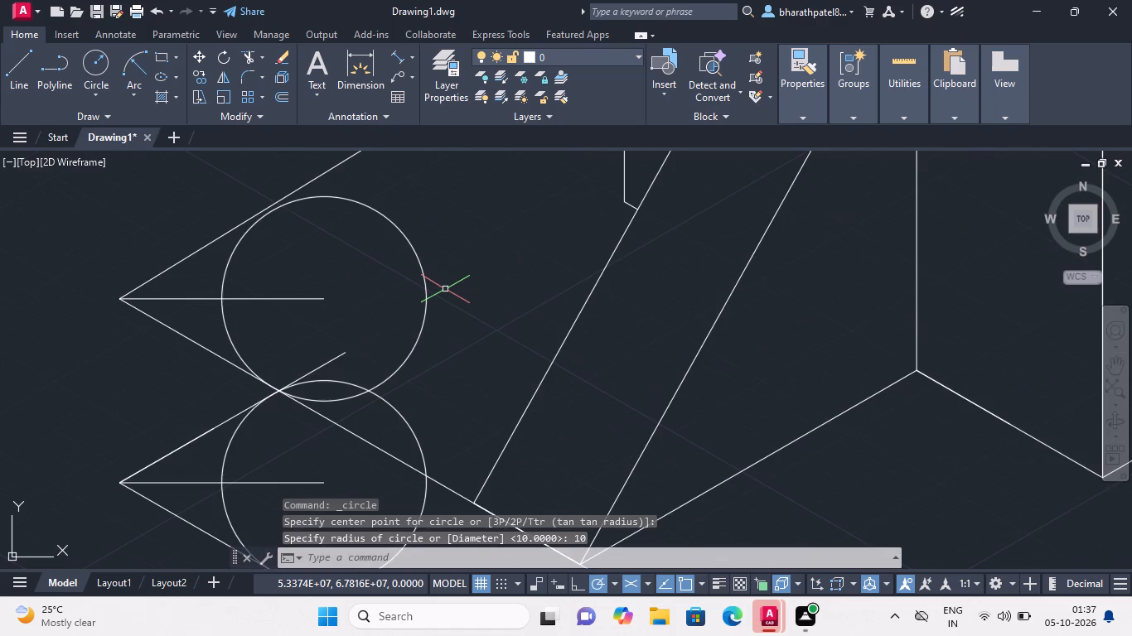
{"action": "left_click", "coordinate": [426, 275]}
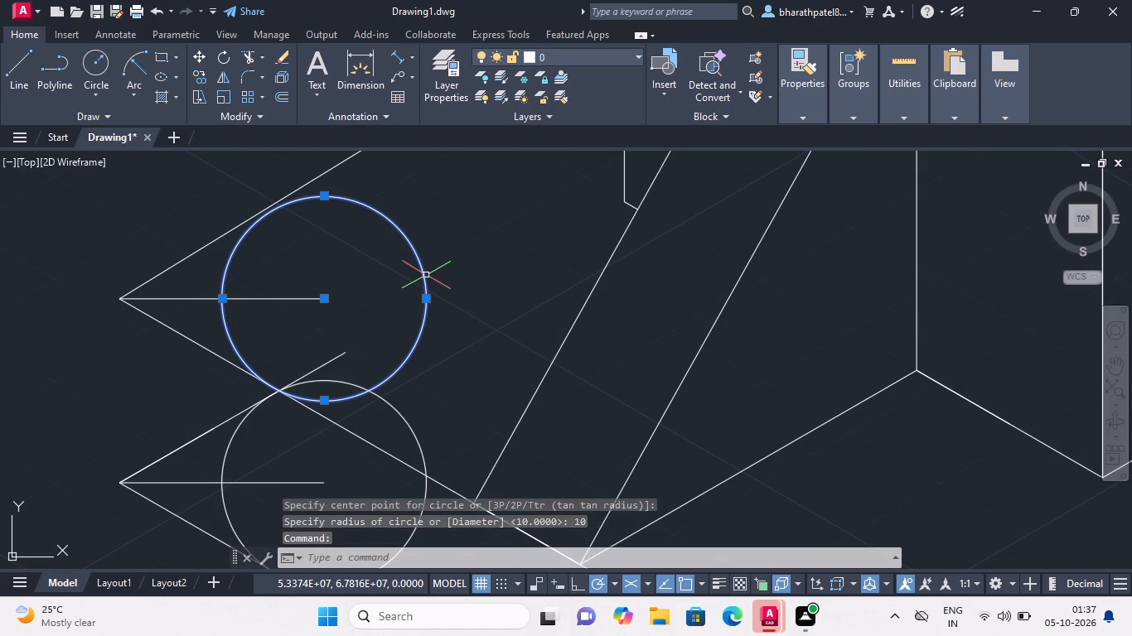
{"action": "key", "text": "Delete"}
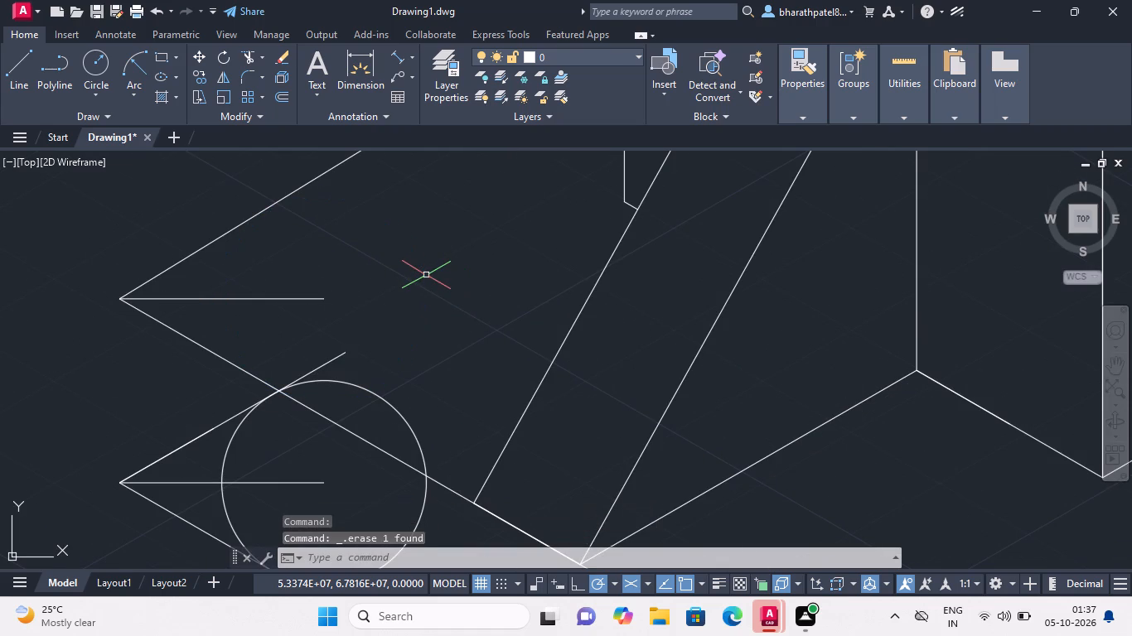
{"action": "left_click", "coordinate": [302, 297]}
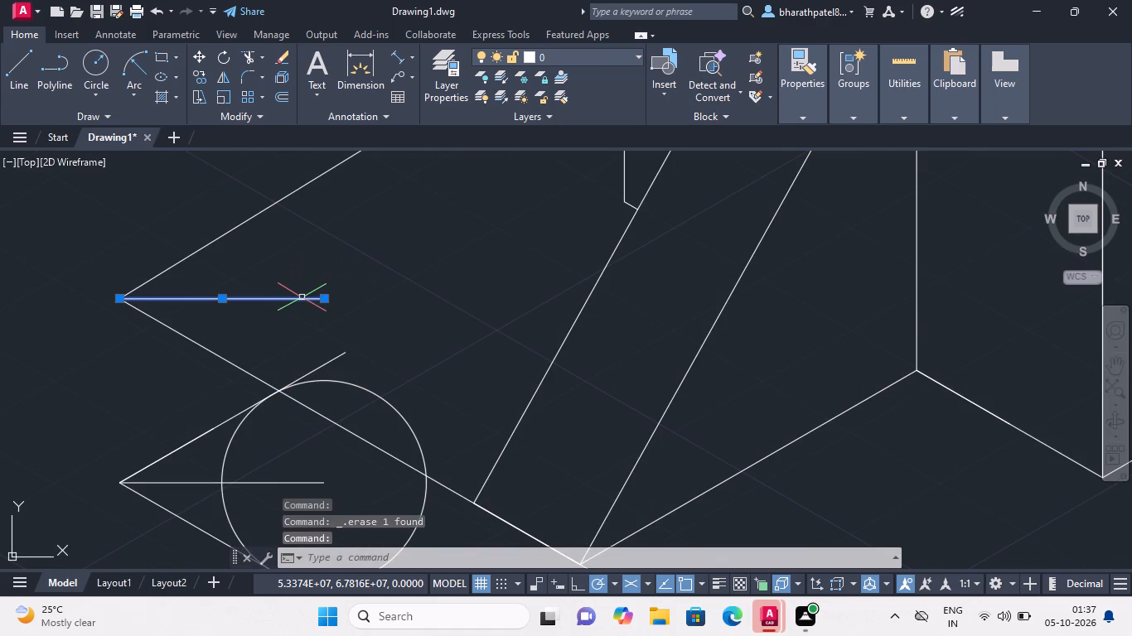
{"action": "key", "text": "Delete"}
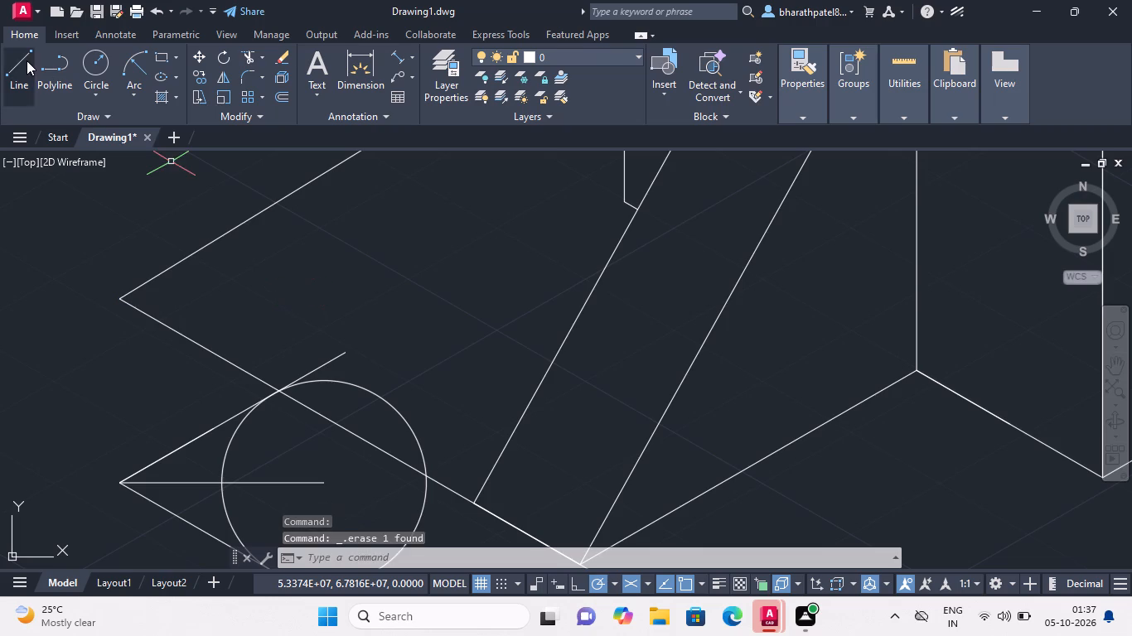
Draw a horizontal guide line 20 units long inward from the left corner of the base plate's top outline.
{"action": "left_click", "coordinate": [22, 56]}
{"action": "left_click", "coordinate": [119, 300]}
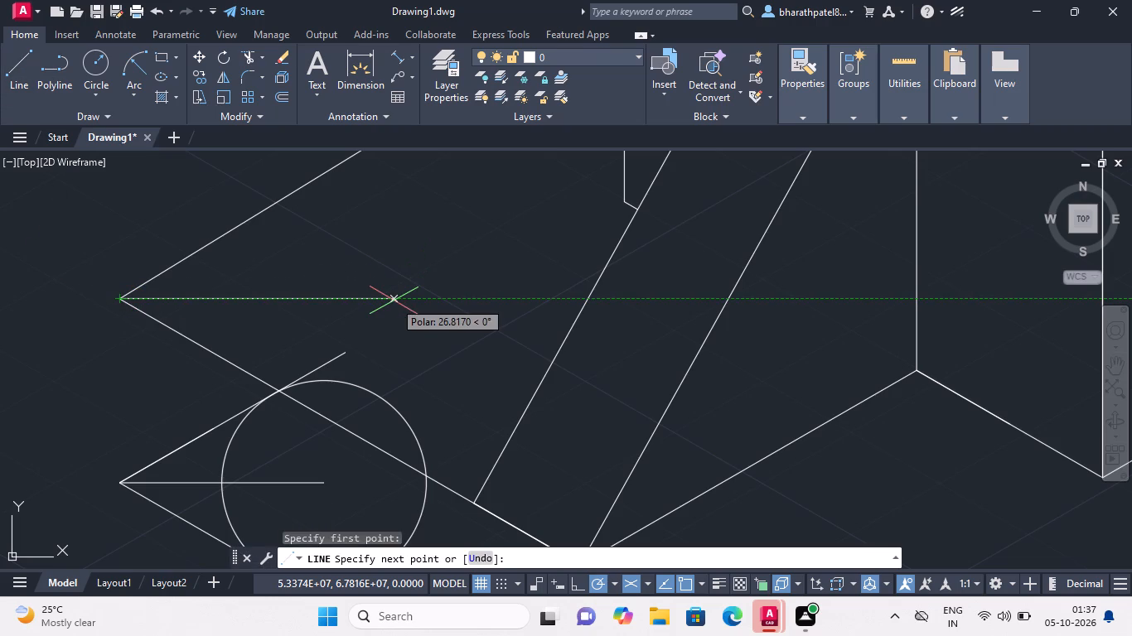
{"action": "type", "text": "20"}
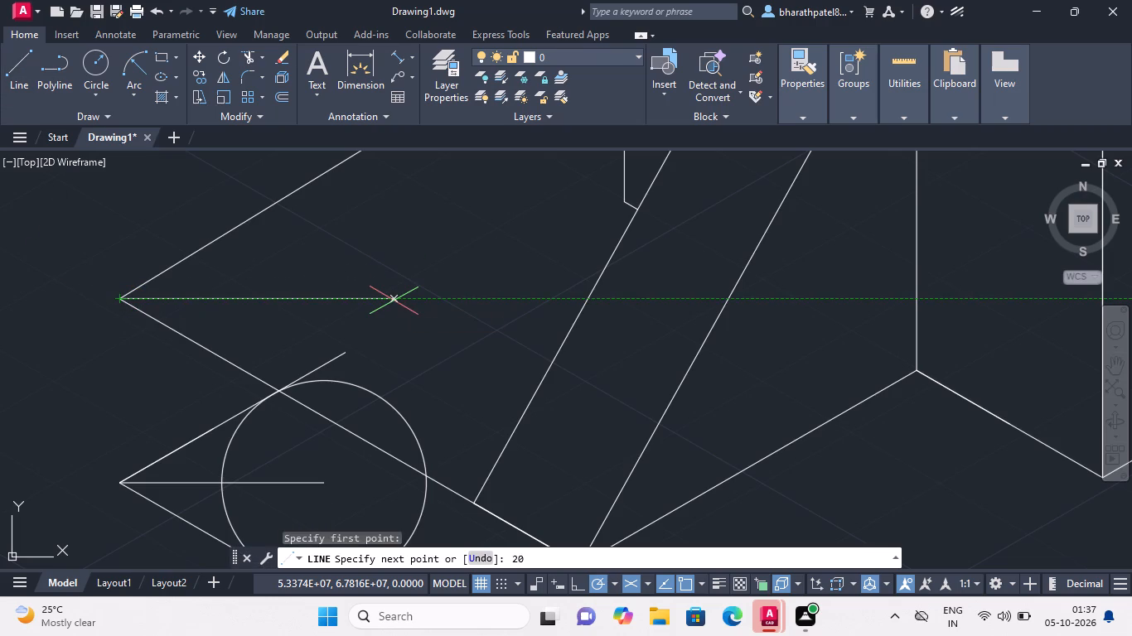
{"action": "key", "text": "Return"}
{"action": "key", "text": "Escape"}
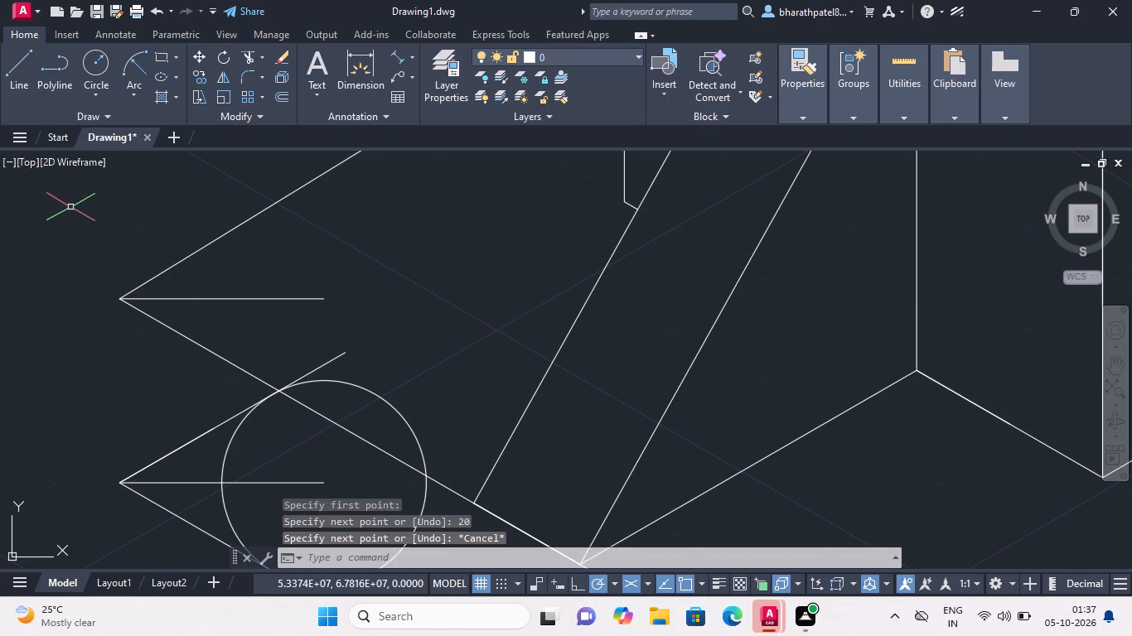
Draw a circle of radius 10 centred on the inner end of the top outline's horizontal guide line.
{"action": "left_click", "coordinate": [93, 62]}
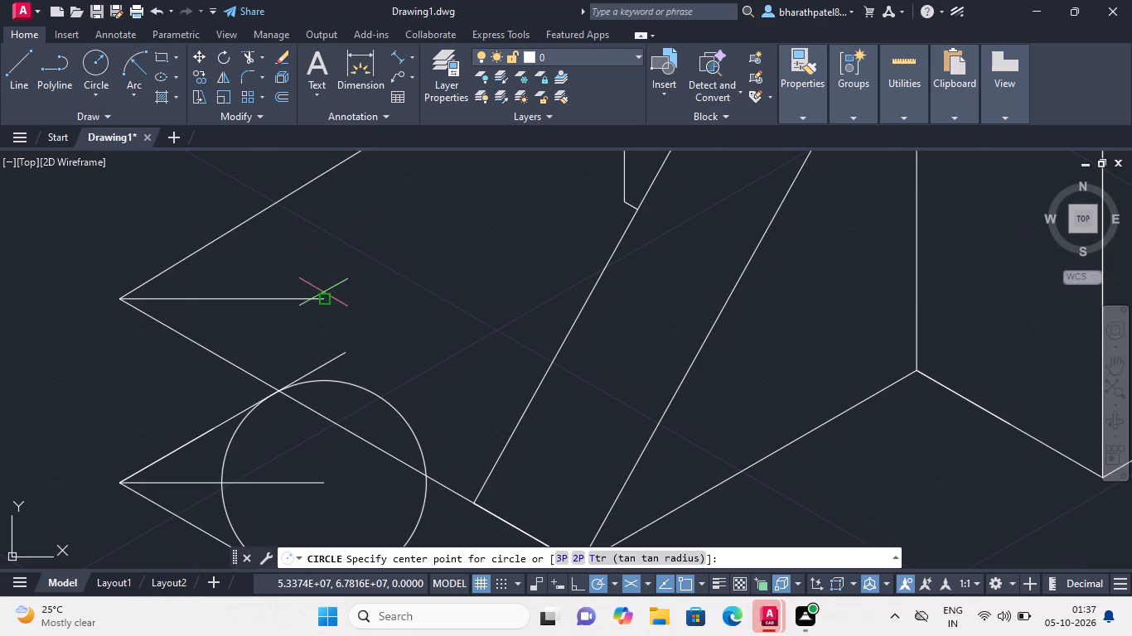
{"action": "left_click", "coordinate": [322, 298]}
{"action": "type", "text": "10"}
{"action": "key", "text": "Return"}
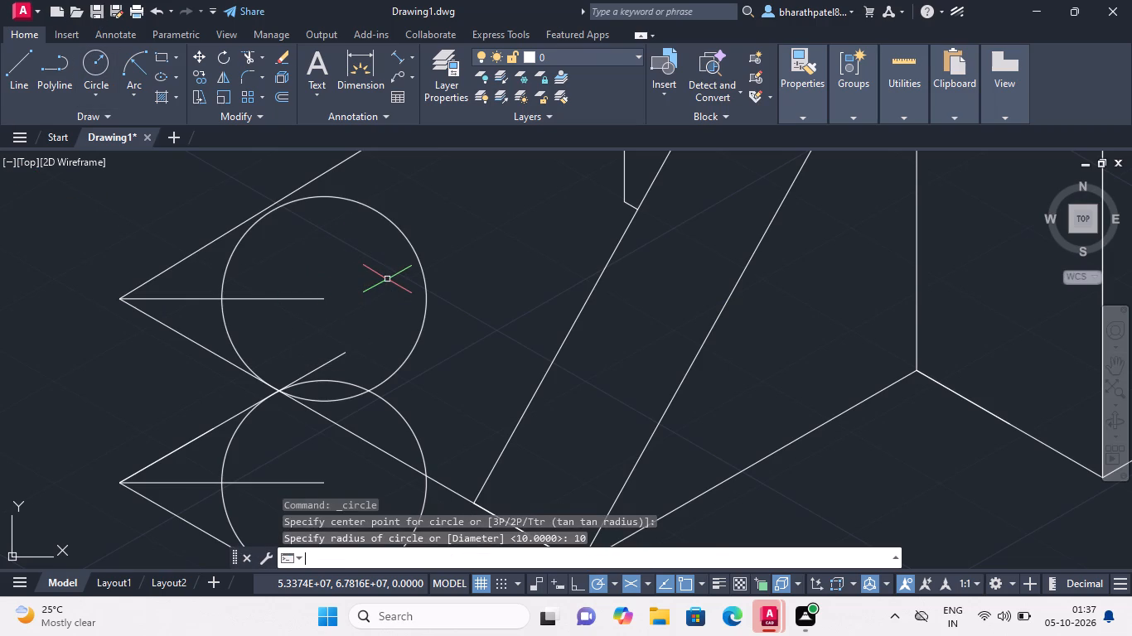
Erase the two overlapping line pieces forming the back-left edge of the base plate's top outline.
{"action": "scroll", "coordinate": [376, 274], "scroll_direction": "down", "scroll_amount": 4}
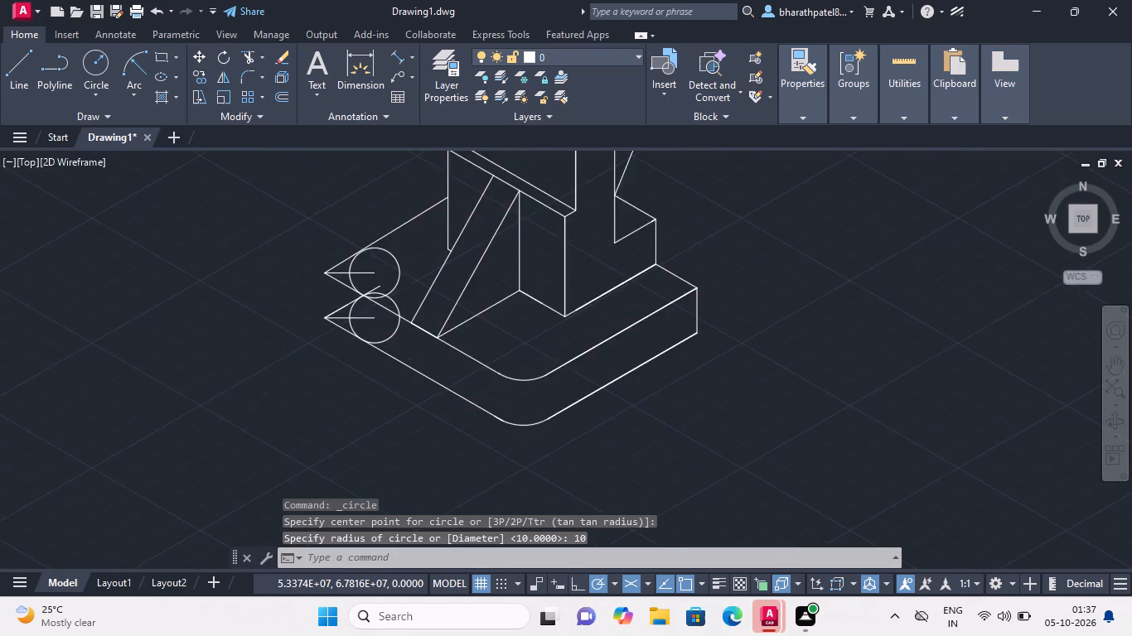
{"action": "left_click", "coordinate": [396, 241]}
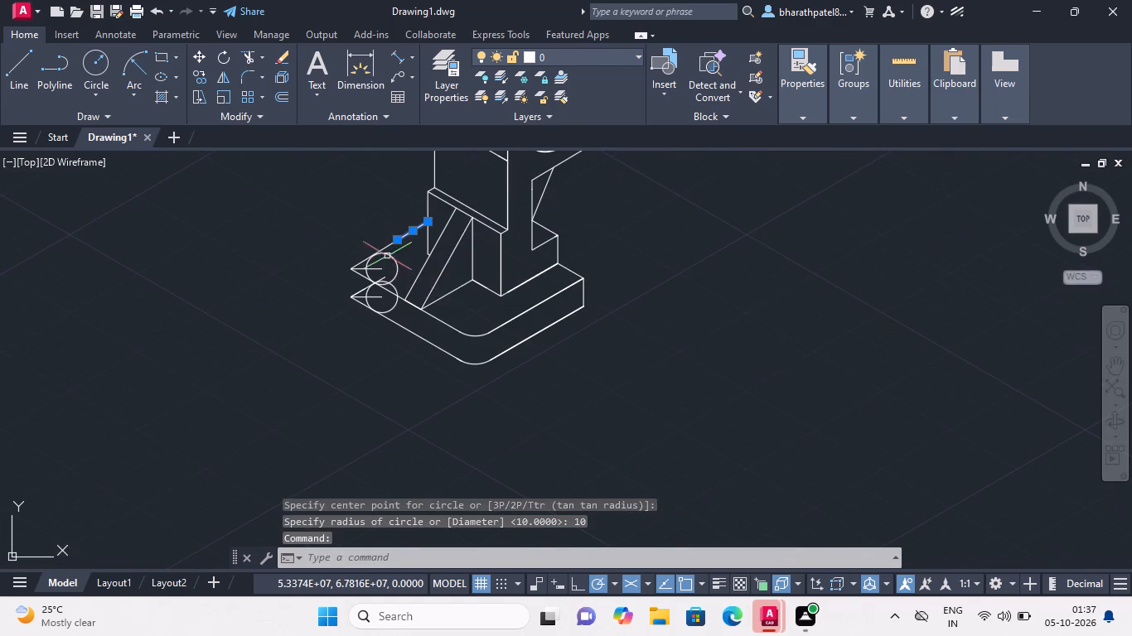
{"action": "scroll", "coordinate": [384, 255], "scroll_direction": "up", "scroll_amount": 4}
{"action": "left_click", "coordinate": [337, 234]}
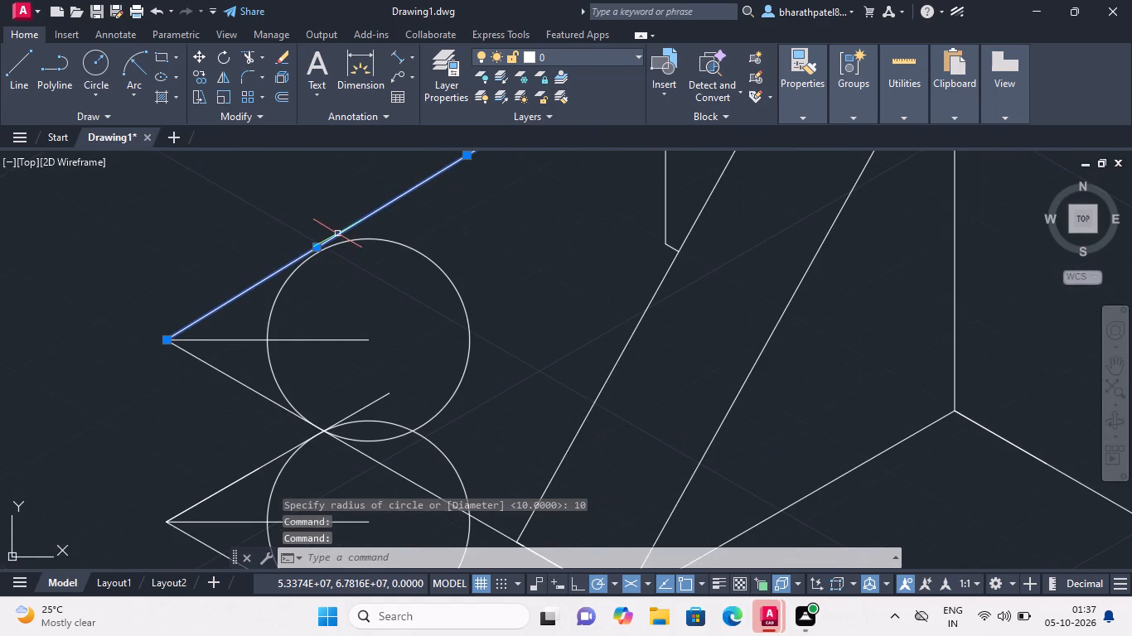
{"action": "key", "text": "Delete"}
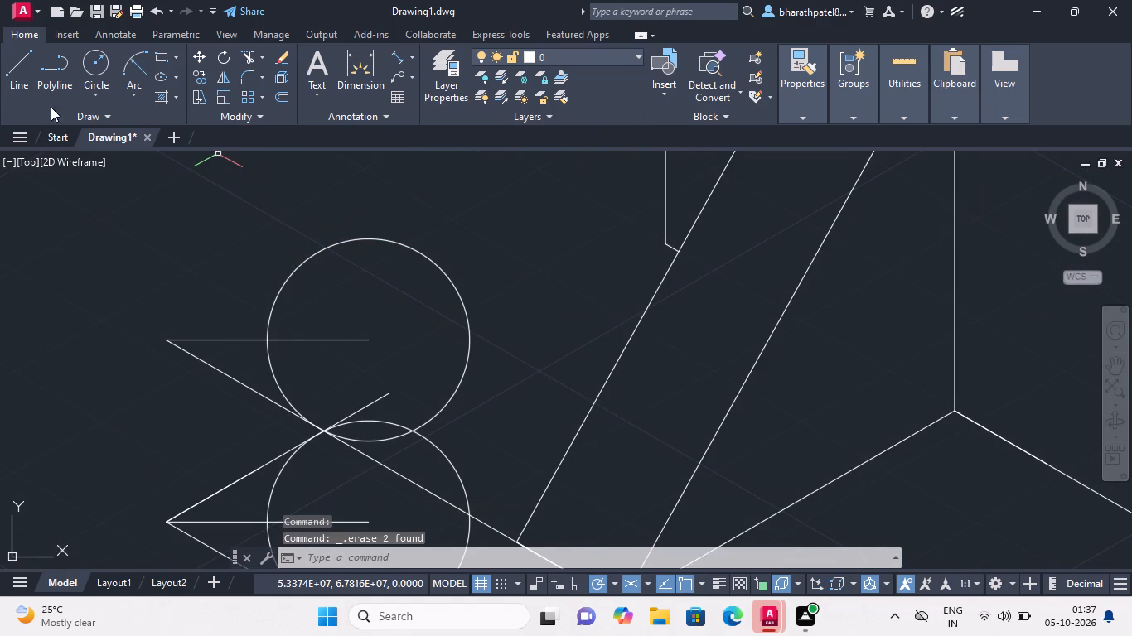
Redraw the top outline's back-left edge as one 30° line from the left corner until it crosses the upright block.
{"action": "left_click", "coordinate": [7, 82]}
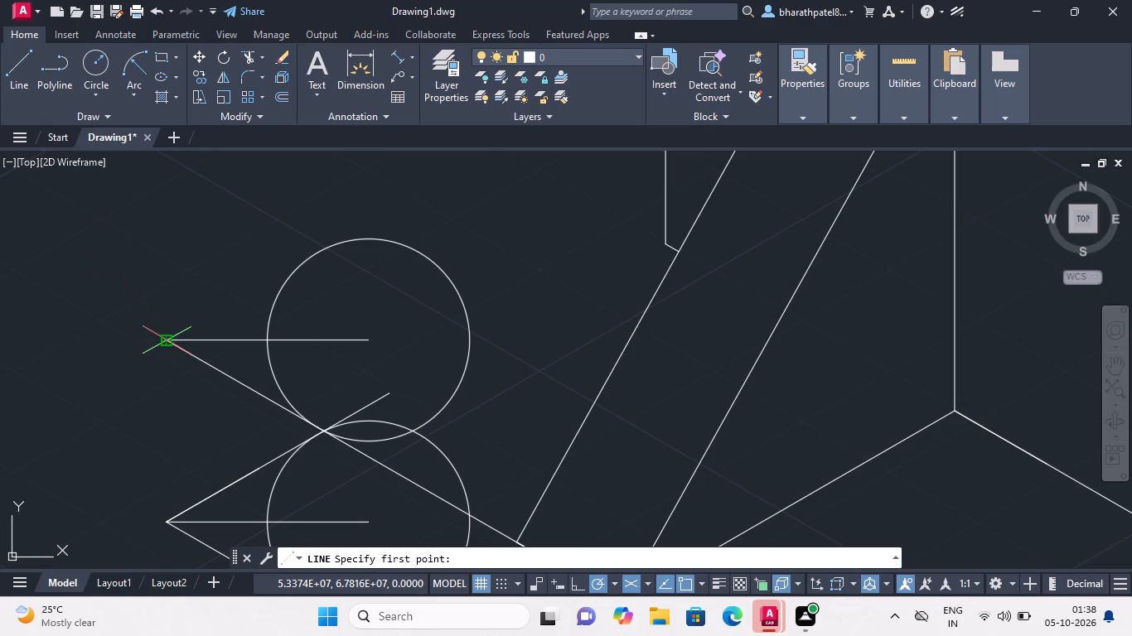
{"action": "left_click", "coordinate": [171, 341]}
{"action": "scroll", "coordinate": [500, 175], "scroll_direction": "down", "scroll_amount": 4}
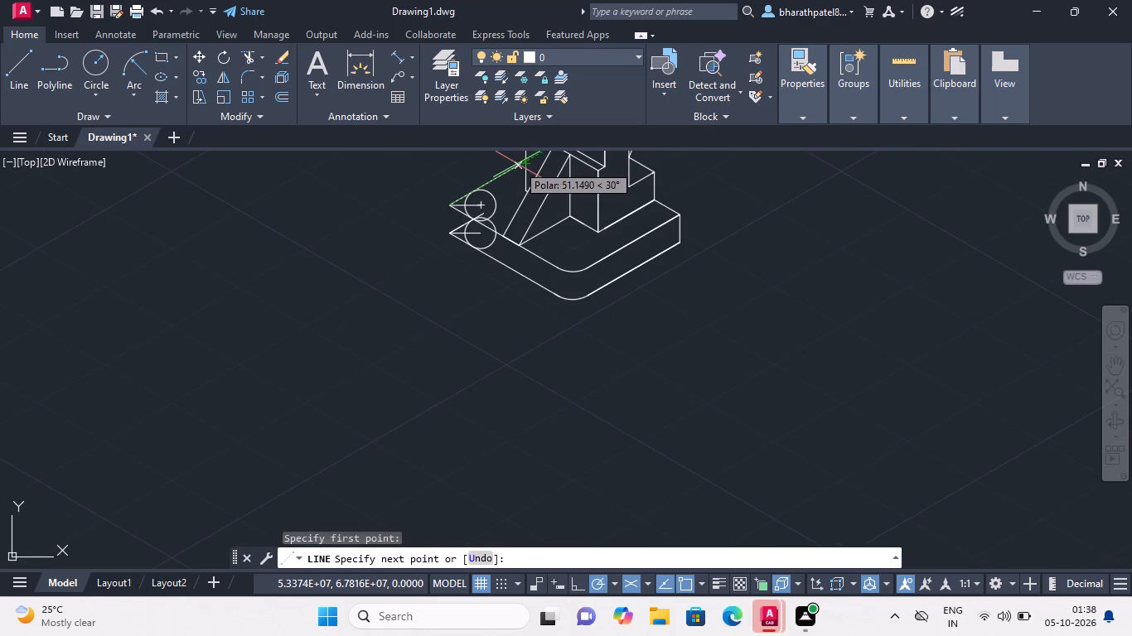
{"action": "scroll", "coordinate": [517, 176], "scroll_direction": "down", "scroll_amount": 2}
{"action": "scroll", "coordinate": [536, 174], "scroll_direction": "up", "scroll_amount": 4}
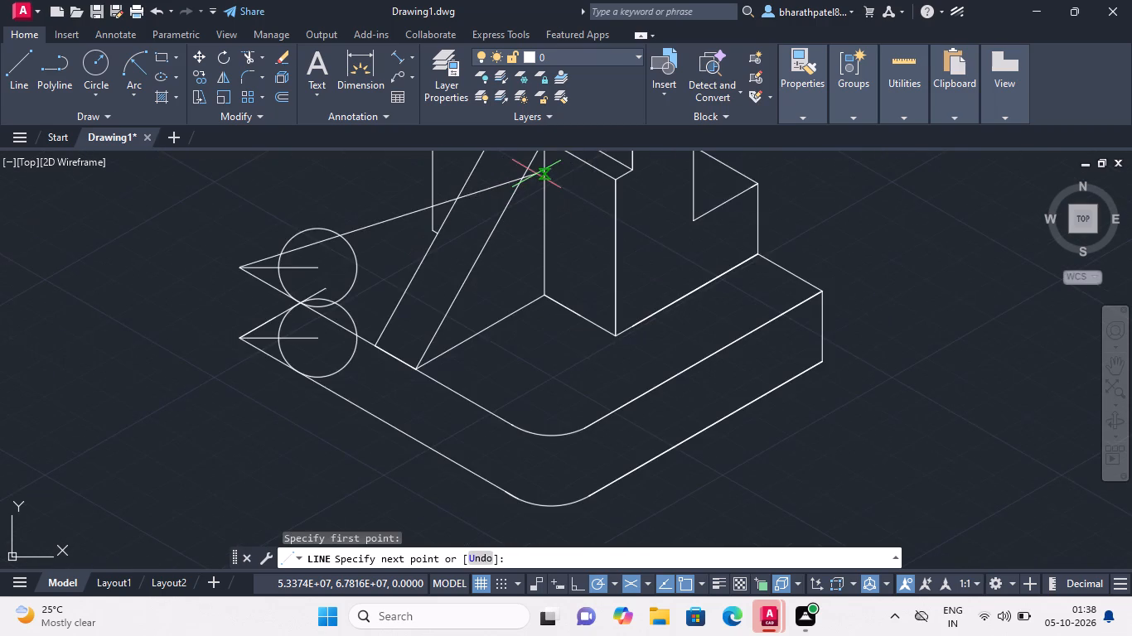
{"action": "scroll", "coordinate": [536, 171], "scroll_direction": "up", "scroll_amount": 4}
{"action": "scroll", "coordinate": [535, 196], "scroll_direction": "down", "scroll_amount": 9}
{"action": "scroll", "coordinate": [525, 229], "scroll_direction": "up", "scroll_amount": 3}
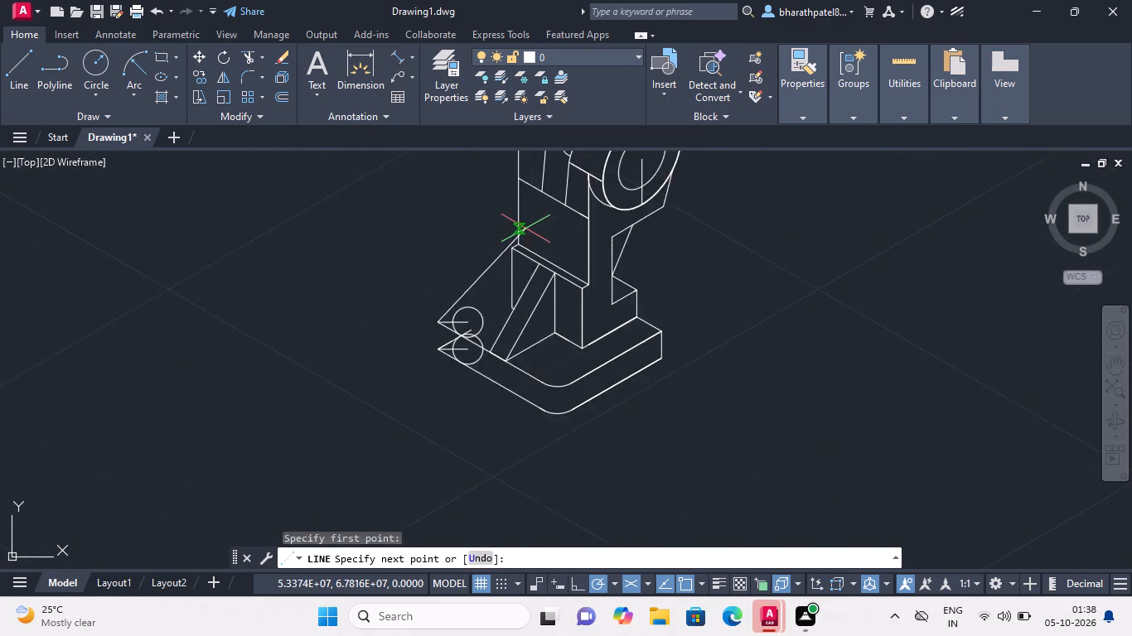
{"action": "scroll", "coordinate": [525, 229], "scroll_direction": "up", "scroll_amount": 1}
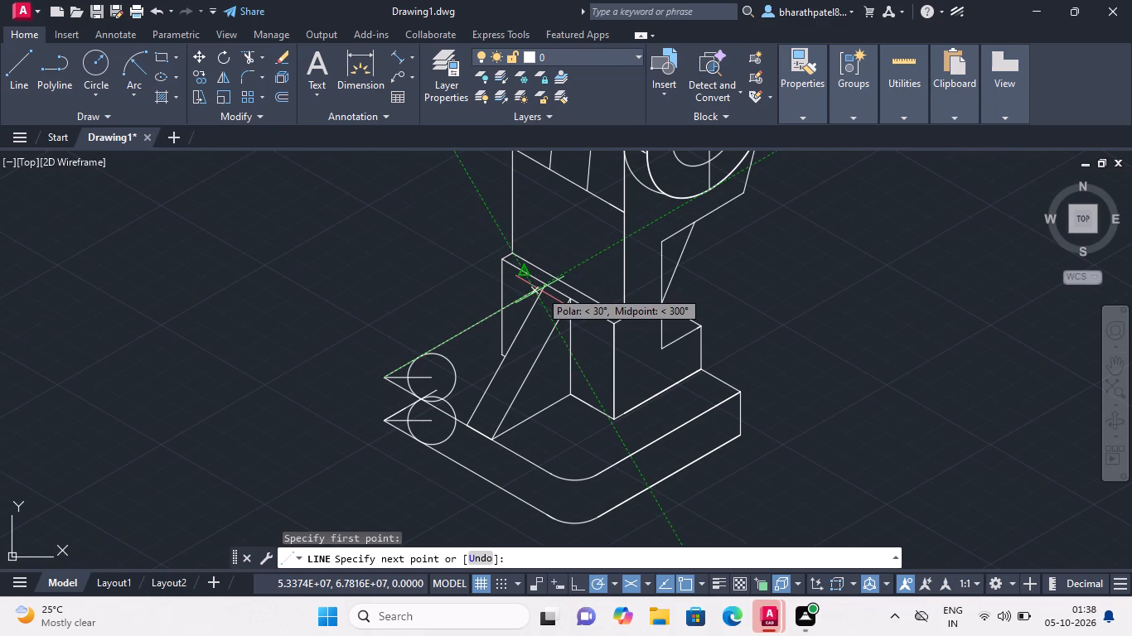
{"action": "left_click", "coordinate": [539, 290]}
{"action": "key", "text": "Escape"}
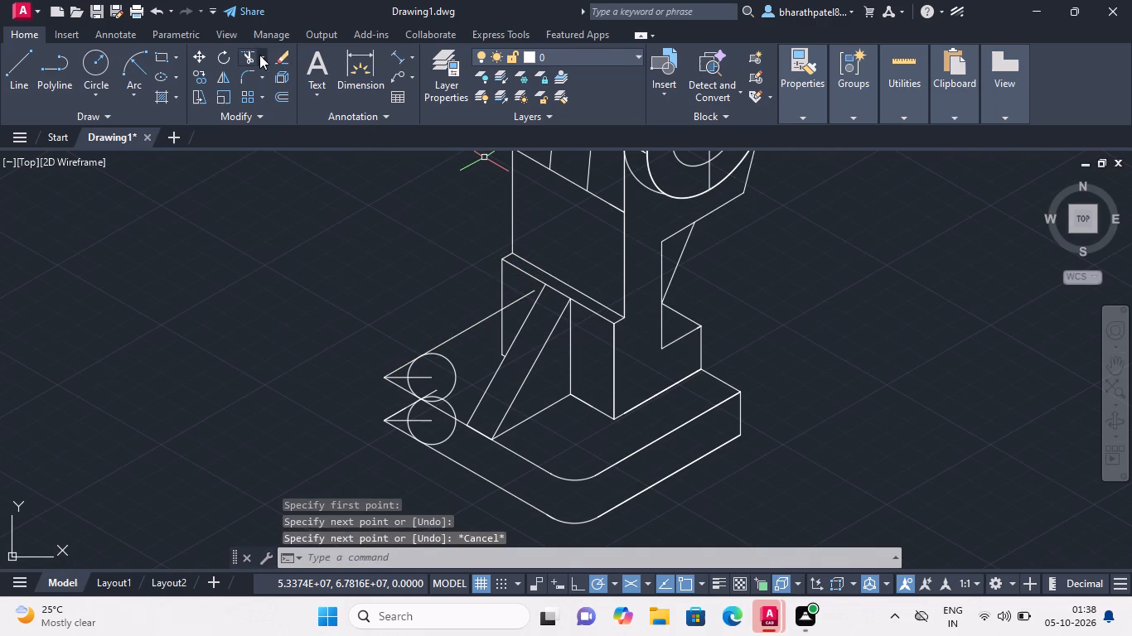
Trim the part of the new 30° edge that runs across the upright block's face.
{"action": "left_click", "coordinate": [254, 55]}
{"action": "left_click", "coordinate": [519, 302]}
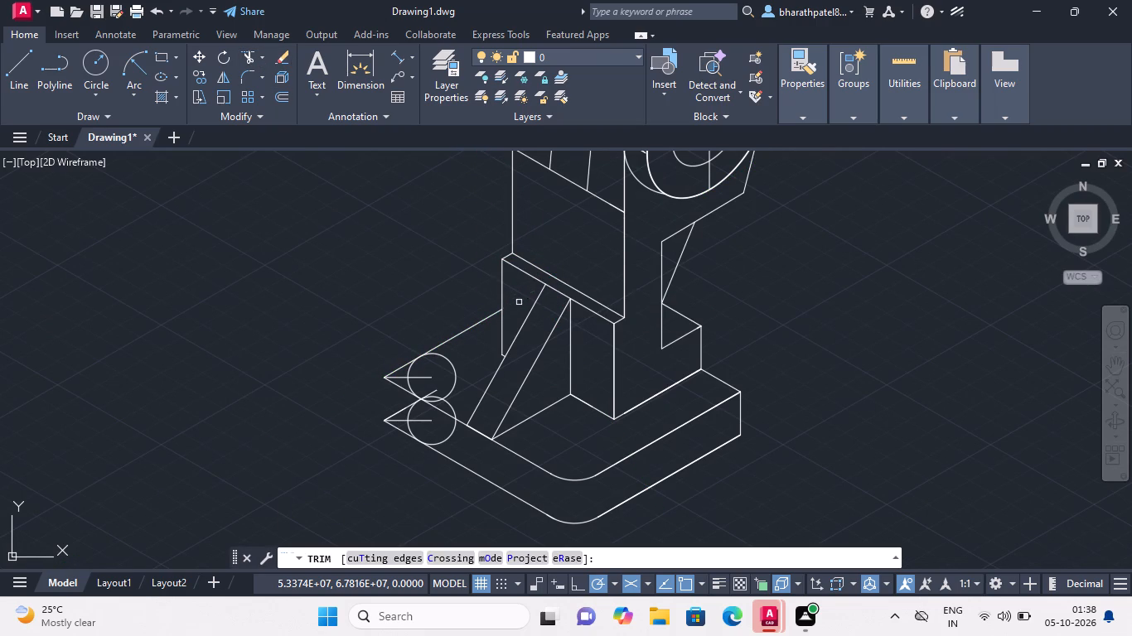
{"action": "scroll", "coordinate": [447, 387], "scroll_direction": "up", "scroll_amount": 2}
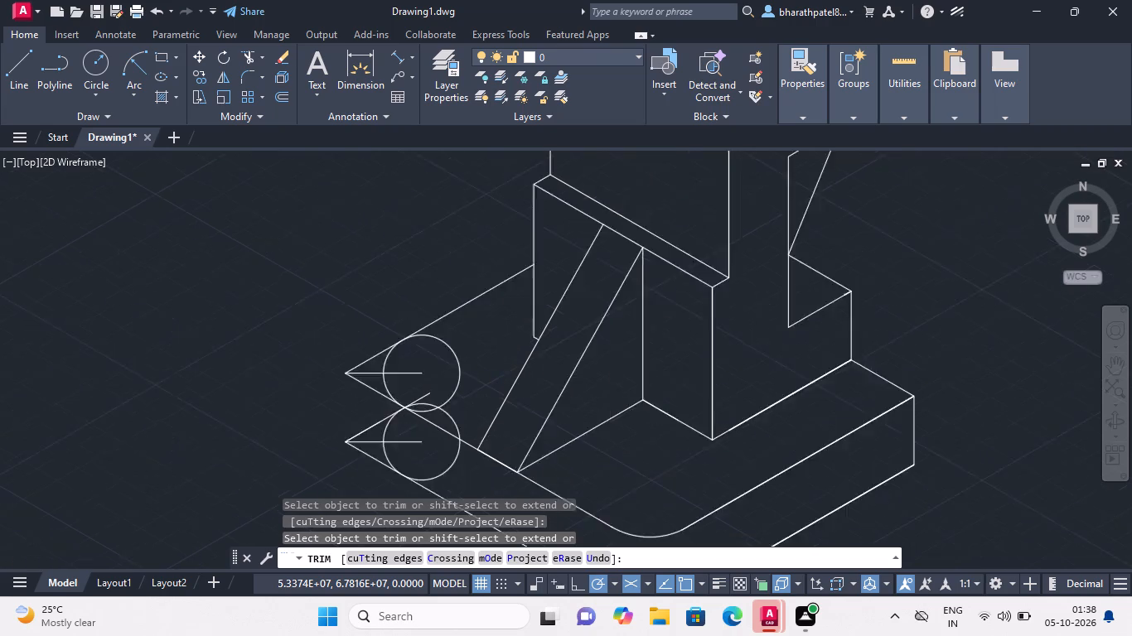
{"action": "scroll", "coordinate": [447, 387], "scroll_direction": "up", "scroll_amount": 2}
{"action": "scroll", "coordinate": [443, 373], "scroll_direction": "down", "scroll_amount": 4}
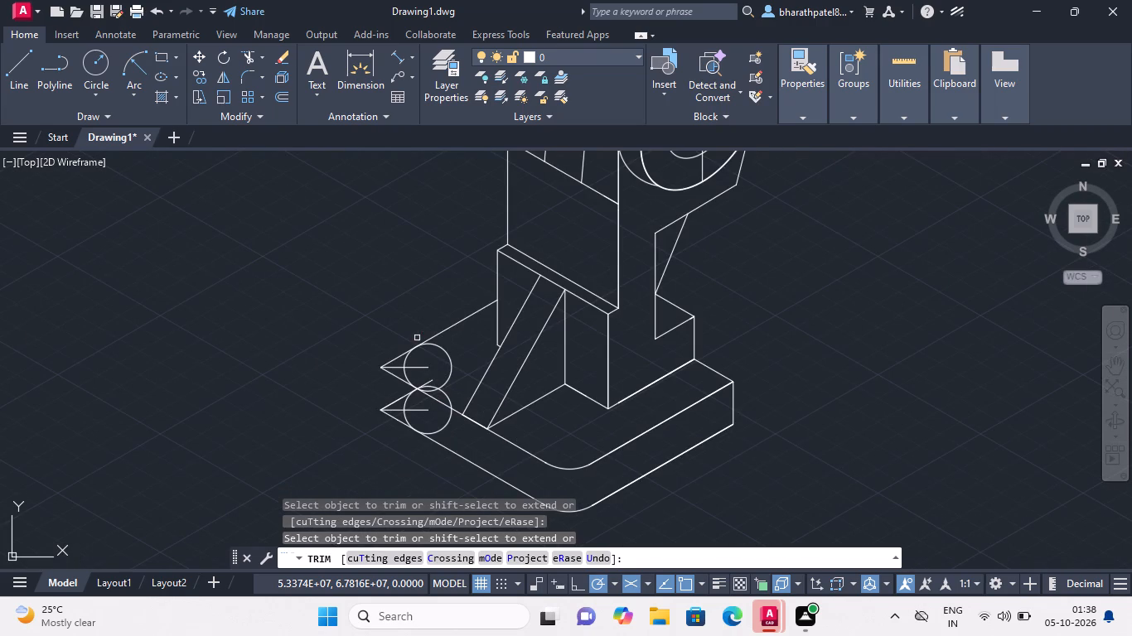
Trim away the top outline's horizontal guide line, the slanted line's overshoot and the bottom guide's part inside its circle.
{"action": "scroll", "coordinate": [409, 399], "scroll_direction": "up", "scroll_amount": 3}
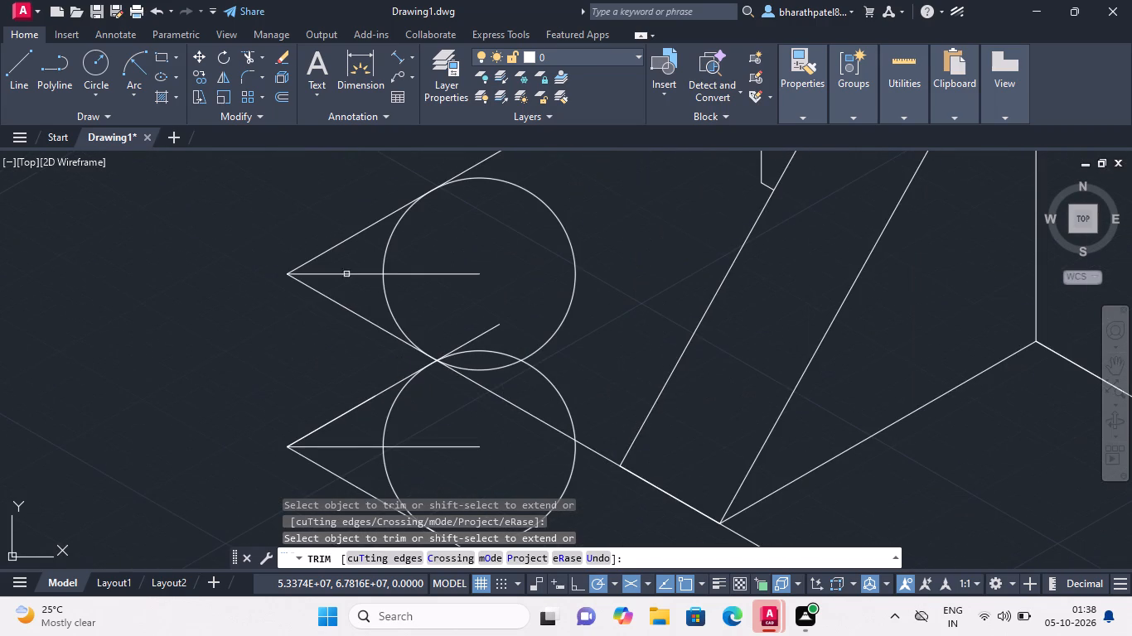
{"action": "left_click", "coordinate": [338, 275]}
{"action": "left_click", "coordinate": [404, 276]}
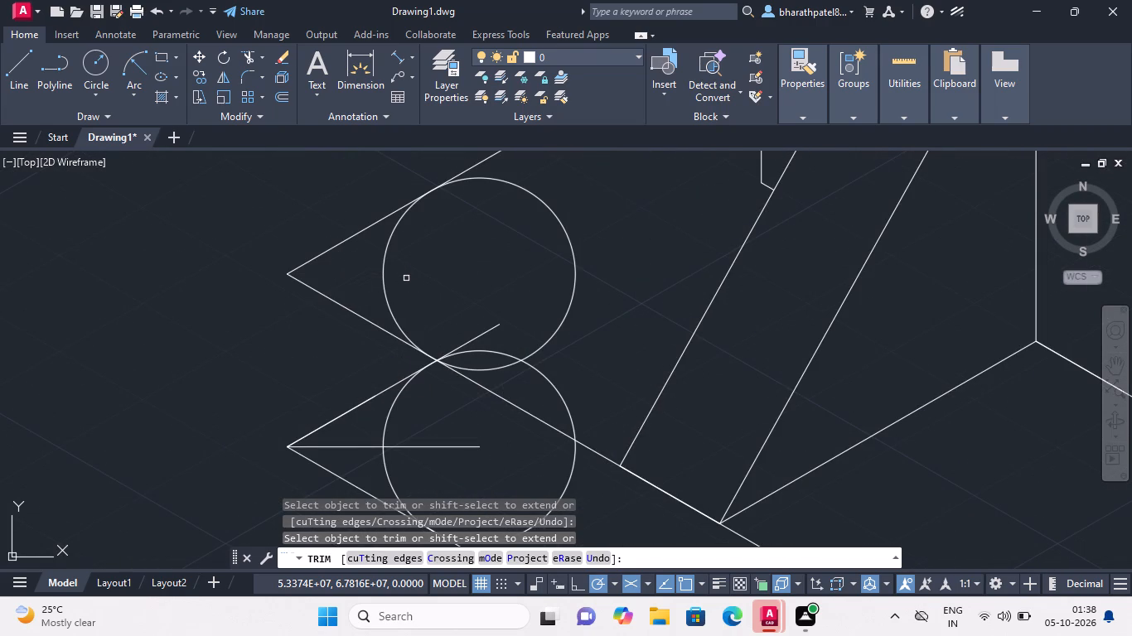
{"action": "left_click", "coordinate": [481, 333]}
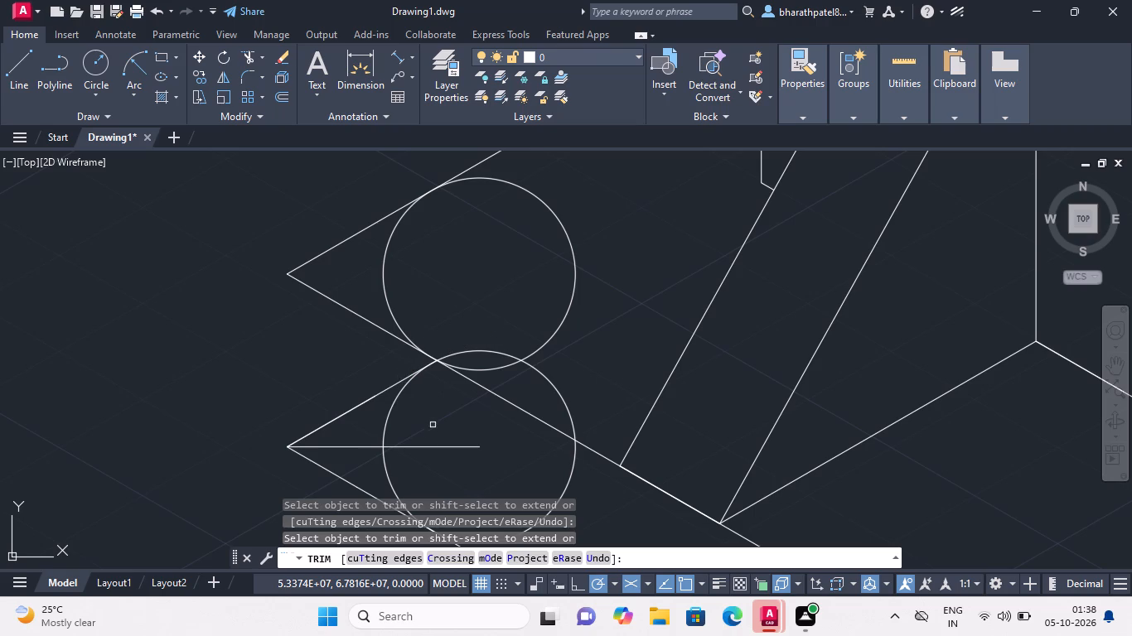
{"action": "left_click", "coordinate": [430, 446]}
Trim the bottom outline's left corner lines and the inner part of the lower circle, leaving the outer corner arc.
{"action": "left_click", "coordinate": [353, 377]}
{"action": "left_click", "coordinate": [336, 481]}
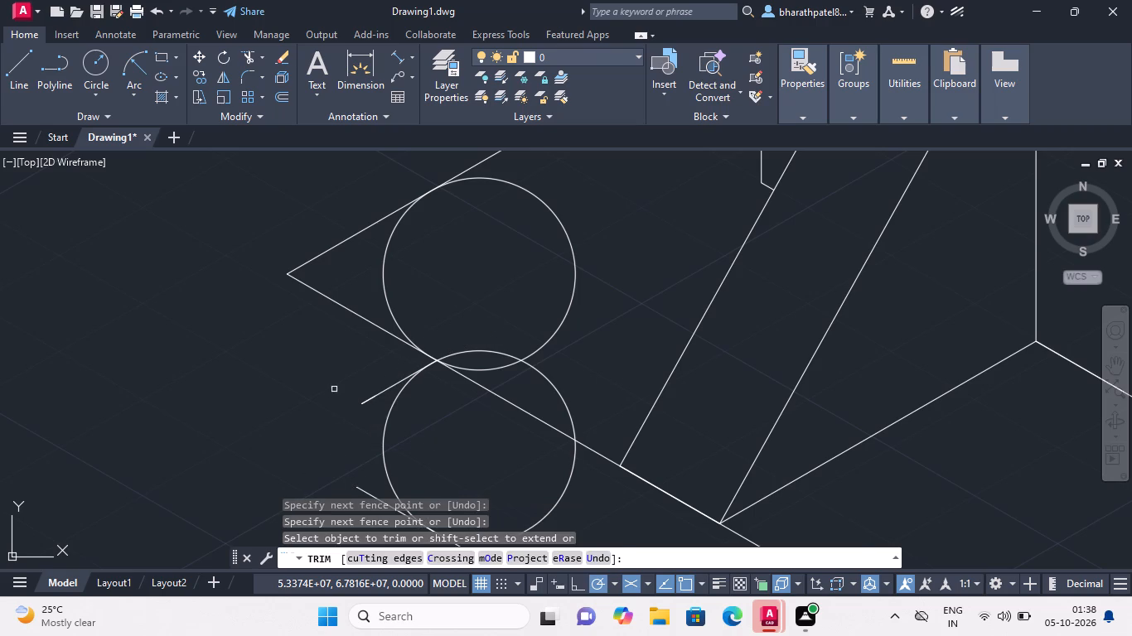
{"action": "scroll", "coordinate": [334, 377], "scroll_direction": "down", "scroll_amount": 2}
{"action": "scroll", "coordinate": [341, 441], "scroll_direction": "up", "scroll_amount": 2}
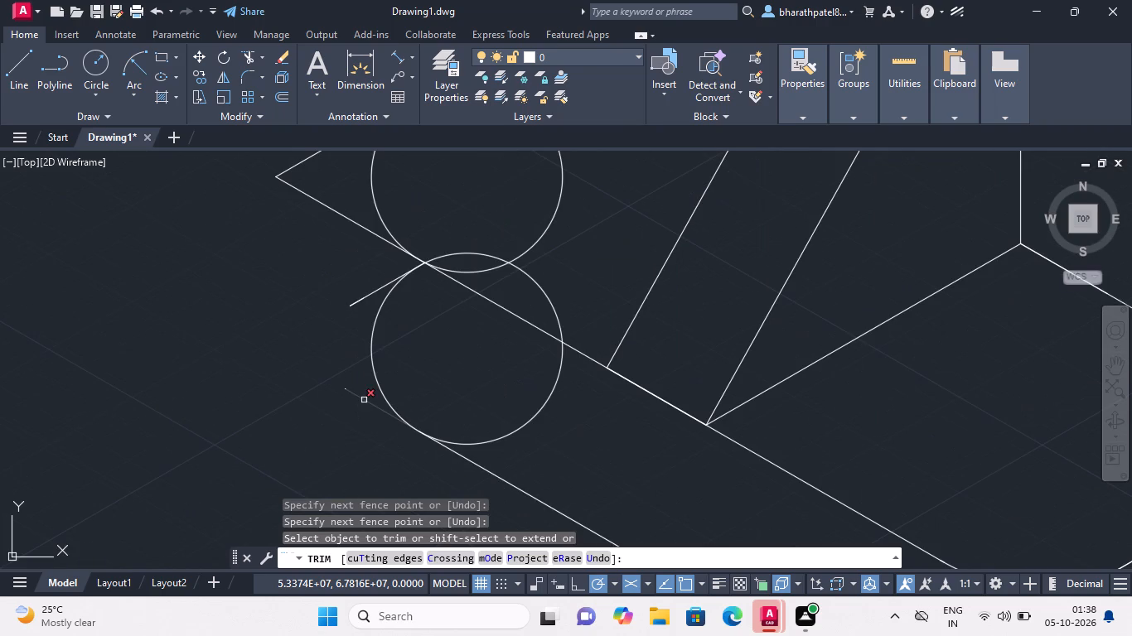
{"action": "left_click", "coordinate": [539, 284]}
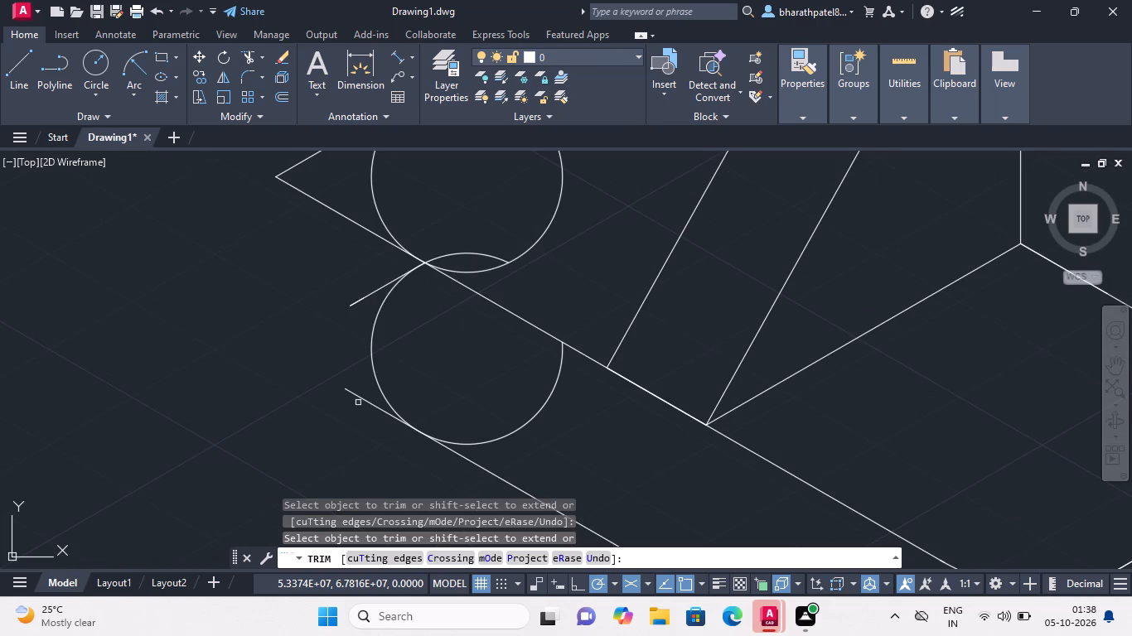
{"action": "left_click", "coordinate": [497, 399]}
{"action": "left_click", "coordinate": [557, 459]}
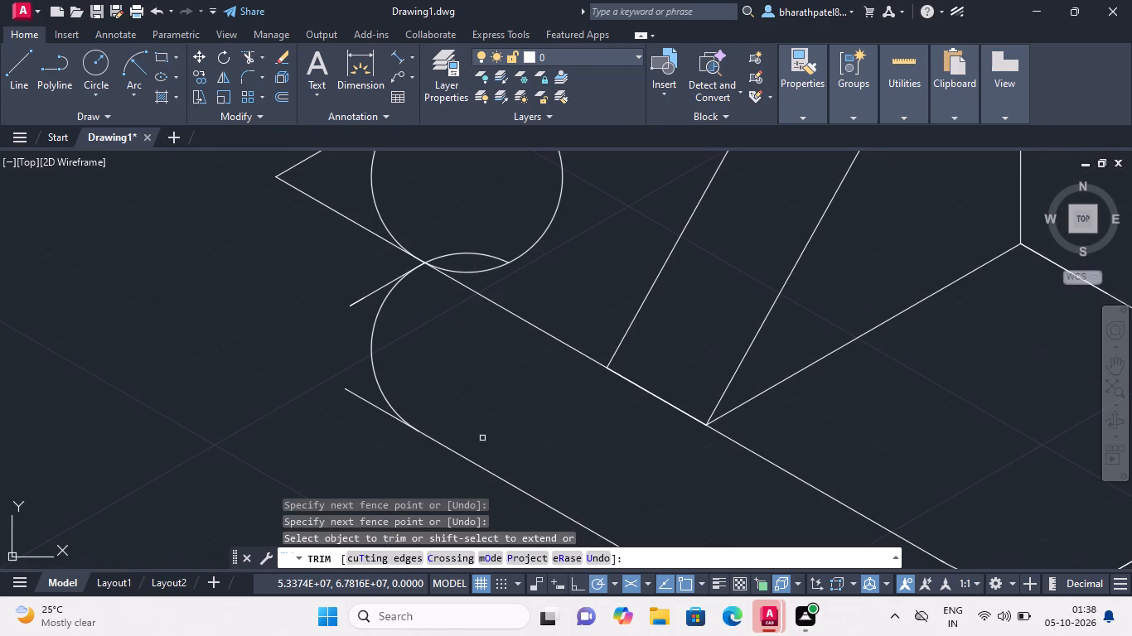
{"action": "left_click", "coordinate": [376, 405]}
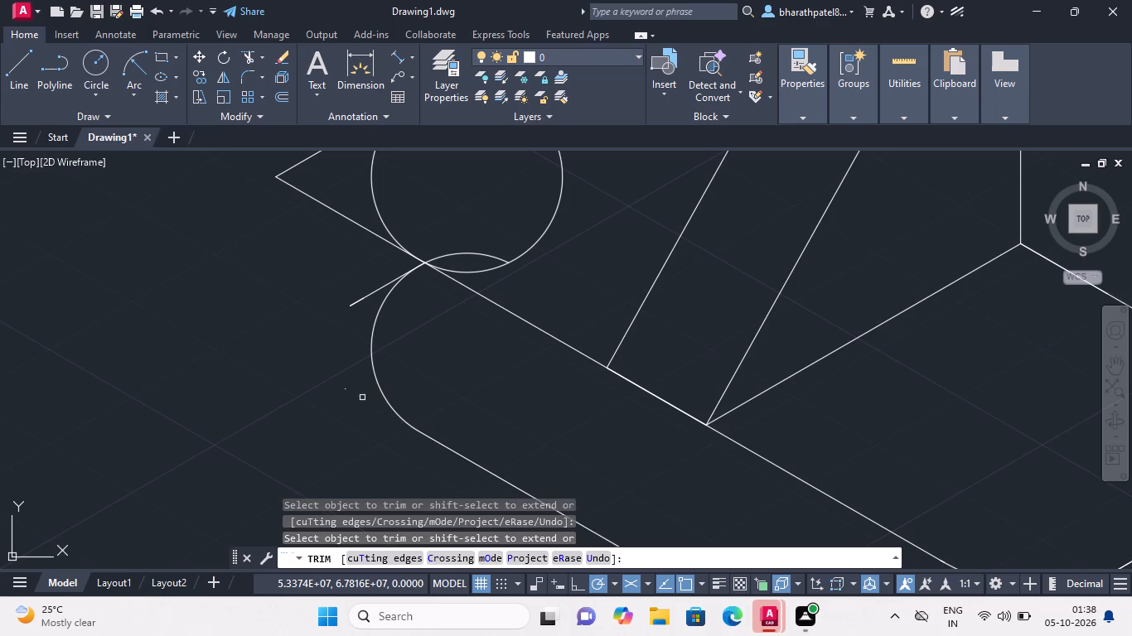
{"action": "triple_click", "coordinate": [342, 388]}
{"action": "triple_click", "coordinate": [344, 388]}
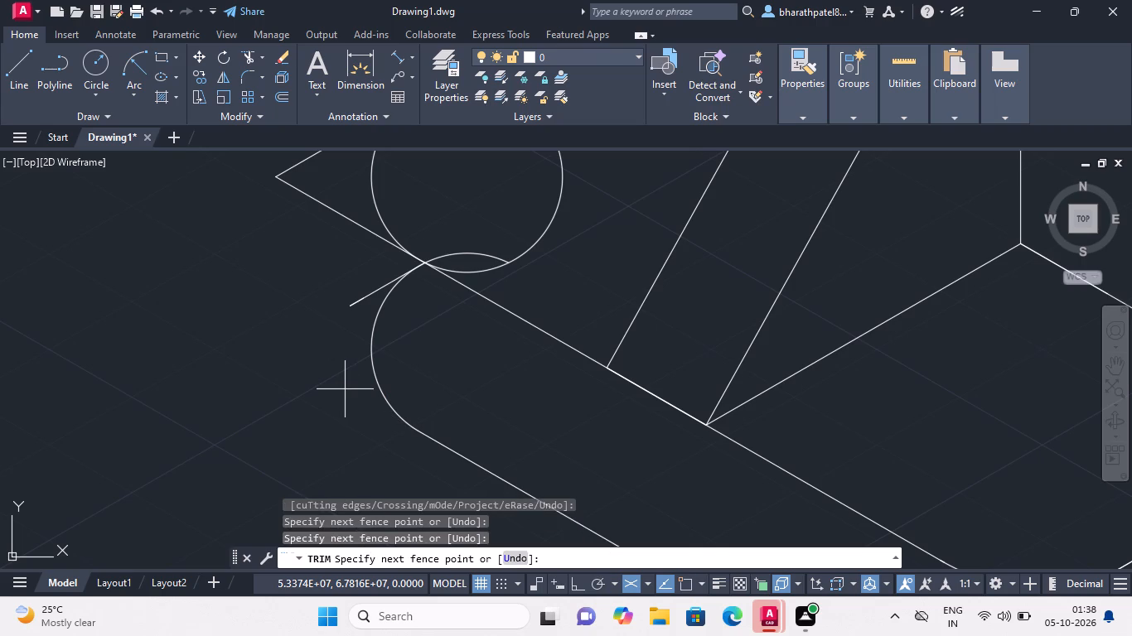
{"action": "left_click", "coordinate": [345, 389]}
{"action": "scroll", "coordinate": [341, 389], "scroll_direction": "down", "scroll_amount": 2}
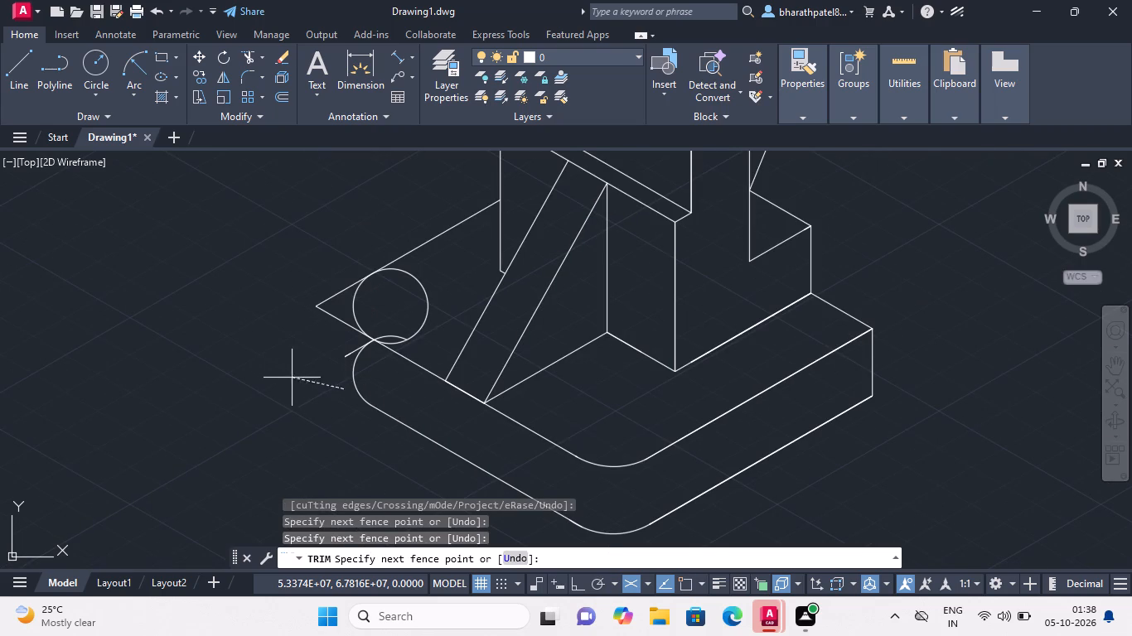
{"action": "left_click", "coordinate": [292, 378]}
Trim the top outline's pointed left corner back to its radius 10 circle.
{"action": "left_click", "coordinate": [335, 268]}
{"action": "left_click", "coordinate": [337, 388]}
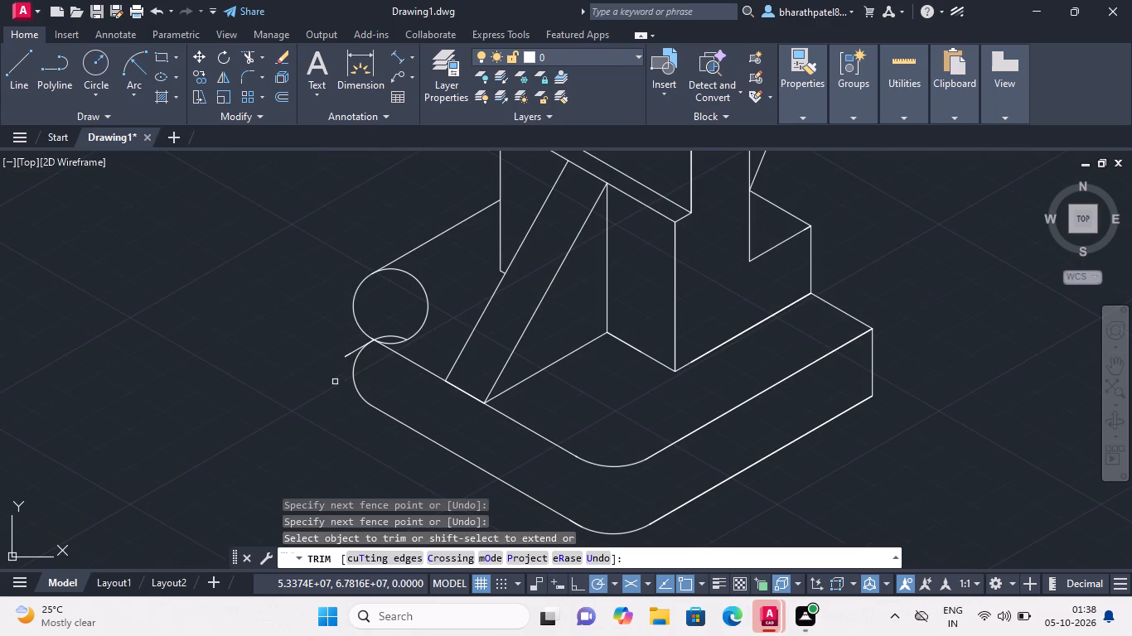
Trim the remaining slanted stub and the lower circle's leftover arc above the top outline's front-left edge.
{"action": "left_click", "coordinate": [354, 351]}
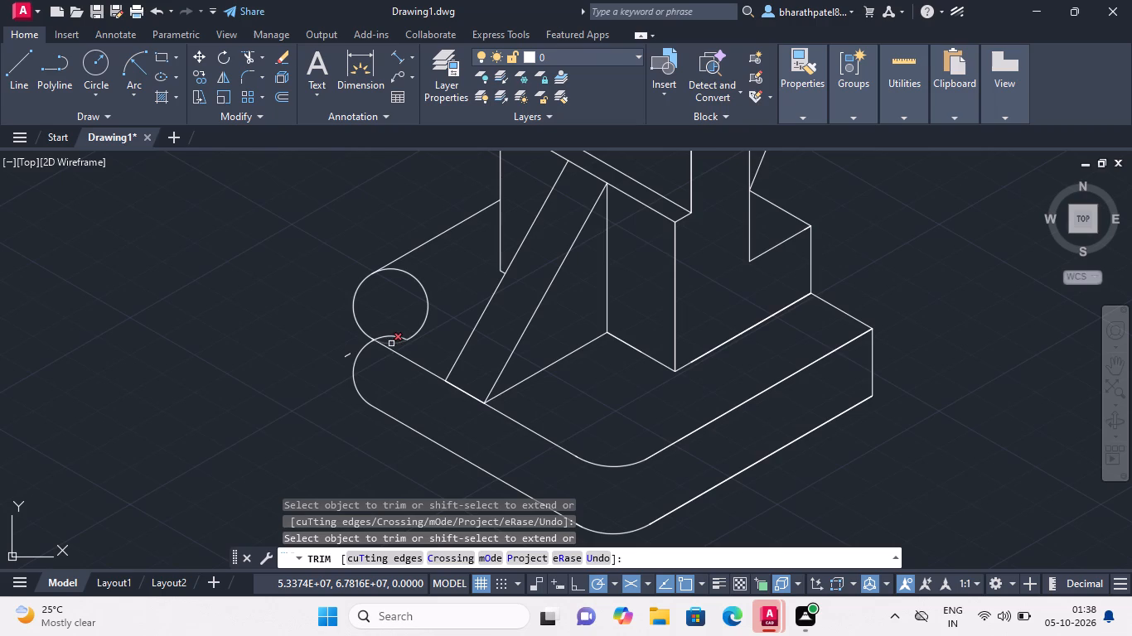
{"action": "left_click", "coordinate": [391, 339]}
{"action": "left_click", "coordinate": [346, 355]}
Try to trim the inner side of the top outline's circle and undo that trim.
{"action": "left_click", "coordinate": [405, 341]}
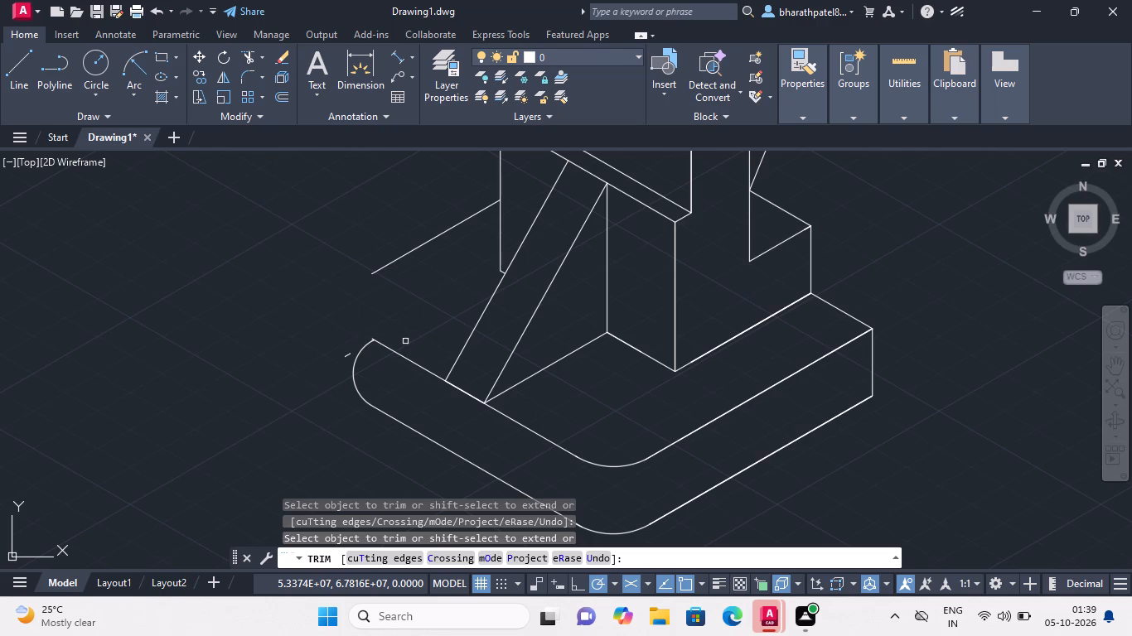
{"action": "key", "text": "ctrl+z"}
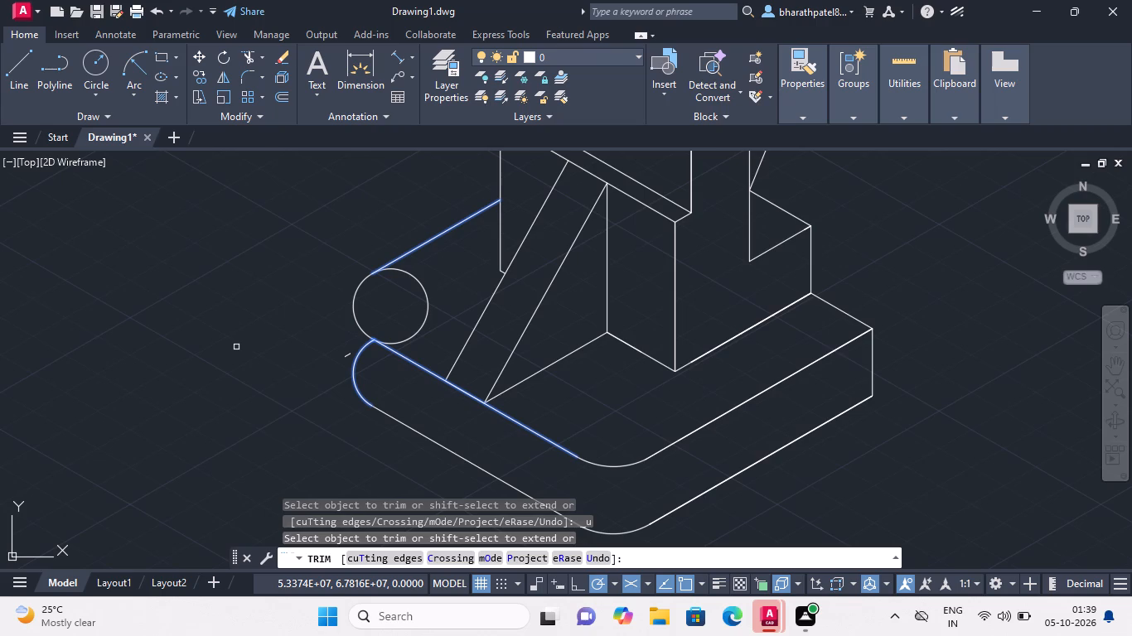
Undo all the trims made at the left corner of the base's top and bottom outlines and end the Trim command.
{"action": "key", "text": "ctrl+z"}
{"action": "key", "text": "ctrl+z"}
{"action": "key", "text": "ctrl+z"}
{"action": "key", "text": "ctrl+z"}
{"action": "key", "text": "ctrl+z"}
{"action": "key", "text": "ctrl+z"}
{"action": "key", "text": "ctrl+z"}
{"action": "key", "text": "ctrl+z"}
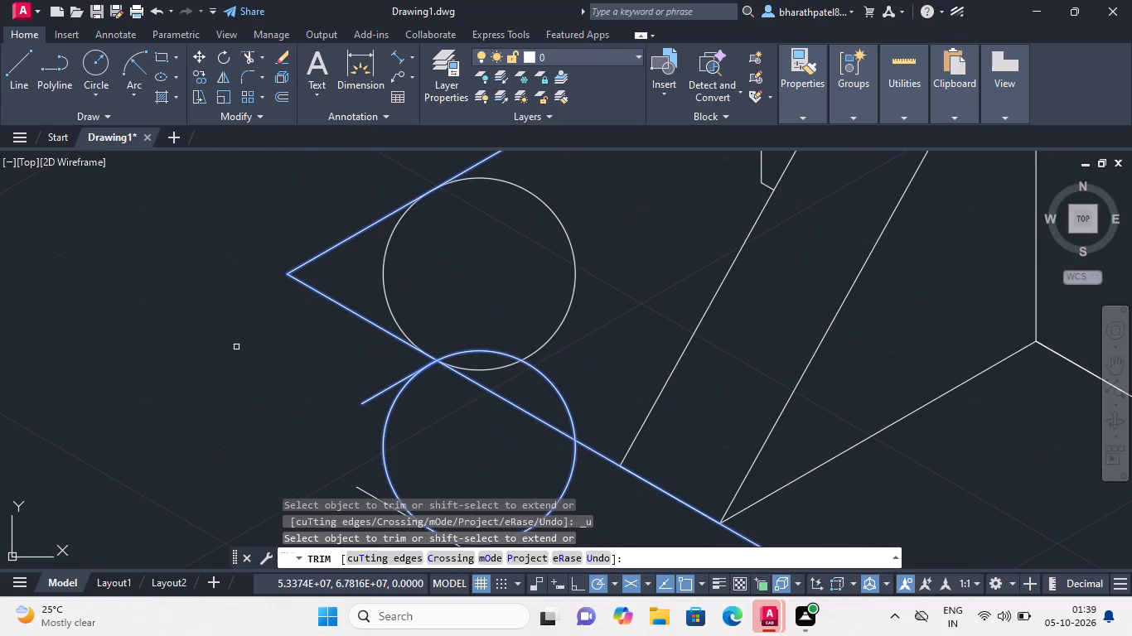
{"action": "key", "text": "ctrl+z"}
{"action": "key", "text": "ctrl+z"}
{"action": "key", "text": "ctrl+z"}
{"action": "key", "text": "ctrl+z"}
{"action": "key", "text": "ctrl+z"}
{"action": "key", "text": "ctrl+z"}
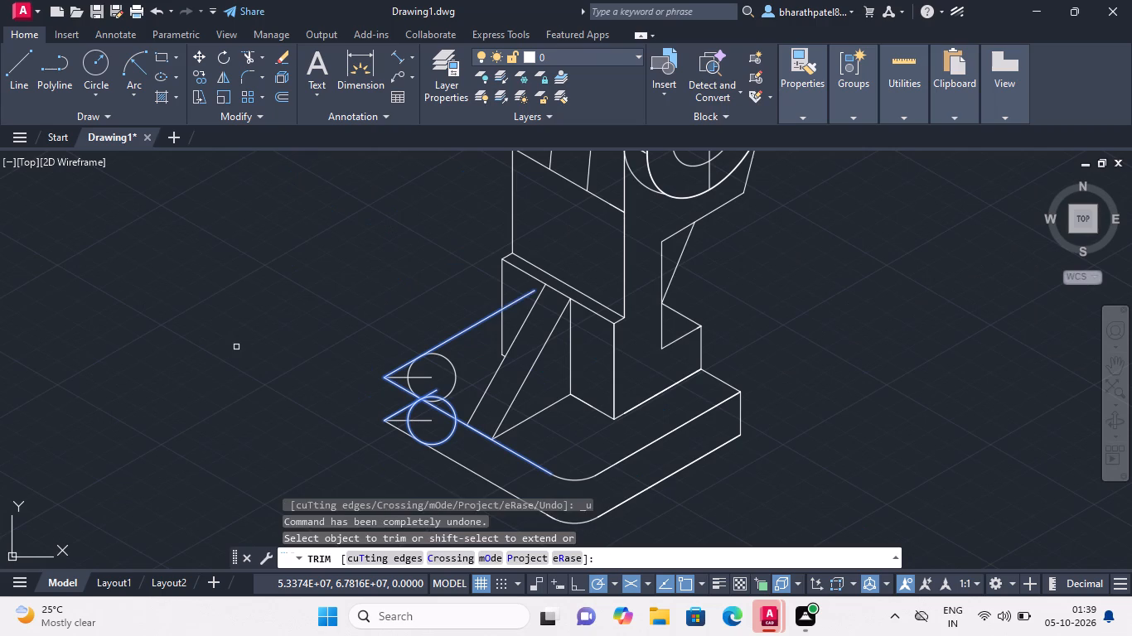
{"action": "key", "text": "ctrl+z"}
{"action": "key", "text": "ctrl+z"}
{"action": "key", "text": "ctrl+z"}
{"action": "key", "text": "ctrl+z"}
{"action": "key", "text": "ctrl+z"}
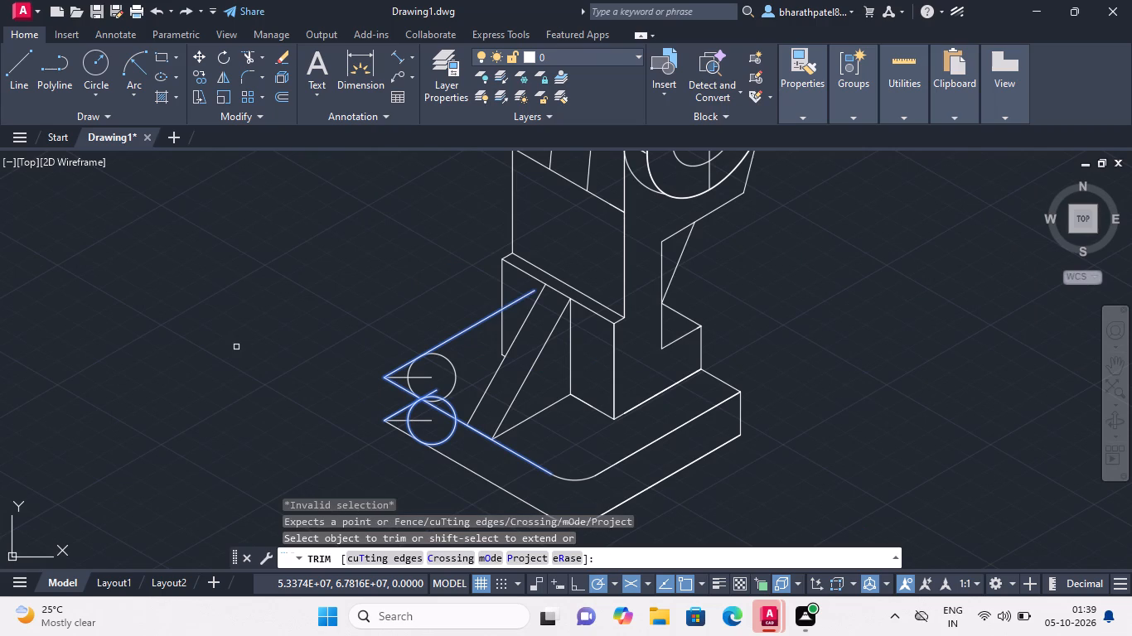
{"action": "key", "text": "ctrl+z"}
{"action": "key", "text": "ctrl+z"}
{"action": "key", "text": "ctrl+z"}
{"action": "key", "text": "Escape"}
{"action": "key", "text": "Escape"}
{"action": "key", "text": "Escape"}
{"action": "key", "text": "Escape"}
{"action": "key", "text": "Escape"}
{"action": "key", "text": "Escape"}
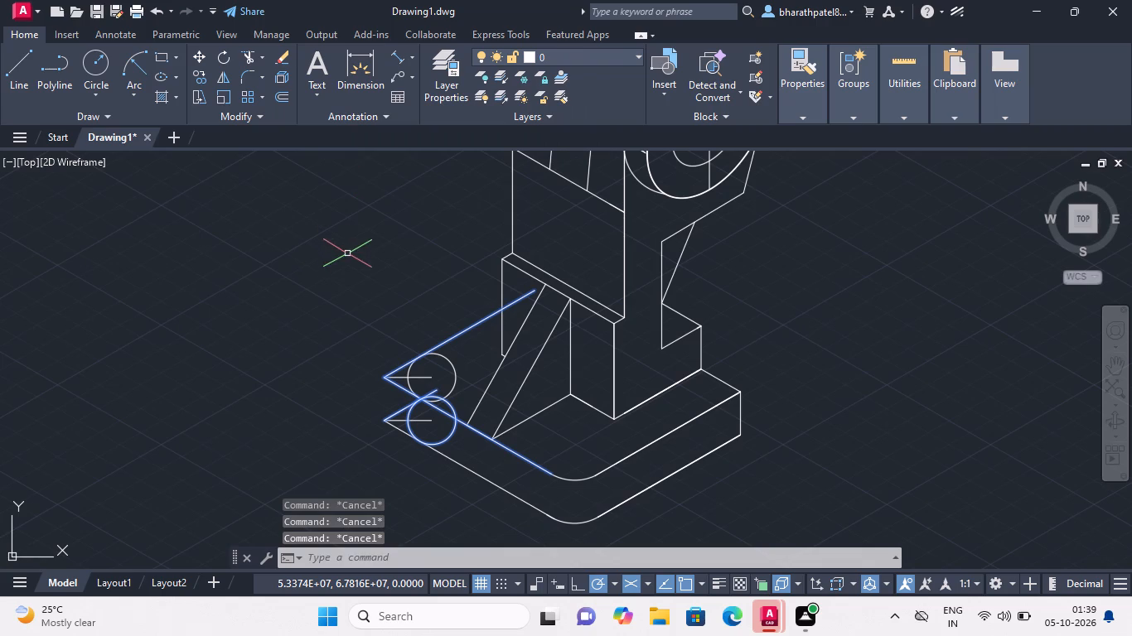
{"action": "key", "text": "Escape"}
{"action": "key", "text": "Escape"}
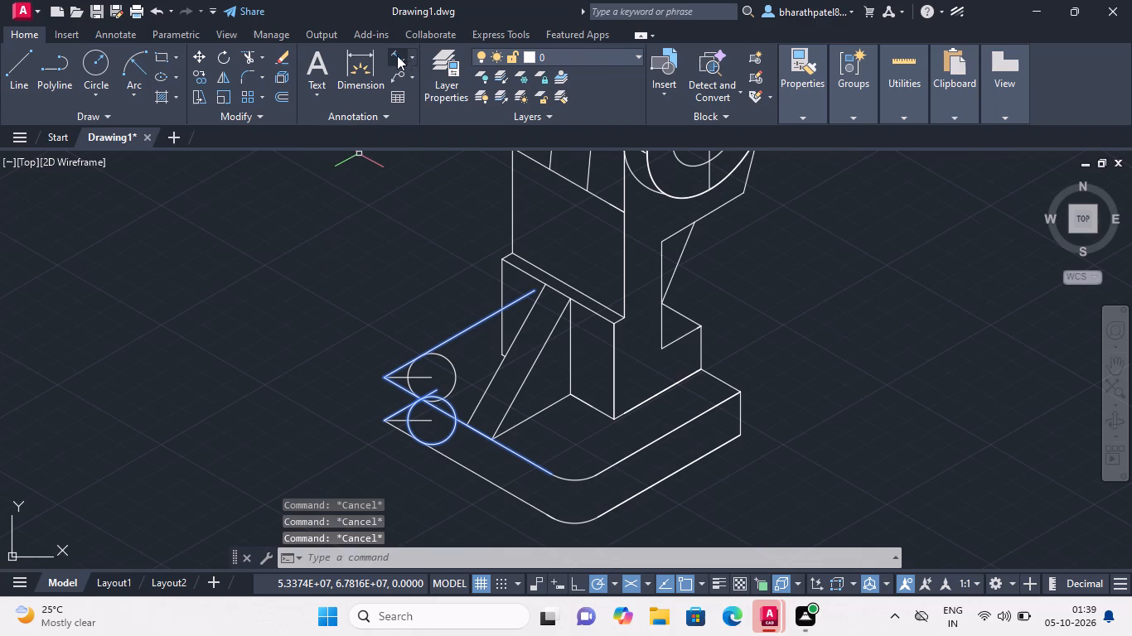
Measure the distance across the base's top face between its back-left and front-right edges with trial aligned dimensions, without placing any.
{"action": "left_click", "coordinate": [388, 52]}
{"action": "double_click", "coordinate": [458, 331]}
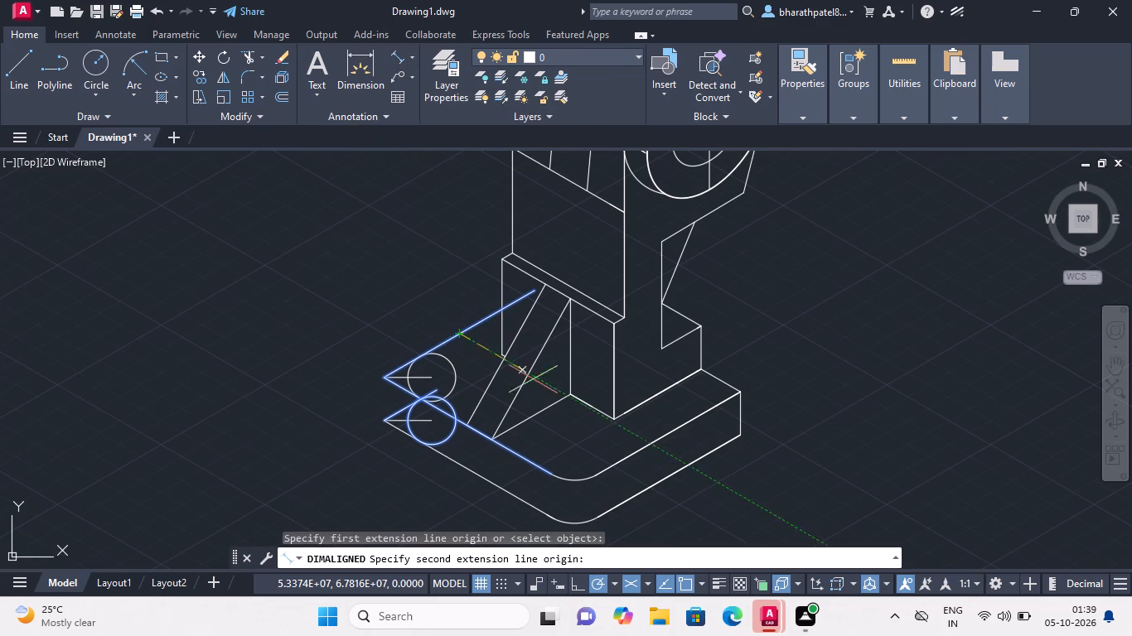
{"action": "left_click", "coordinate": [644, 447]}
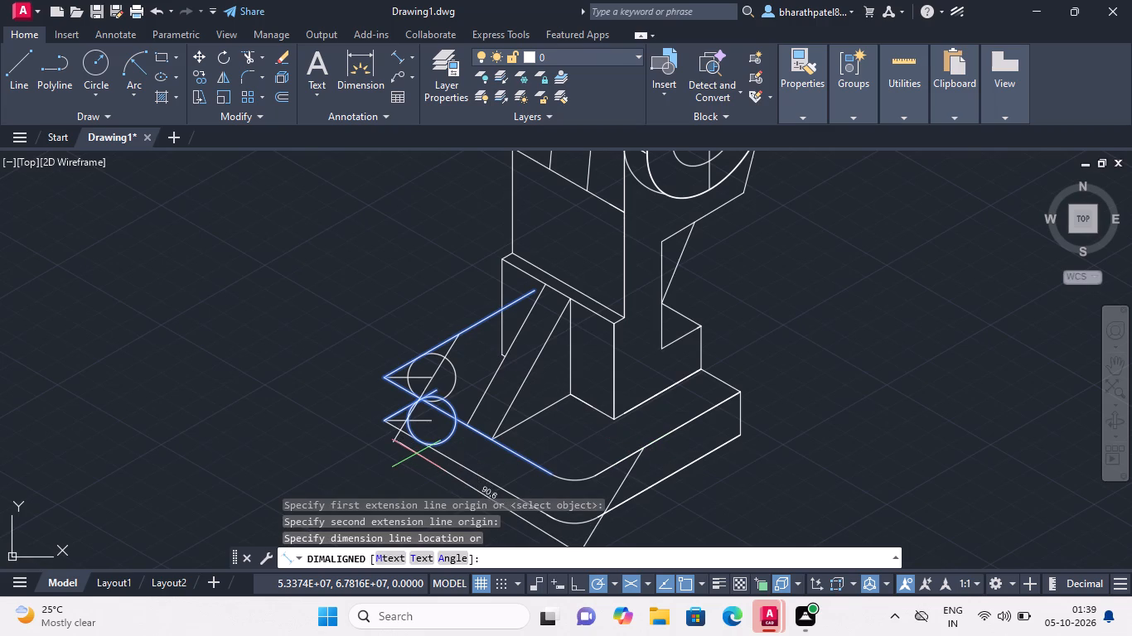
{"action": "key", "text": "Escape"}
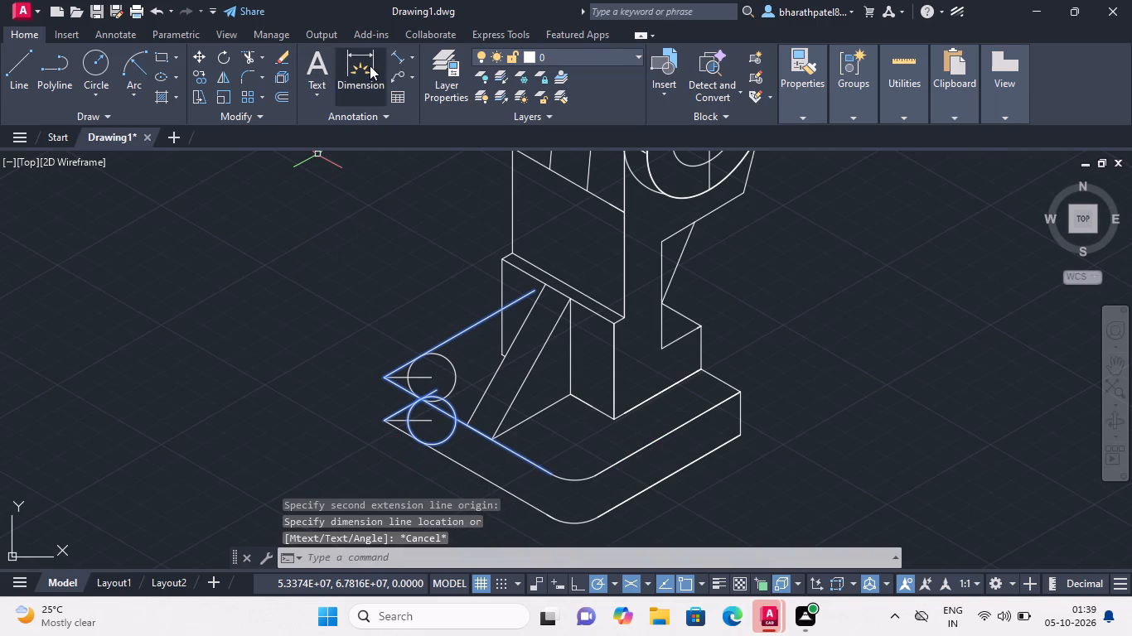
{"action": "left_click", "coordinate": [389, 53]}
{"action": "scroll", "coordinate": [638, 487], "scroll_direction": "up", "scroll_amount": 2}
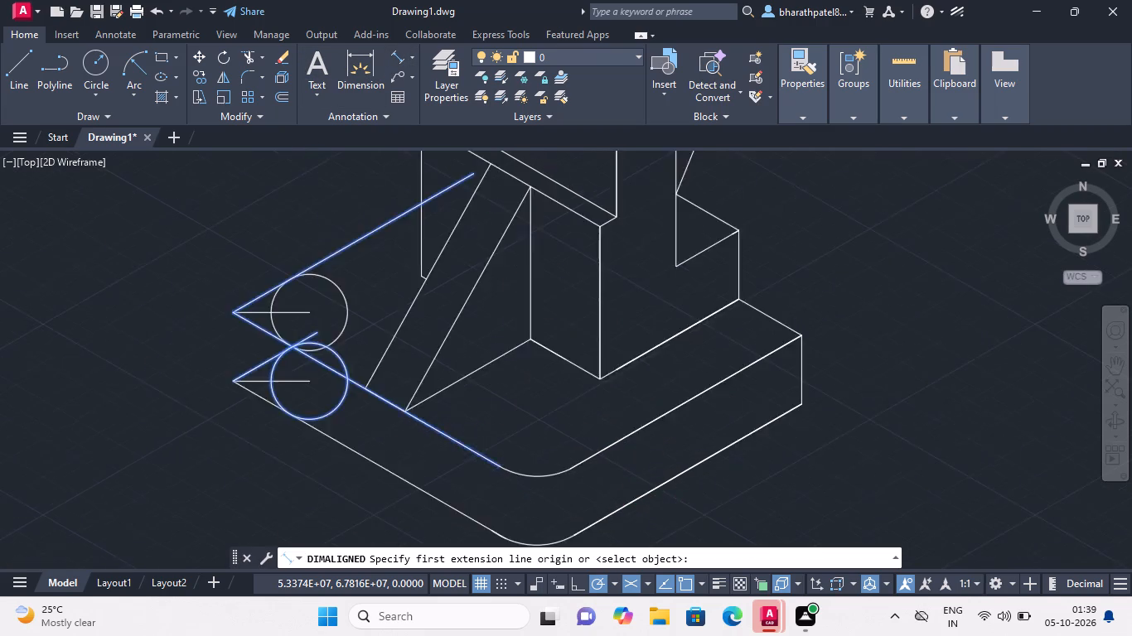
{"action": "scroll", "coordinate": [636, 484], "scroll_direction": "up", "scroll_amount": 1}
{"action": "left_click", "coordinate": [570, 391]}
{"action": "scroll", "coordinate": [568, 392], "scroll_direction": "down", "scroll_amount": 5}
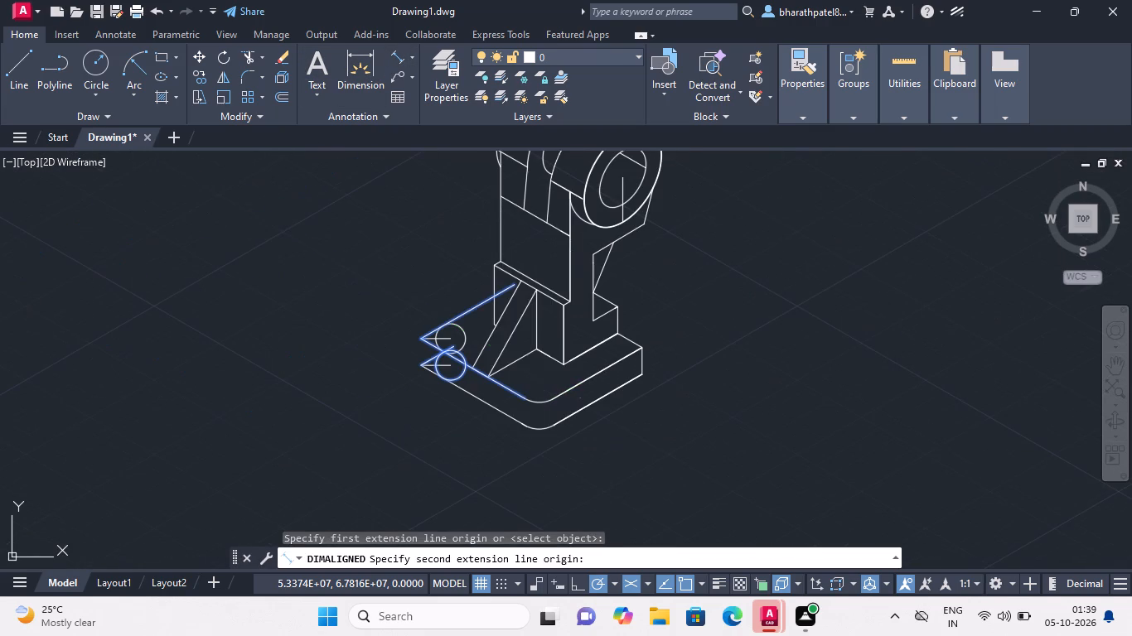
{"action": "scroll", "coordinate": [470, 306], "scroll_direction": "up", "scroll_amount": 3}
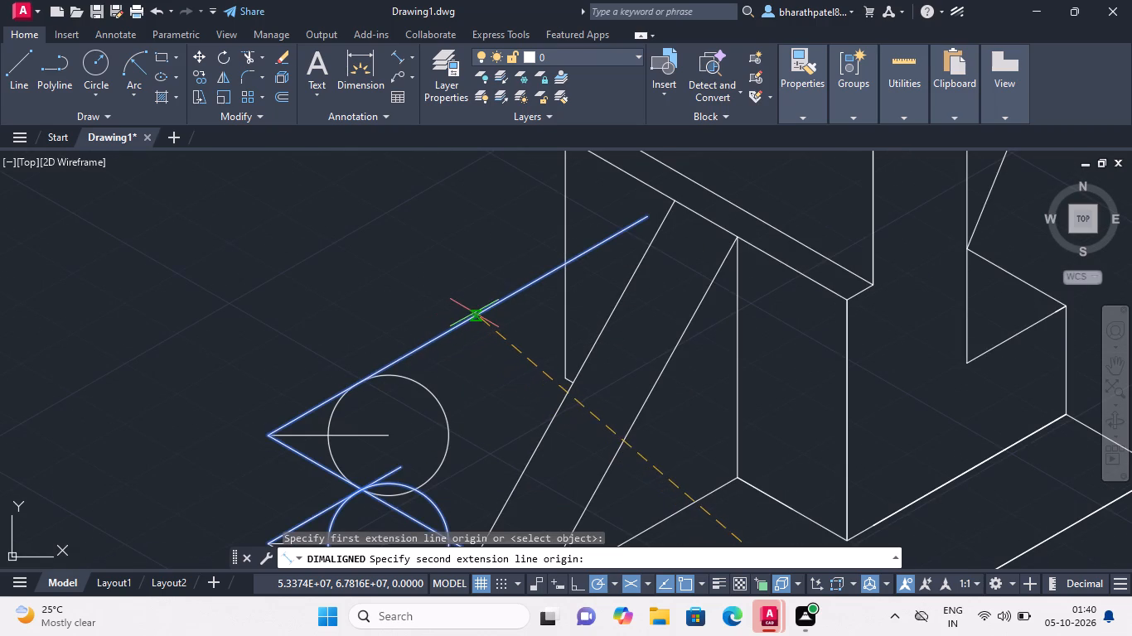
{"action": "scroll", "coordinate": [473, 316], "scroll_direction": "up", "scroll_amount": 4}
{"action": "scroll", "coordinate": [432, 330], "scroll_direction": "down", "scroll_amount": 7}
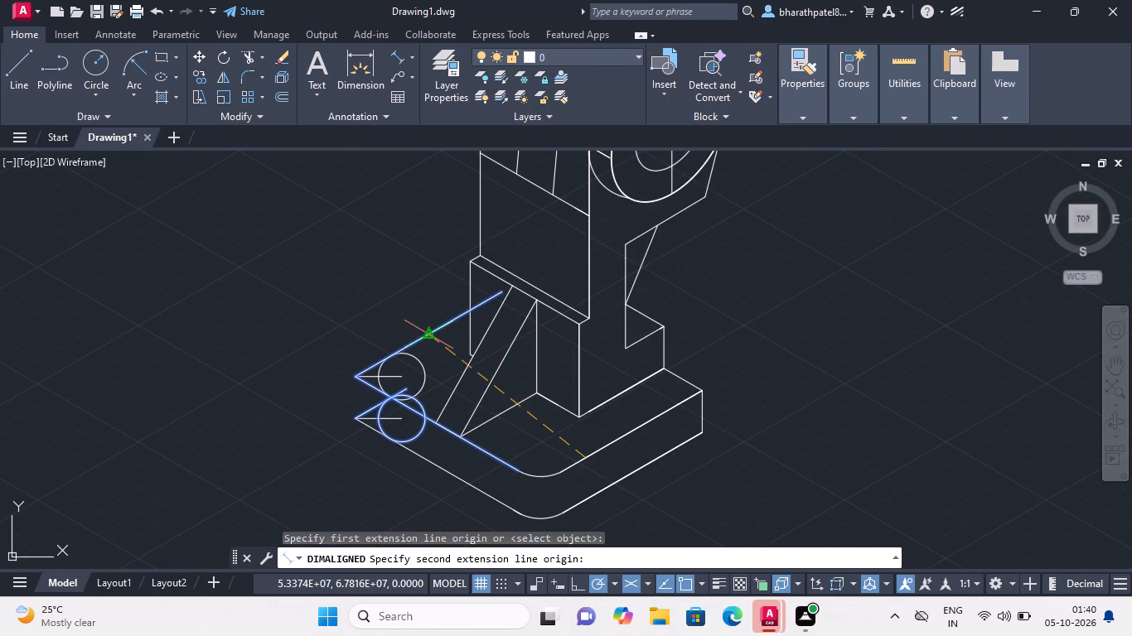
{"action": "left_click", "coordinate": [428, 338]}
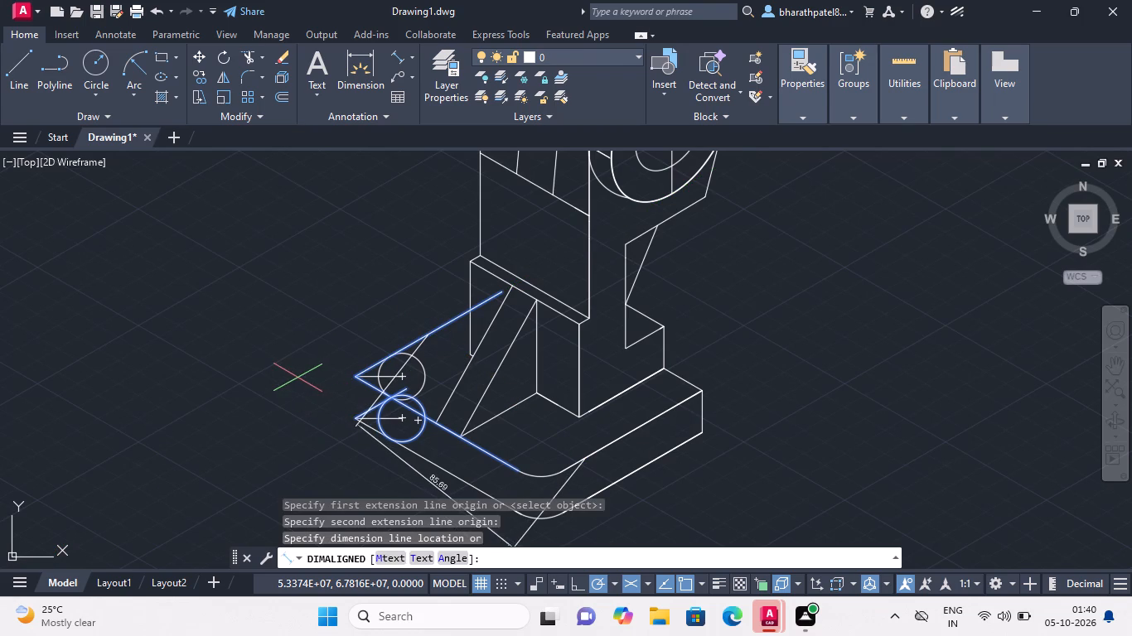
{"action": "key", "text": "Escape"}
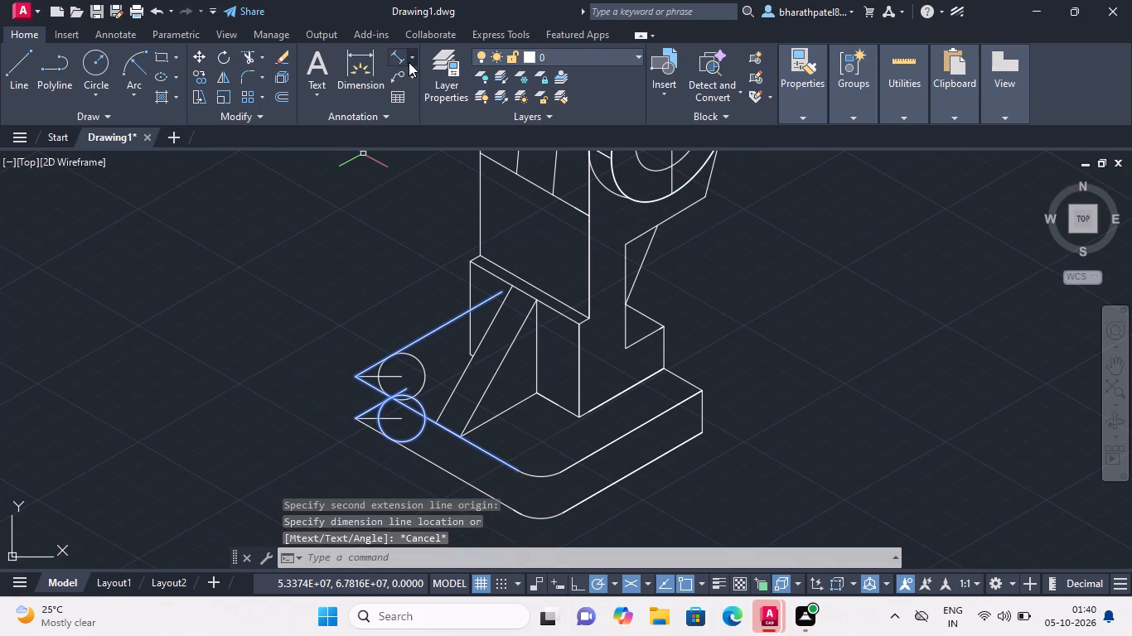
{"action": "left_click", "coordinate": [409, 59]}
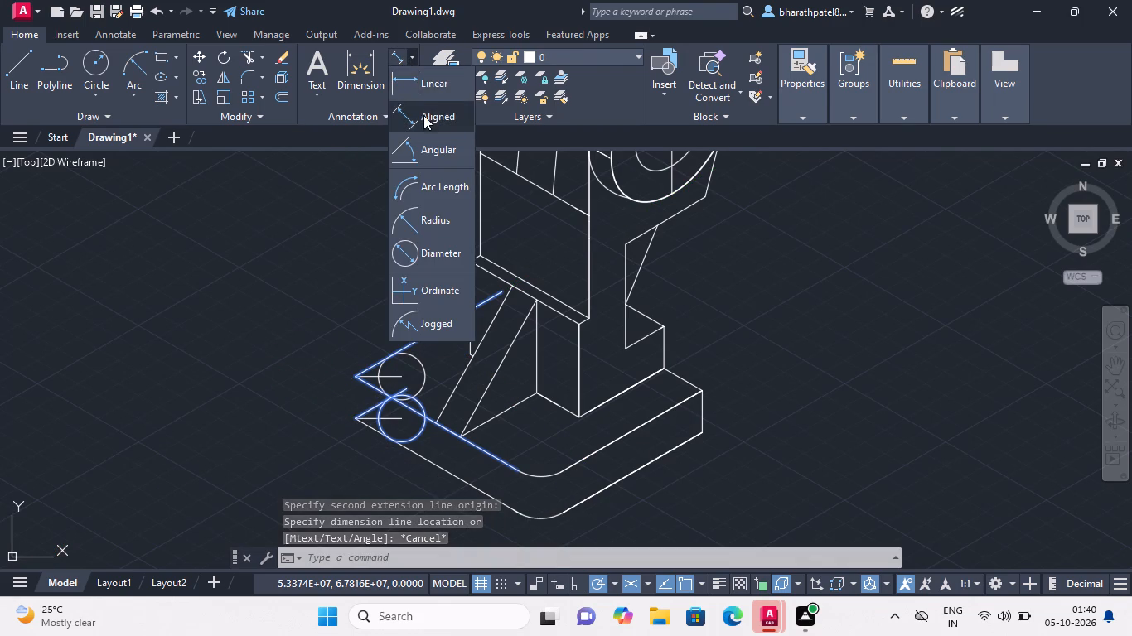
{"action": "left_click", "coordinate": [423, 118]}
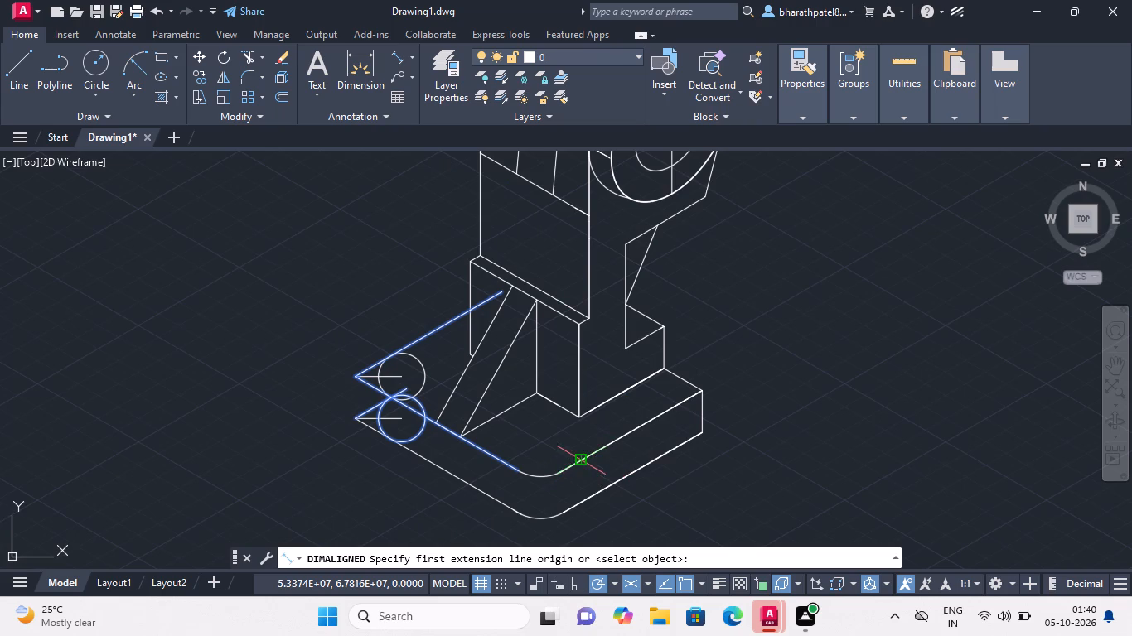
{"action": "left_click", "coordinate": [580, 460]}
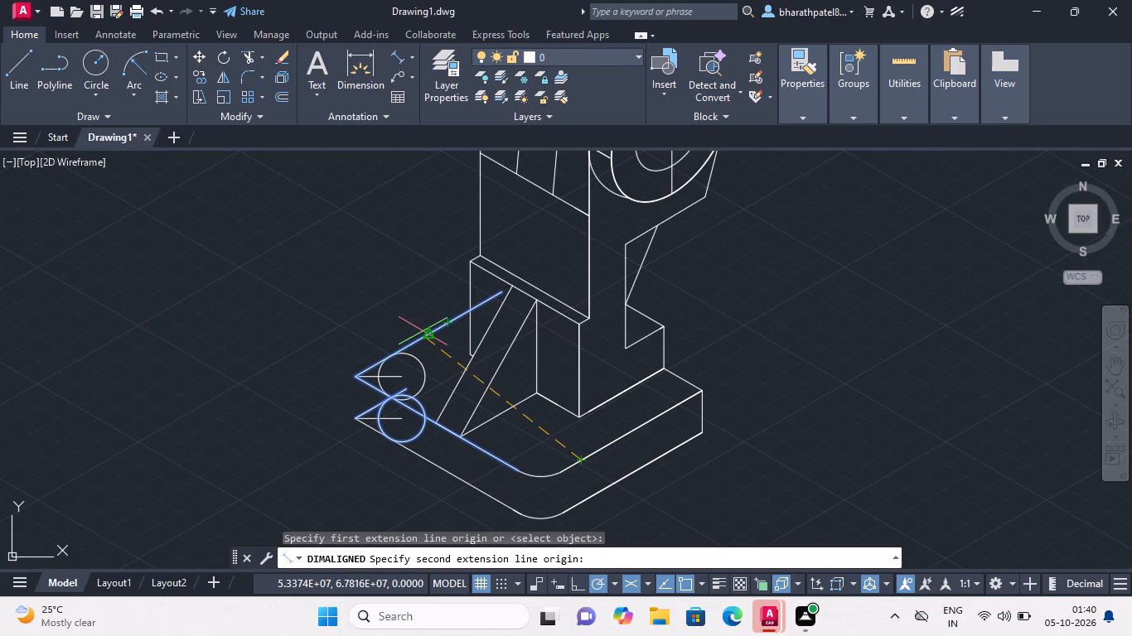
{"action": "left_click", "coordinate": [423, 330]}
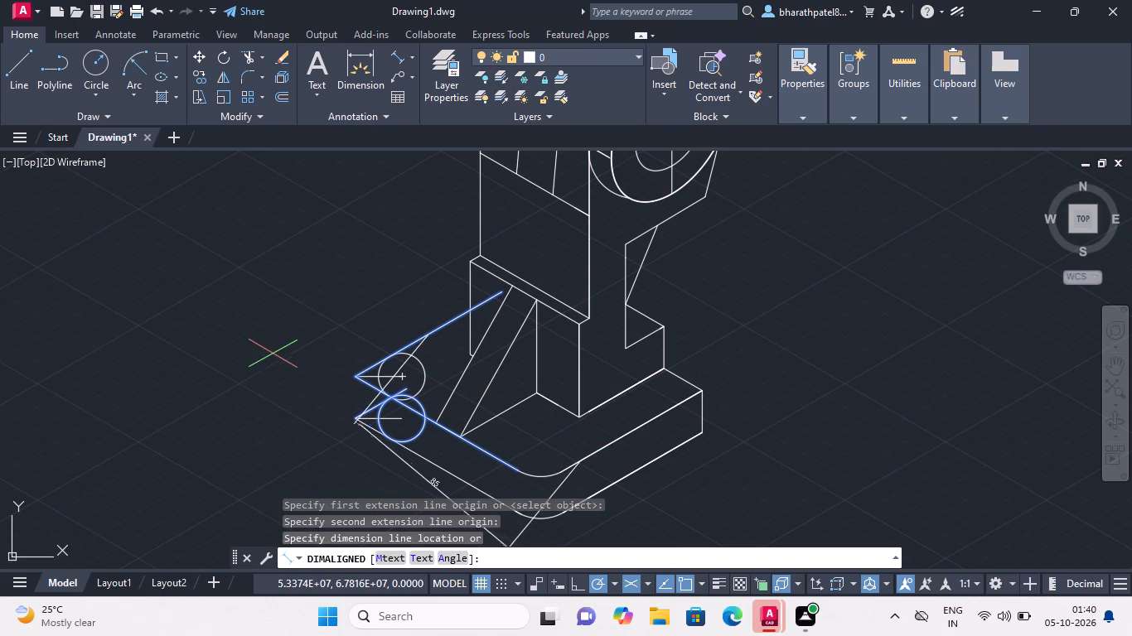
{"action": "key", "text": "Escape"}
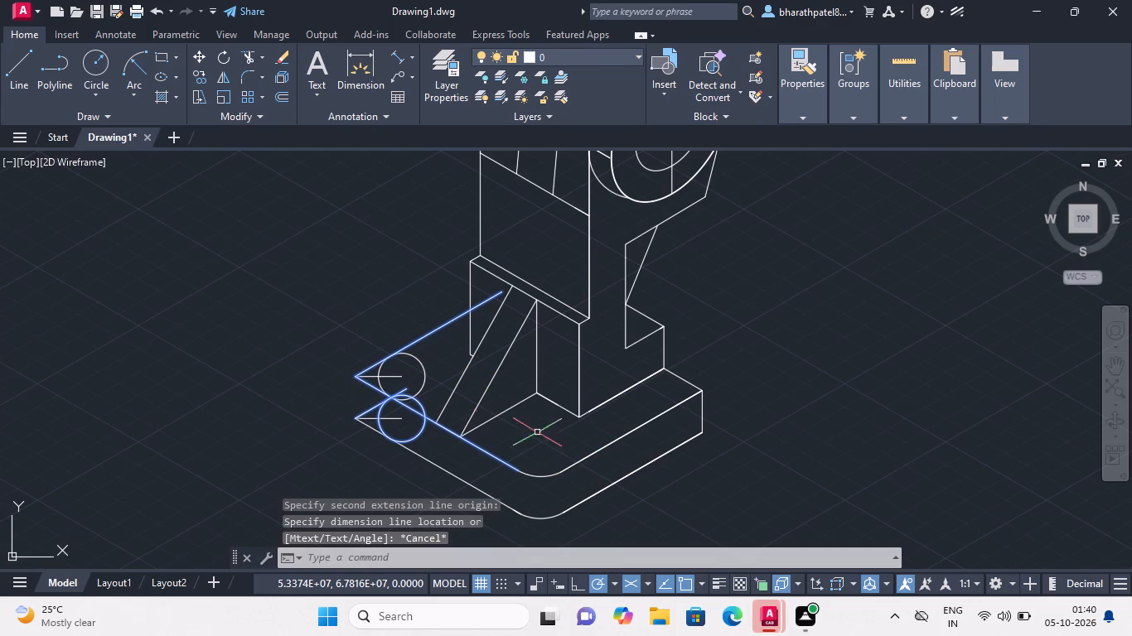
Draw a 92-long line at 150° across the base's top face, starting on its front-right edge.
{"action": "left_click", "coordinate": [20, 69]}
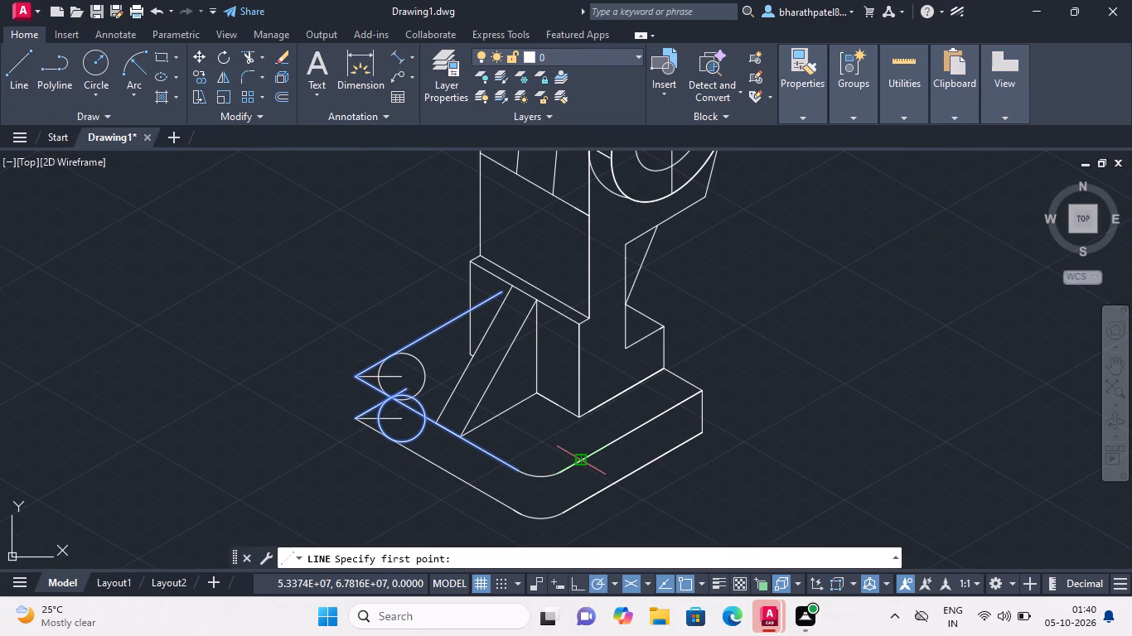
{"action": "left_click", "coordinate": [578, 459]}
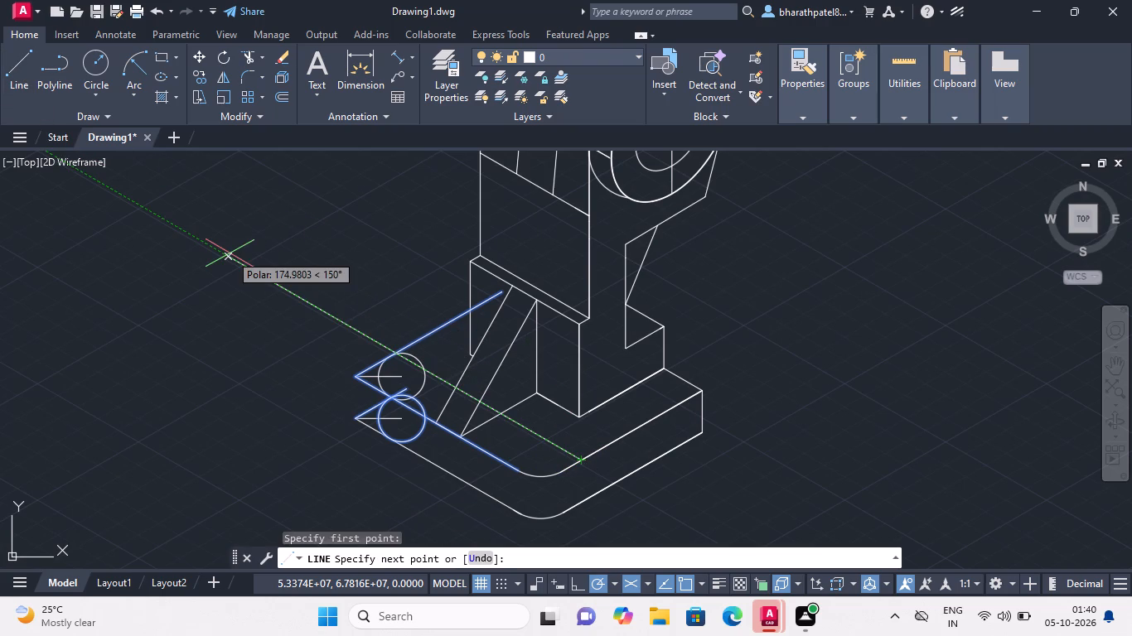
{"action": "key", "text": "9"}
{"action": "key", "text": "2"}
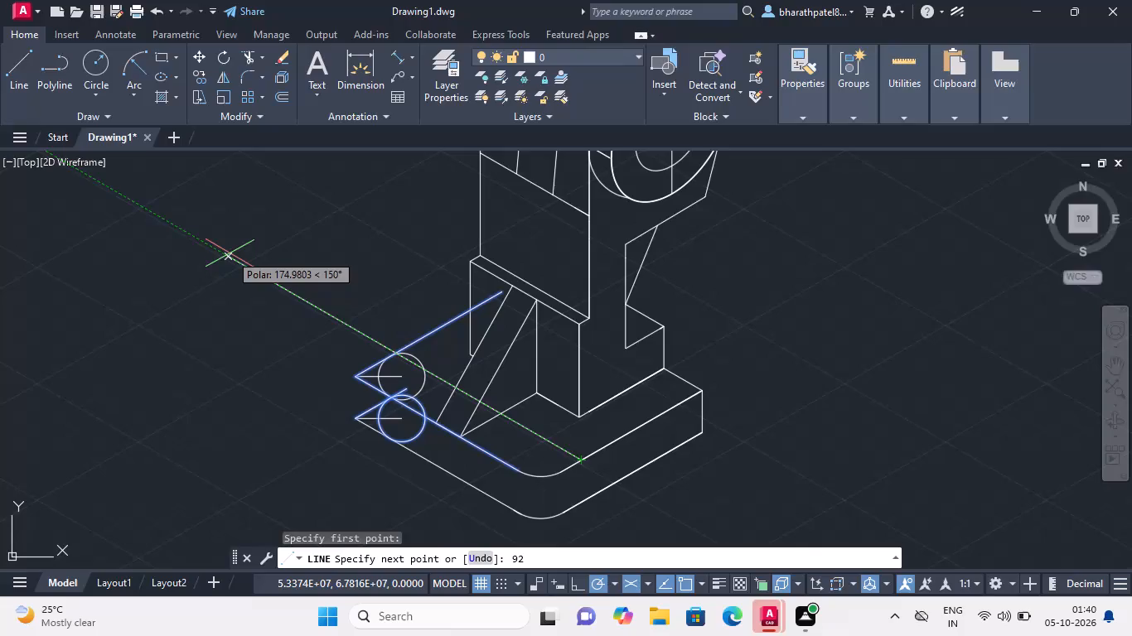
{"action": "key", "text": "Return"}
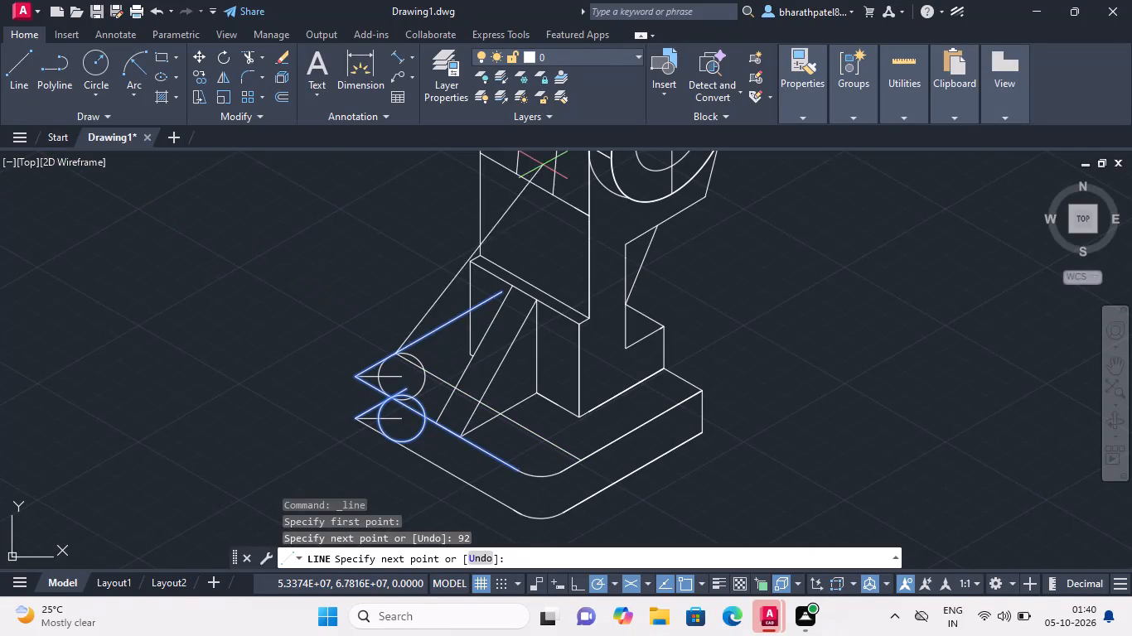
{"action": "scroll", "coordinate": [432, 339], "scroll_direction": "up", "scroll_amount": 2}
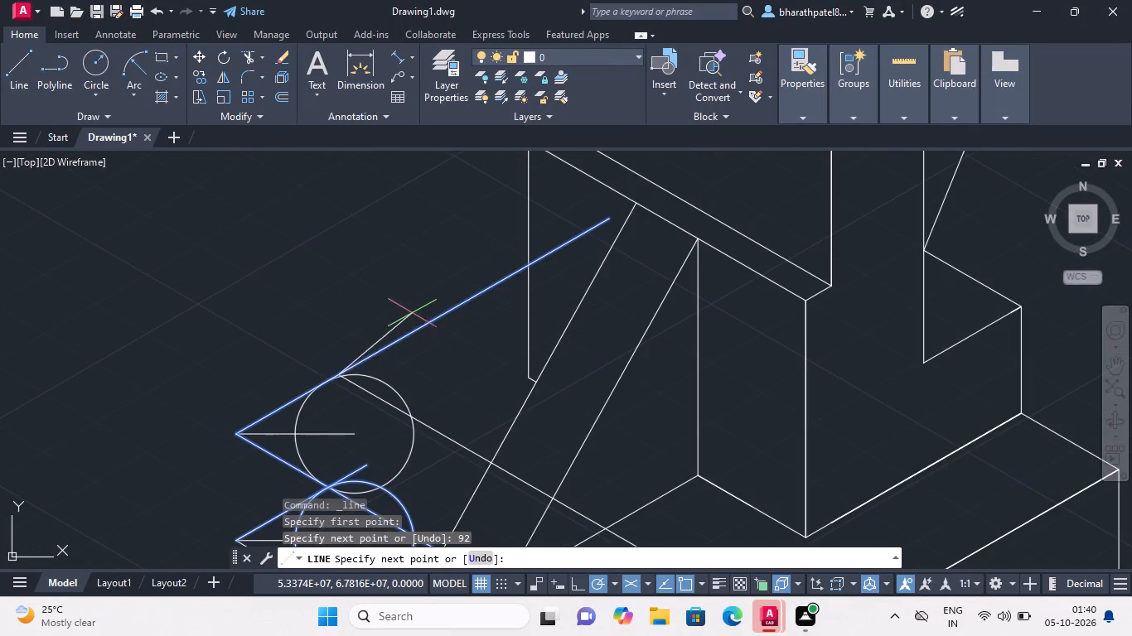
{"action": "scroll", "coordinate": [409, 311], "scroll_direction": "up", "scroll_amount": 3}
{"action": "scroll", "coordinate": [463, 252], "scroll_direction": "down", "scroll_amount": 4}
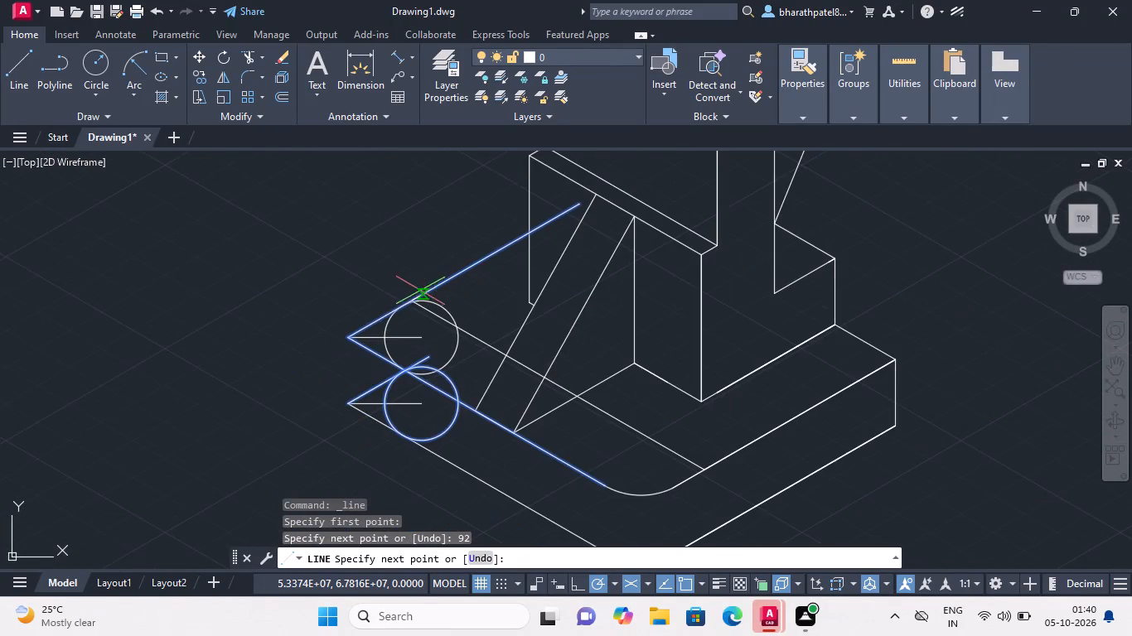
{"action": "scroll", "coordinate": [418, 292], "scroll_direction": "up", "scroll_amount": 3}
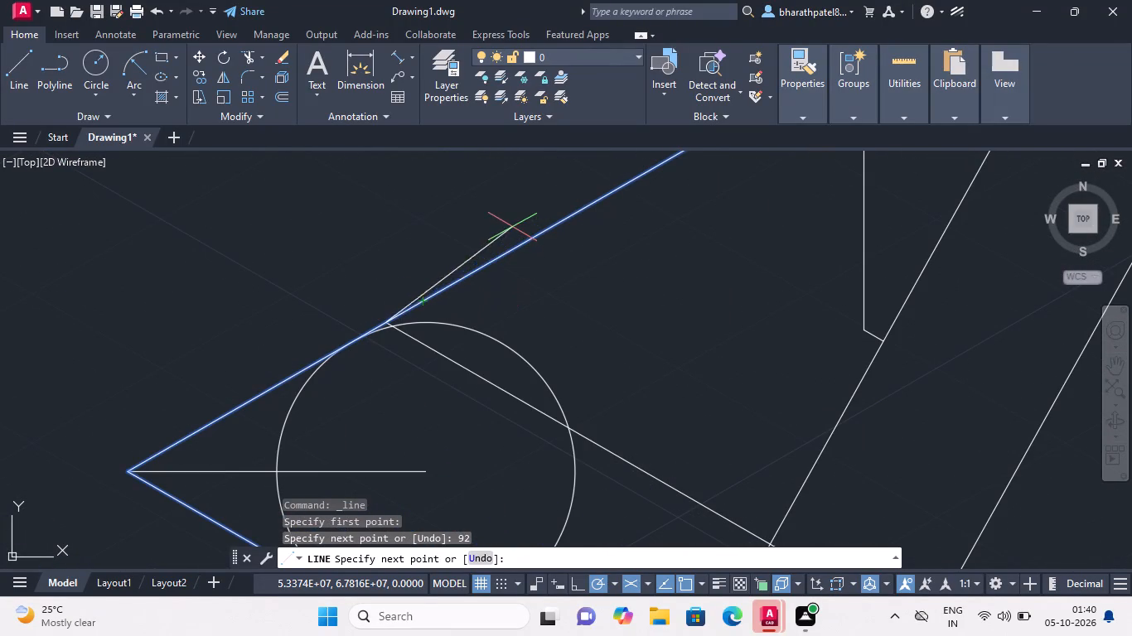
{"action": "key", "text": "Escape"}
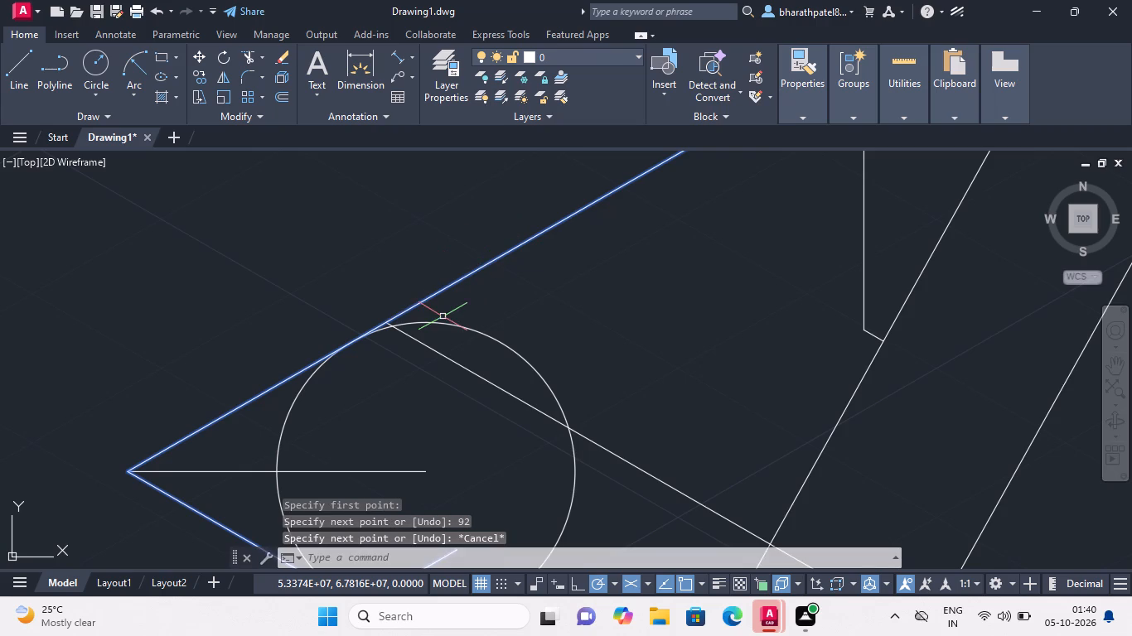
Erase the two left-corner circles and the 92-long line across the base's top face.
{"action": "scroll", "coordinate": [445, 301], "scroll_direction": "down", "scroll_amount": 4}
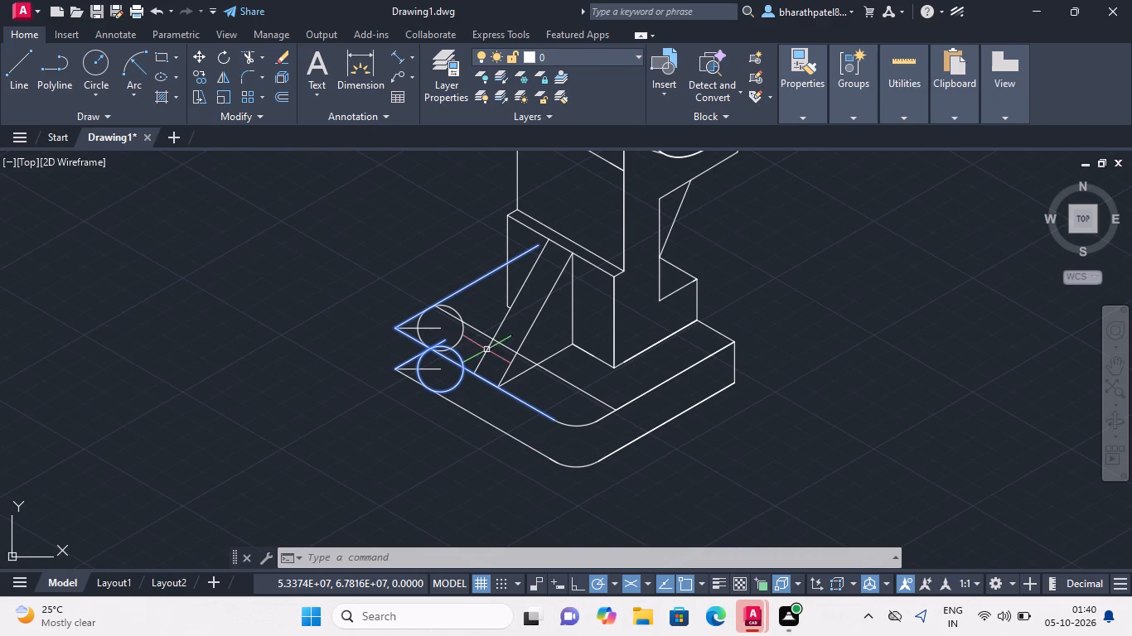
{"action": "left_click", "coordinate": [454, 312]}
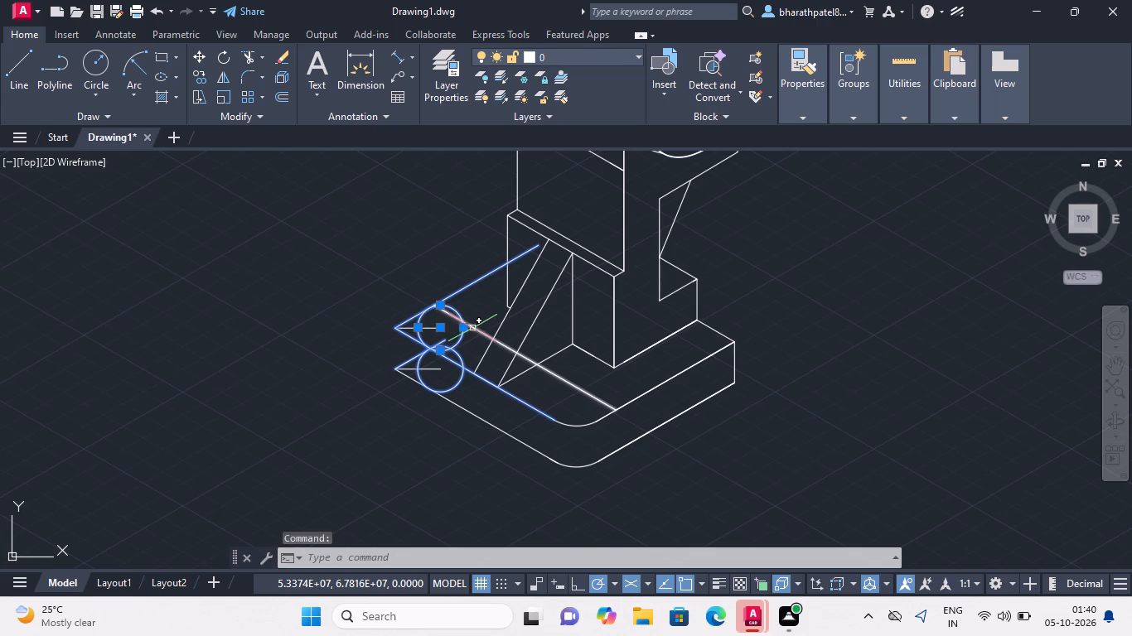
{"action": "left_click", "coordinate": [472, 329]}
{"action": "key", "text": "Delete"}
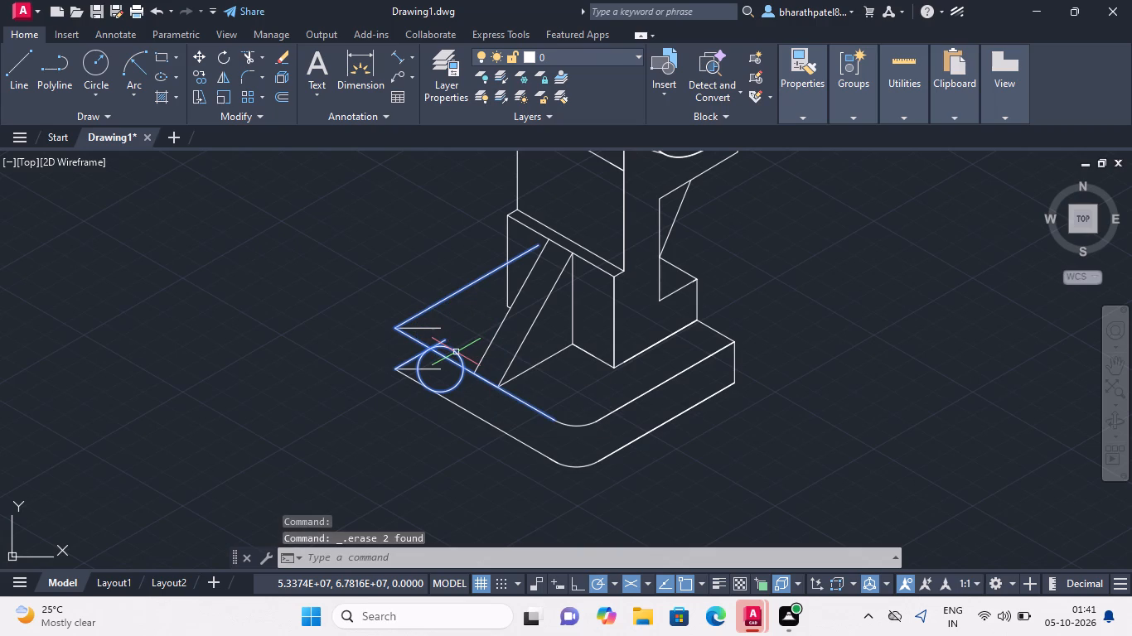
{"action": "left_click", "coordinate": [456, 352]}
{"action": "key", "text": "Delete"}
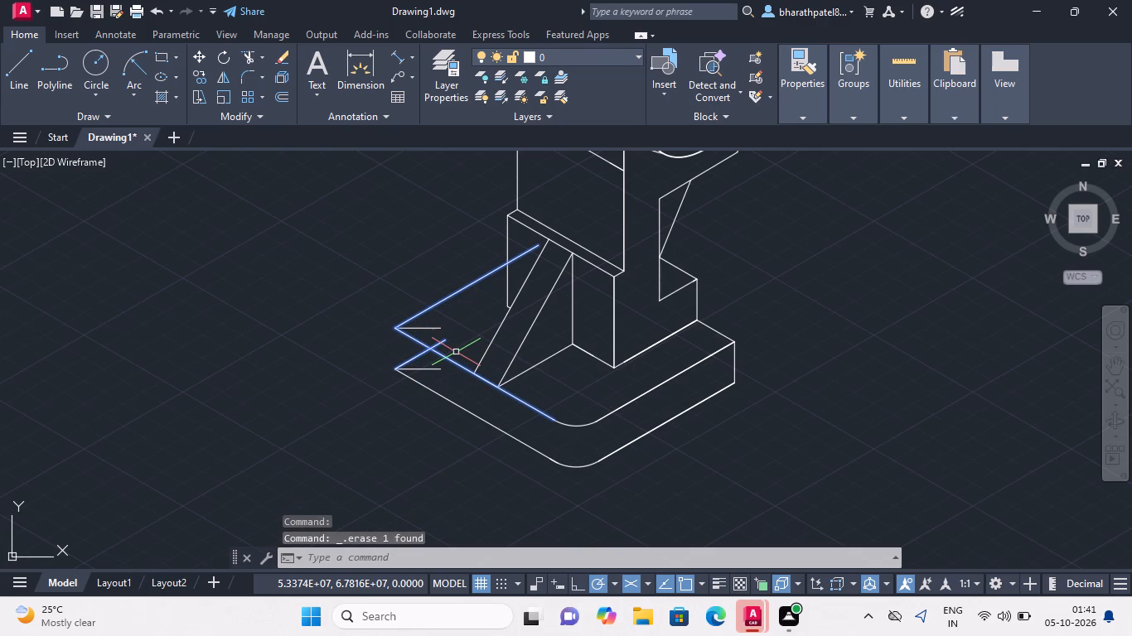
Clear the leftover highlighting from the top outline's two left edges and the bottom outline's short slanted line.
{"action": "key", "text": "Escape"}
{"action": "key", "text": "Escape"}
{"action": "key", "text": "Escape"}
{"action": "left_click", "coordinate": [447, 359]}
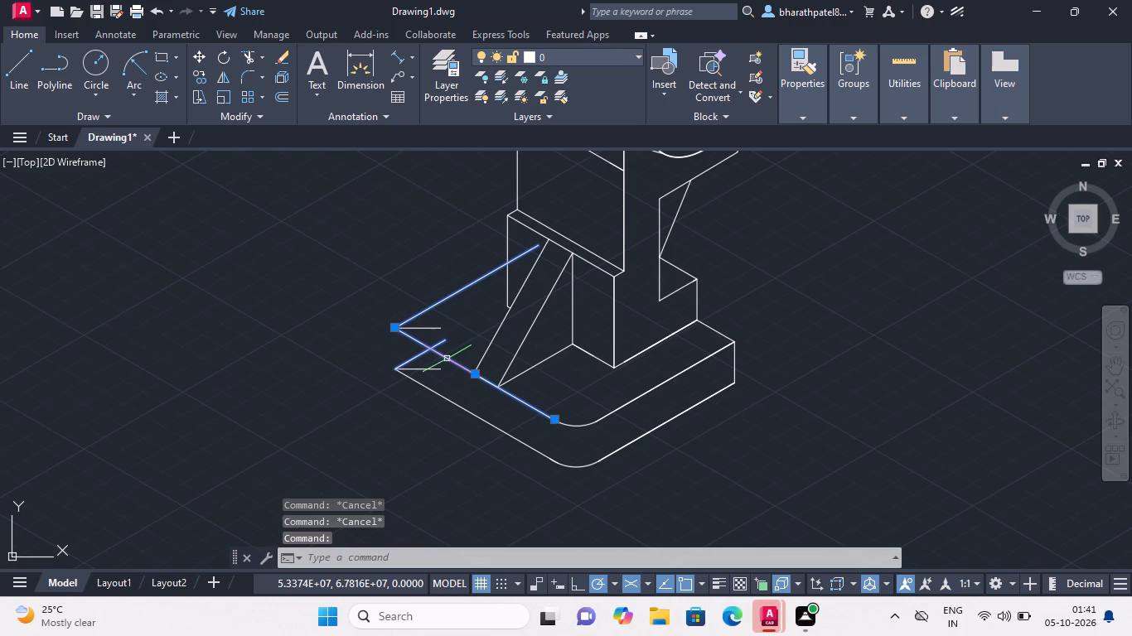
{"action": "key", "text": "Escape"}
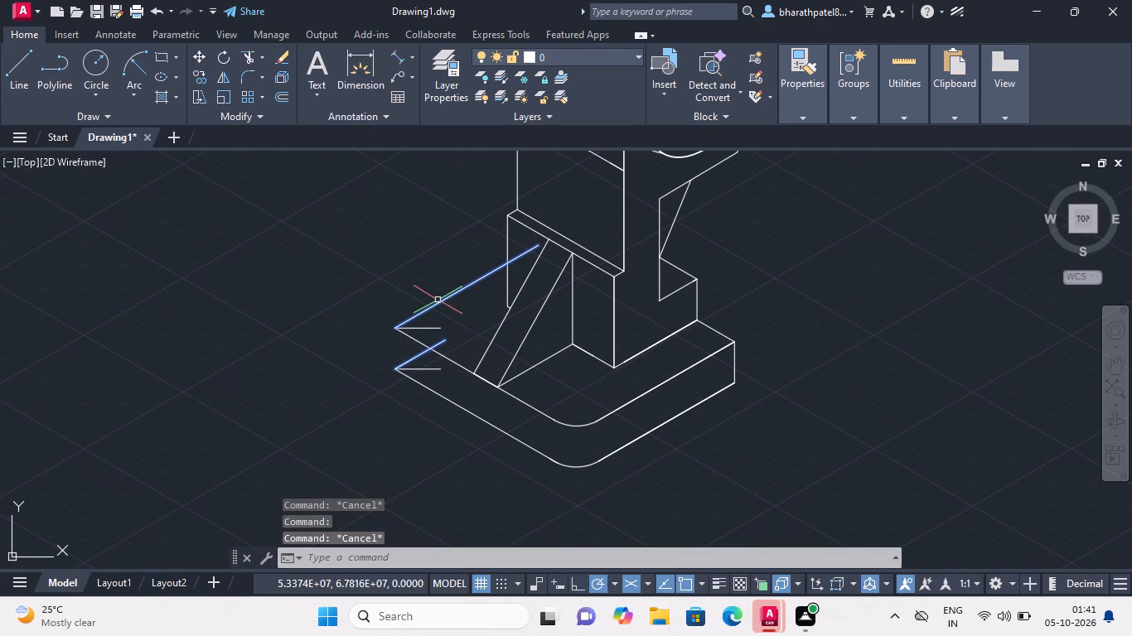
{"action": "left_click", "coordinate": [438, 303]}
{"action": "key", "text": "Escape"}
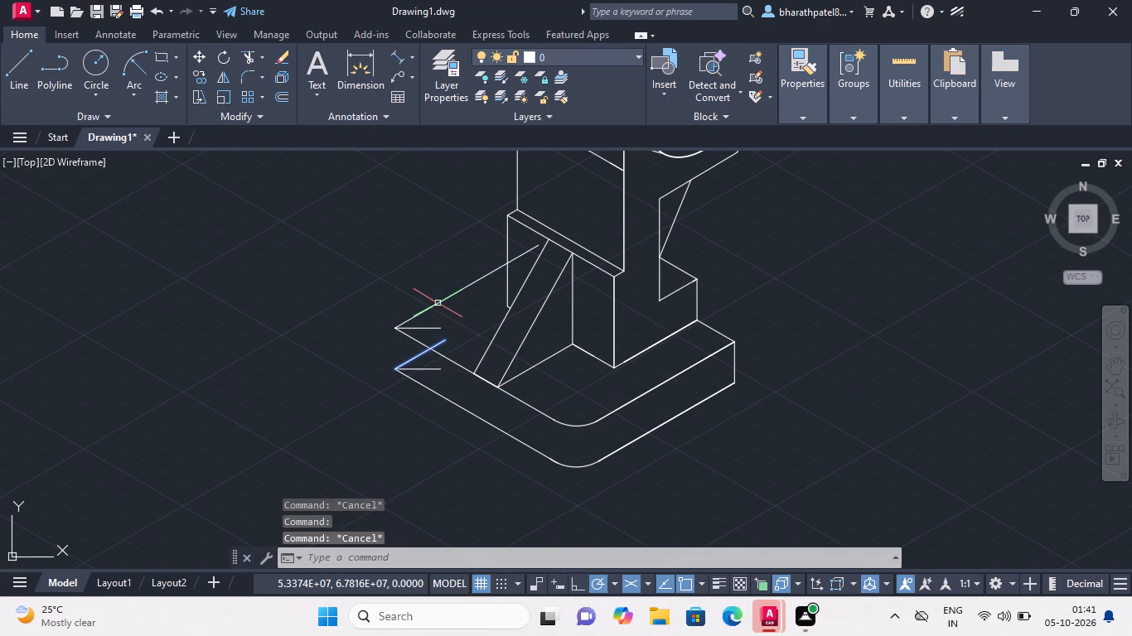
{"action": "left_click", "coordinate": [419, 355]}
{"action": "key", "text": "Escape"}
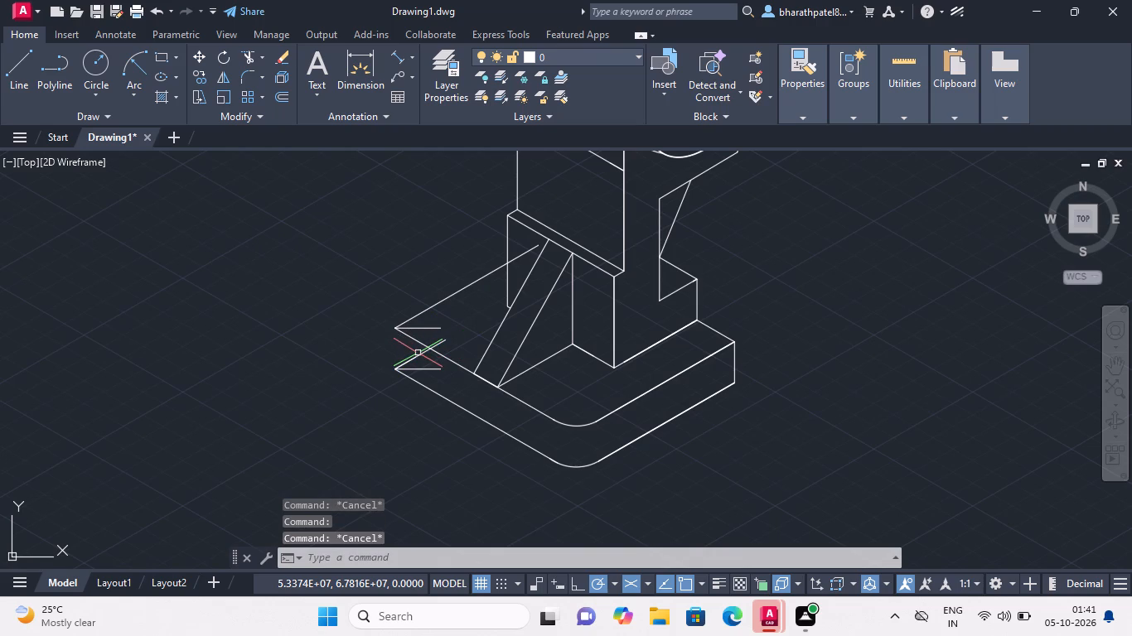
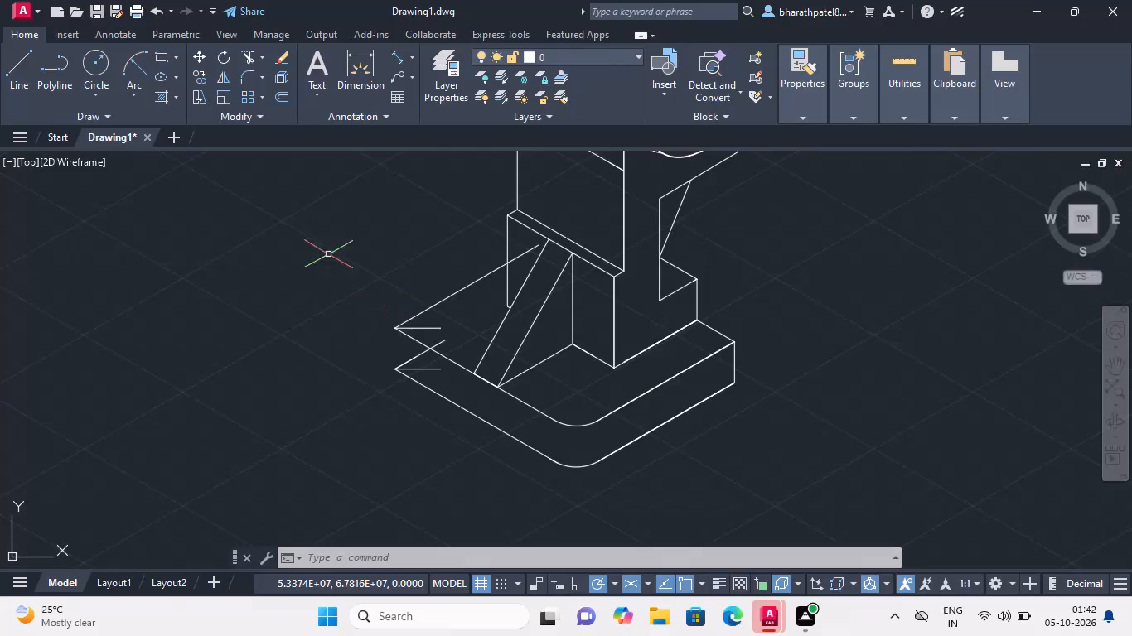
Draw a 20-unit line at 30° inward from the base plate's upper front edge, between the rib foot and the rounded corner.
{"action": "left_click", "coordinate": [17, 60]}
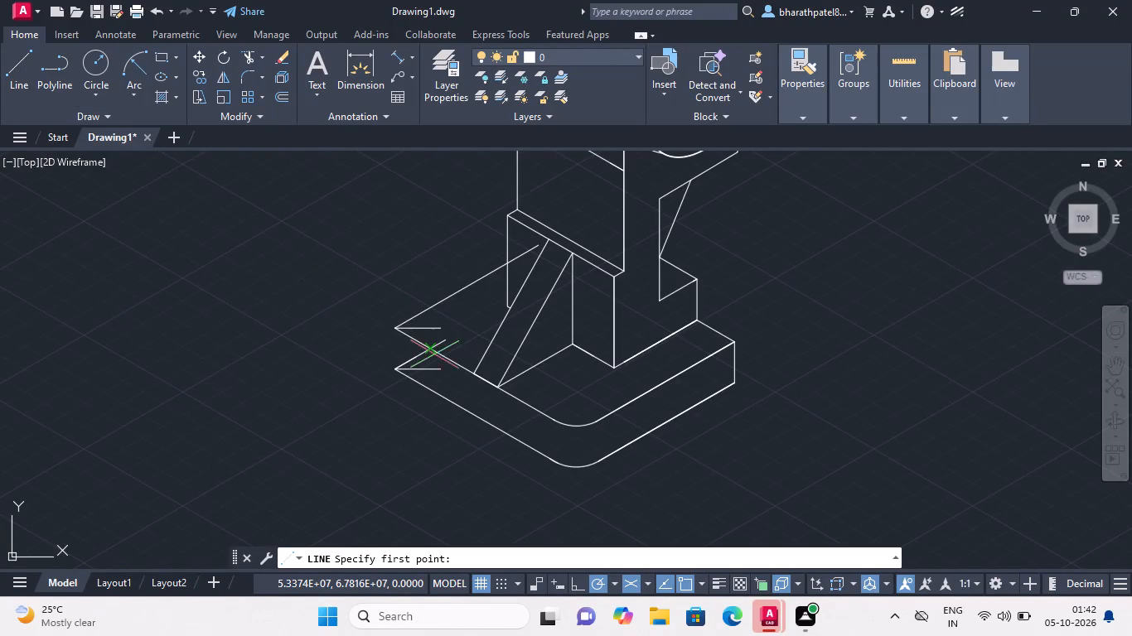
{"action": "left_click", "coordinate": [526, 405]}
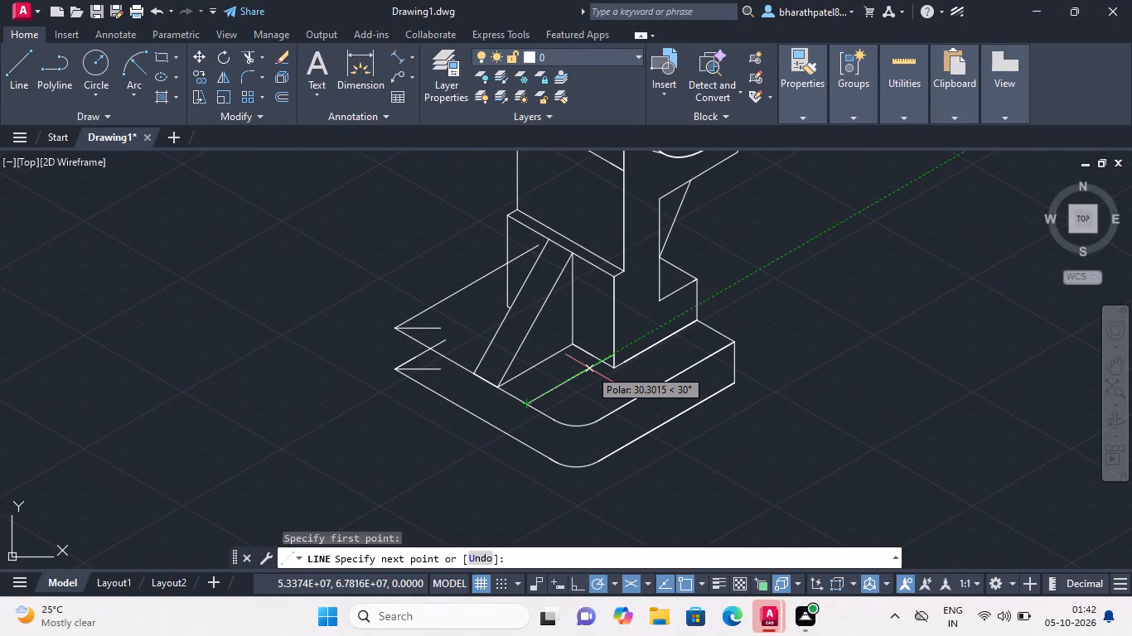
{"action": "key", "text": "2"}
{"action": "key", "text": "0"}
{"action": "key", "text": "Return"}
{"action": "scroll", "coordinate": [589, 369], "scroll_direction": "up", "scroll_amount": 1}
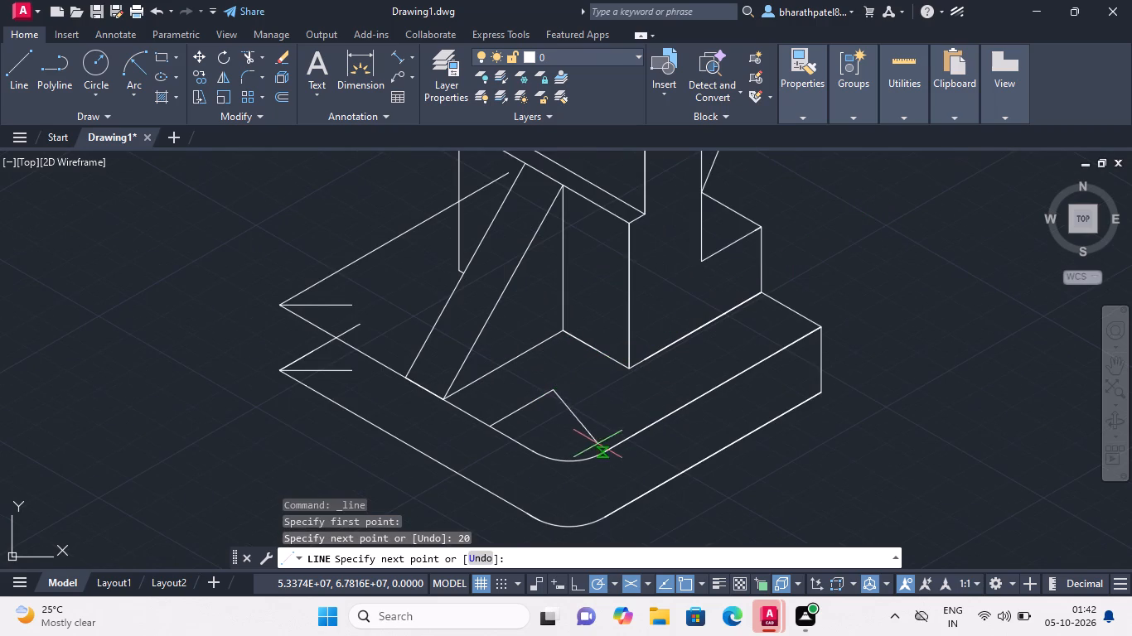
{"action": "key", "text": "Escape"}
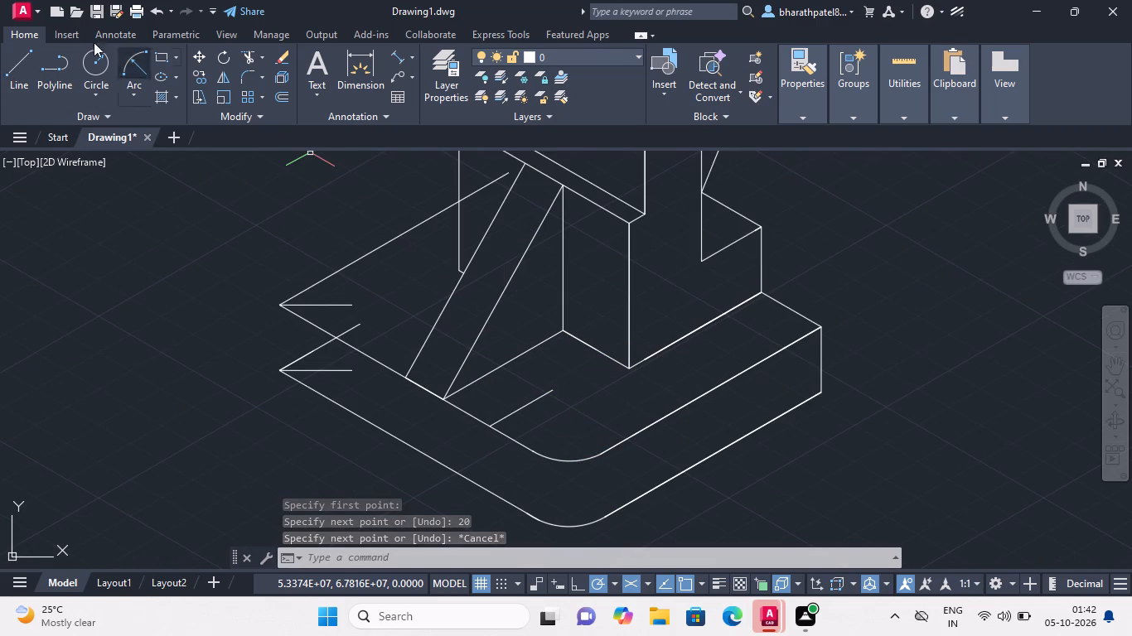
Draw a centre line down the sloping rib, from the midpoint of its top edge to the midpoint of its bottom edge.
{"action": "left_click", "coordinate": [12, 64]}
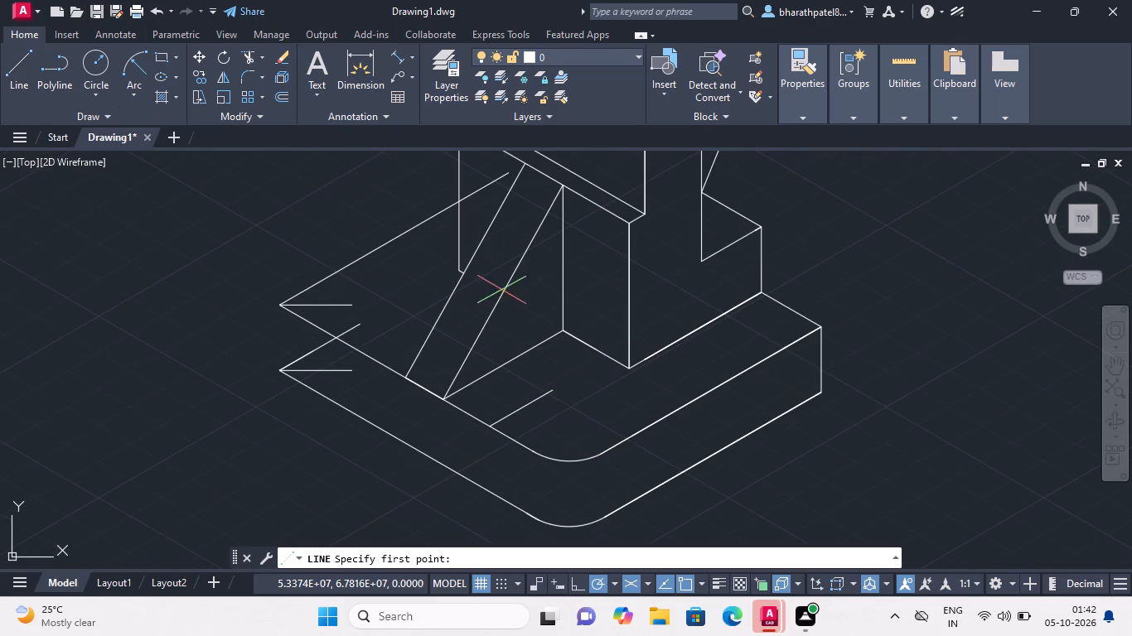
{"action": "left_click", "coordinate": [544, 176]}
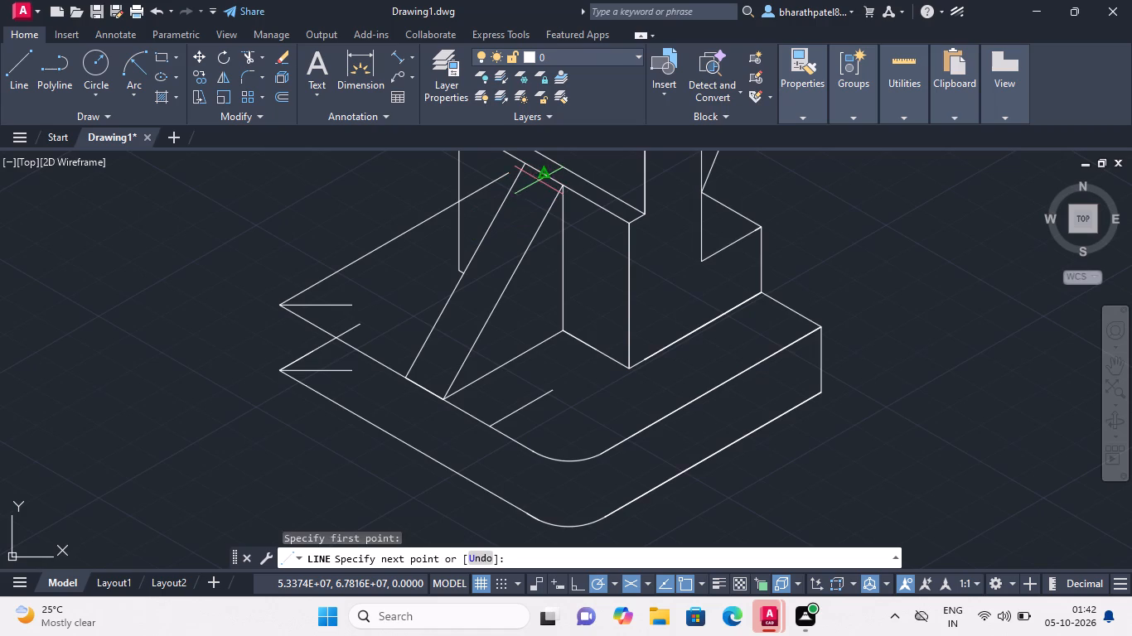
{"action": "left_click", "coordinate": [421, 388]}
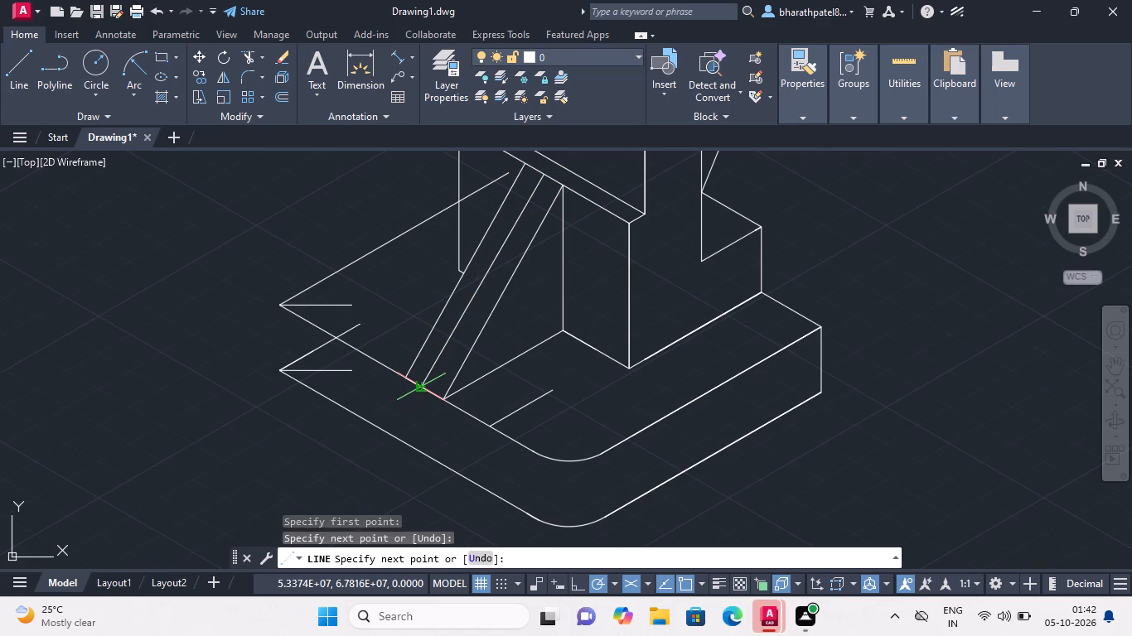
{"action": "key", "text": "Escape"}
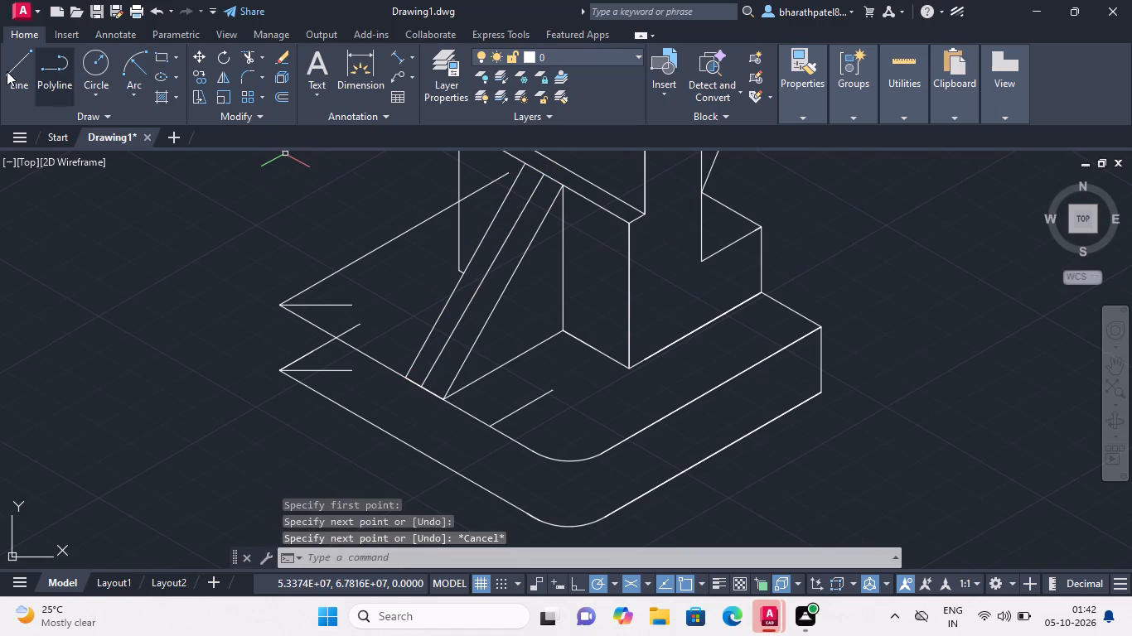
Draw a line about 41.6 units long at 150° from the inner end of the 20-unit line, crossing the rib.
{"action": "left_click", "coordinate": [7, 64]}
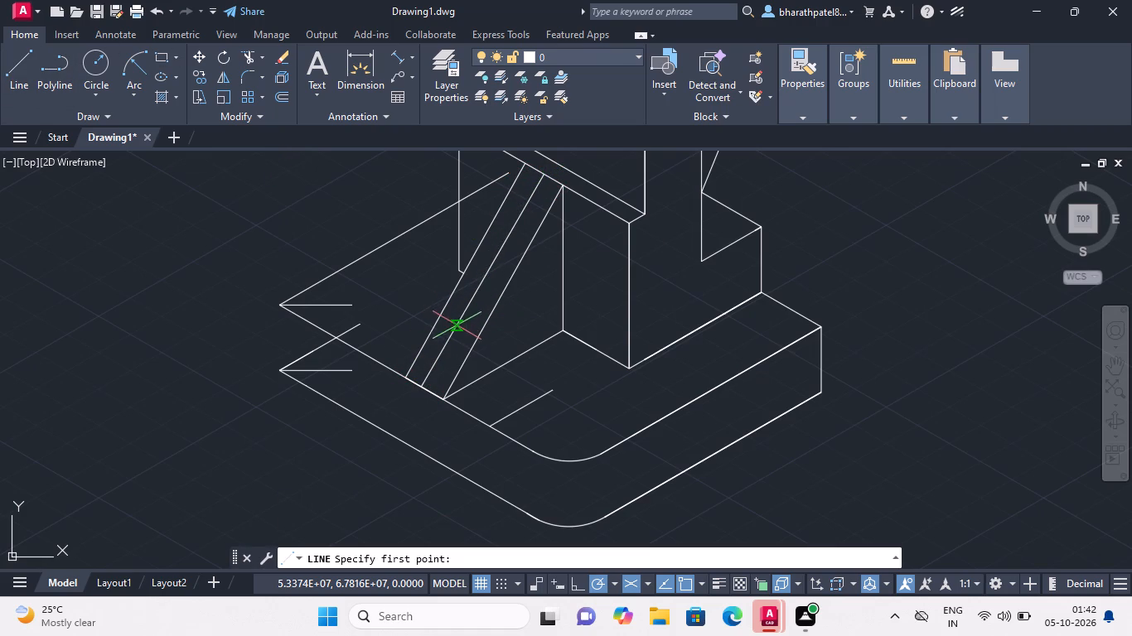
{"action": "left_click", "coordinate": [556, 391]}
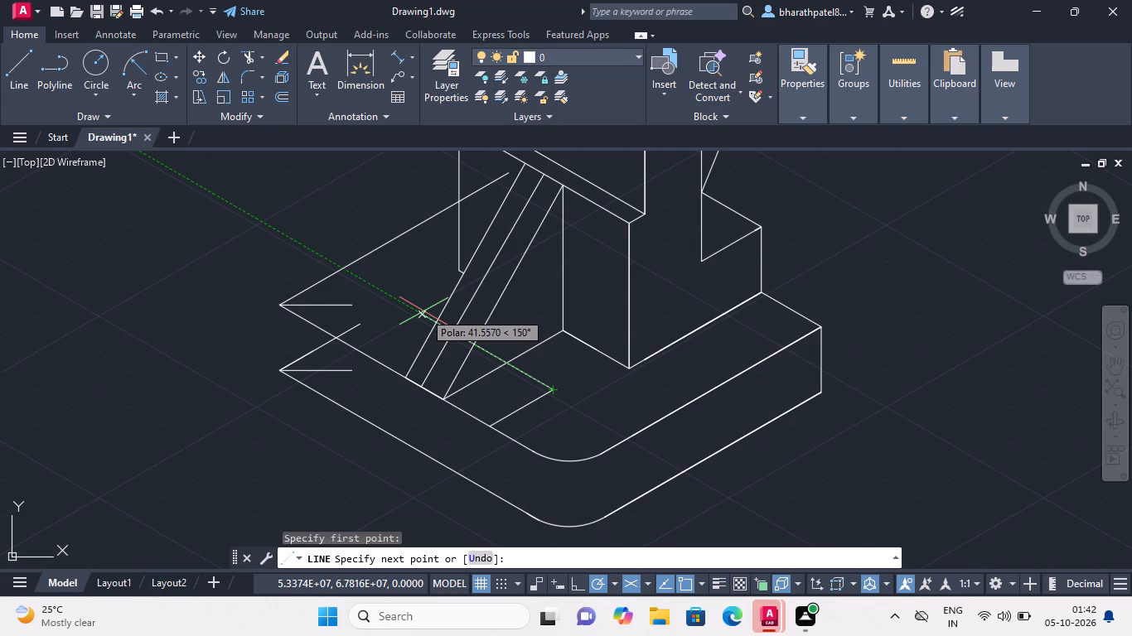
{"action": "left_click", "coordinate": [423, 311]}
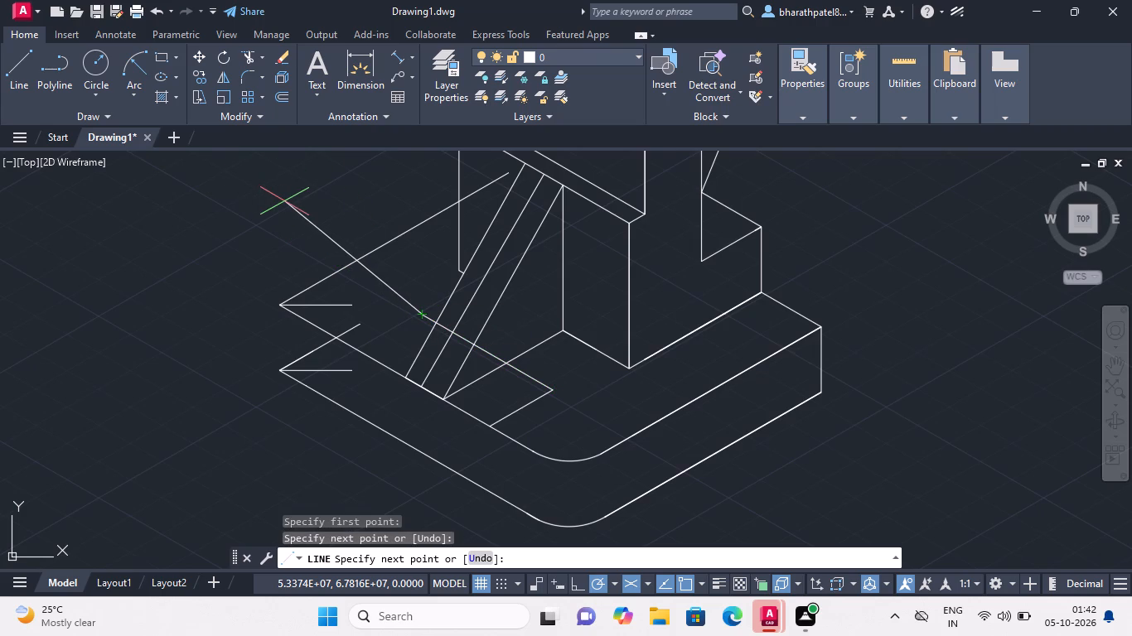
{"action": "key", "text": "Escape"}
From the rib centre line's intersection with the crossing line, draw 26 units at 330°, continuing about 9.8 units at 210°.
{"action": "left_click", "coordinate": [13, 65]}
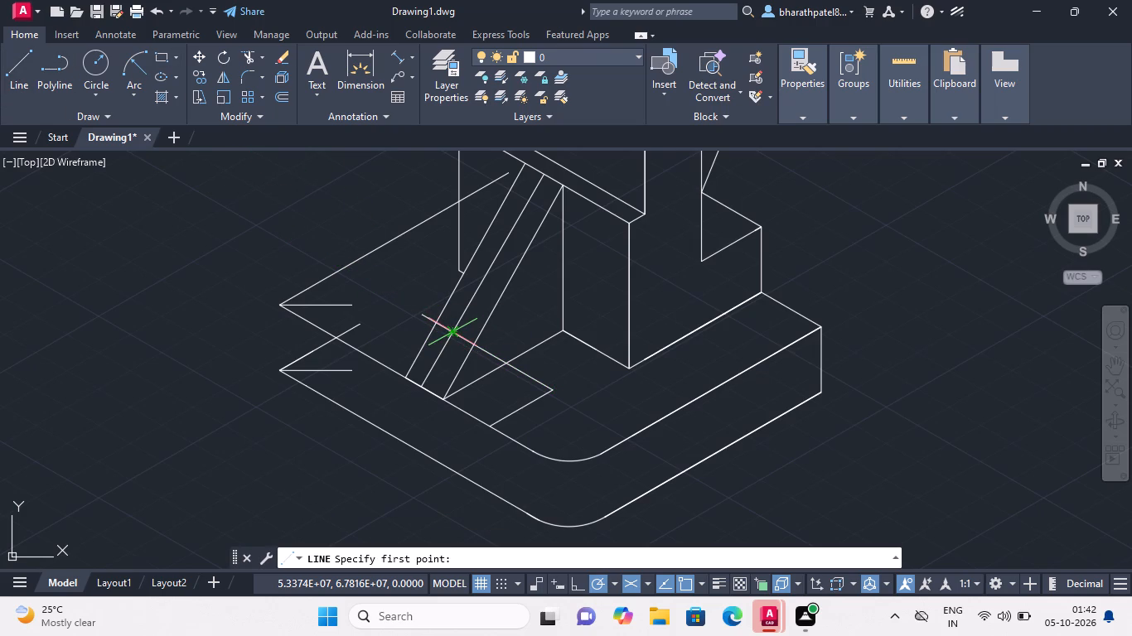
{"action": "scroll", "coordinate": [445, 348], "scroll_direction": "down", "scroll_amount": 2}
{"action": "scroll", "coordinate": [450, 358], "scroll_direction": "up", "scroll_amount": 3}
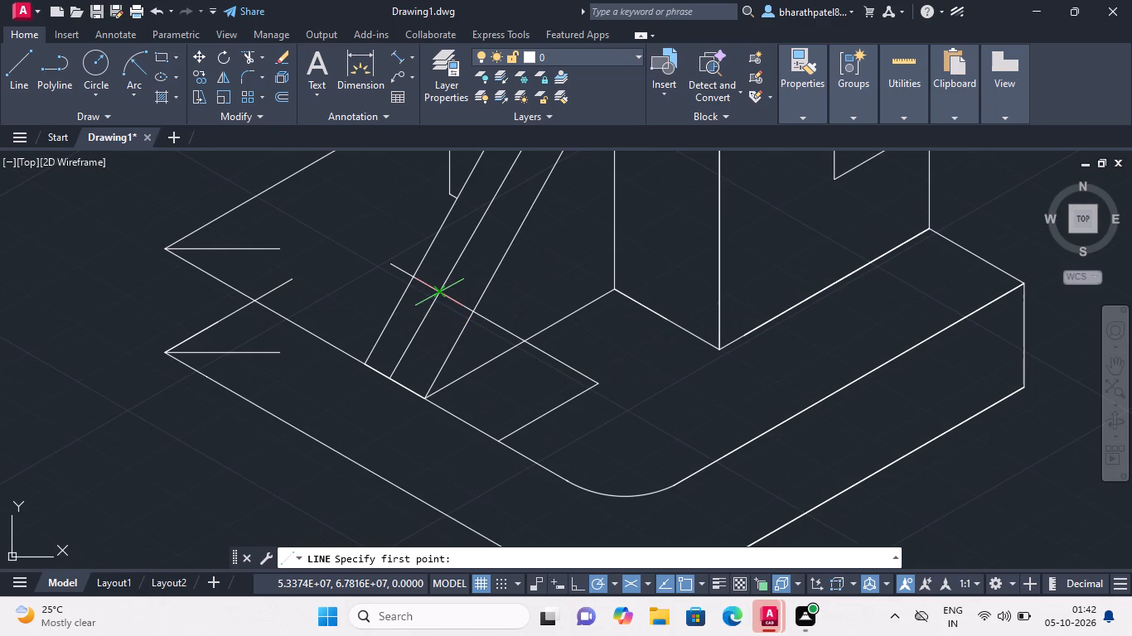
{"action": "left_click", "coordinate": [442, 293]}
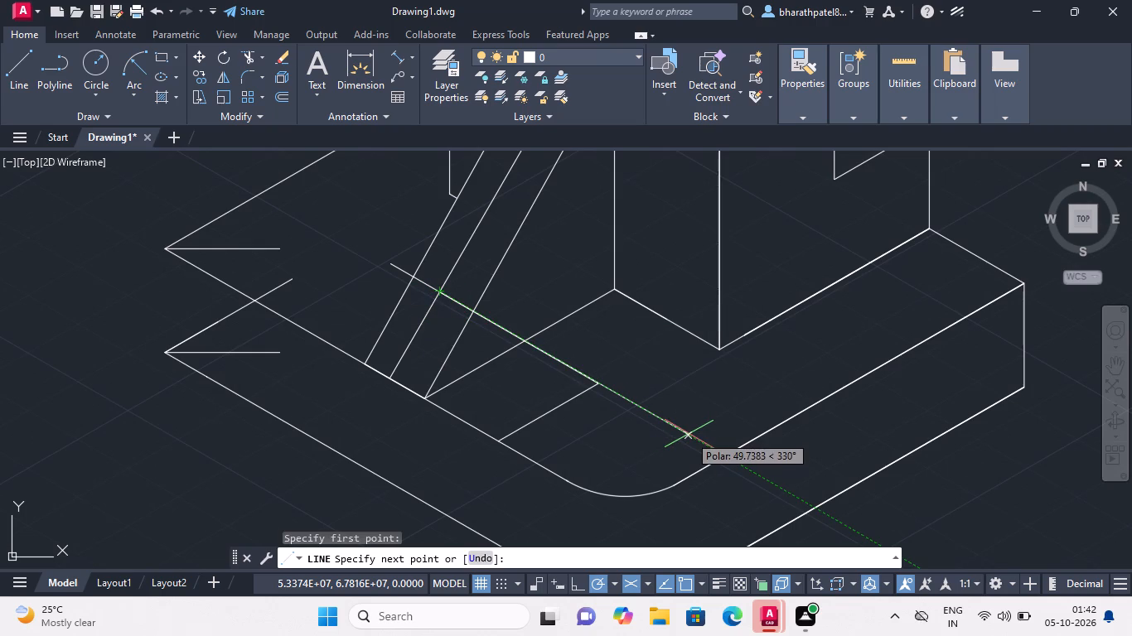
{"action": "type", "text": "26"}
{"action": "key", "text": "Return"}
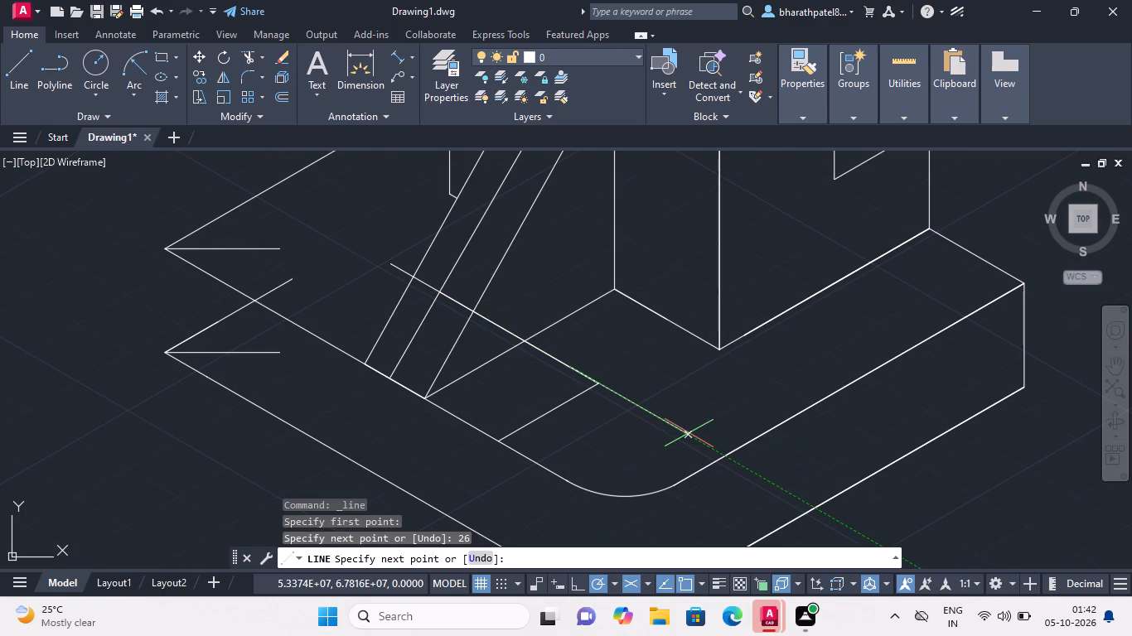
{"action": "left_click", "coordinate": [524, 396]}
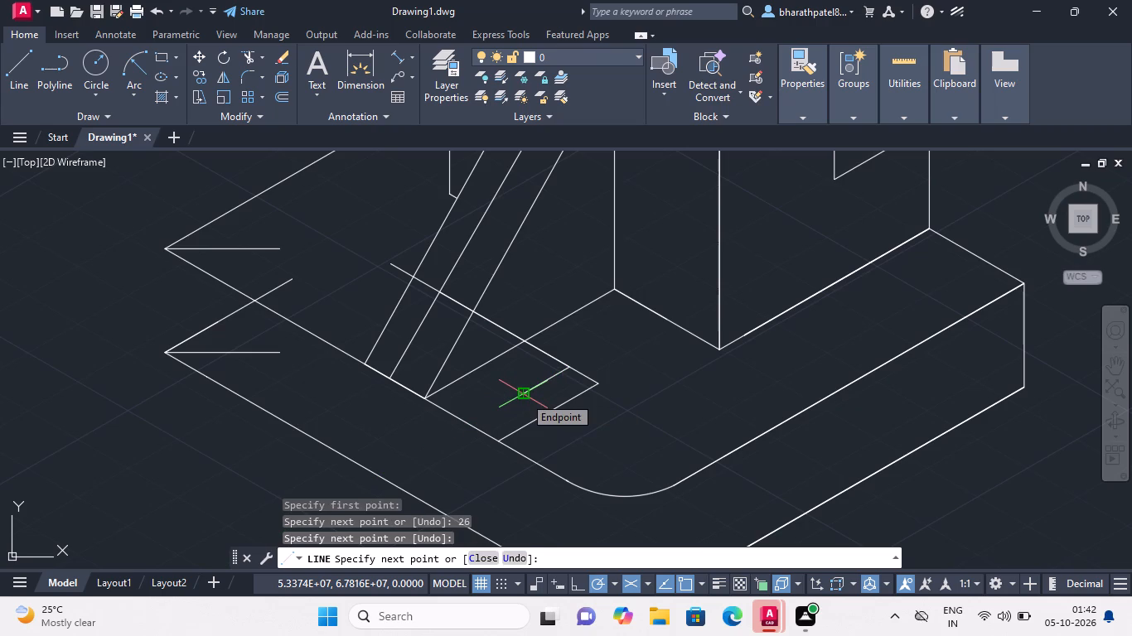
{"action": "key", "text": "Escape"}
Trim away the 20-unit line and the part of the crossing line extending past the end of the 26-unit line.
{"action": "scroll", "coordinate": [524, 396], "scroll_direction": "up", "scroll_amount": 1}
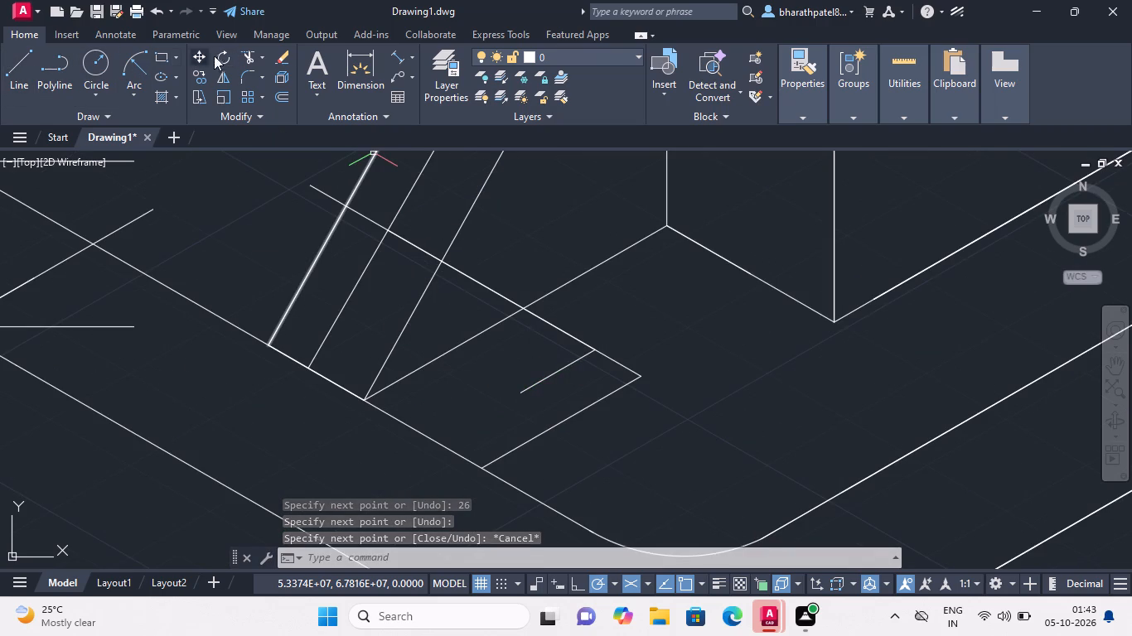
{"action": "left_click", "coordinate": [245, 55]}
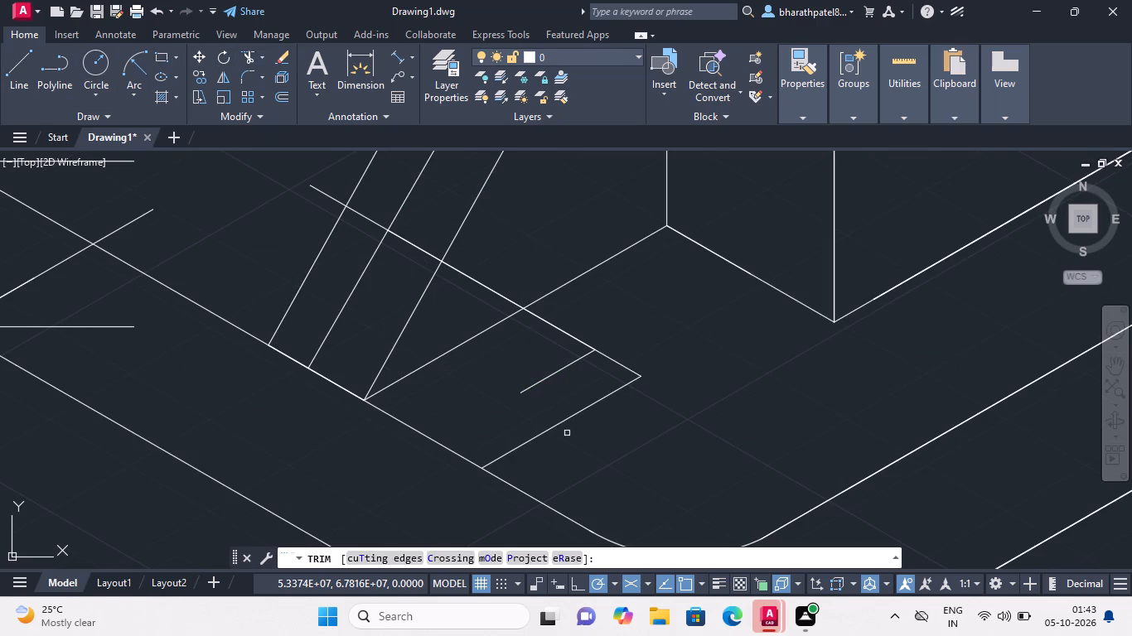
{"action": "left_click", "coordinate": [564, 422]}
{"action": "left_click", "coordinate": [625, 369]}
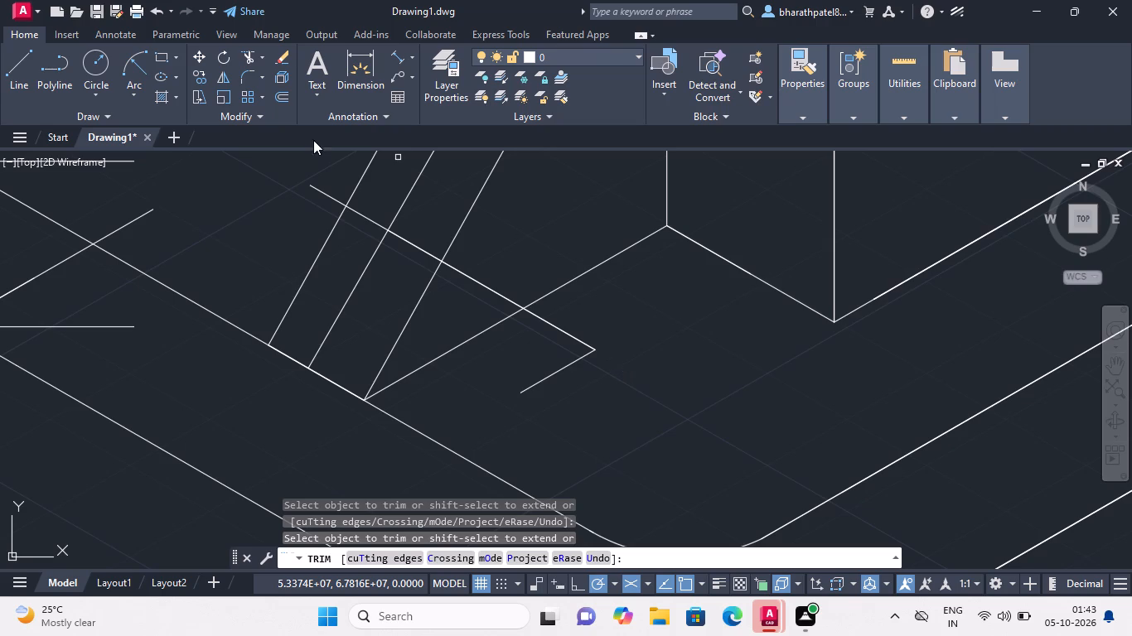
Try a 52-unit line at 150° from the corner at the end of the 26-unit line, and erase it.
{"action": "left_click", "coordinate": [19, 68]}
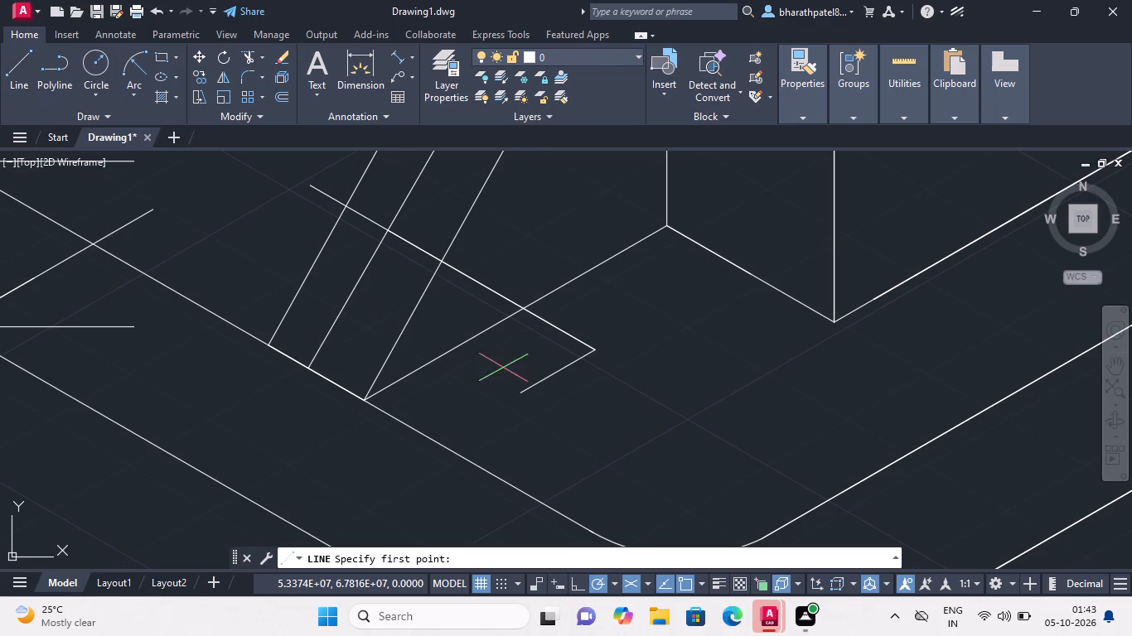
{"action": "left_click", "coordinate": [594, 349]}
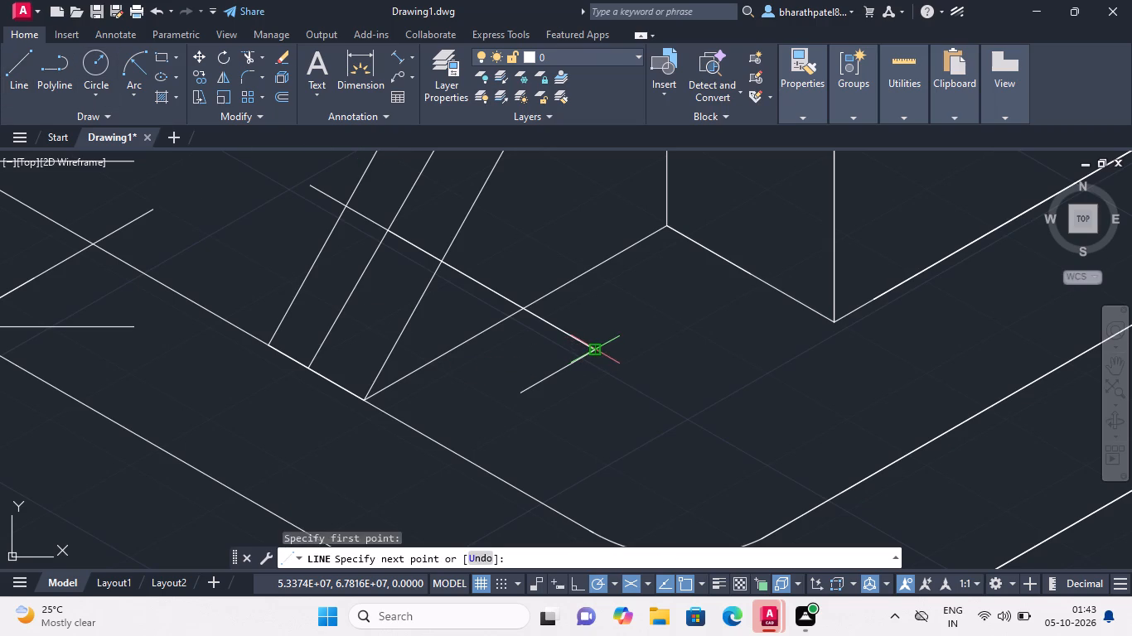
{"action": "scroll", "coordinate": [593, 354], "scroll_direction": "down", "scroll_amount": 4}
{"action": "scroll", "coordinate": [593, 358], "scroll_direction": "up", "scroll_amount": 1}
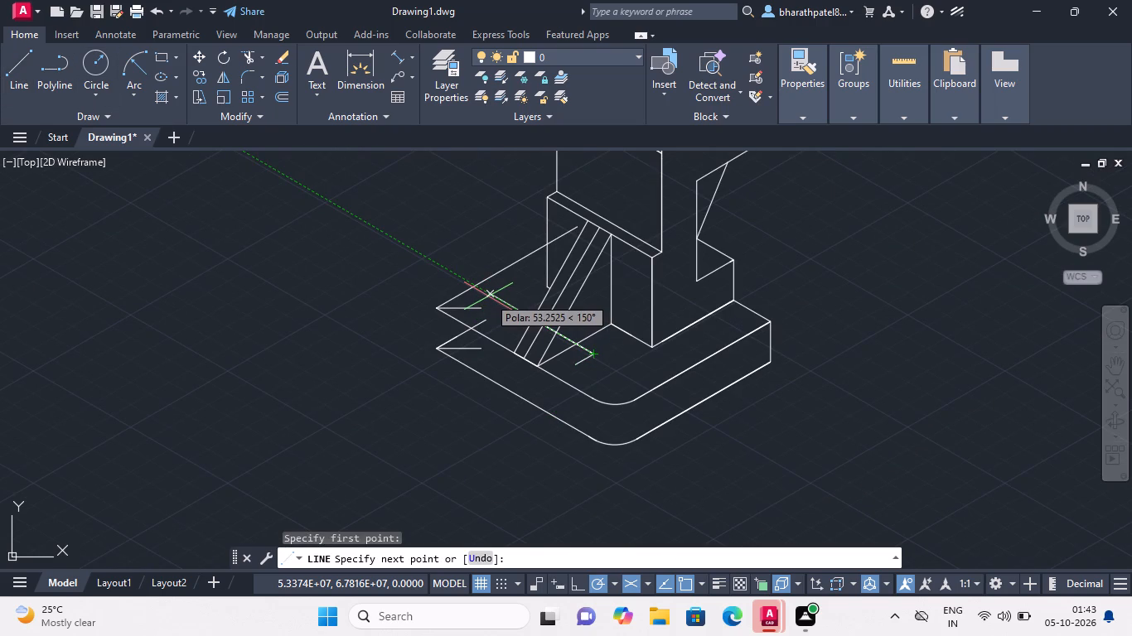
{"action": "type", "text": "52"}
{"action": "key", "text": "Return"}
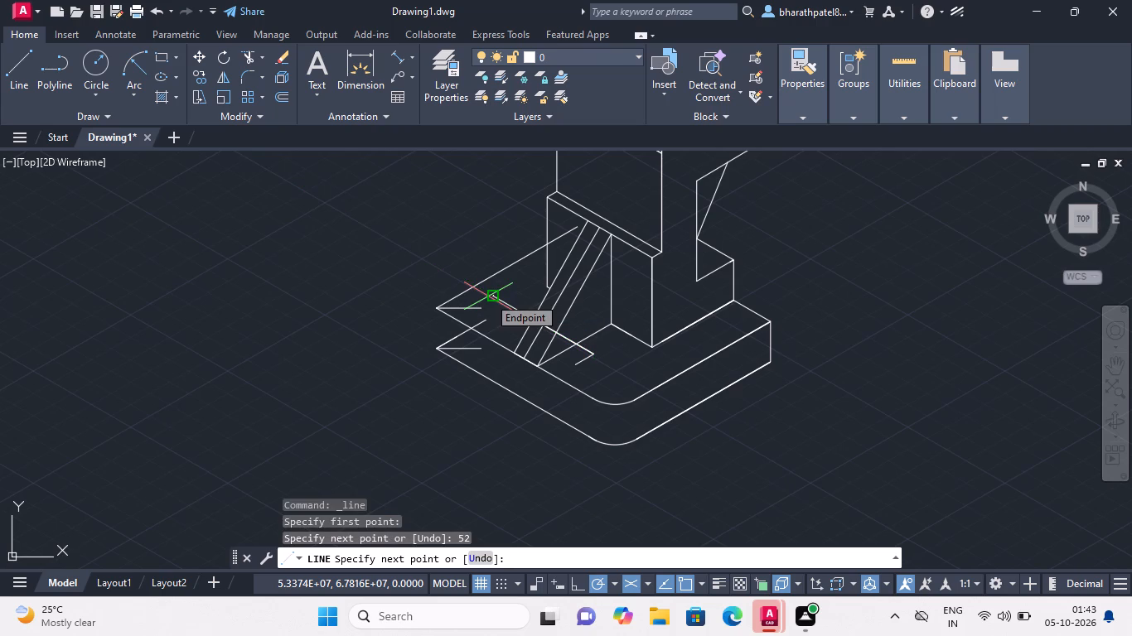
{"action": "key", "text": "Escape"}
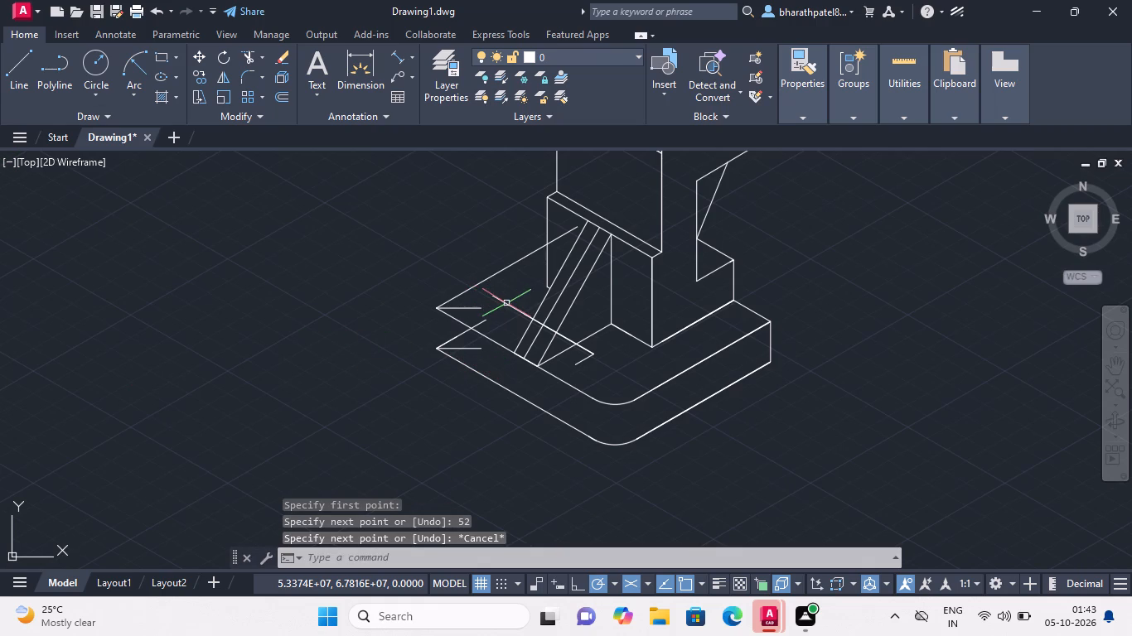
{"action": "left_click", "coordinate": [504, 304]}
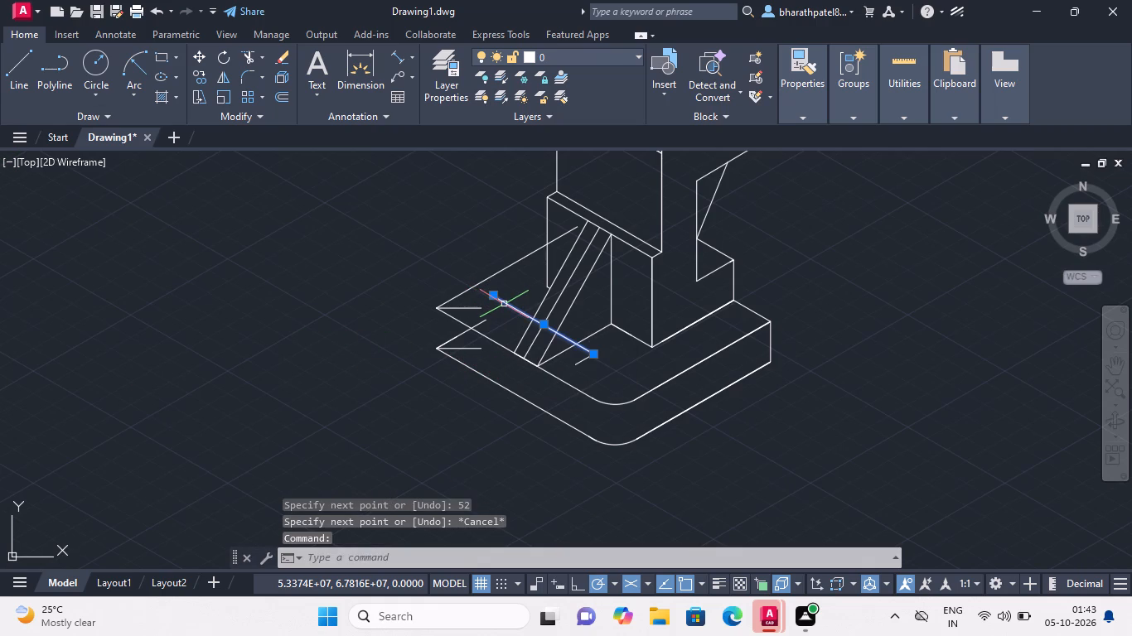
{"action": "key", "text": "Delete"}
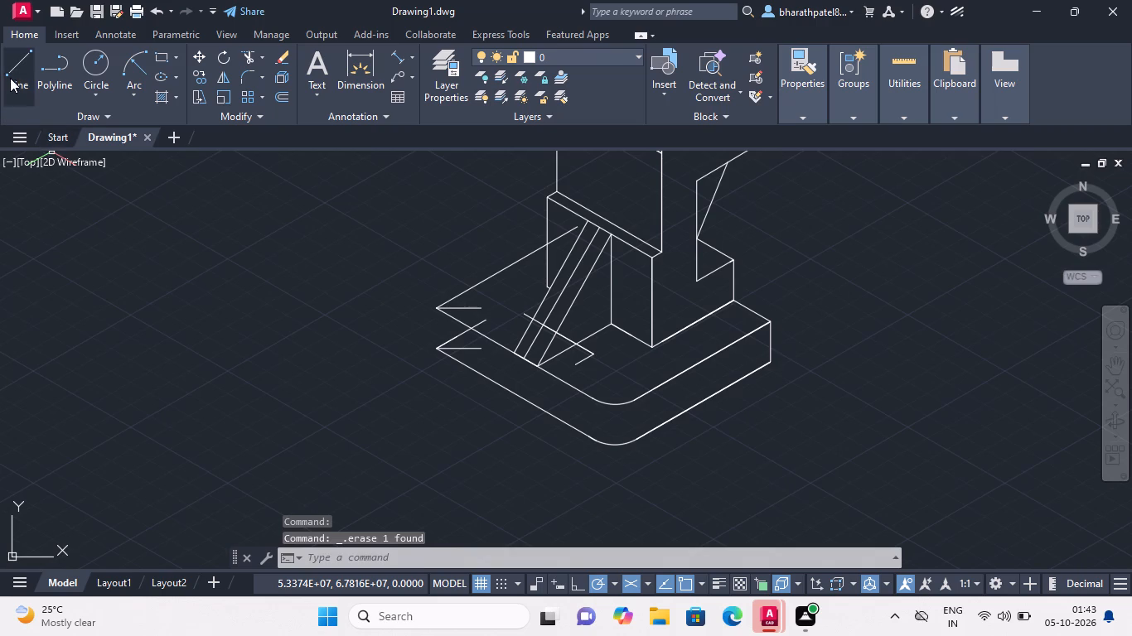
Draw a 52-unit line at 150° from the corner of the 26-unit line, continuing with a short segment at 210°.
{"action": "left_click", "coordinate": [10, 77]}
{"action": "double_click", "coordinate": [592, 354]}
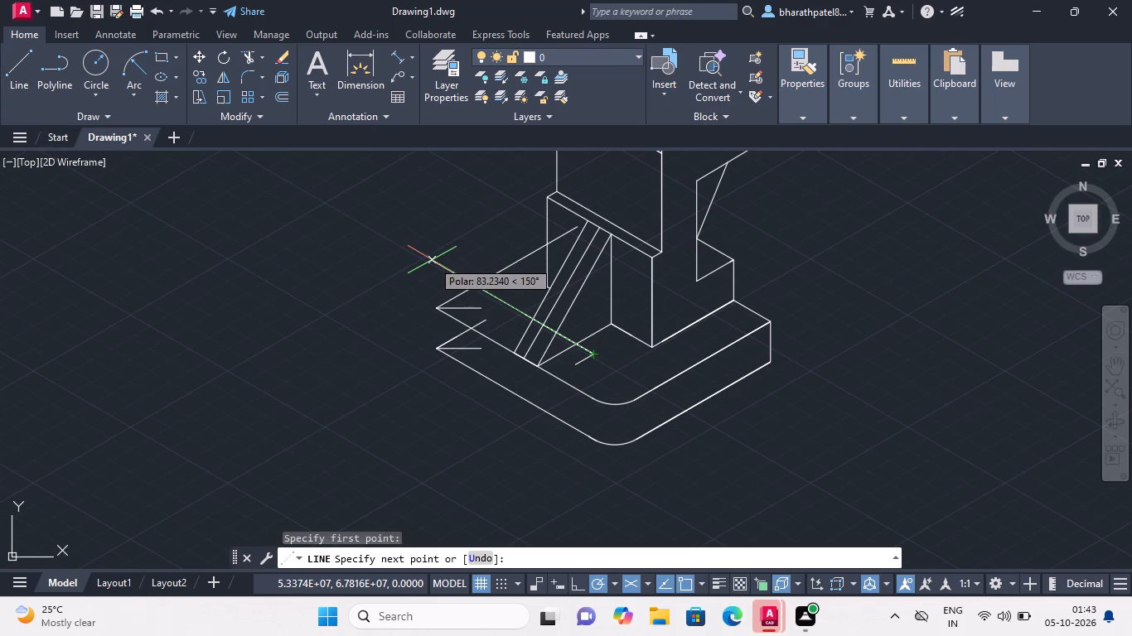
{"action": "type", "text": "52"}
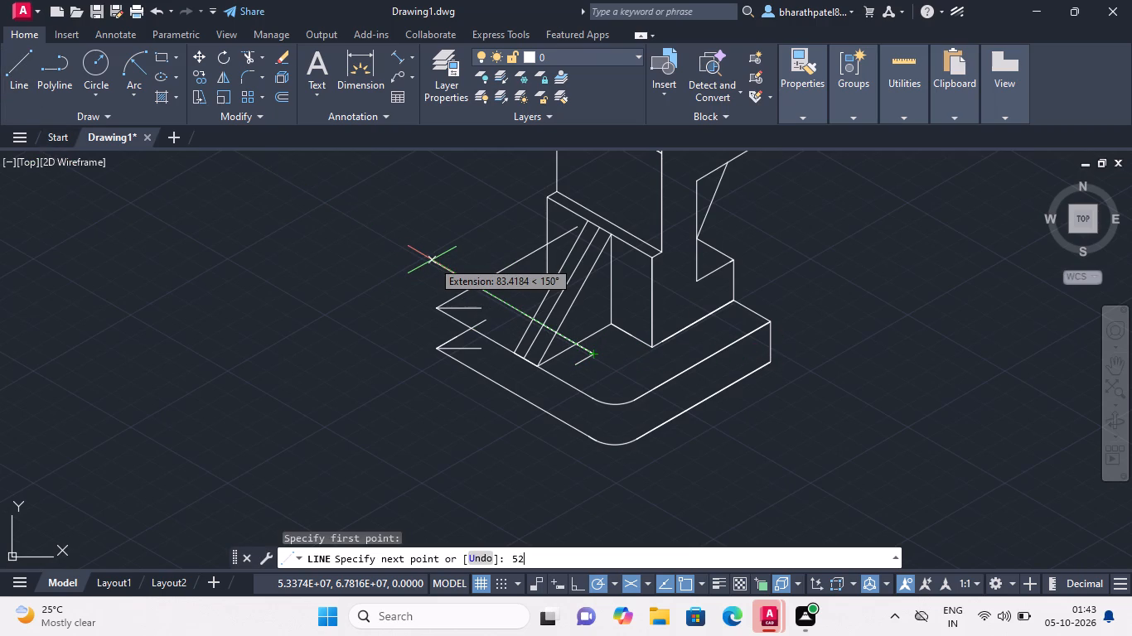
{"action": "key", "text": "Return"}
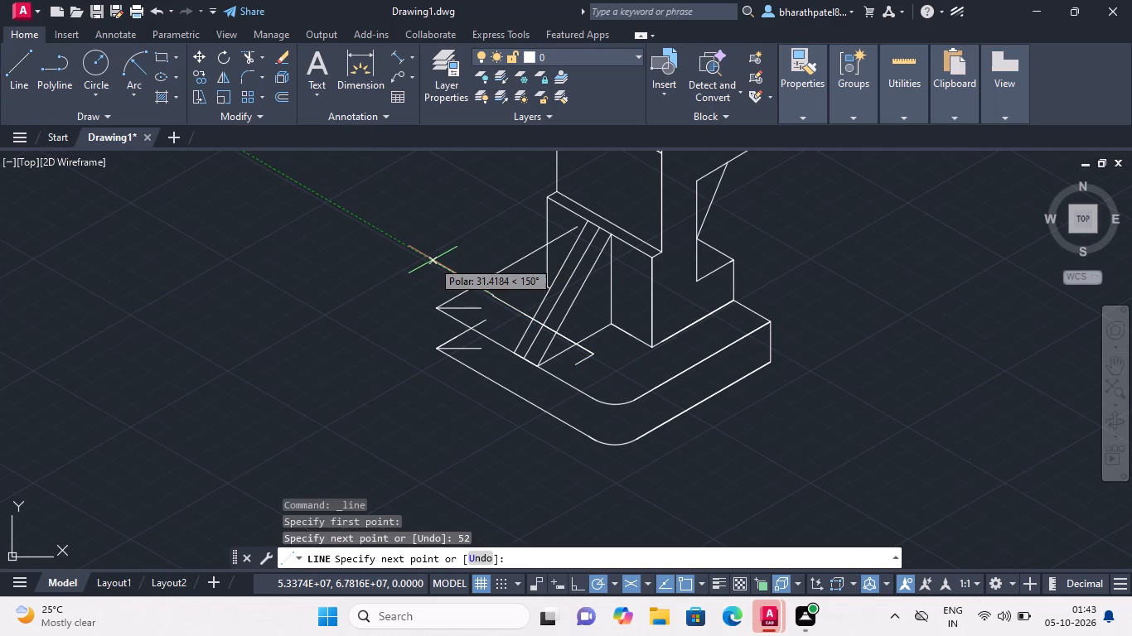
{"action": "scroll", "coordinate": [475, 313], "scroll_direction": "up", "scroll_amount": 2}
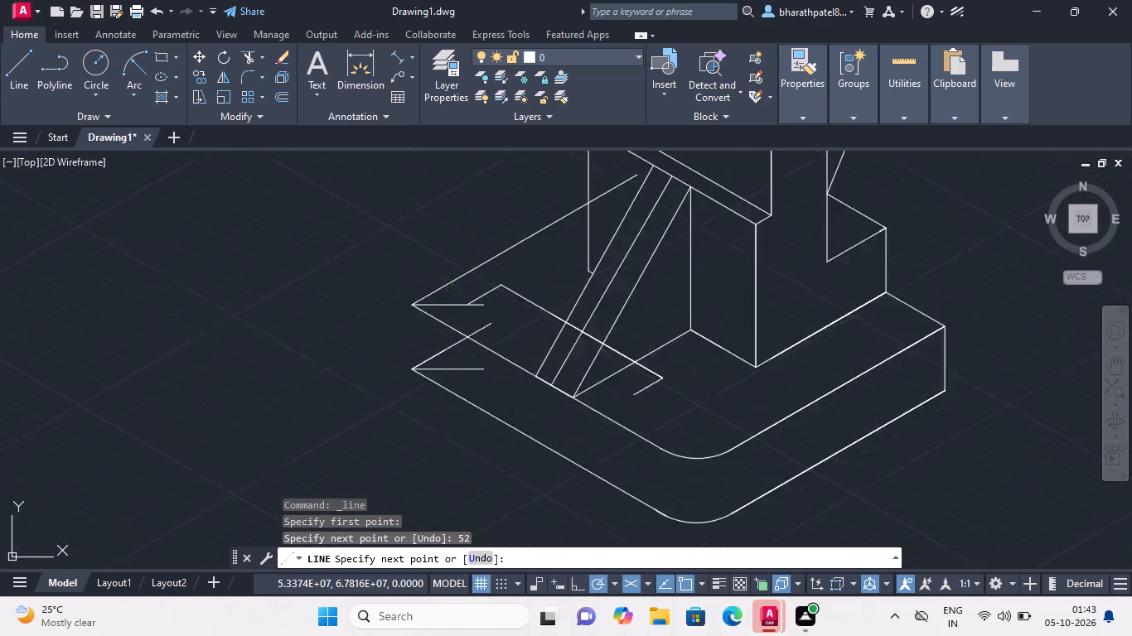
{"action": "scroll", "coordinate": [475, 313], "scroll_direction": "up", "scroll_amount": 2}
{"action": "left_click", "coordinate": [473, 251]}
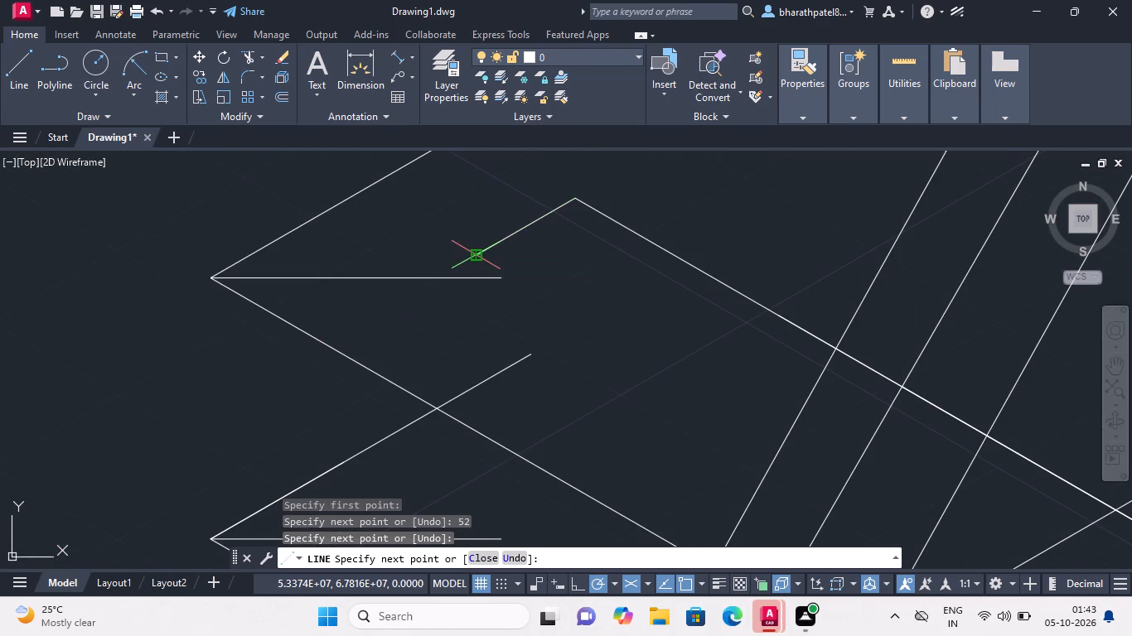
{"action": "key", "text": "Escape"}
Draw an isocircle of diameter 16 on the base plate, centred on the corner at the 330° end of the 52-unit line.
{"action": "scroll", "coordinate": [452, 267], "scroll_direction": "down", "scroll_amount": 2}
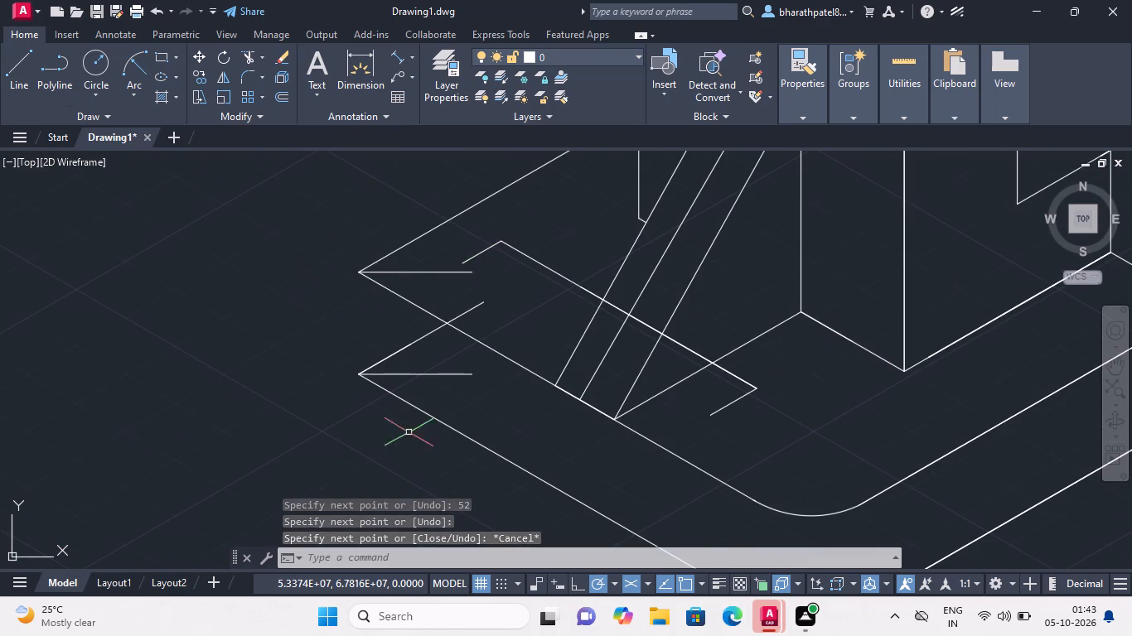
{"action": "left_click", "coordinate": [459, 551]}
{"action": "key", "text": "e"}
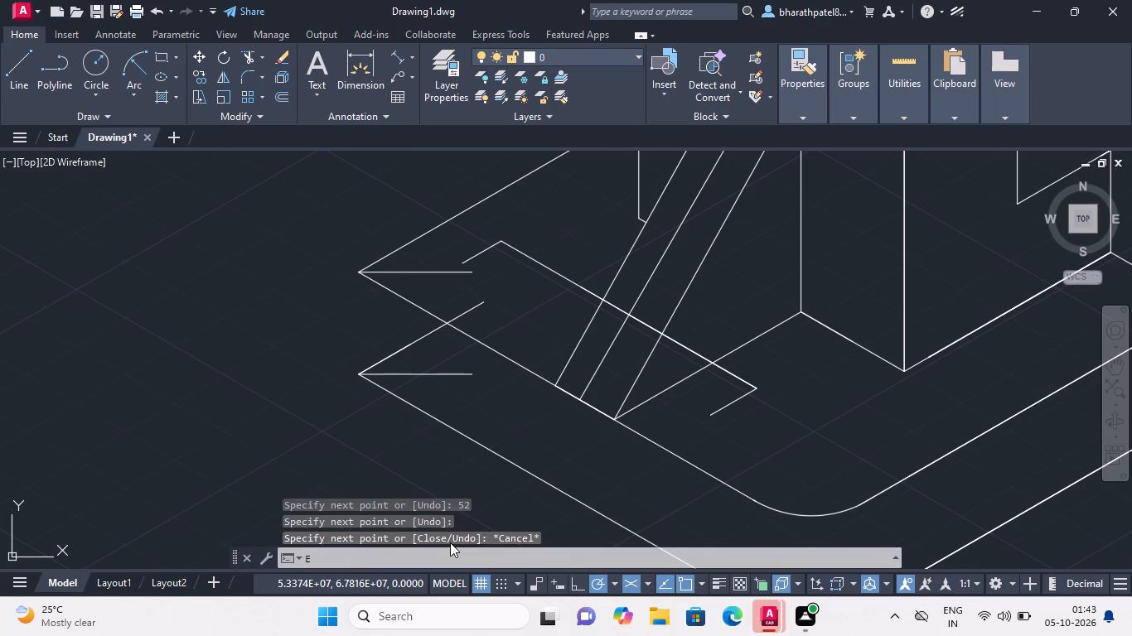
{"action": "key", "text": "l"}
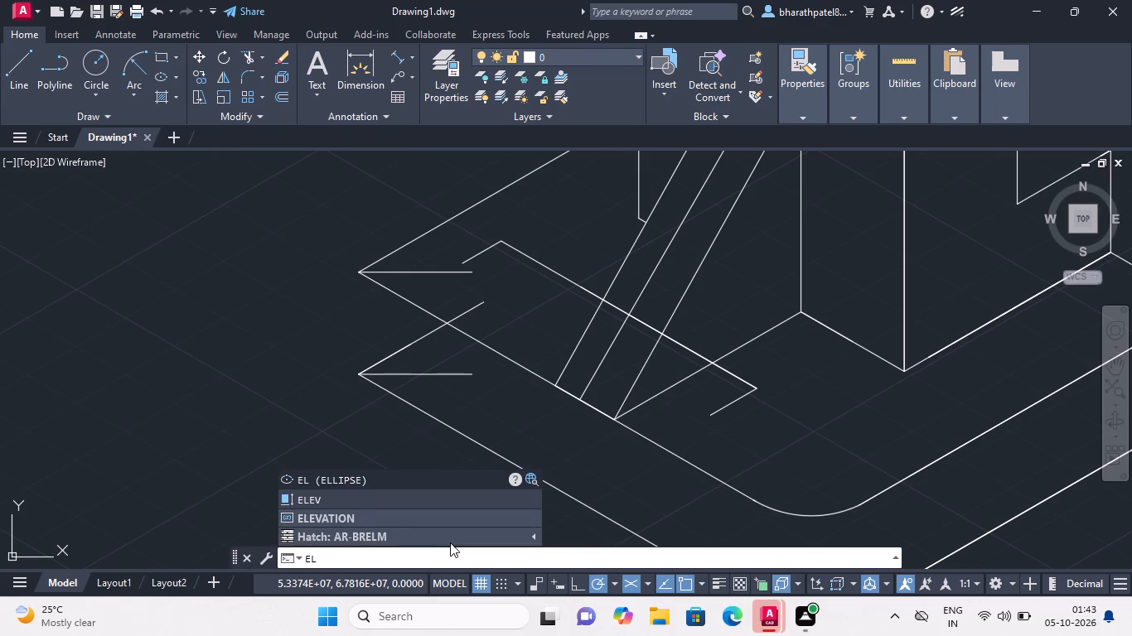
{"action": "key", "text": "Return"}
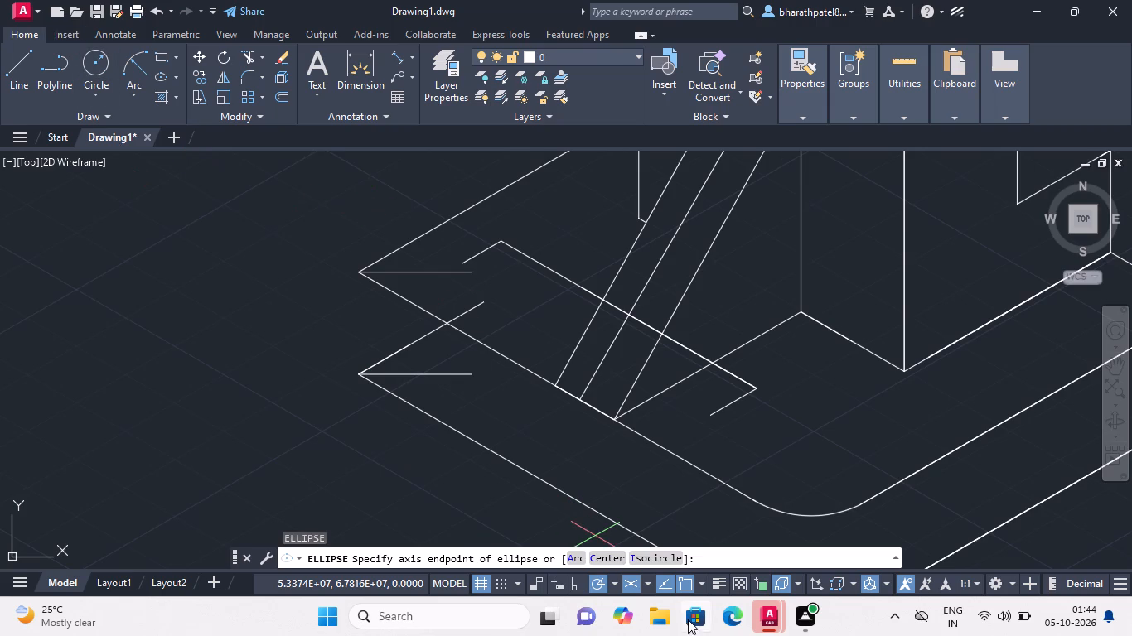
{"action": "left_click", "coordinate": [646, 559]}
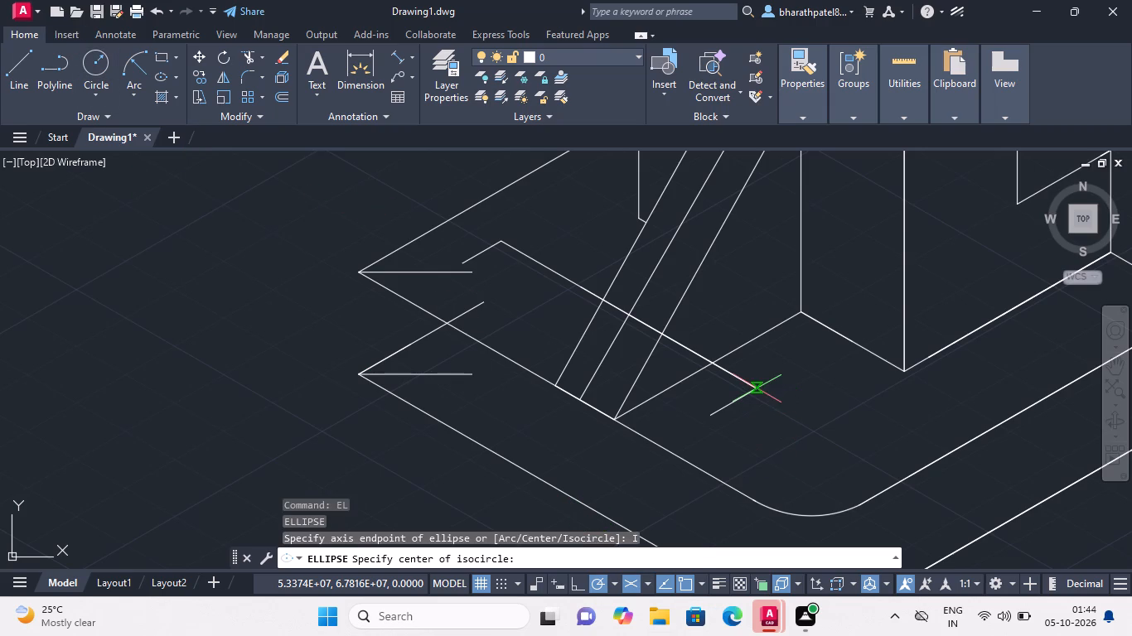
{"action": "left_click", "coordinate": [757, 388]}
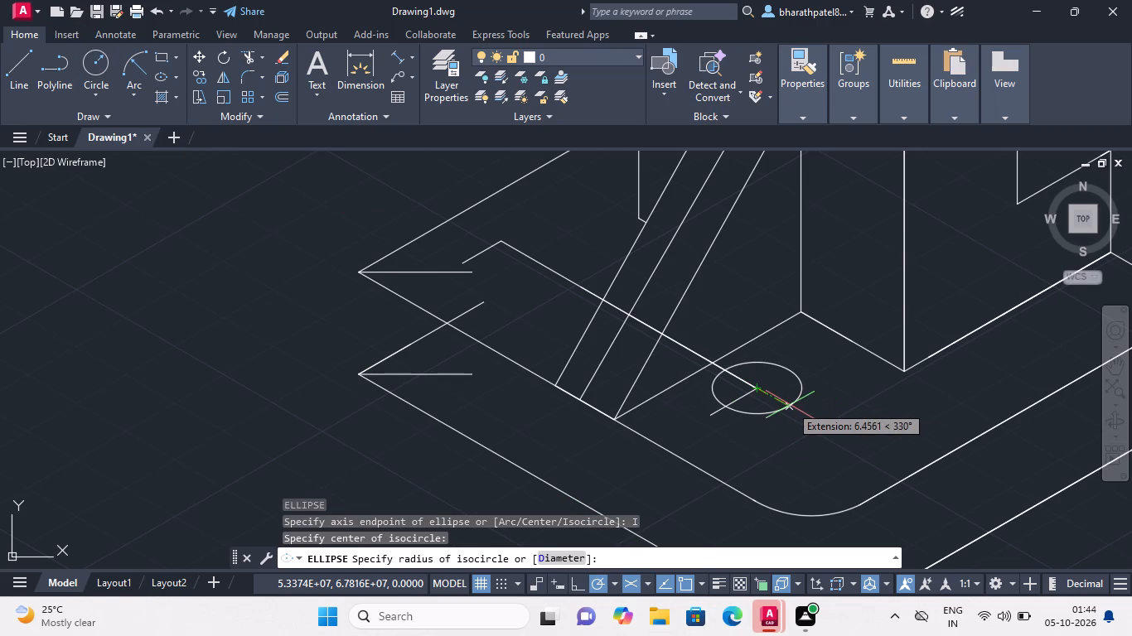
{"action": "key", "text": "1"}
{"action": "left_click", "coordinate": [557, 559]}
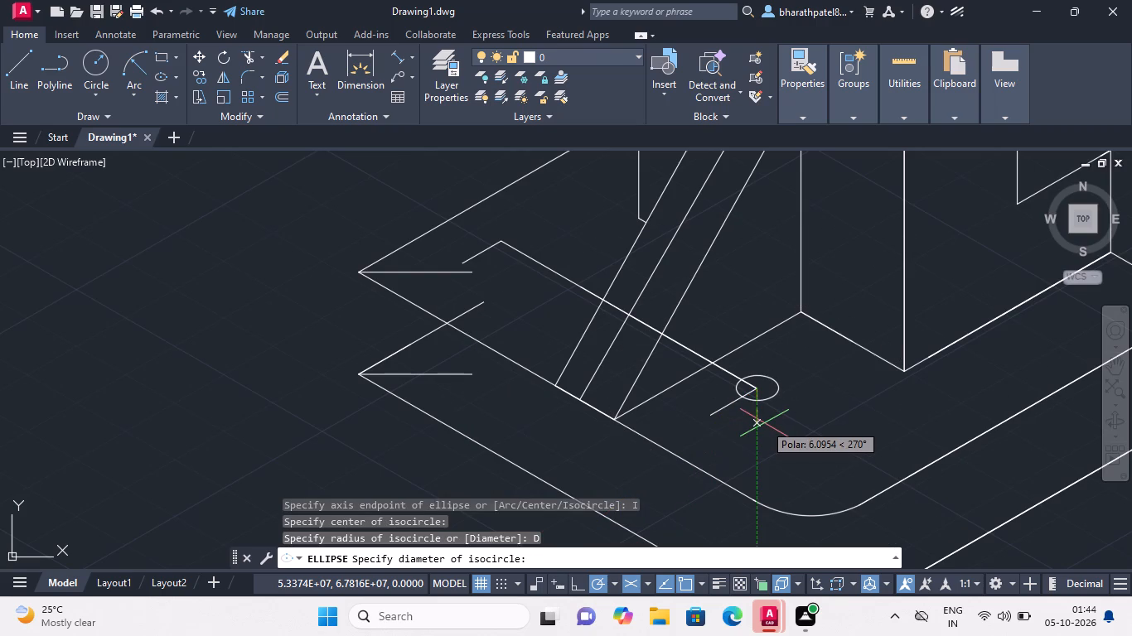
{"action": "key", "text": "1"}
{"action": "key", "text": "6"}
{"action": "key", "text": "Return"}
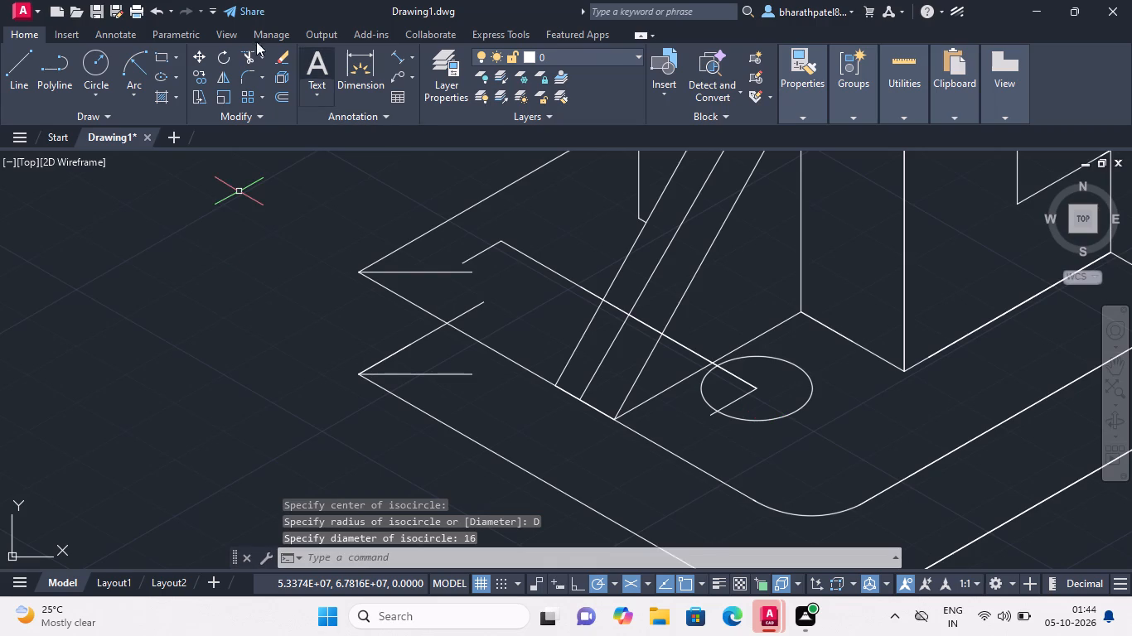
Draw a 26-unit line at 330° from the rib centre line's intersection with the 52-unit line to the isocircle's centre.
{"action": "left_click", "coordinate": [18, 65]}
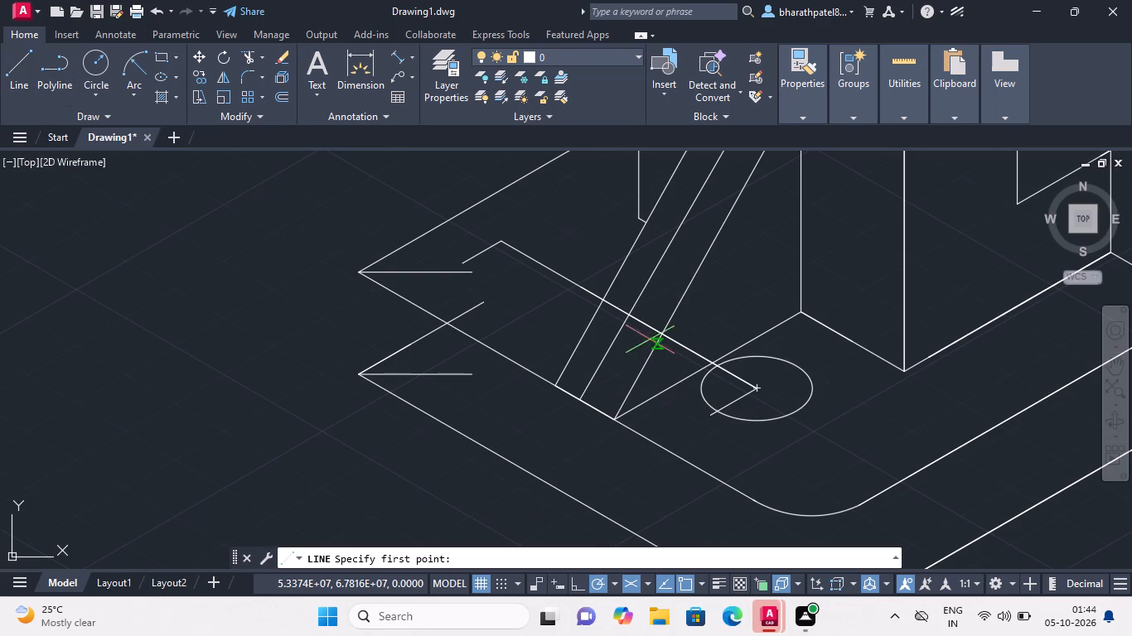
{"action": "scroll", "coordinate": [627, 320], "scroll_direction": "up", "scroll_amount": 4}
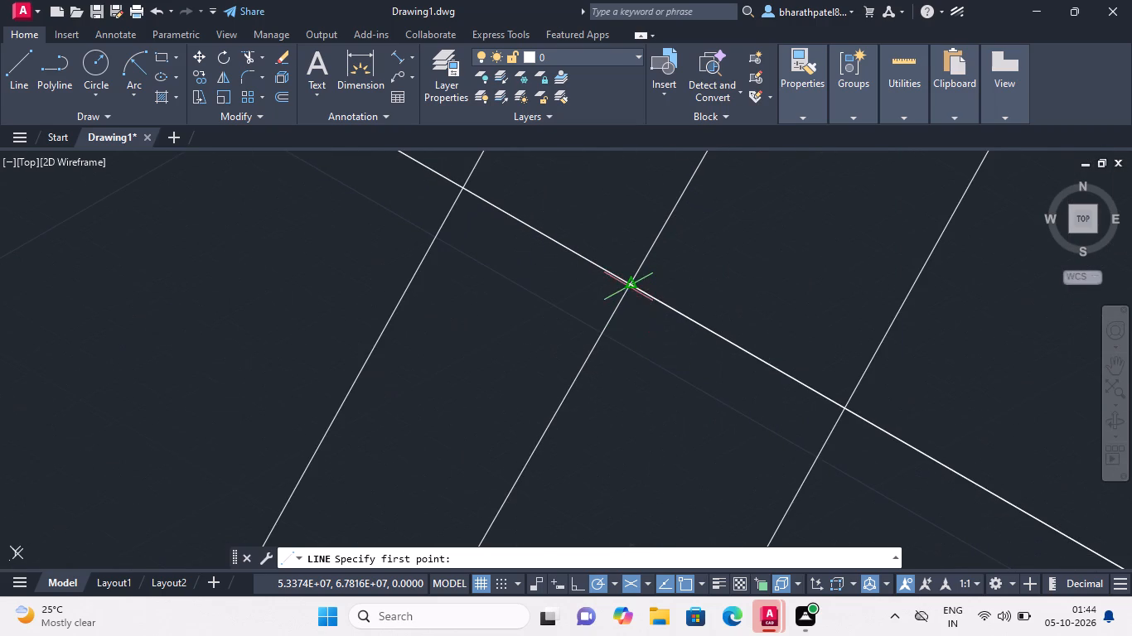
{"action": "left_click", "coordinate": [628, 287]}
{"action": "scroll", "coordinate": [733, 354], "scroll_direction": "down", "scroll_amount": 5}
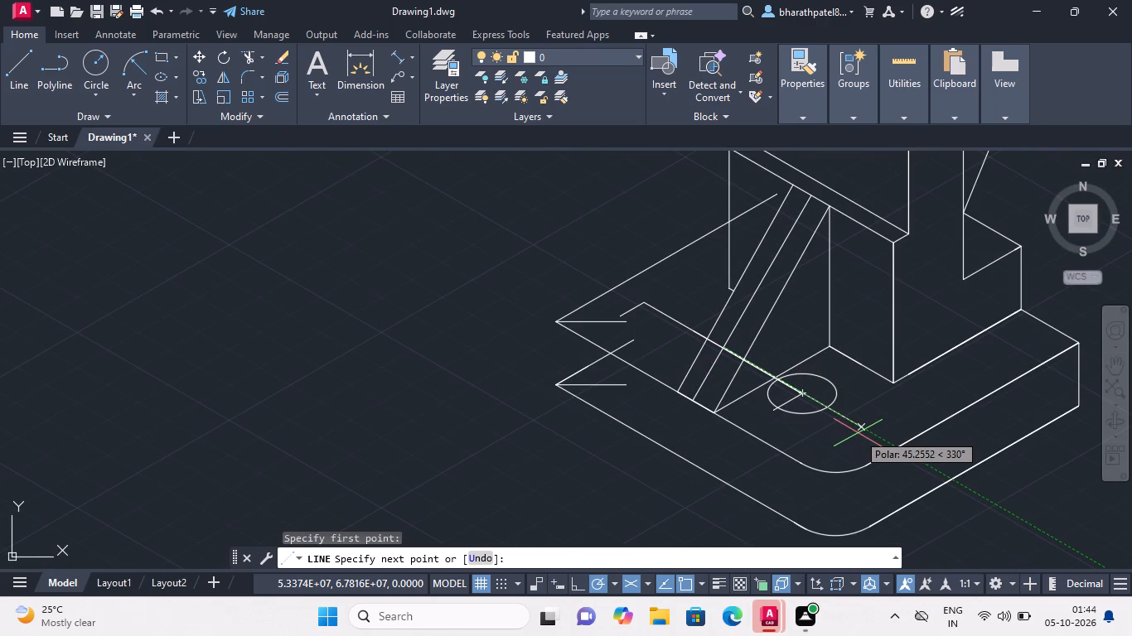
{"action": "type", "text": "26"}
{"action": "key", "text": "Return"}
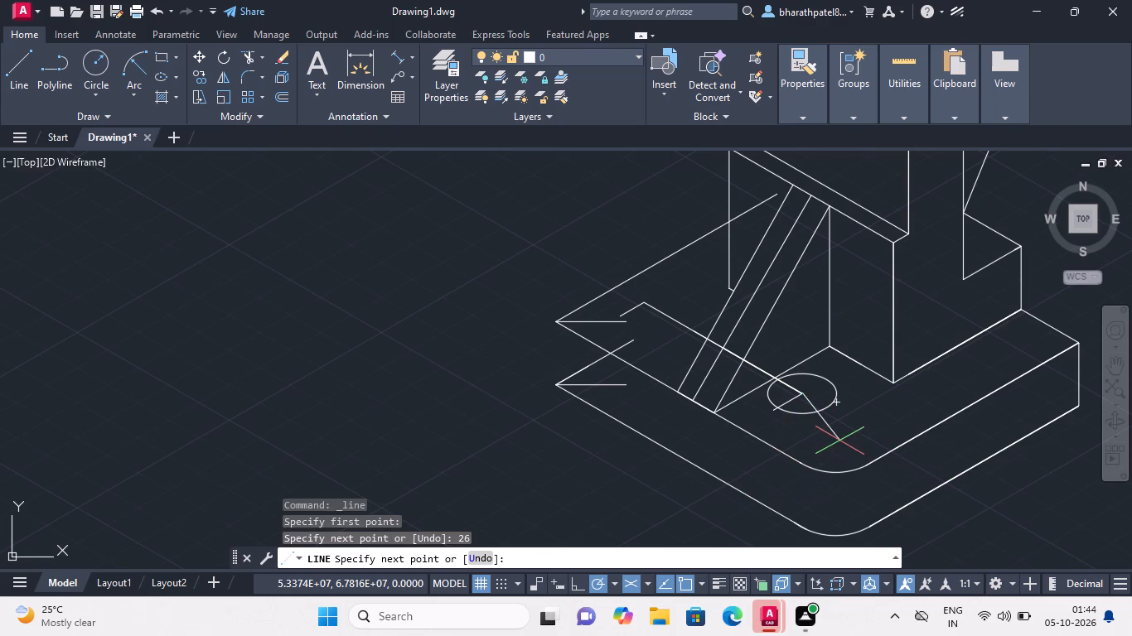
{"action": "key", "text": "Escape"}
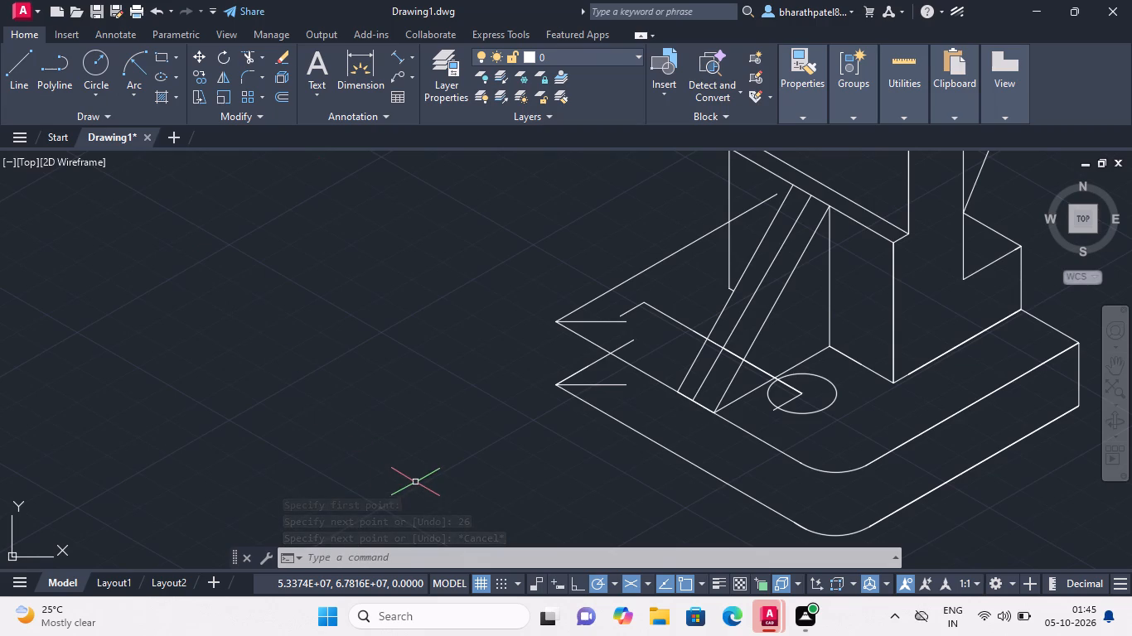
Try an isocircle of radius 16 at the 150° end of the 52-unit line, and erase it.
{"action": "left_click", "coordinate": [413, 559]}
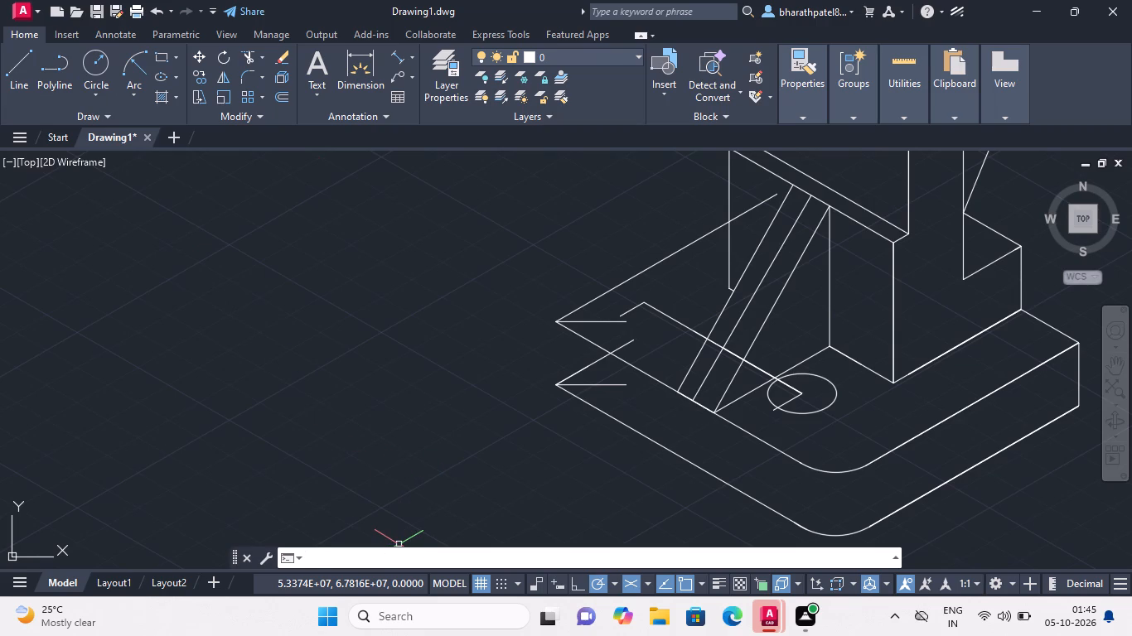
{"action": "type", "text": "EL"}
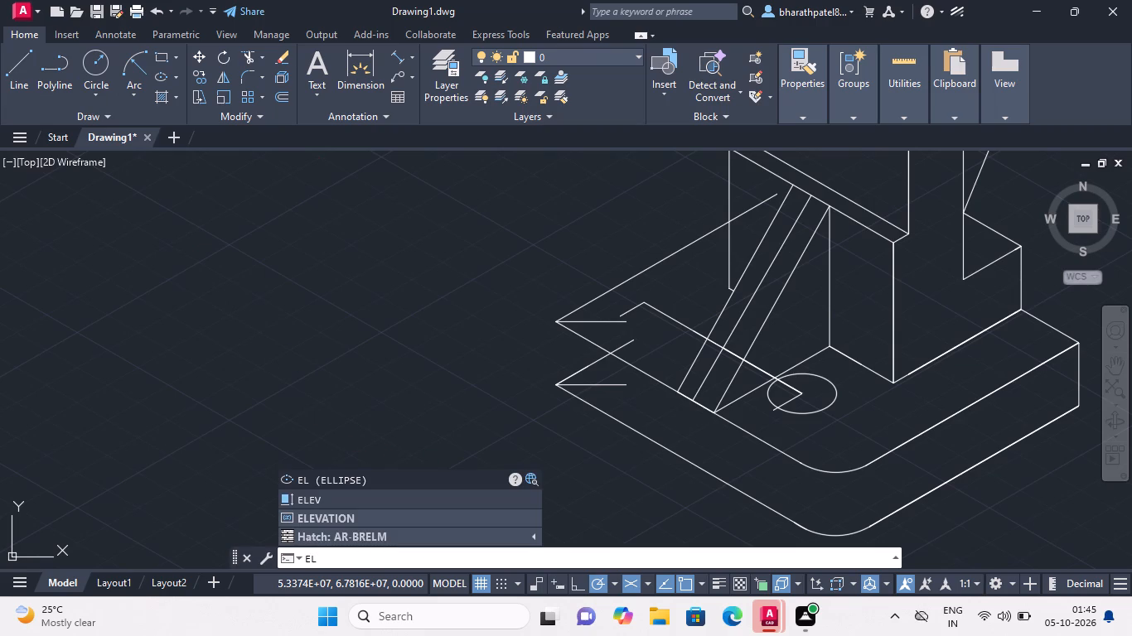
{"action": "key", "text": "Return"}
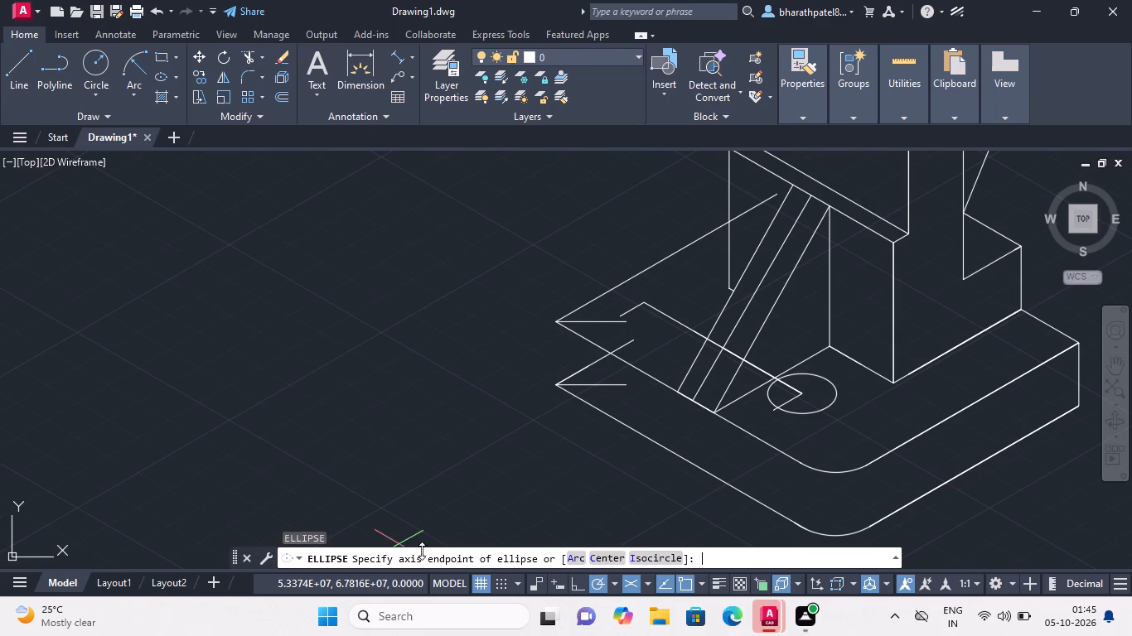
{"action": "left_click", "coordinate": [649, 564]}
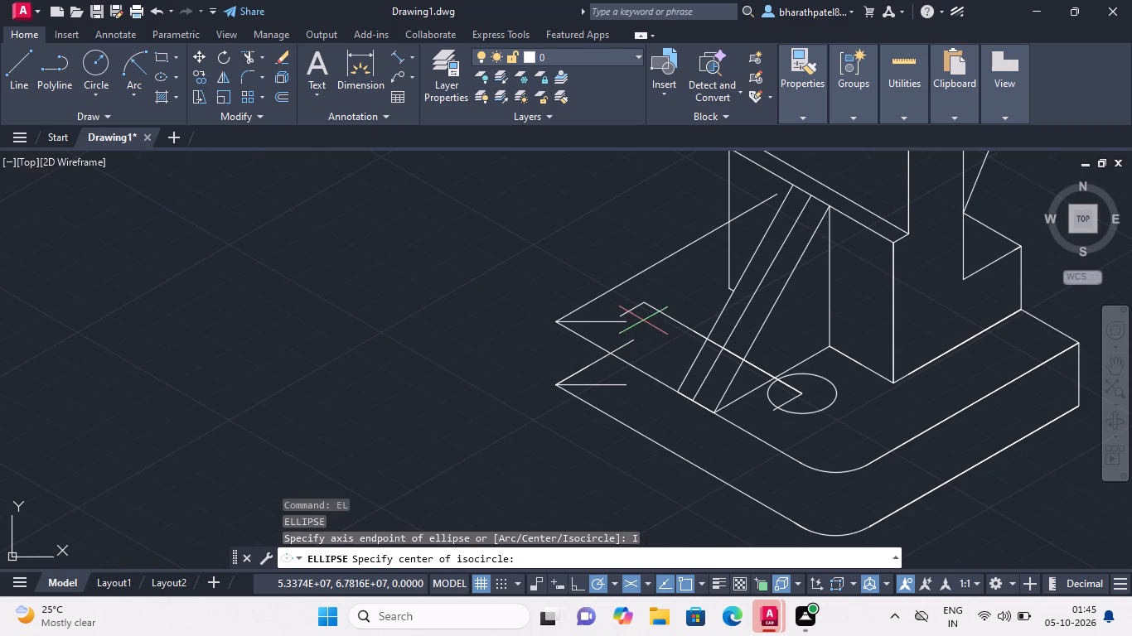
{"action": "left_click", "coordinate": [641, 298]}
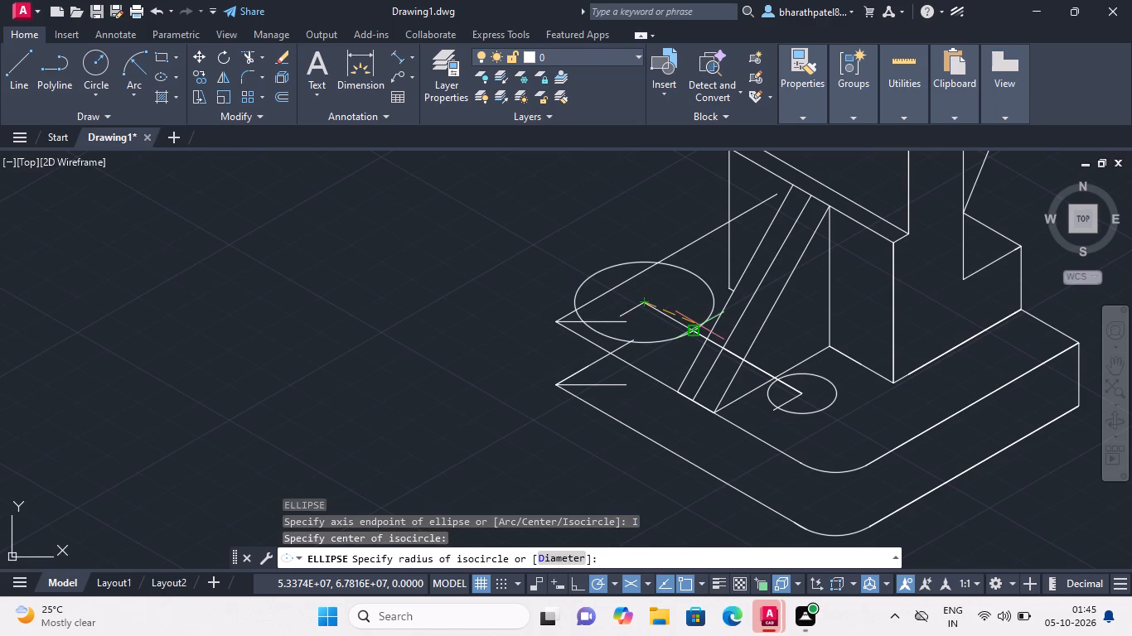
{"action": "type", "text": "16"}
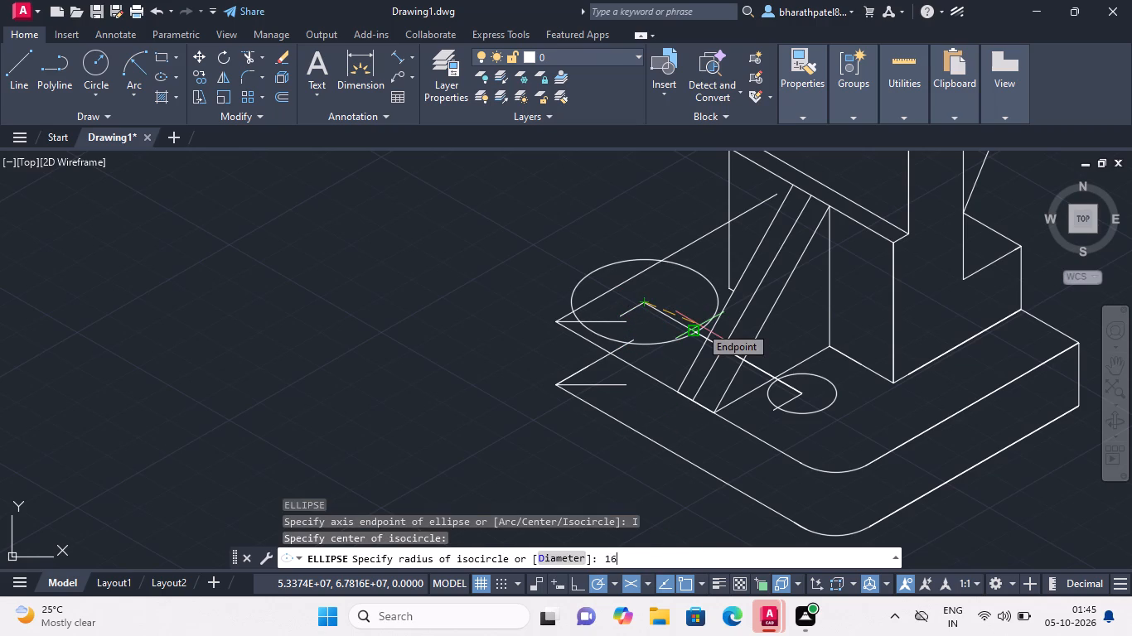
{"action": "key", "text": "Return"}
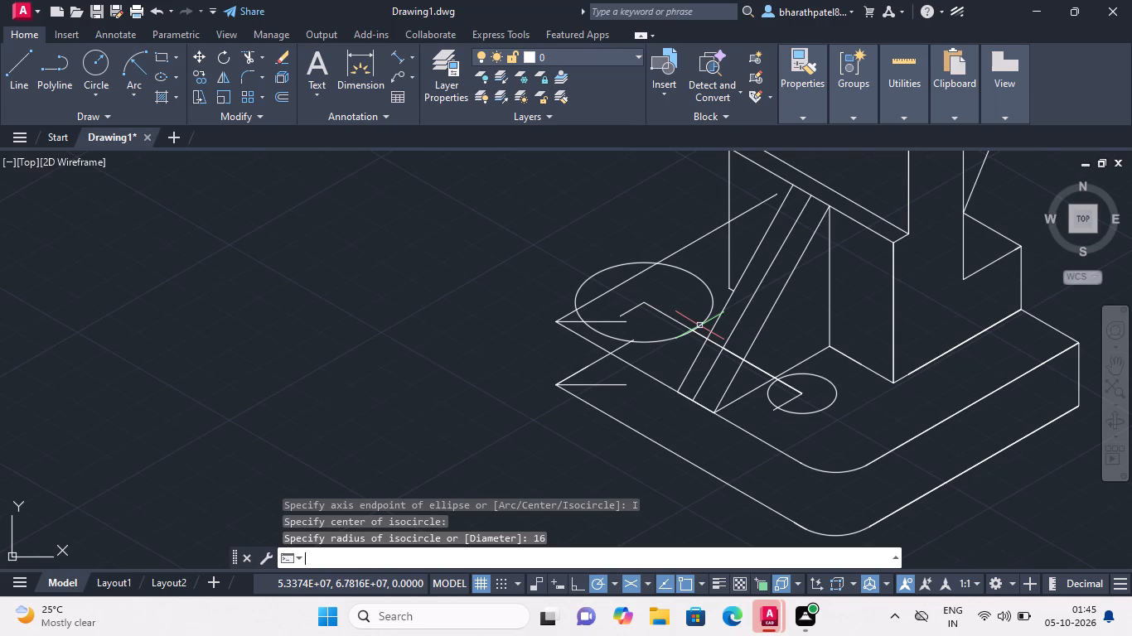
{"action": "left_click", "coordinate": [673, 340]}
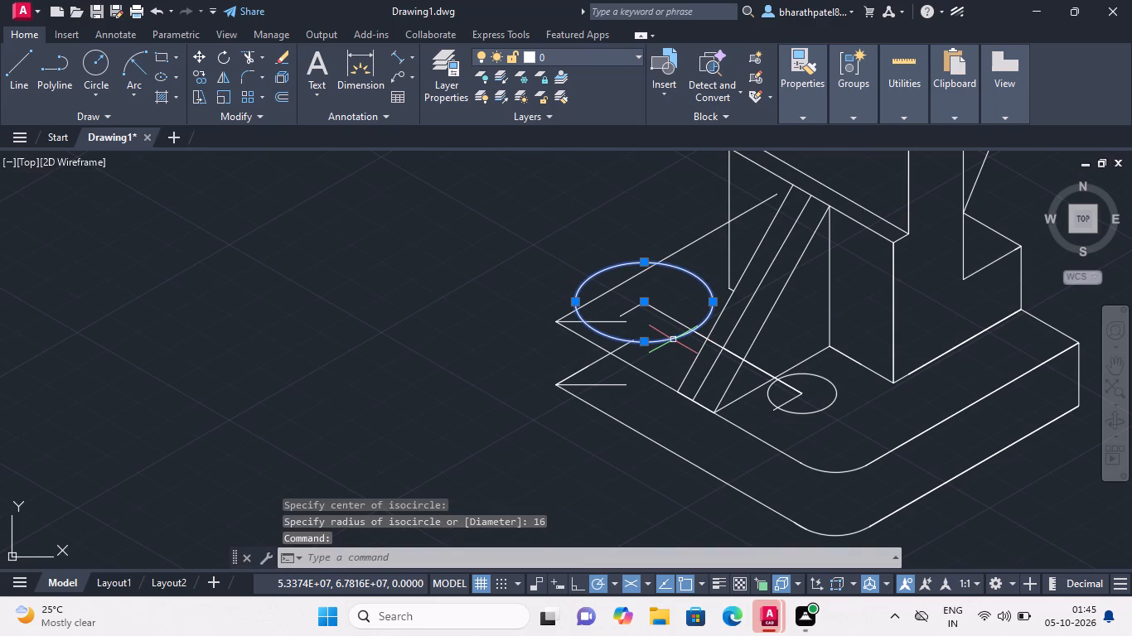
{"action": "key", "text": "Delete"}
Draw an isocircle of diameter 16 centred on the corner at the 150° end of the 52-unit line.
{"action": "key", "text": "e"}
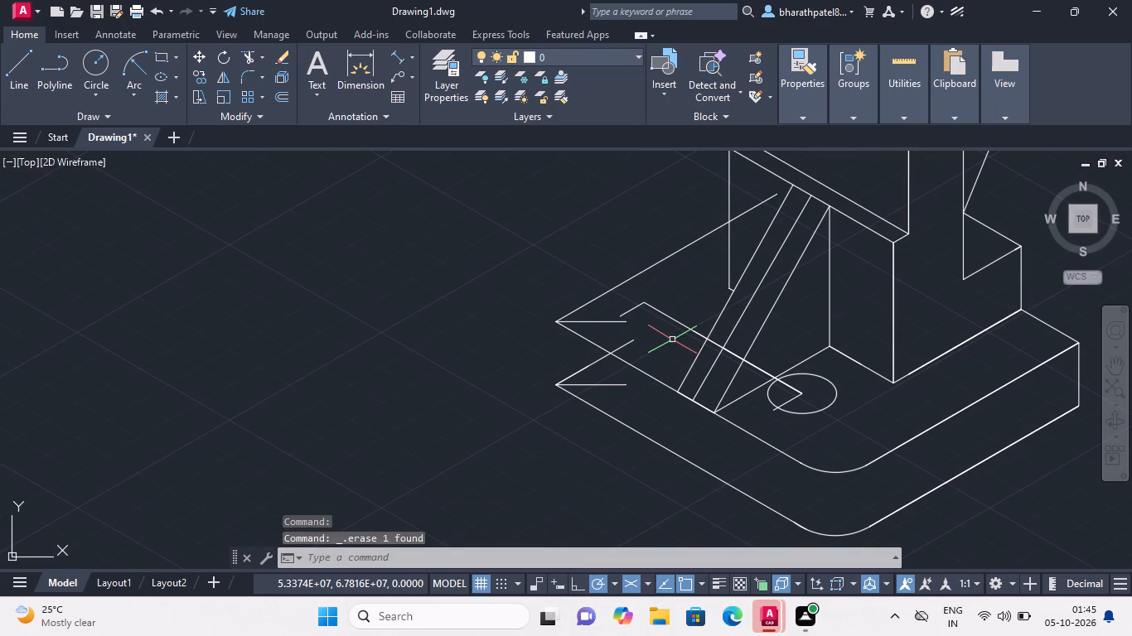
{"action": "key", "text": "k"}
{"action": "key", "text": "BackSpace"}
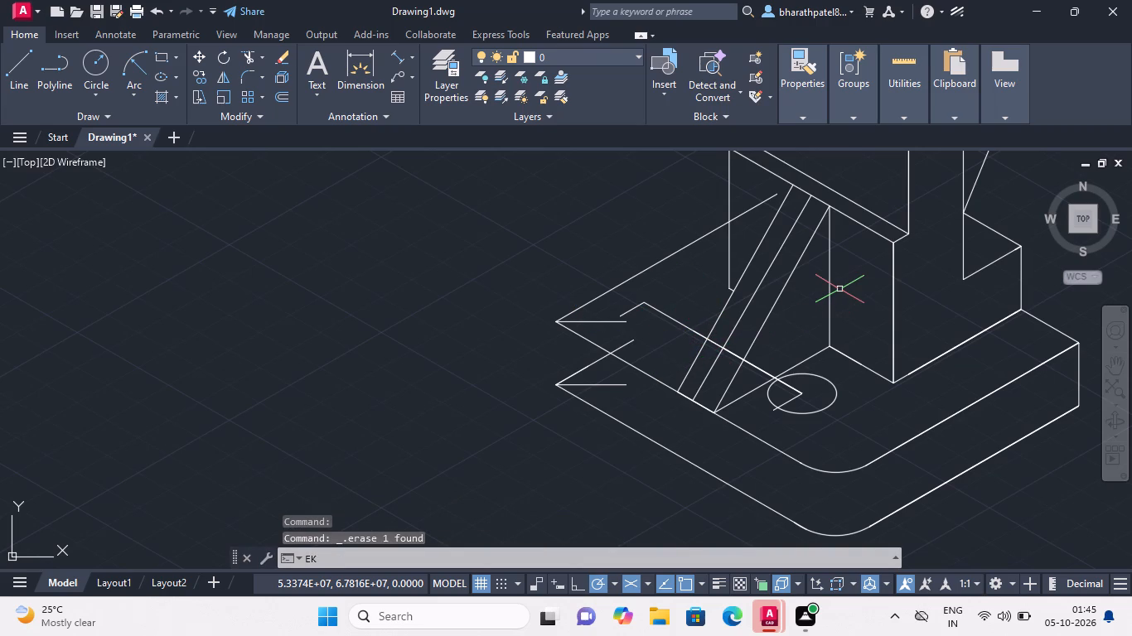
{"action": "key", "text": "l"}
{"action": "key", "text": "Return"}
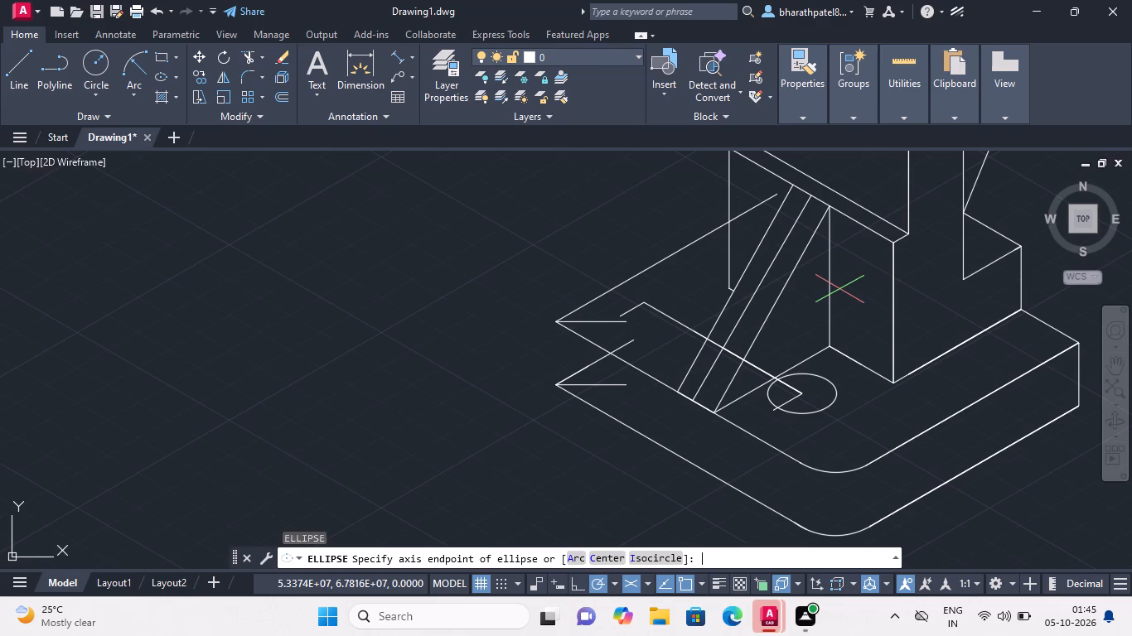
{"action": "left_click", "coordinate": [651, 555]}
{"action": "scroll", "coordinate": [646, 302], "scroll_direction": "up", "scroll_amount": 3}
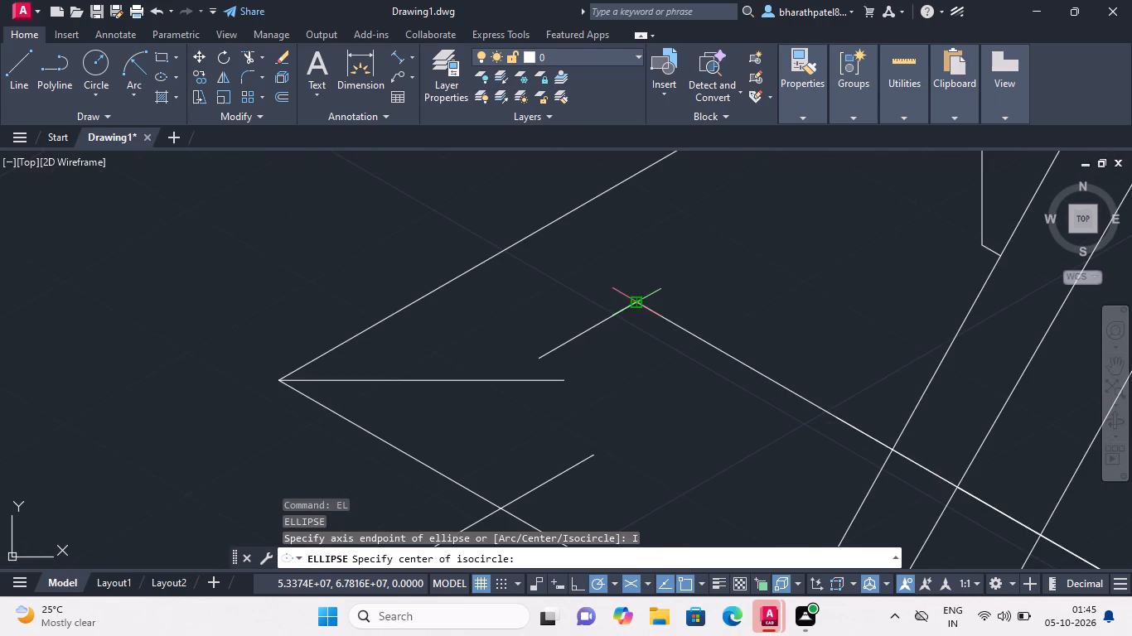
{"action": "left_click", "coordinate": [631, 305]}
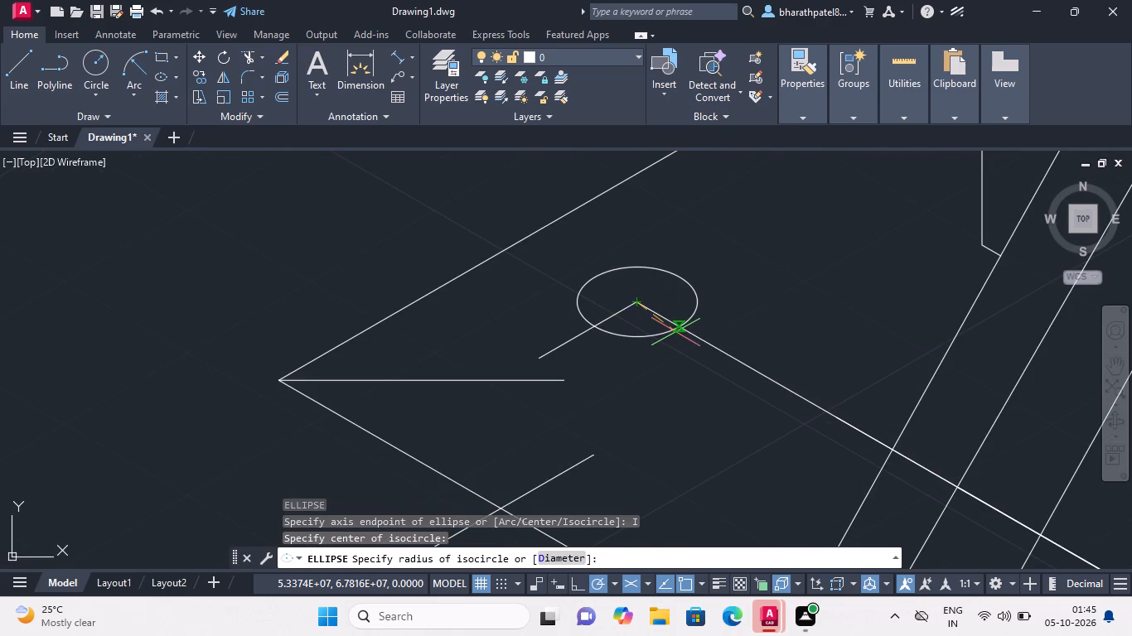
{"action": "left_click", "coordinate": [569, 557]}
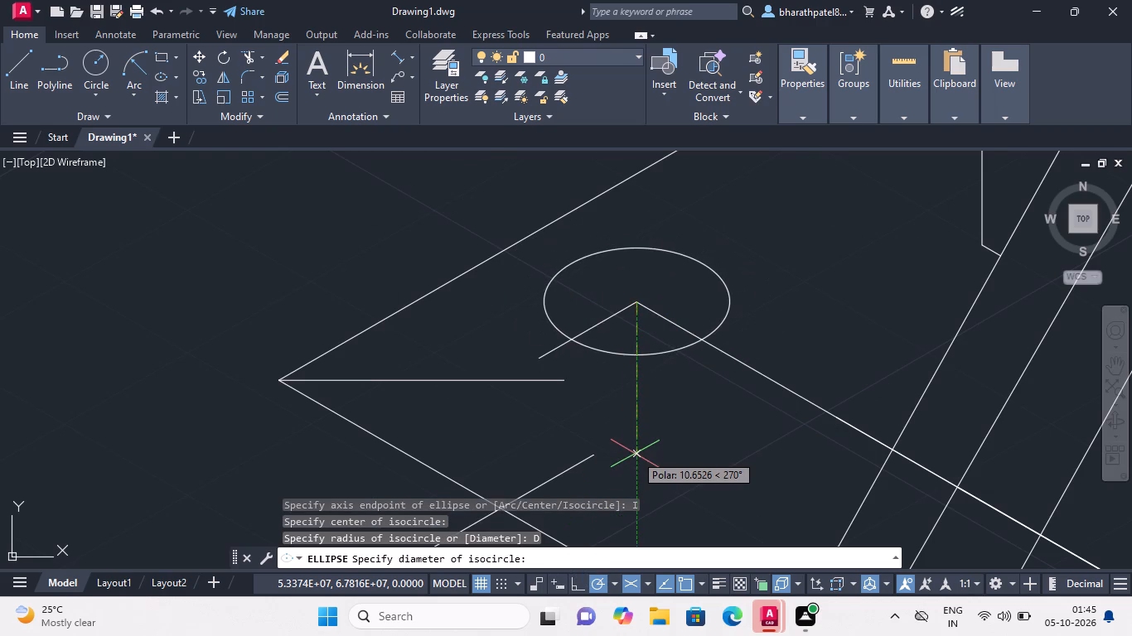
{"action": "type", "text": "16"}
{"action": "key", "text": "Return"}
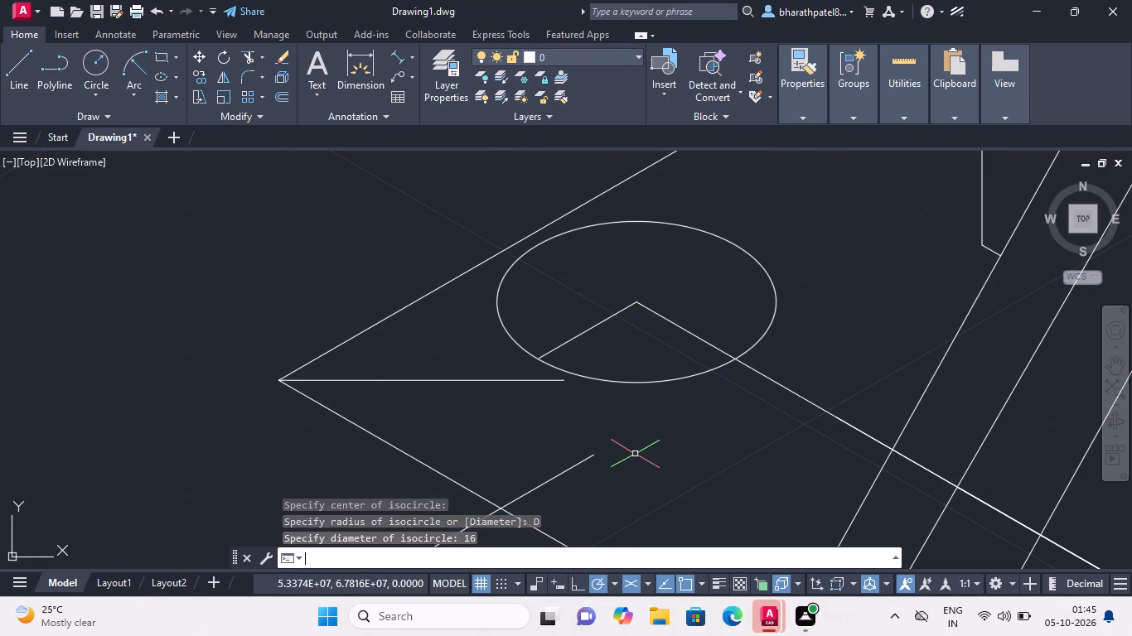
{"action": "scroll", "coordinate": [635, 451], "scroll_direction": "down", "scroll_amount": 4}
{"action": "scroll", "coordinate": [633, 447], "scroll_direction": "up", "scroll_amount": 1}
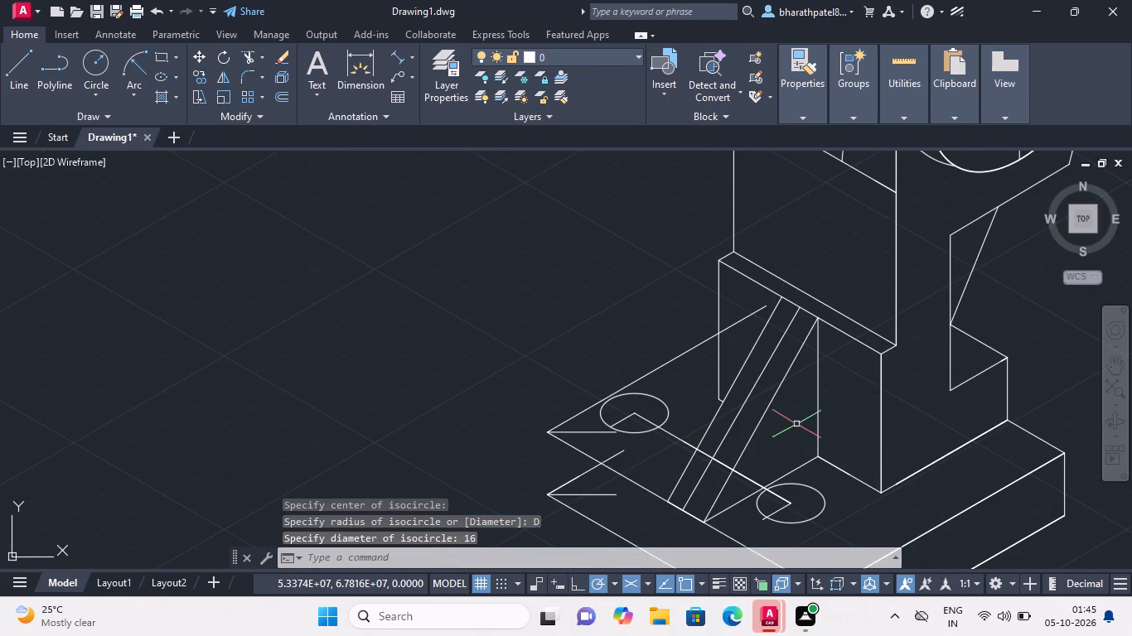
{"action": "scroll", "coordinate": [795, 436], "scroll_direction": "down", "scroll_amount": 2}
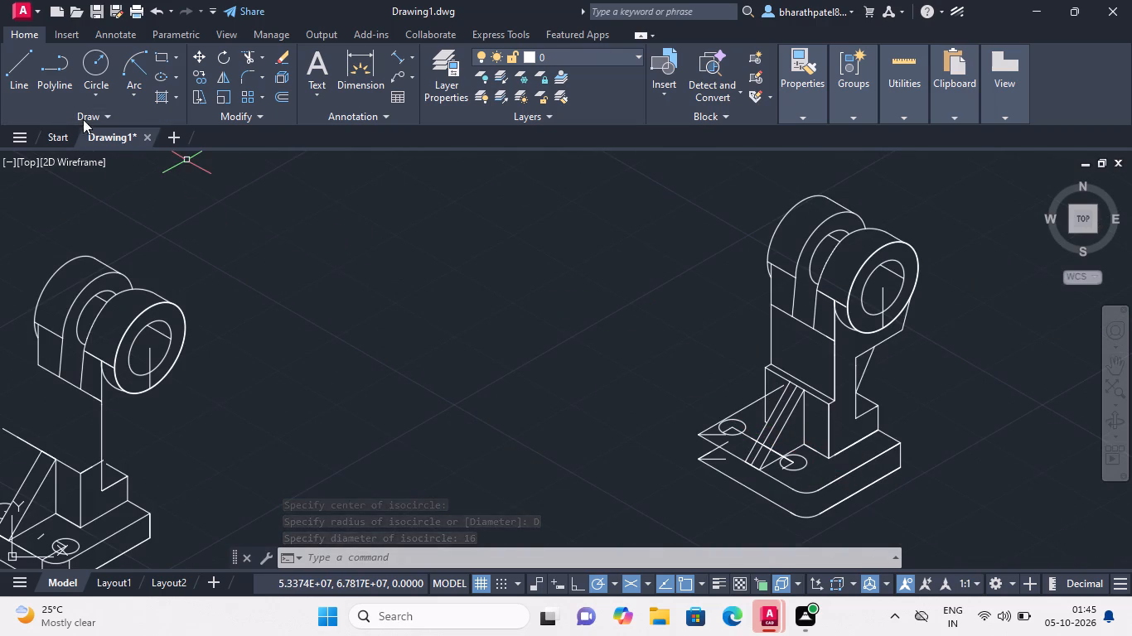
Draw a 26-unit line at 150° from the rib centre line's intersection with the 52-unit line to the other isocircle's centre.
{"action": "left_click", "coordinate": [7, 71]}
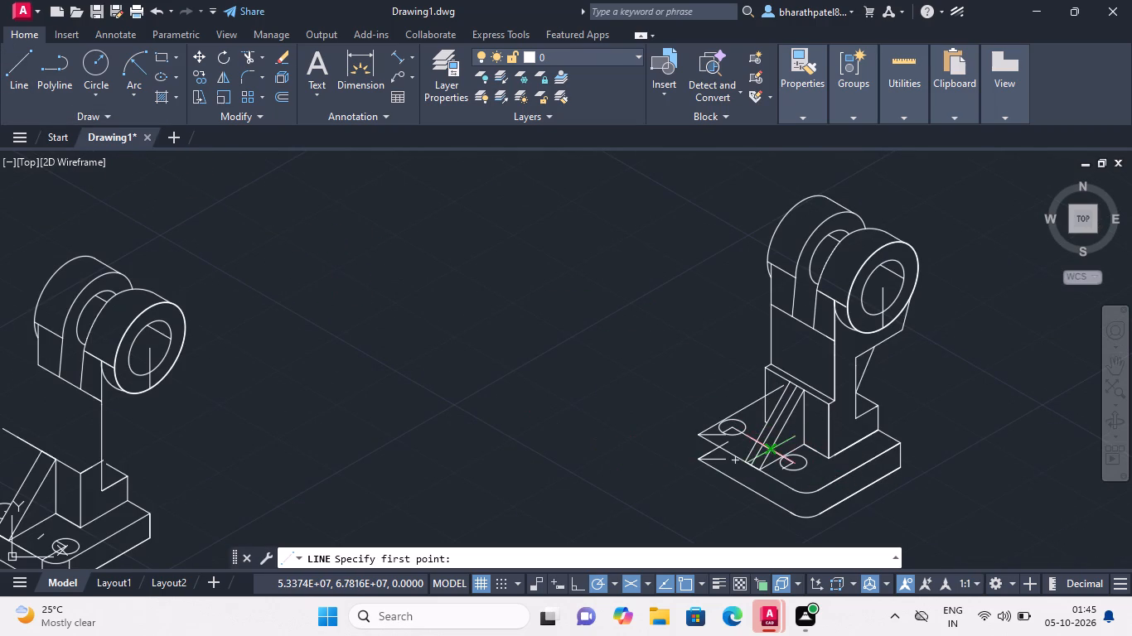
{"action": "scroll", "coordinate": [772, 450], "scroll_direction": "up", "scroll_amount": 4}
{"action": "left_click", "coordinate": [703, 422]}
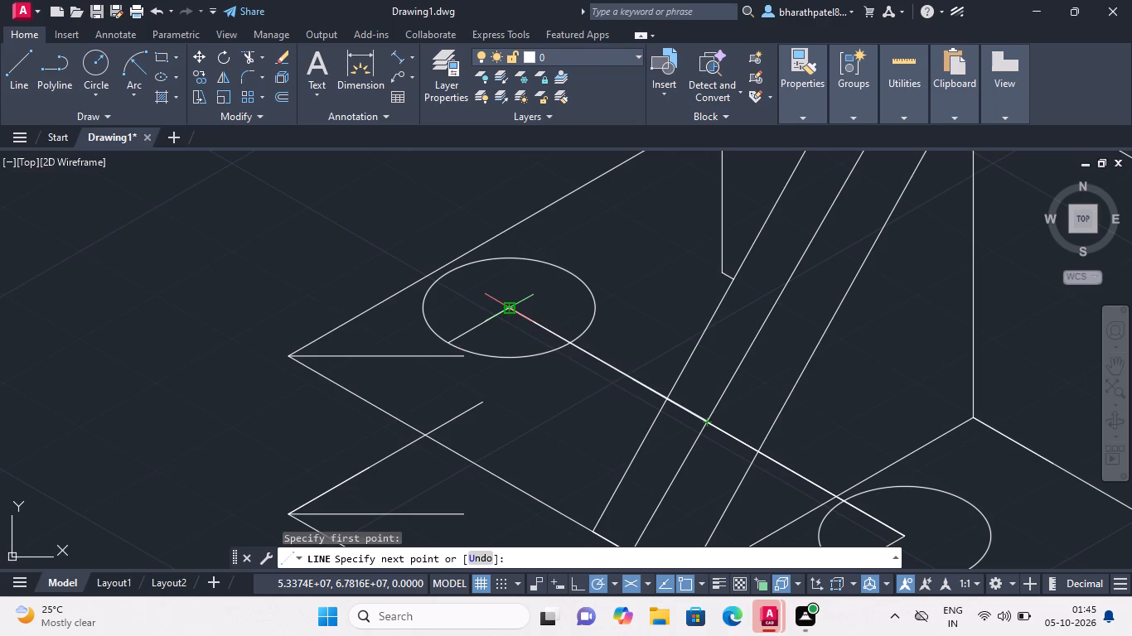
{"action": "key", "text": "2"}
{"action": "key", "text": "6"}
{"action": "key", "text": "Return"}
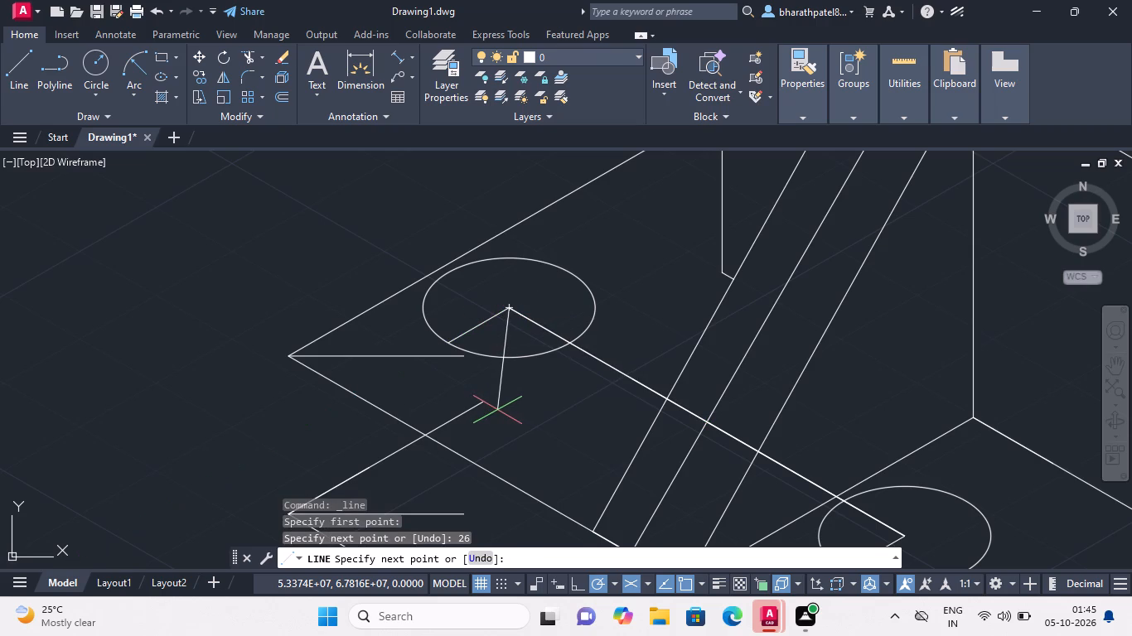
{"action": "key", "text": "Escape"}
Erase the centre construction line running along the sloping rib between its two edges.
{"action": "scroll", "coordinate": [624, 367], "scroll_direction": "down", "scroll_amount": 3}
{"action": "scroll", "coordinate": [689, 395], "scroll_direction": "up", "scroll_amount": 1}
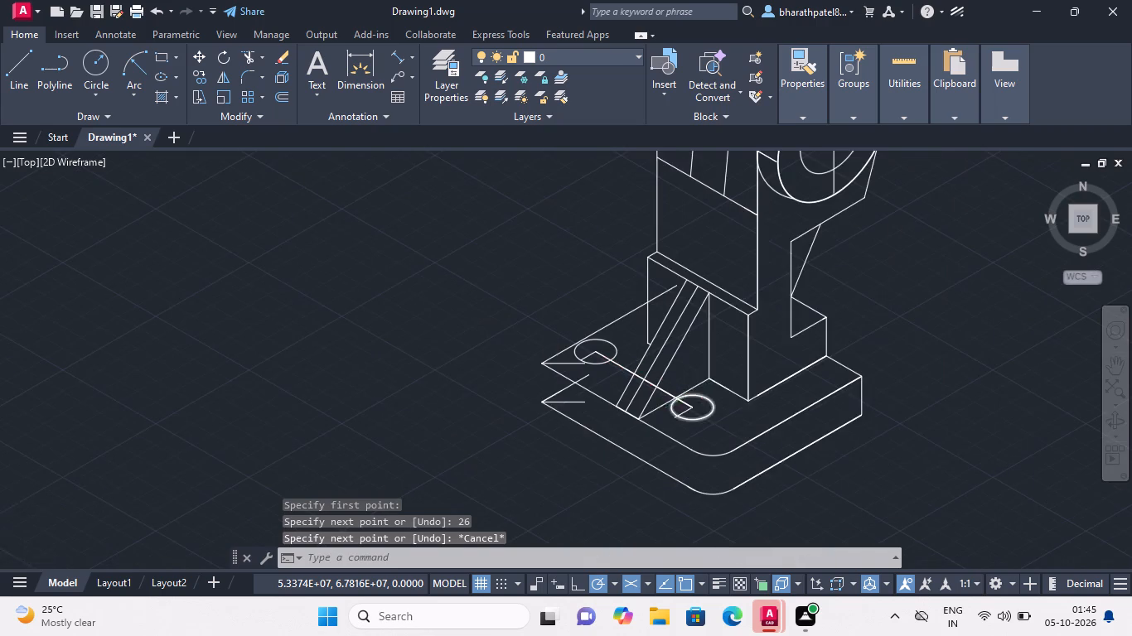
{"action": "scroll", "coordinate": [689, 395], "scroll_direction": "up", "scroll_amount": 3}
{"action": "scroll", "coordinate": [688, 393], "scroll_direction": "down", "scroll_amount": 2}
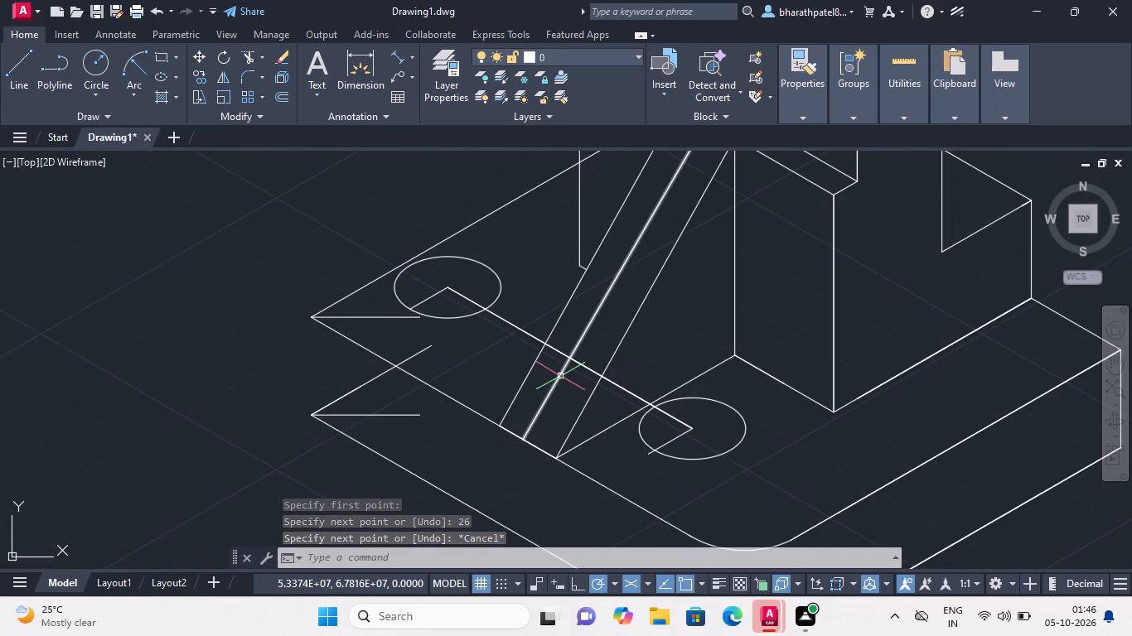
{"action": "left_click", "coordinate": [559, 378]}
{"action": "key", "text": "Delete"}
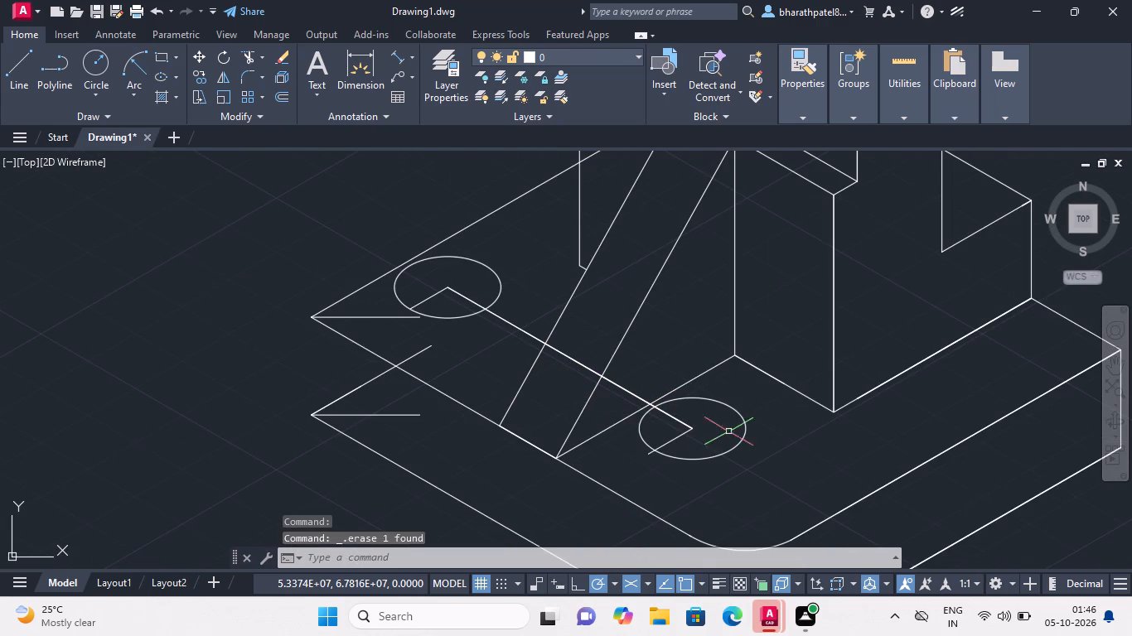
{"action": "scroll", "coordinate": [738, 425], "scroll_direction": "down", "scroll_amount": 2}
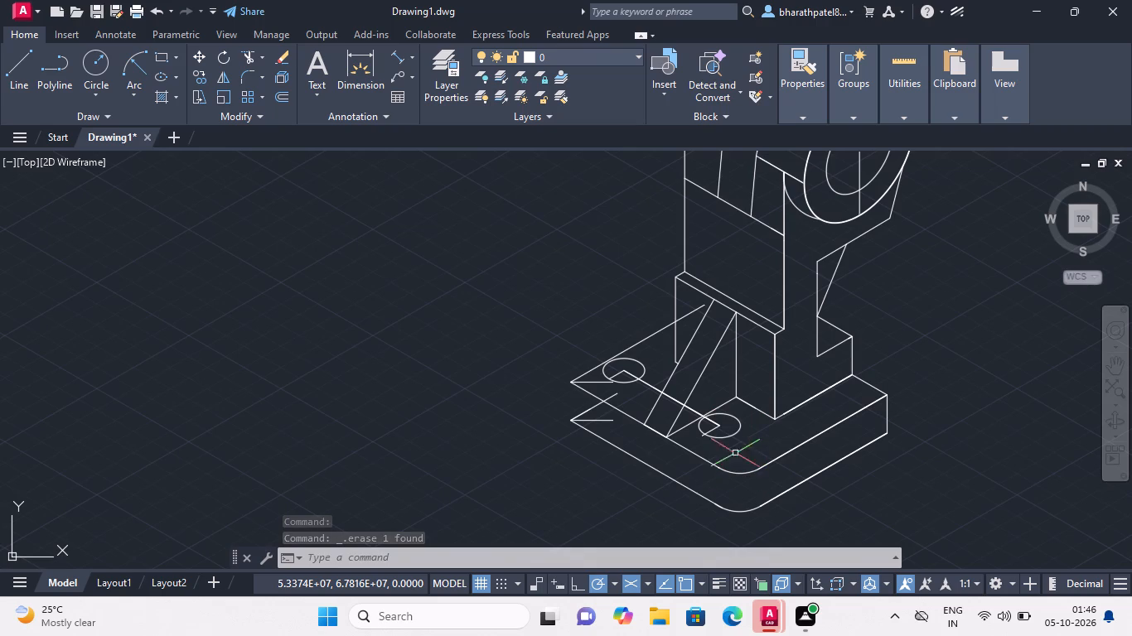
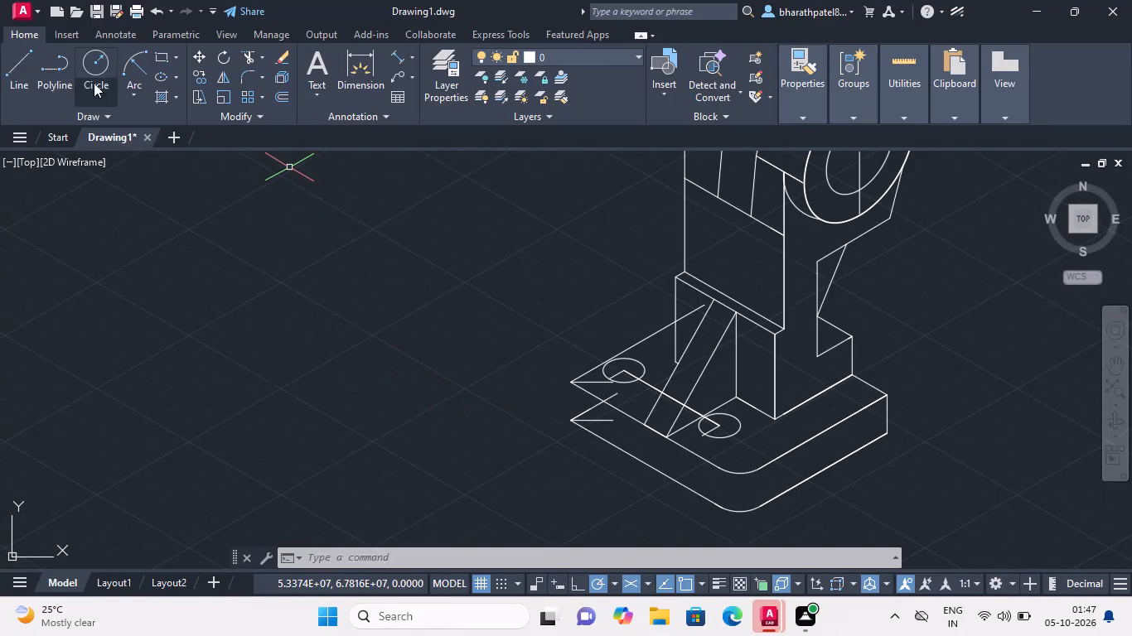
Draw a vertical line about 60 units down from the rib-side end of the base plate's upper rounded corner.
{"action": "left_click", "coordinate": [17, 72]}
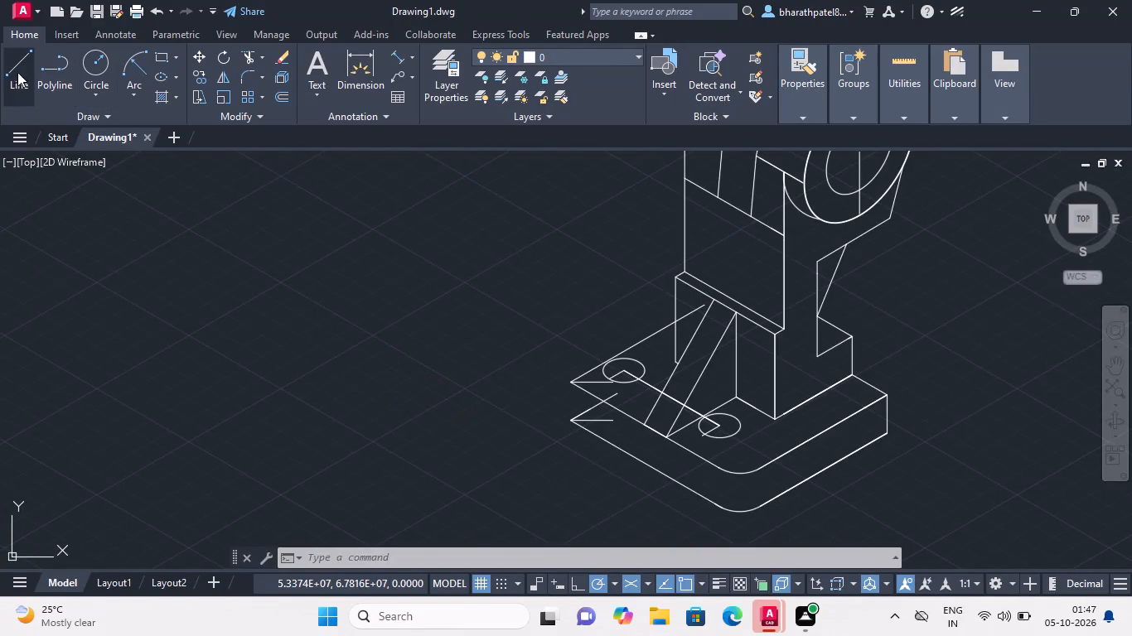
{"action": "left_click", "coordinate": [719, 467]}
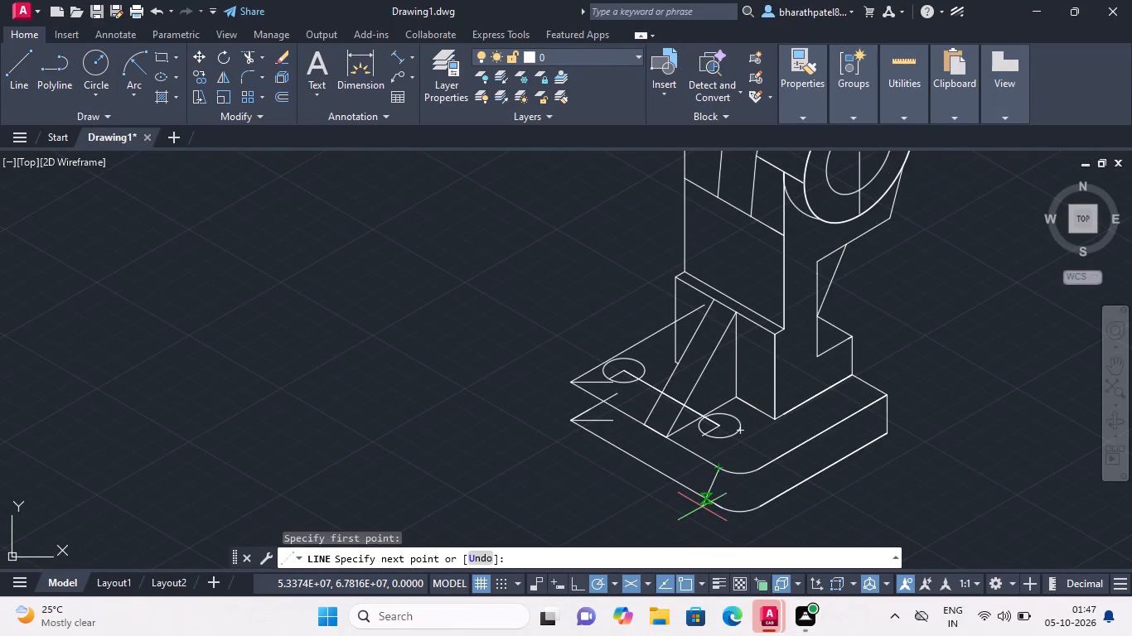
{"action": "scroll", "coordinate": [702, 507], "scroll_direction": "up", "scroll_amount": 4}
{"action": "scroll", "coordinate": [702, 505], "scroll_direction": "down", "scroll_amount": 4}
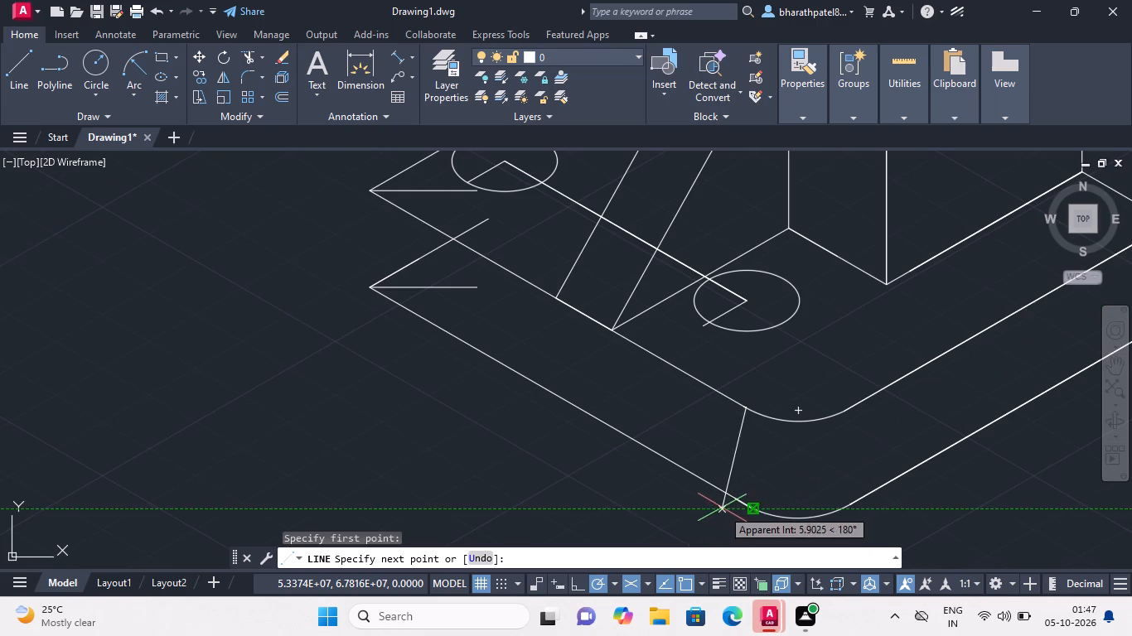
{"action": "scroll", "coordinate": [722, 508], "scroll_direction": "down", "scroll_amount": 2}
{"action": "scroll", "coordinate": [695, 417], "scroll_direction": "down", "scroll_amount": 2}
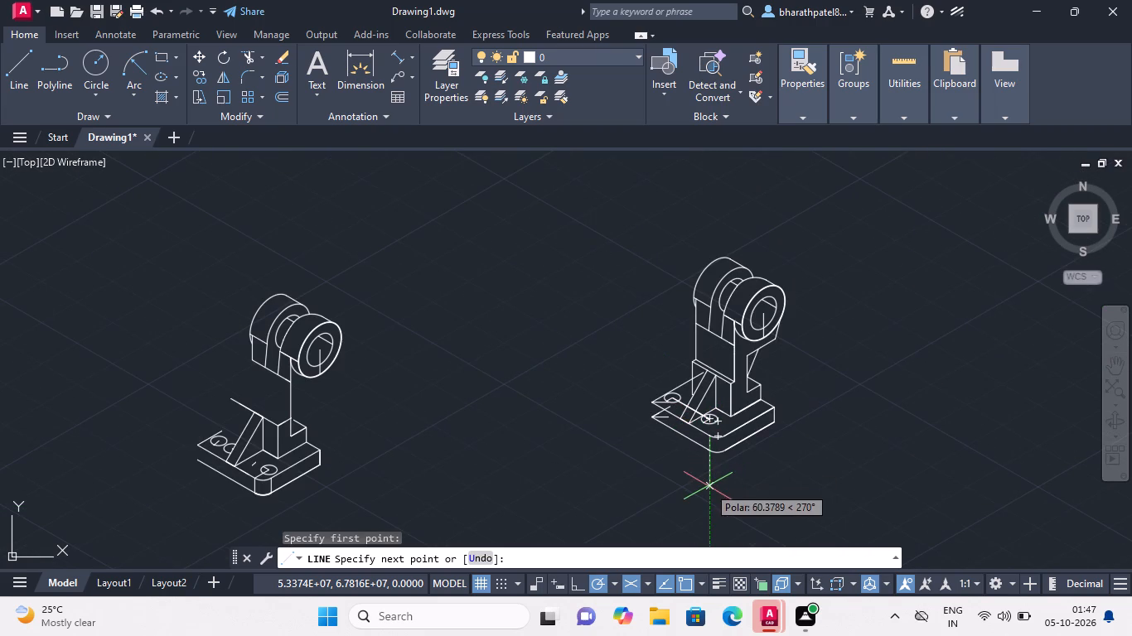
{"action": "left_click", "coordinate": [708, 486]}
{"action": "key", "text": "Escape"}
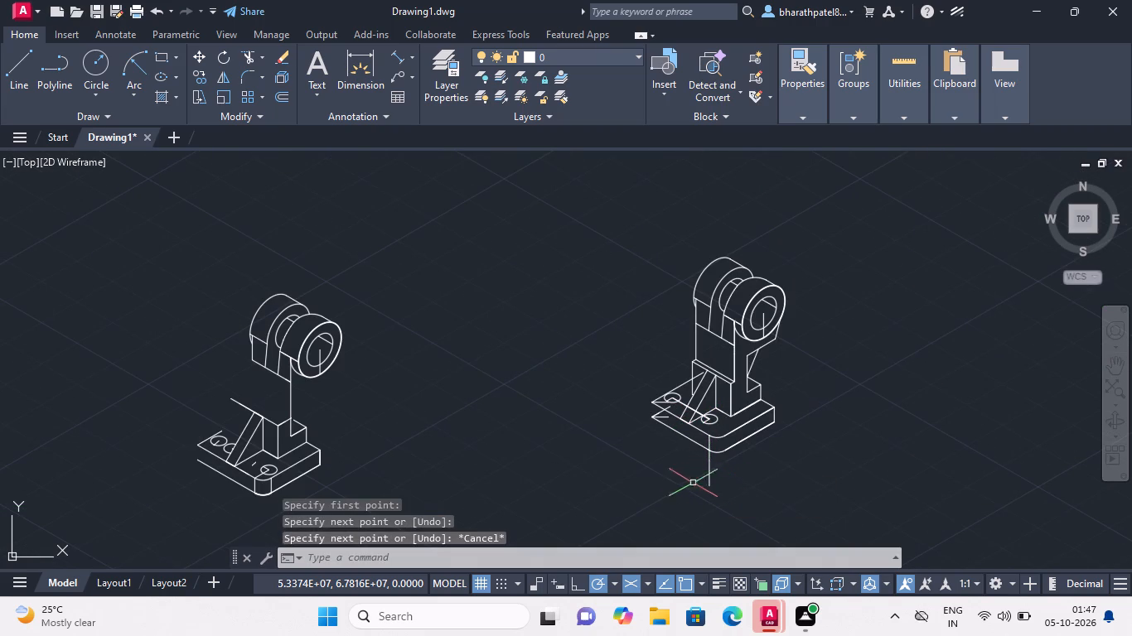
Draw a vertical line down from the other end of the upper rounded corner, past the base plate's bottom edge.
{"action": "left_click", "coordinate": [8, 63]}
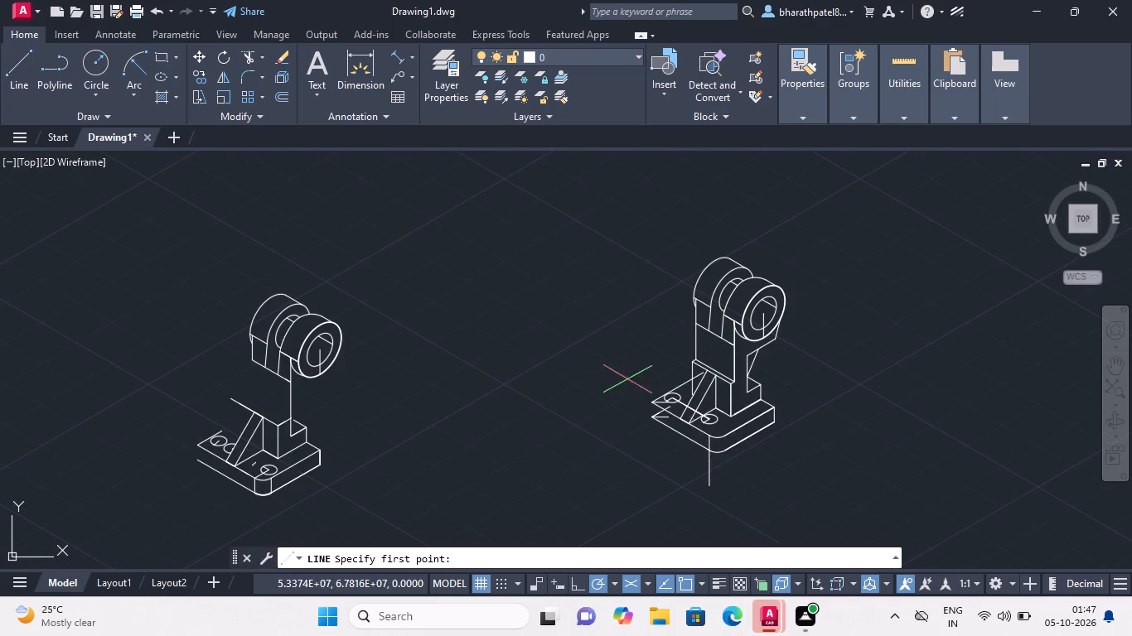
{"action": "scroll", "coordinate": [734, 472], "scroll_direction": "up", "scroll_amount": 3}
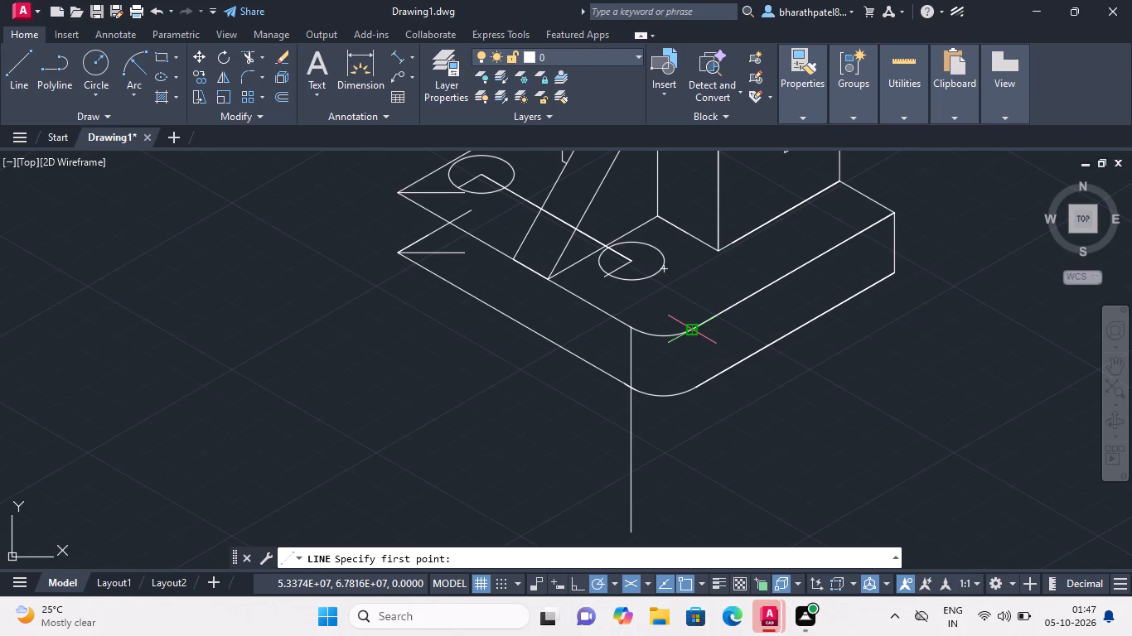
{"action": "left_click", "coordinate": [692, 328]}
{"action": "left_click", "coordinate": [698, 462]}
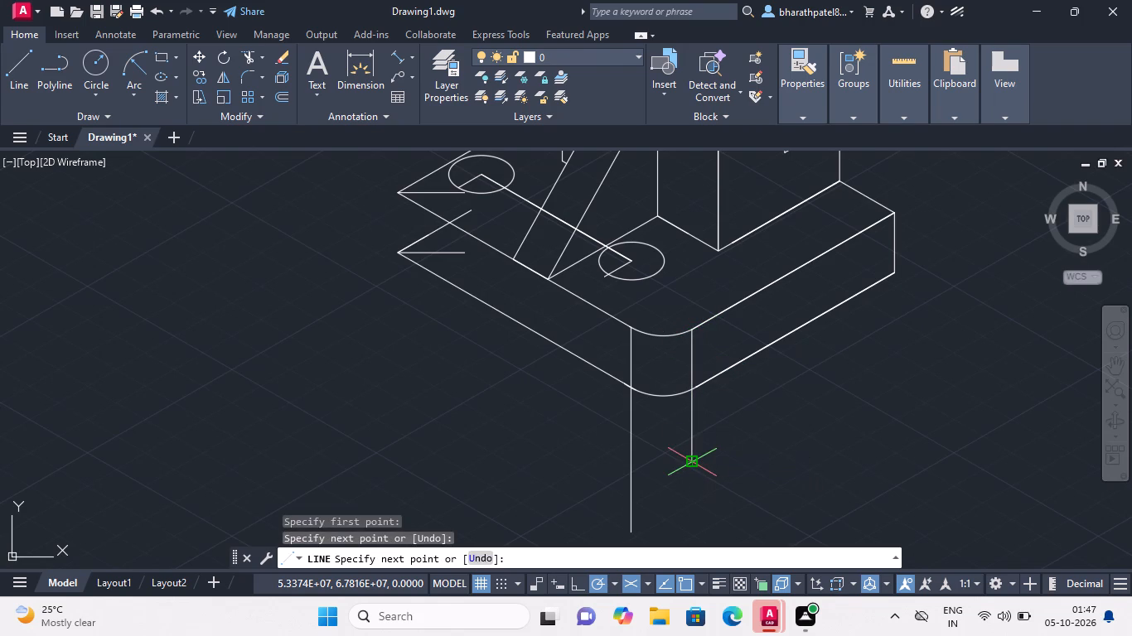
{"action": "key", "text": "Escape"}
Trim both vertical corner lines where they extend below the base plate's bottom edge.
{"action": "left_click", "coordinate": [244, 53]}
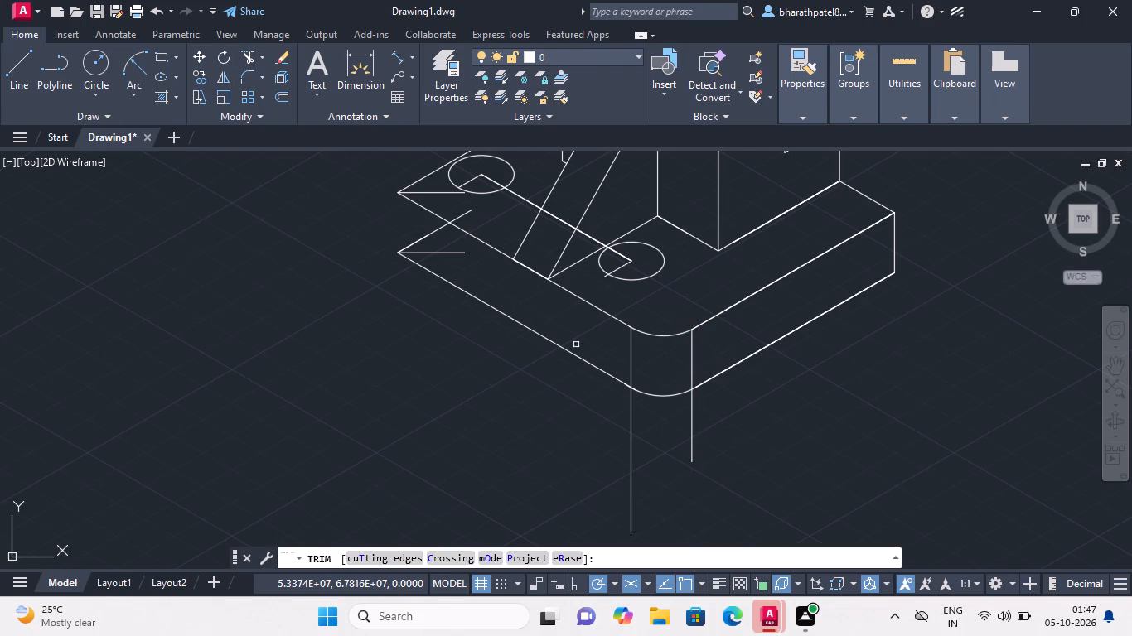
{"action": "left_click", "coordinate": [630, 406]}
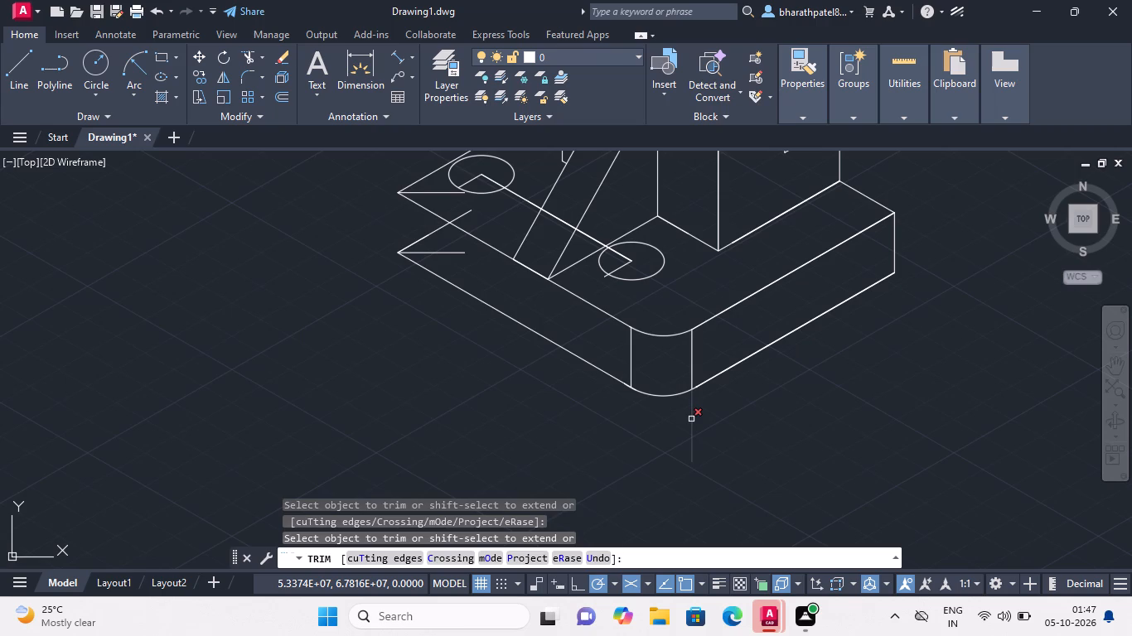
{"action": "left_click", "coordinate": [691, 419]}
Trim the isocircle near the rounded corner, removing its portion on the rib side and trying its remaining arc.
{"action": "scroll", "coordinate": [691, 420], "scroll_direction": "down", "scroll_amount": 2}
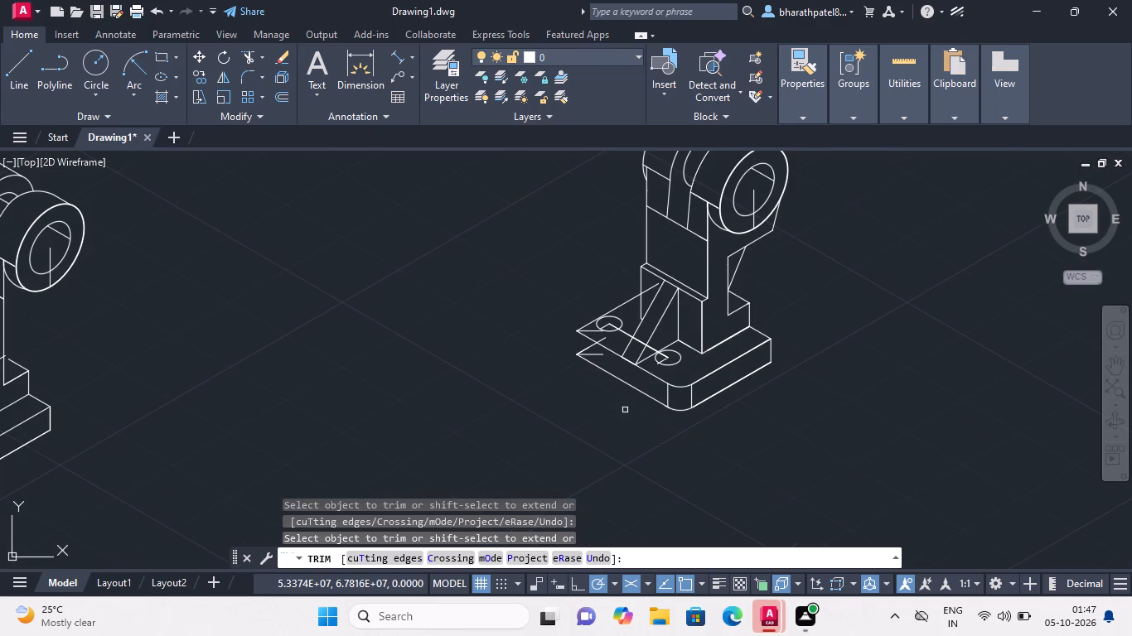
{"action": "scroll", "coordinate": [612, 364], "scroll_direction": "up", "scroll_amount": 2}
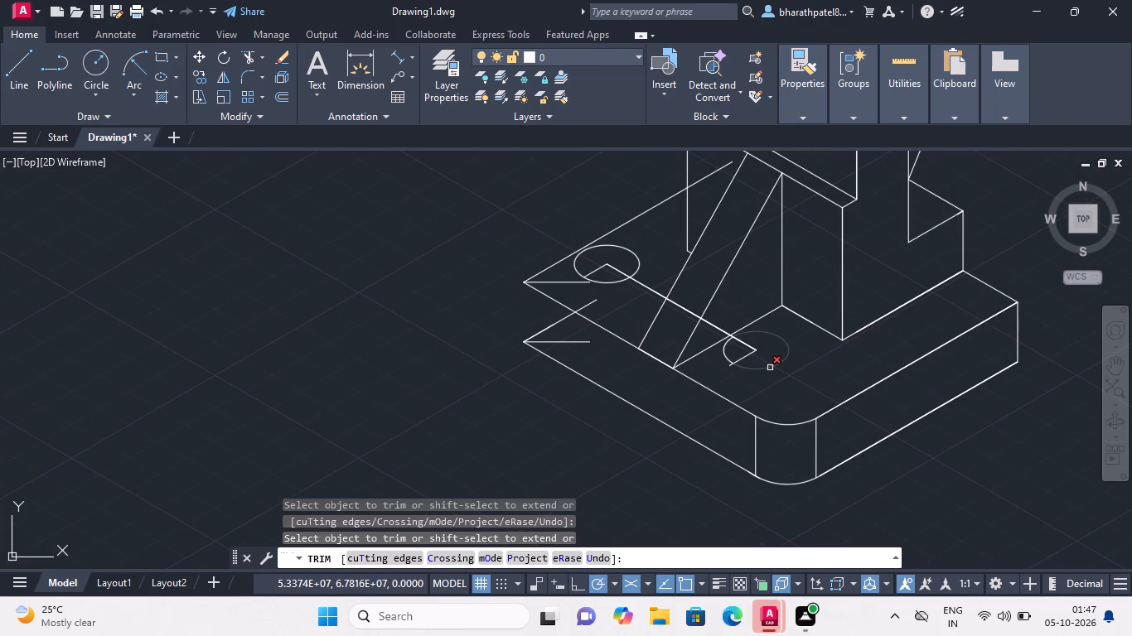
{"action": "left_click", "coordinate": [723, 355]}
{"action": "double_click", "coordinate": [778, 333]}
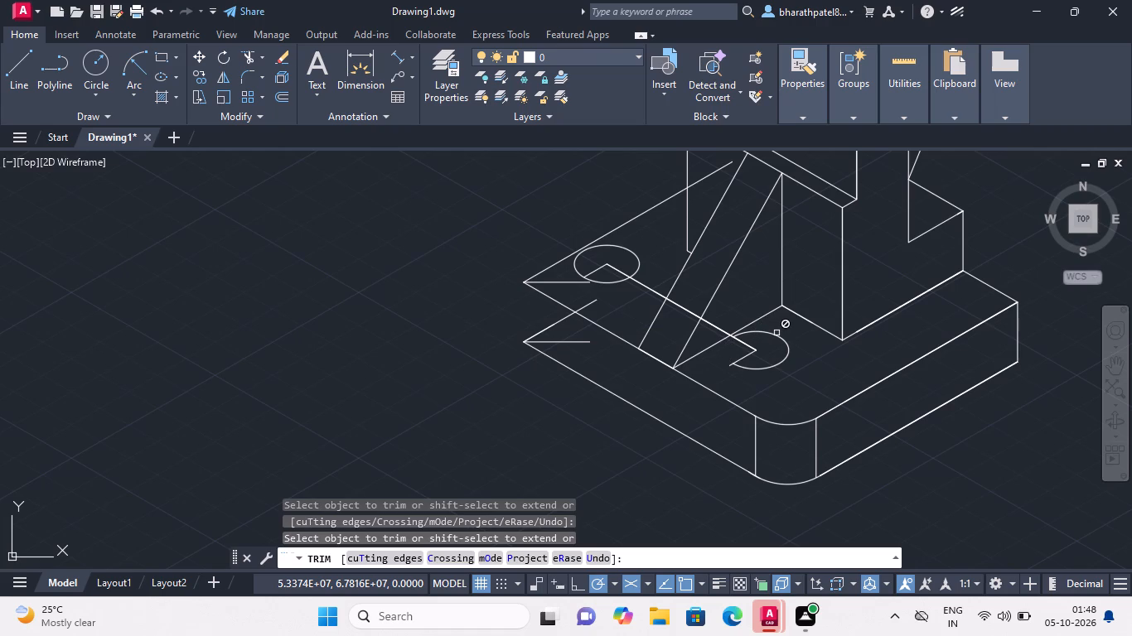
{"action": "left_click", "coordinate": [776, 333]}
{"action": "left_click", "coordinate": [776, 334]}
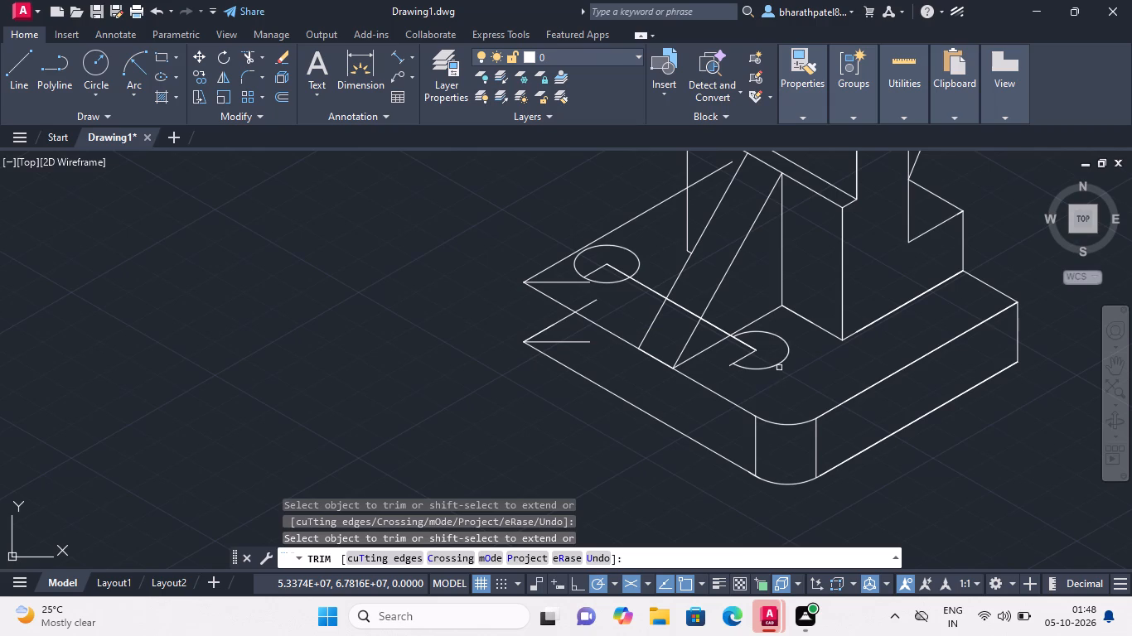
{"action": "left_click", "coordinate": [779, 368]}
{"action": "left_click", "coordinate": [776, 362]}
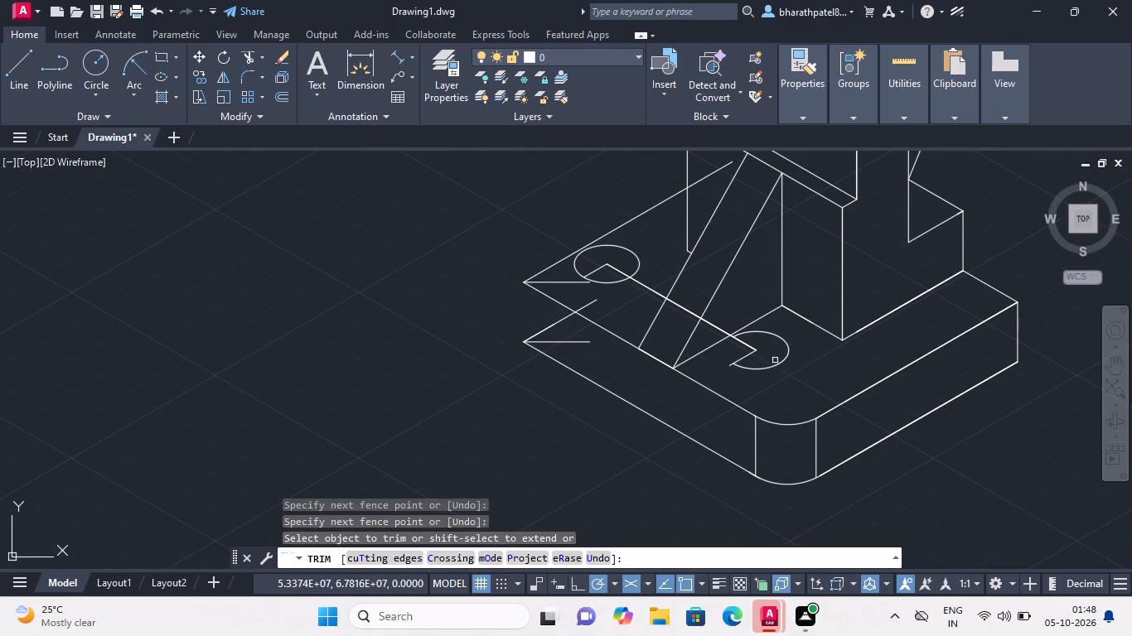
{"action": "key", "text": "Escape"}
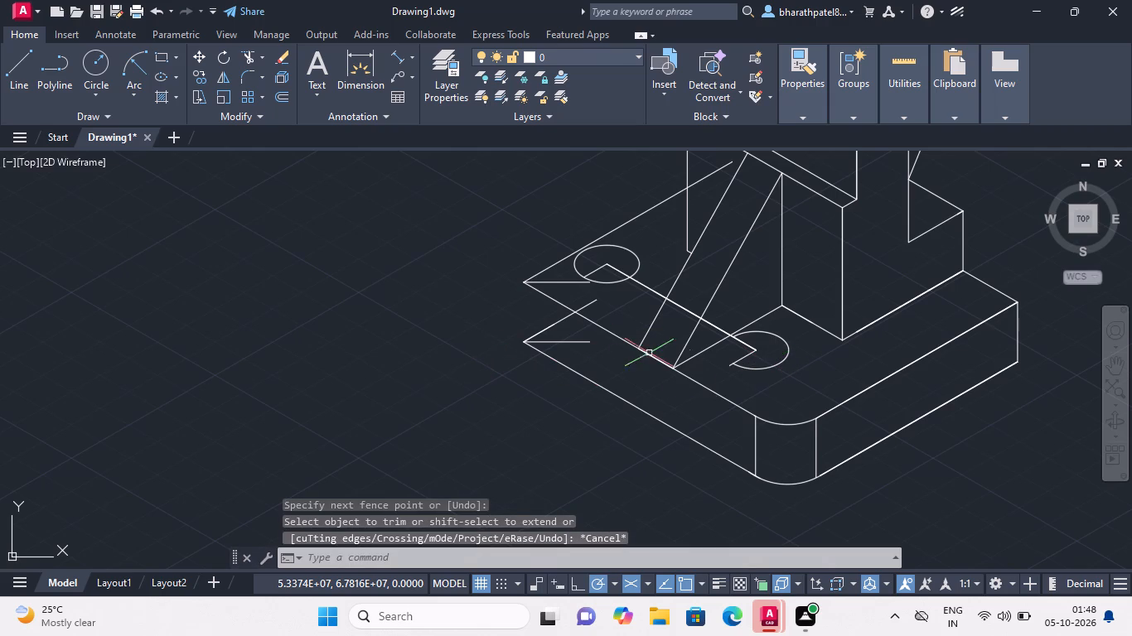
Trim the base plate's back edge where it runs past the upright block's vertical edge.
{"action": "scroll", "coordinate": [721, 451], "scroll_direction": "down", "scroll_amount": 2}
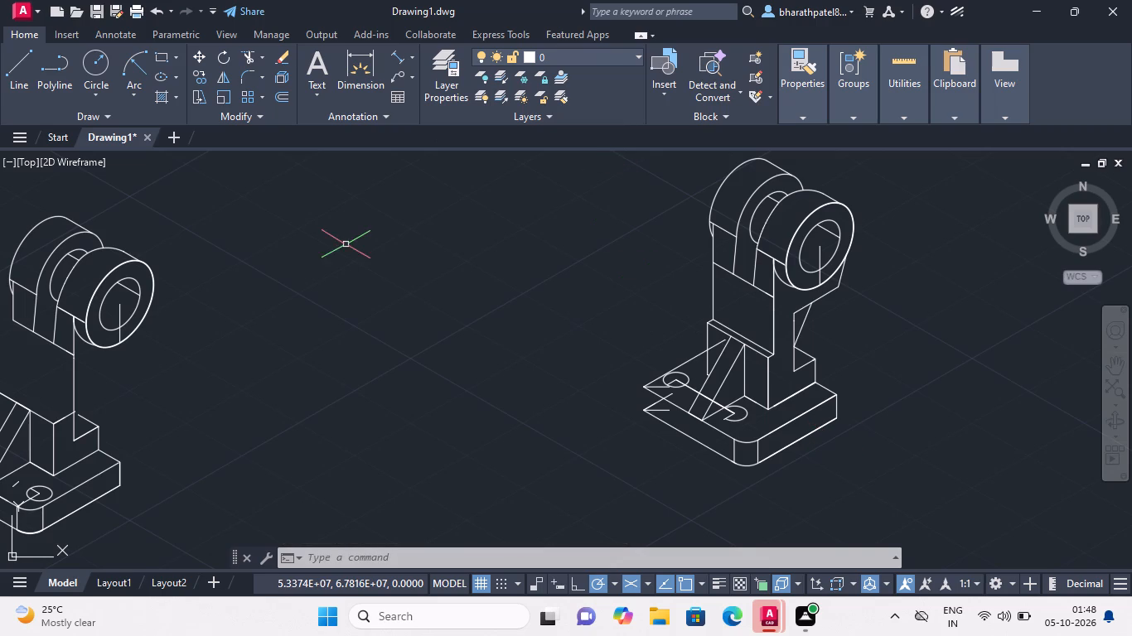
{"action": "left_click", "coordinate": [239, 51]}
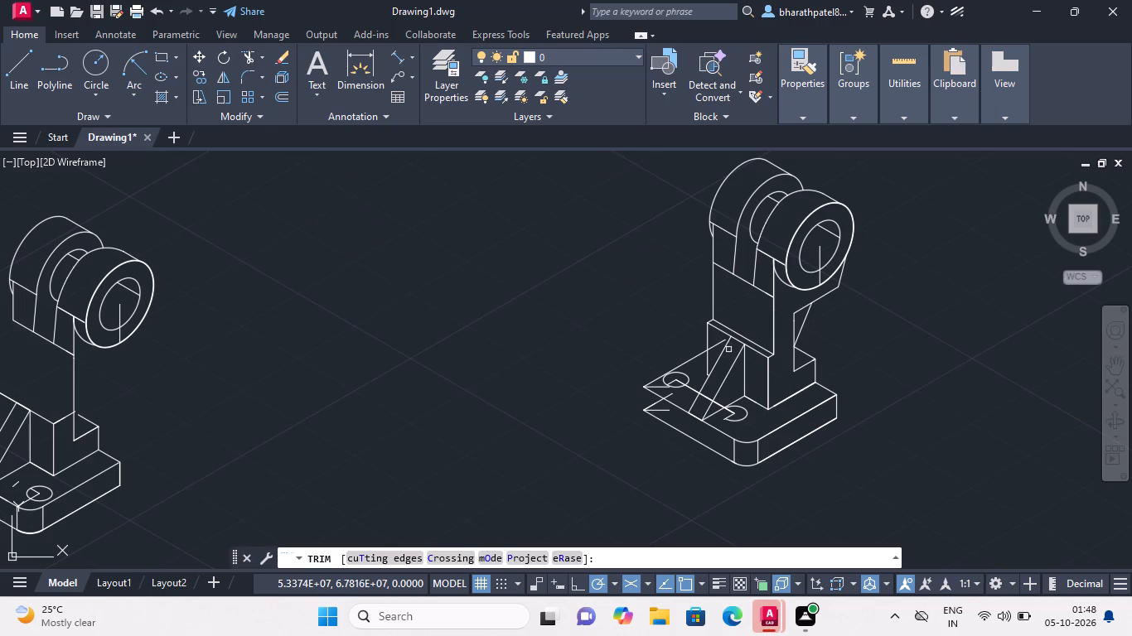
{"action": "scroll", "coordinate": [726, 349], "scroll_direction": "up", "scroll_amount": 4}
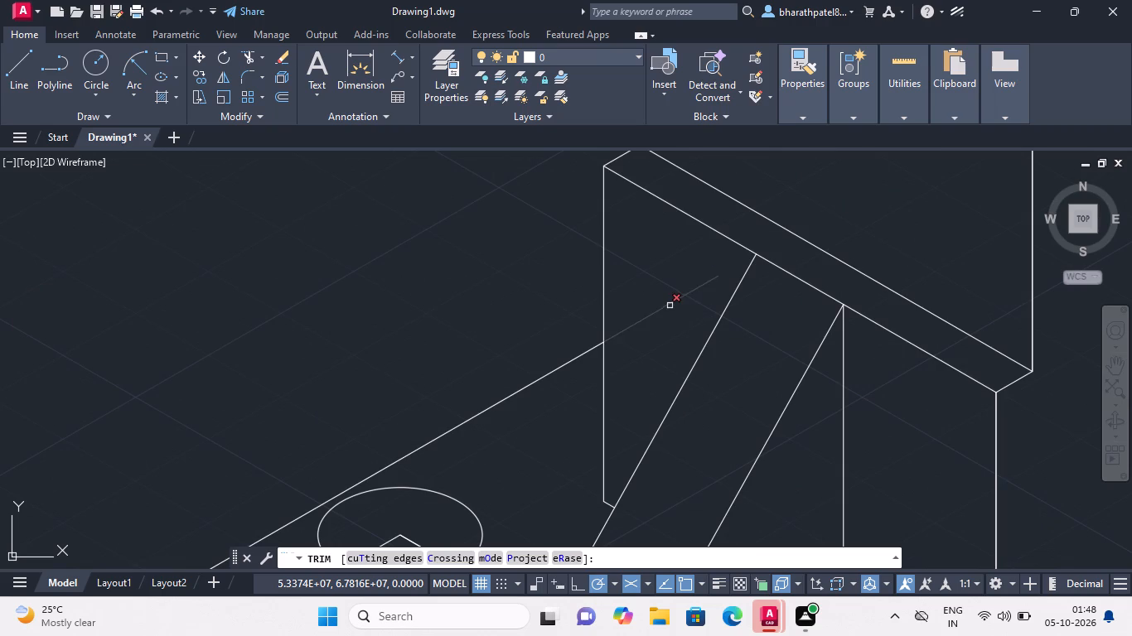
{"action": "left_click", "coordinate": [670, 306]}
Trim away the 52-unit construction line between the two isocircles, including the part crossing the sloping rib.
{"action": "scroll", "coordinate": [670, 303], "scroll_direction": "down", "scroll_amount": 3}
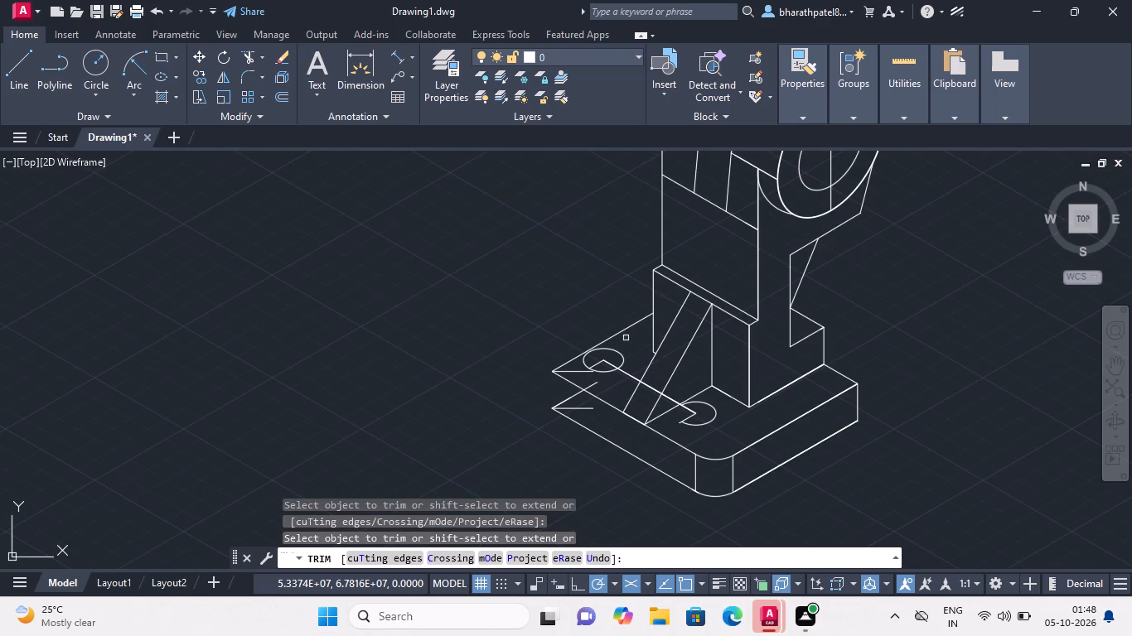
{"action": "left_click", "coordinate": [696, 402]}
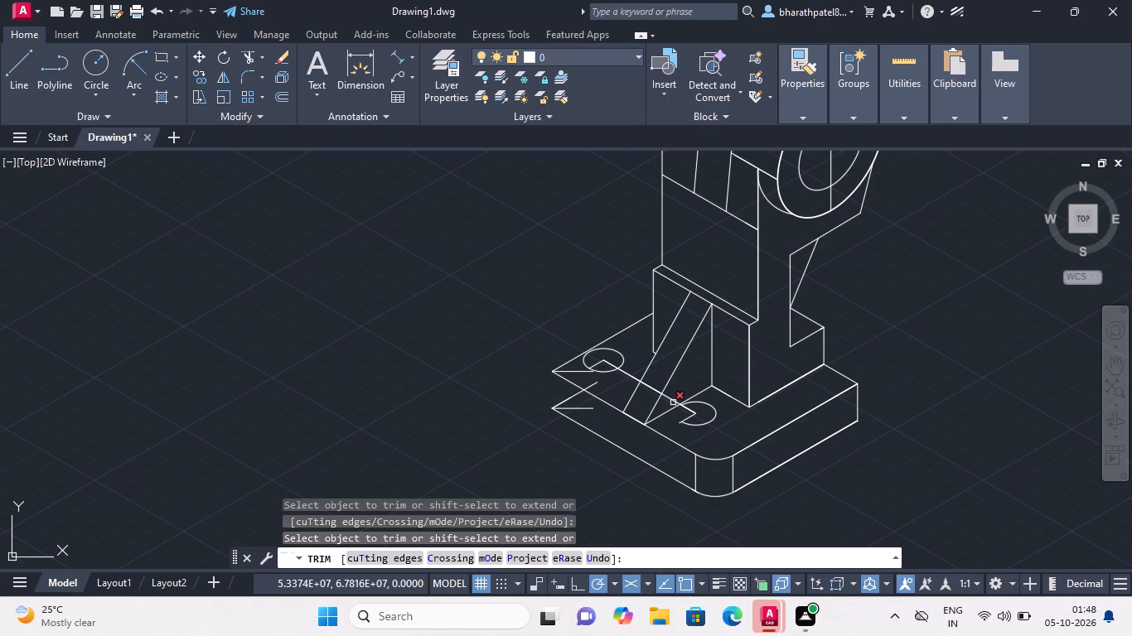
{"action": "left_click", "coordinate": [673, 399]}
{"action": "left_click", "coordinate": [670, 402]}
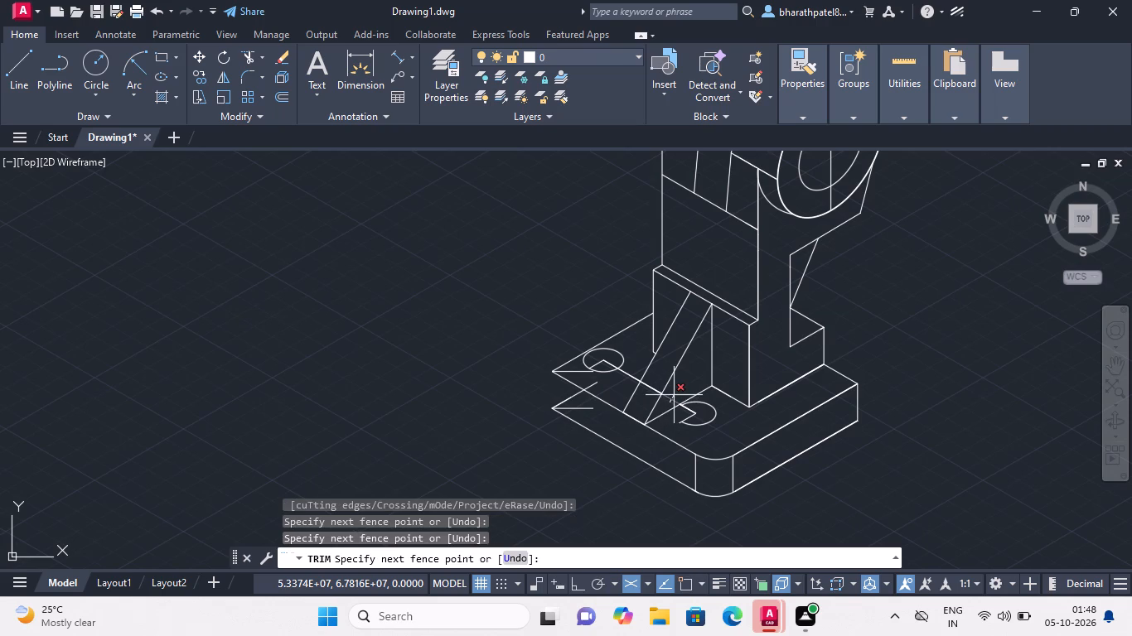
{"action": "left_click", "coordinate": [675, 391]}
{"action": "left_click", "coordinate": [646, 395]}
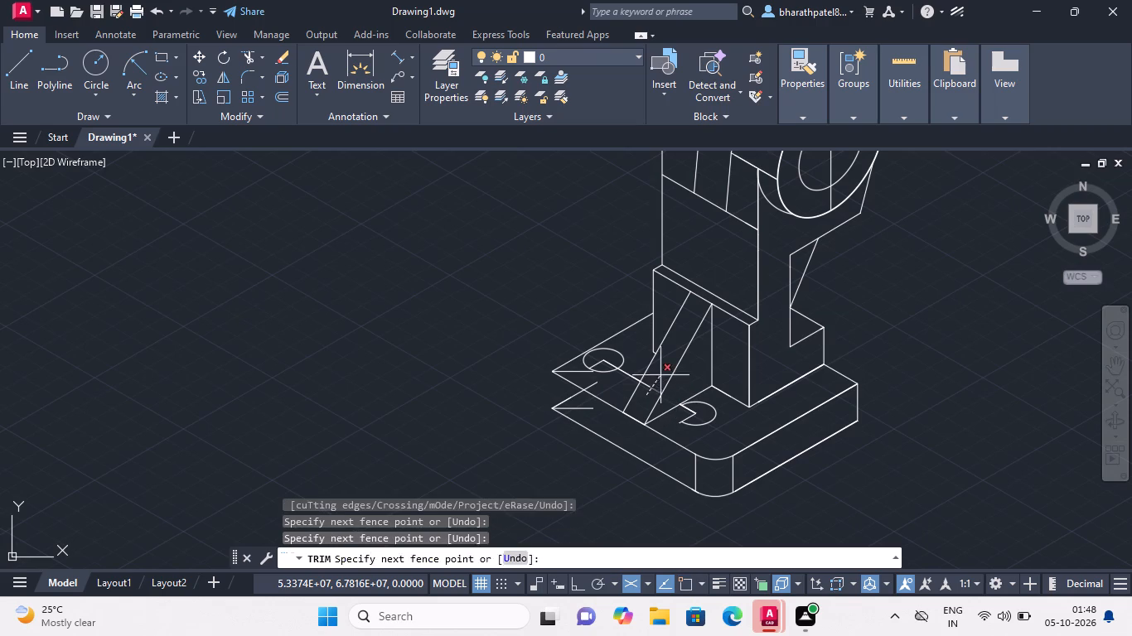
{"action": "left_click", "coordinate": [660, 375]}
{"action": "left_click", "coordinate": [648, 381]}
{"action": "left_click", "coordinate": [643, 396]}
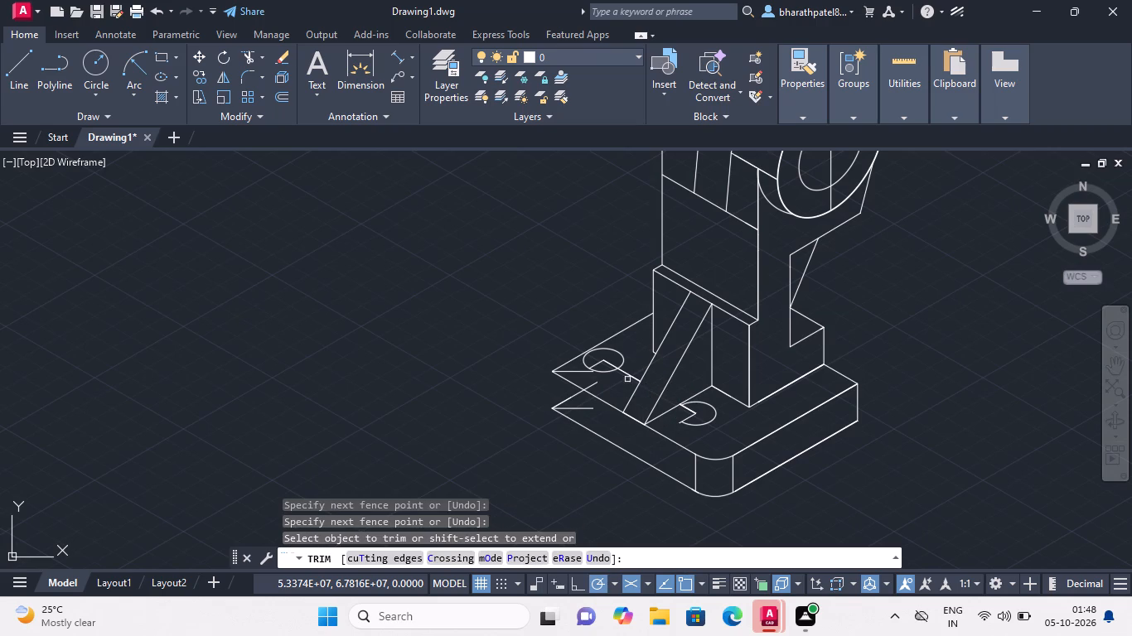
{"action": "left_click", "coordinate": [634, 369]}
{"action": "left_click", "coordinate": [625, 387]}
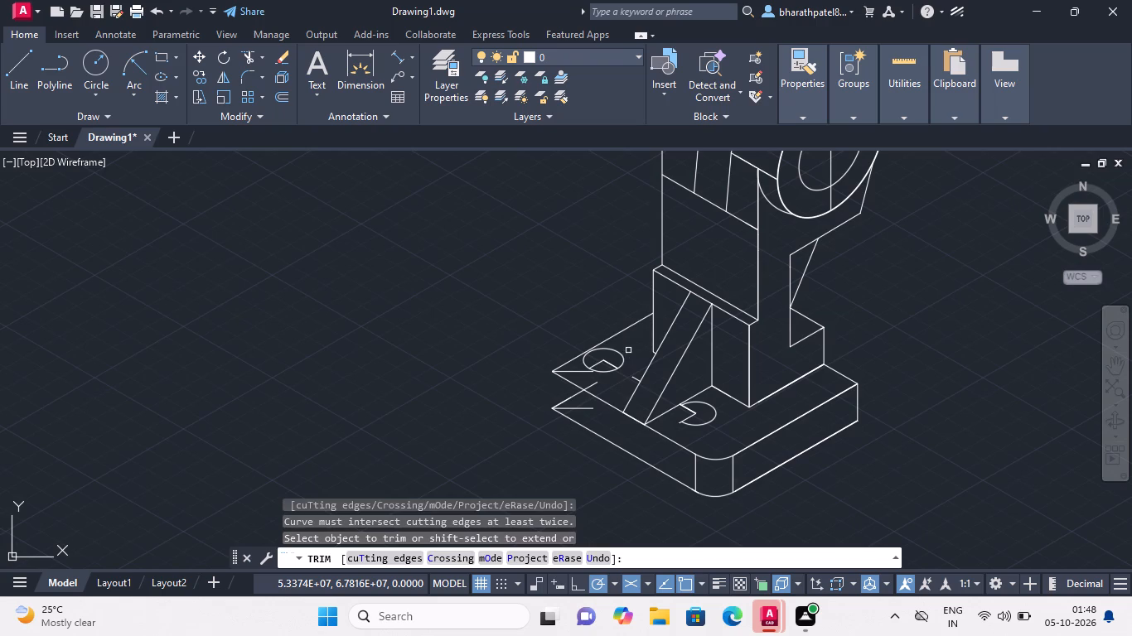
Remove the far isocircle with its leftover construction lines, and trim the lower corner's short line at the plate's upper edge.
{"action": "left_click_drag", "start_coordinate": [628, 350], "coordinate": [621, 356]}
{"action": "double_click", "coordinate": [588, 372]}
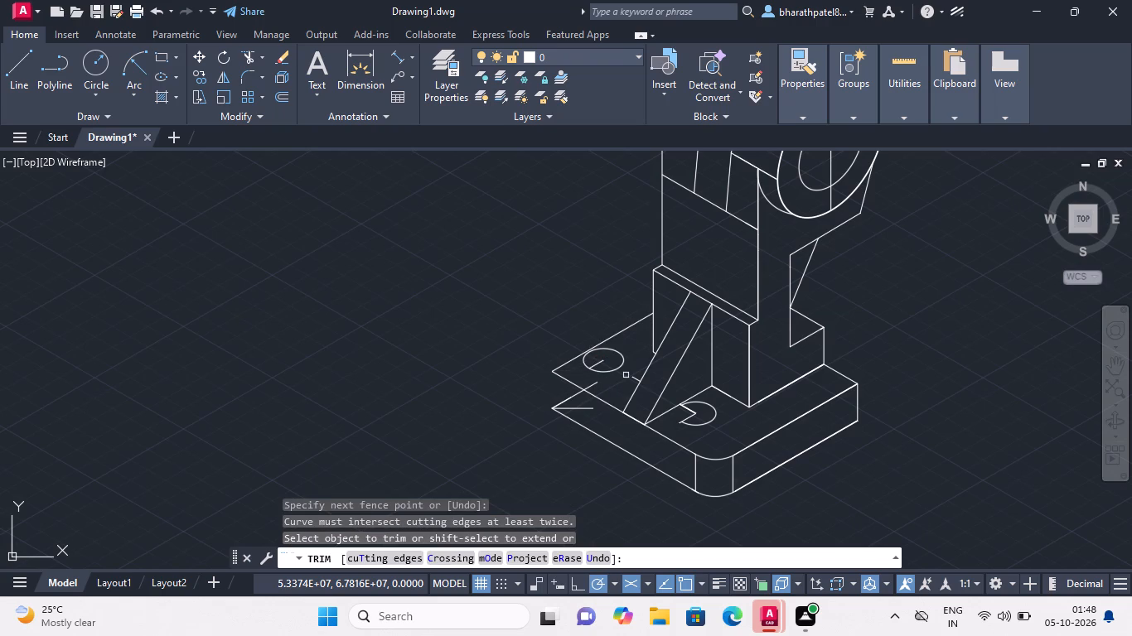
{"action": "left_click", "coordinate": [632, 379]}
{"action": "double_click", "coordinate": [612, 368]}
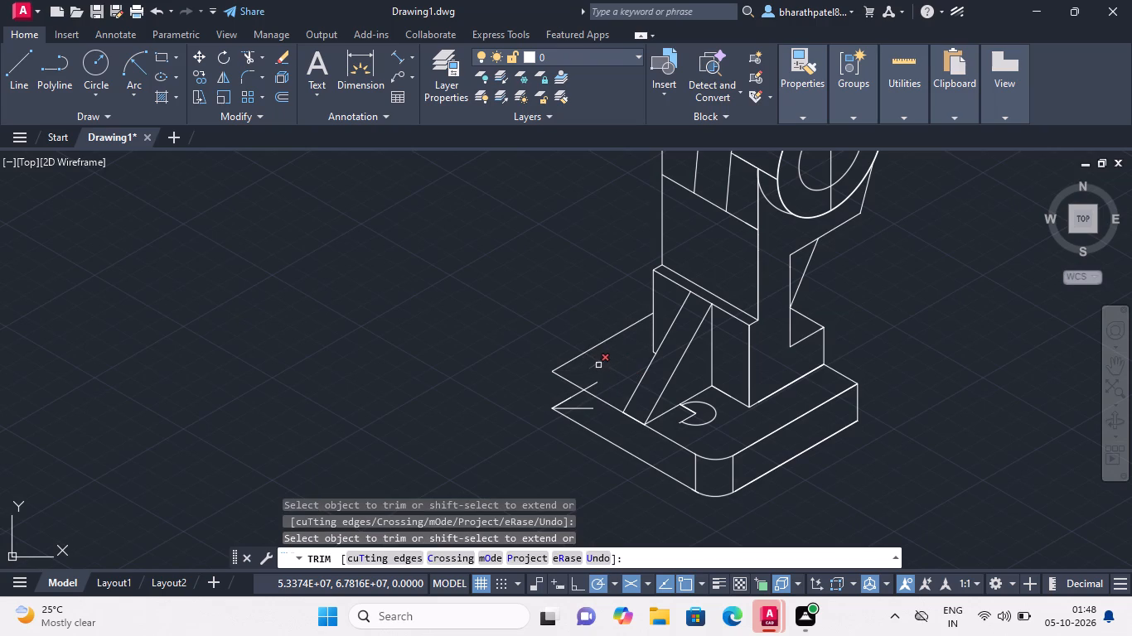
{"action": "double_click", "coordinate": [598, 365]}
{"action": "left_click", "coordinate": [596, 383]}
Draw a radius 20 arc across the base plate's sharp upper corner, from the back edge to the front edge.
{"action": "left_click", "coordinate": [138, 72]}
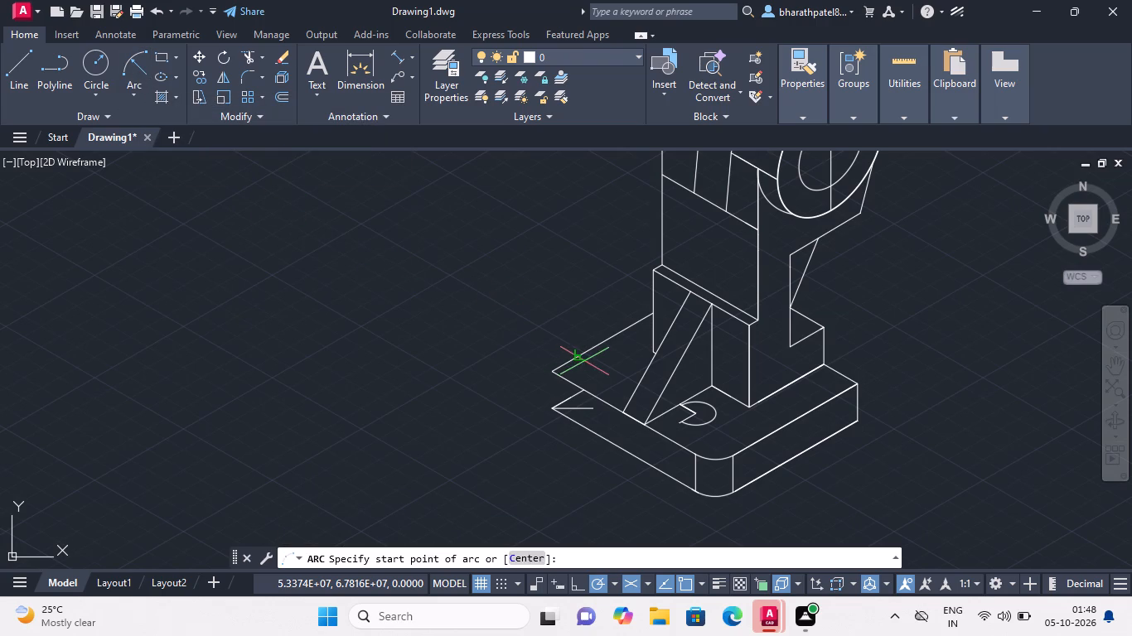
{"action": "scroll", "coordinate": [568, 384], "scroll_direction": "up", "scroll_amount": 4}
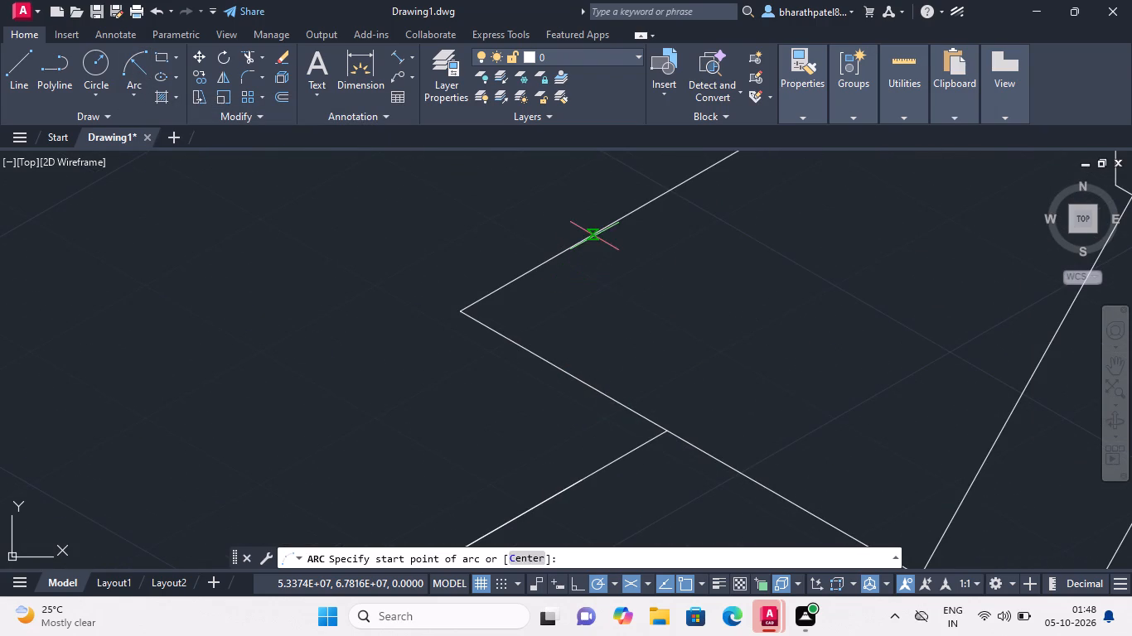
{"action": "double_click", "coordinate": [595, 234]}
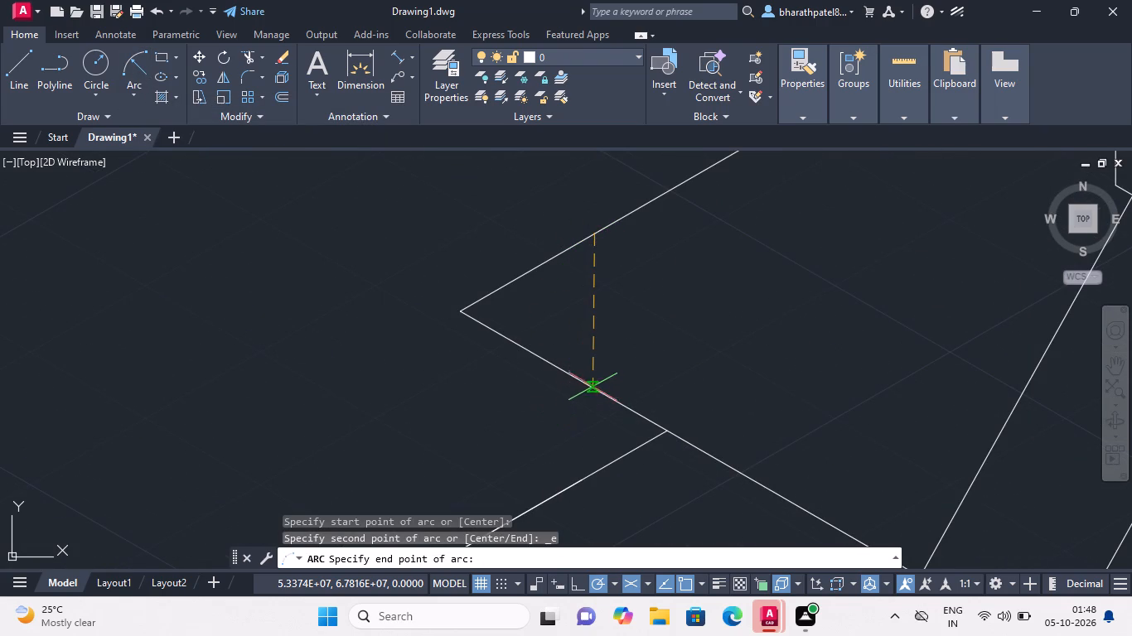
{"action": "double_click", "coordinate": [592, 389]}
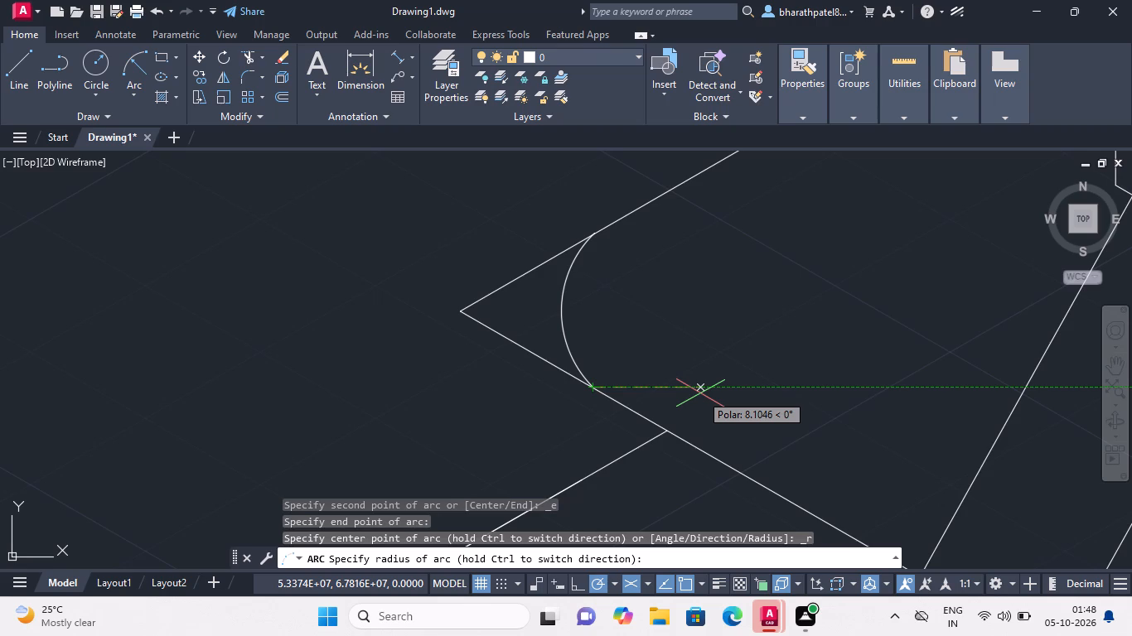
{"action": "type", "text": "20"}
{"action": "key", "text": "Return"}
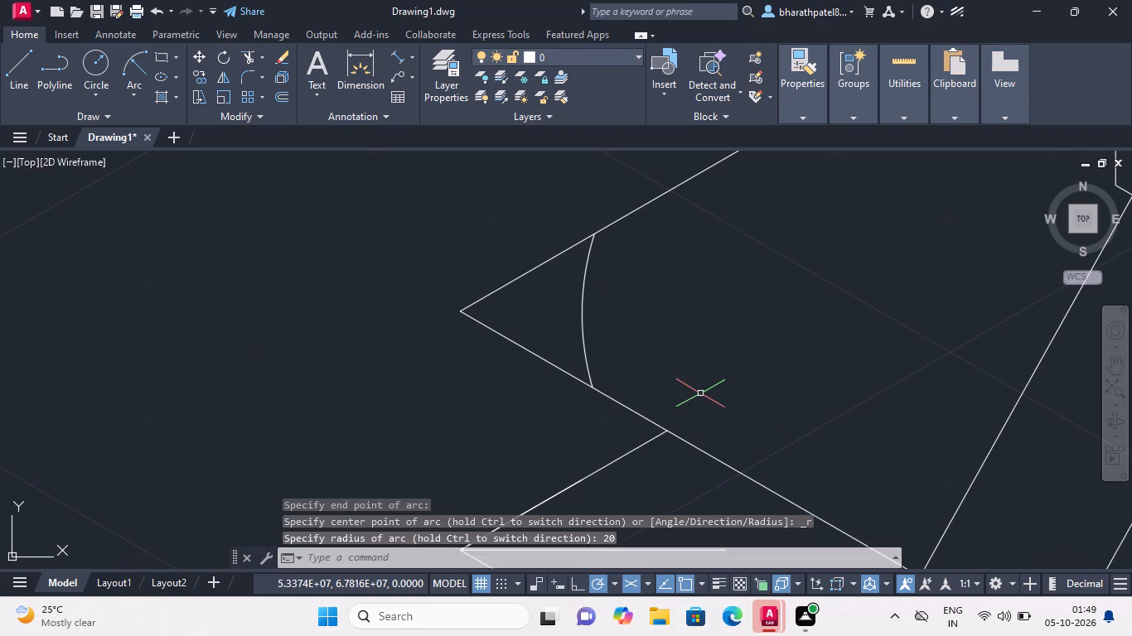
{"action": "scroll", "coordinate": [630, 377], "scroll_direction": "down", "scroll_amount": 3}
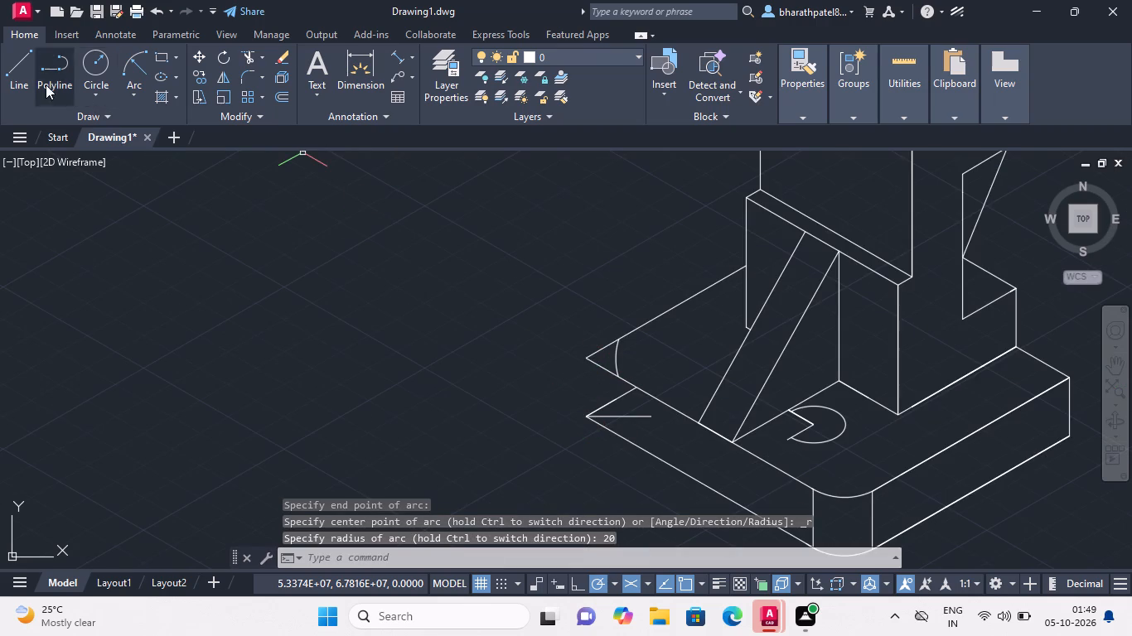
Draw a radius 20 arc across the base plate's sharp lower corner, from its short back line to the bottom front edge.
{"action": "left_click", "coordinate": [121, 73]}
{"action": "scroll", "coordinate": [694, 468], "scroll_direction": "up", "scroll_amount": 3}
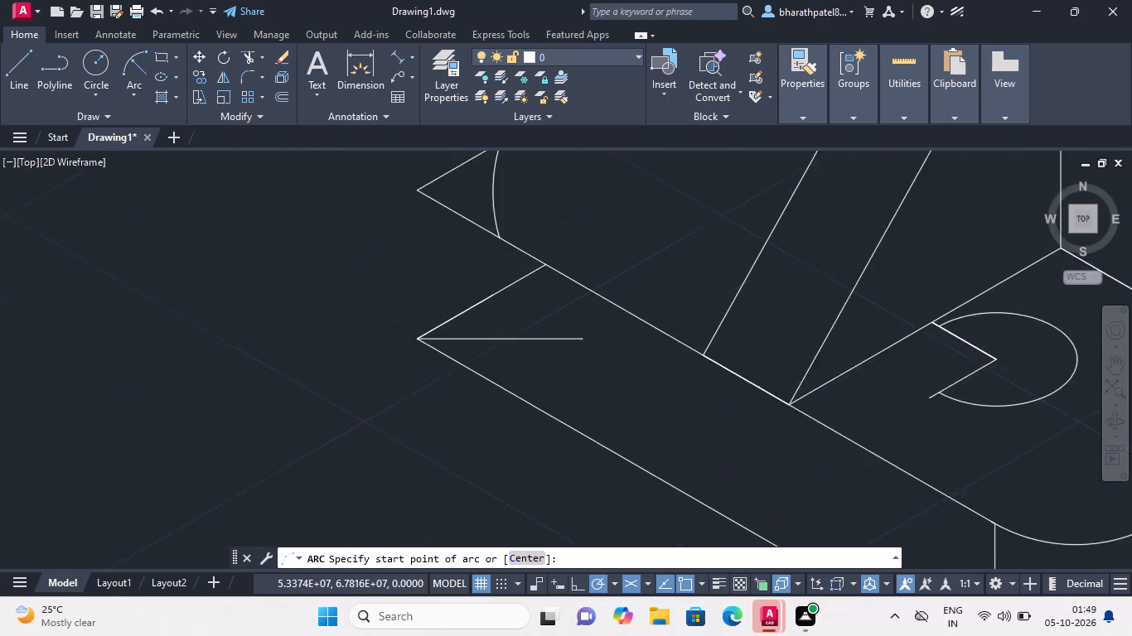
{"action": "double_click", "coordinate": [385, 187]}
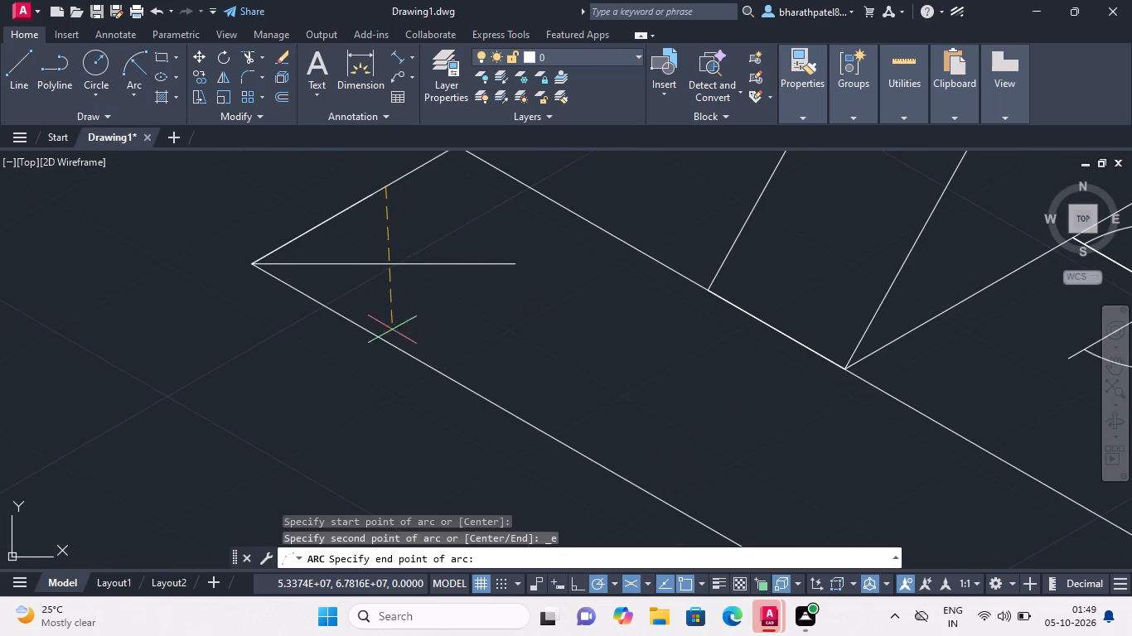
{"action": "left_click", "coordinate": [404, 354]}
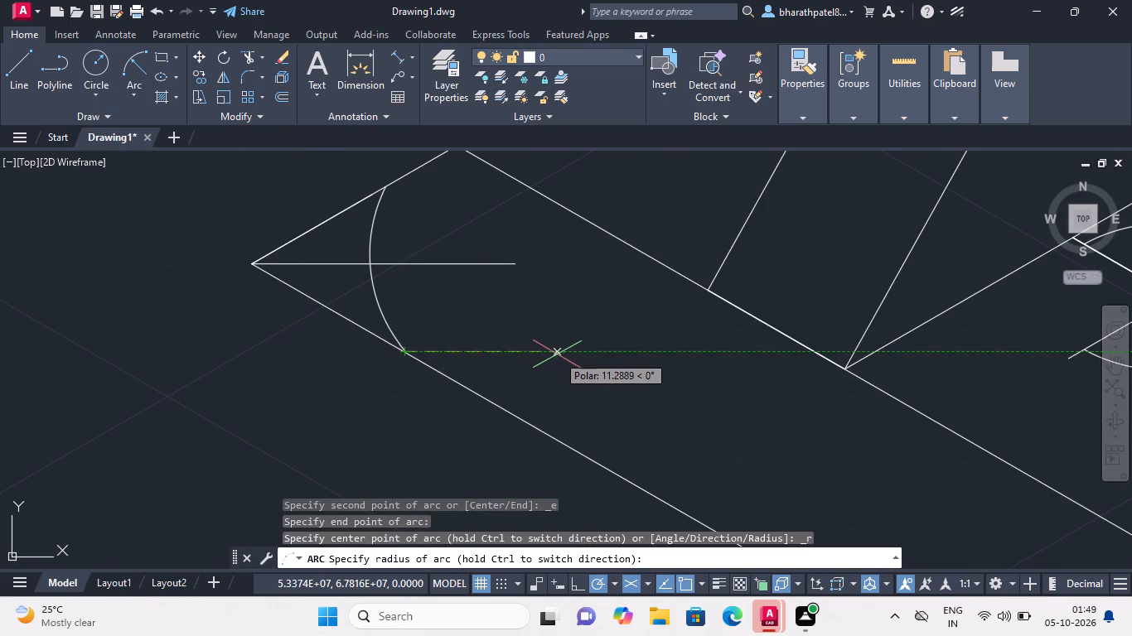
{"action": "type", "text": "20"}
{"action": "key", "text": "Return"}
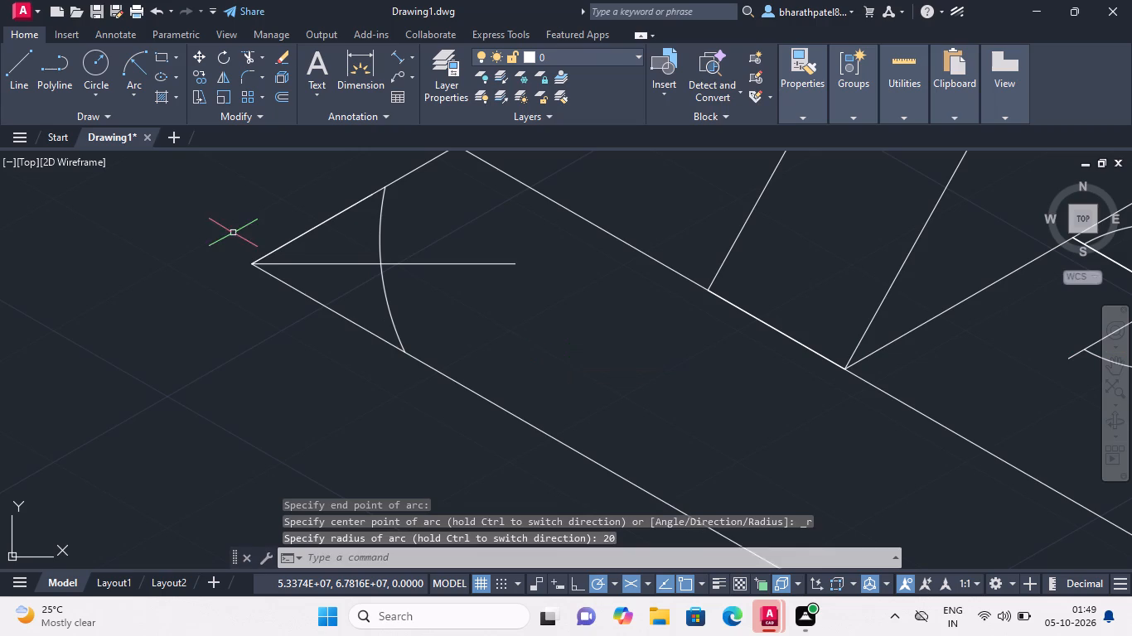
Trim the pointed line ends that extend outside the new arcs at the base plate's lower and upper corners.
{"action": "scroll", "coordinate": [232, 234], "scroll_direction": "down", "scroll_amount": 3}
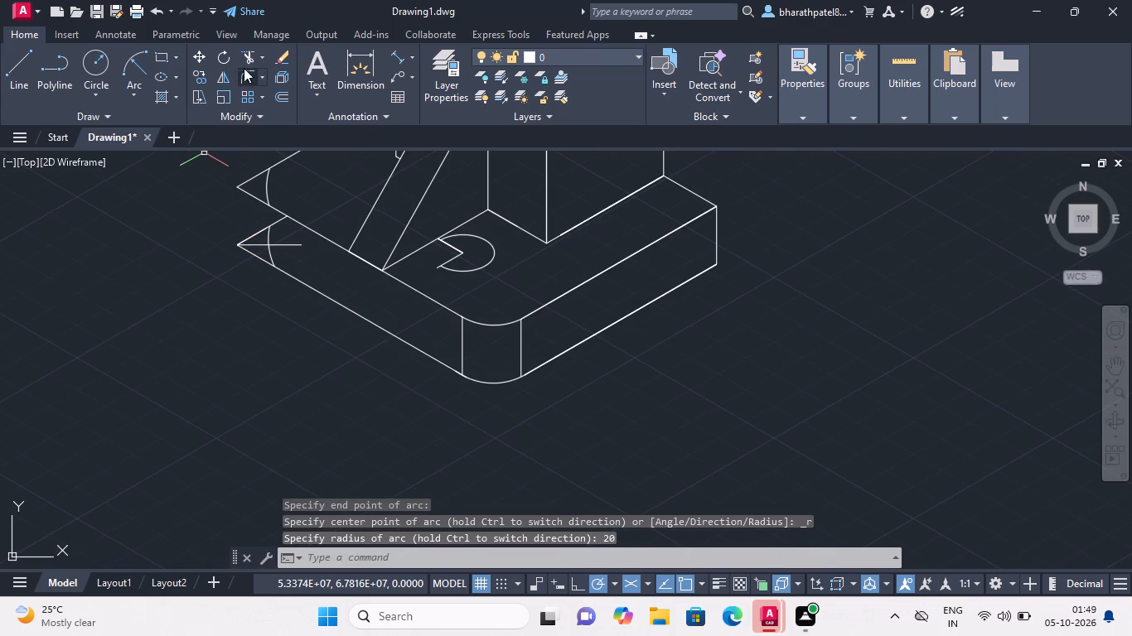
{"action": "left_click", "coordinate": [244, 65]}
{"action": "left_click", "coordinate": [247, 223]}
{"action": "left_click", "coordinate": [247, 281]}
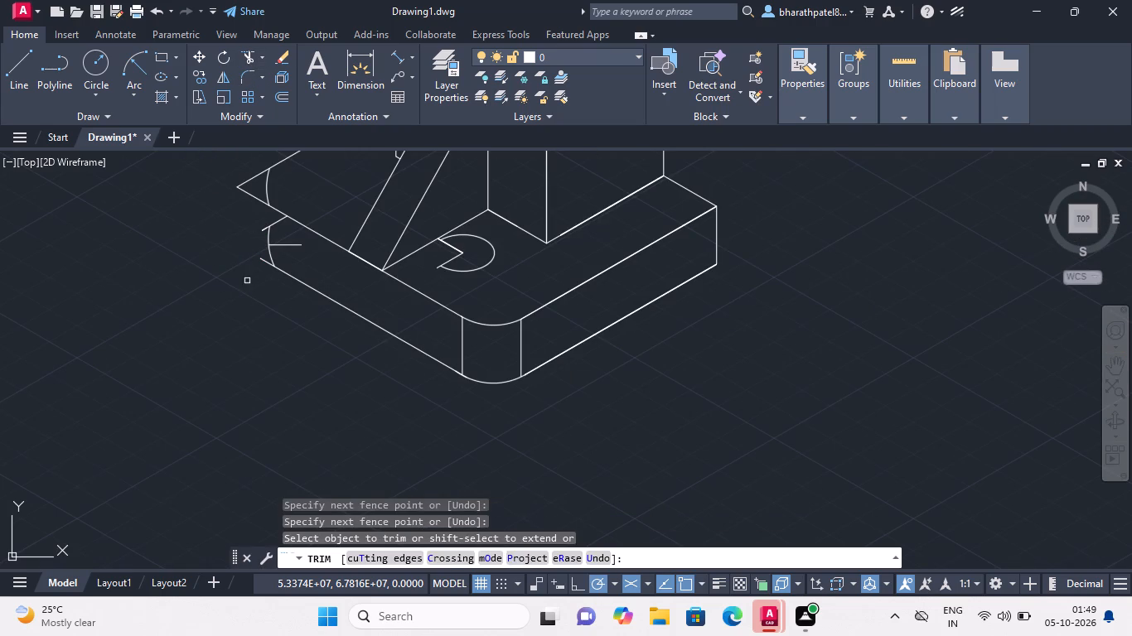
{"action": "left_click", "coordinate": [264, 232]}
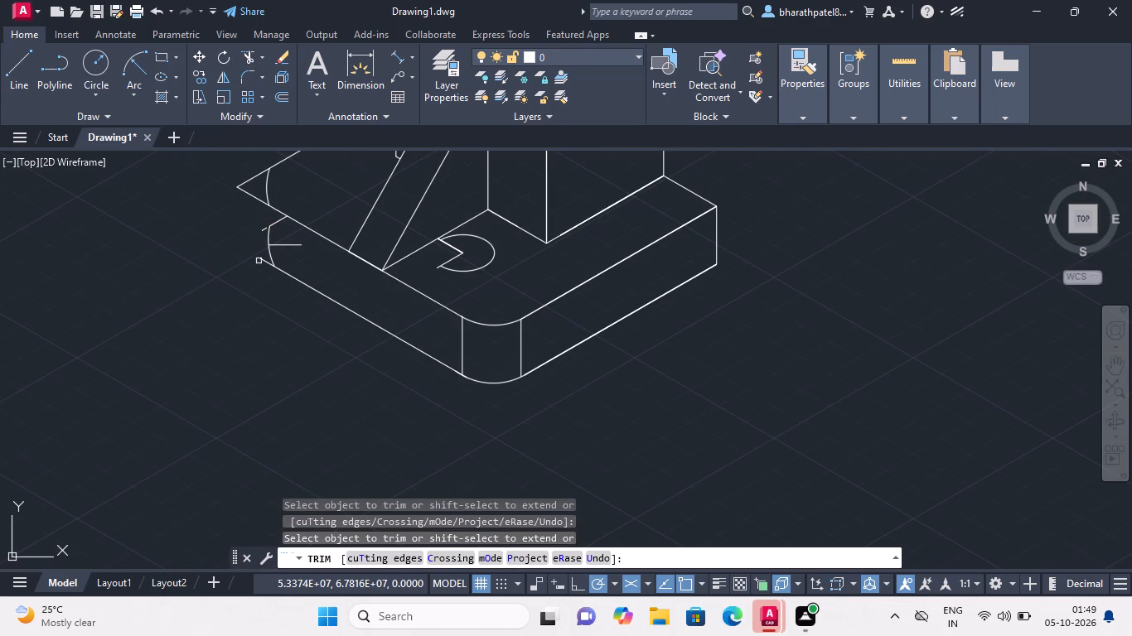
{"action": "double_click", "coordinate": [265, 261]}
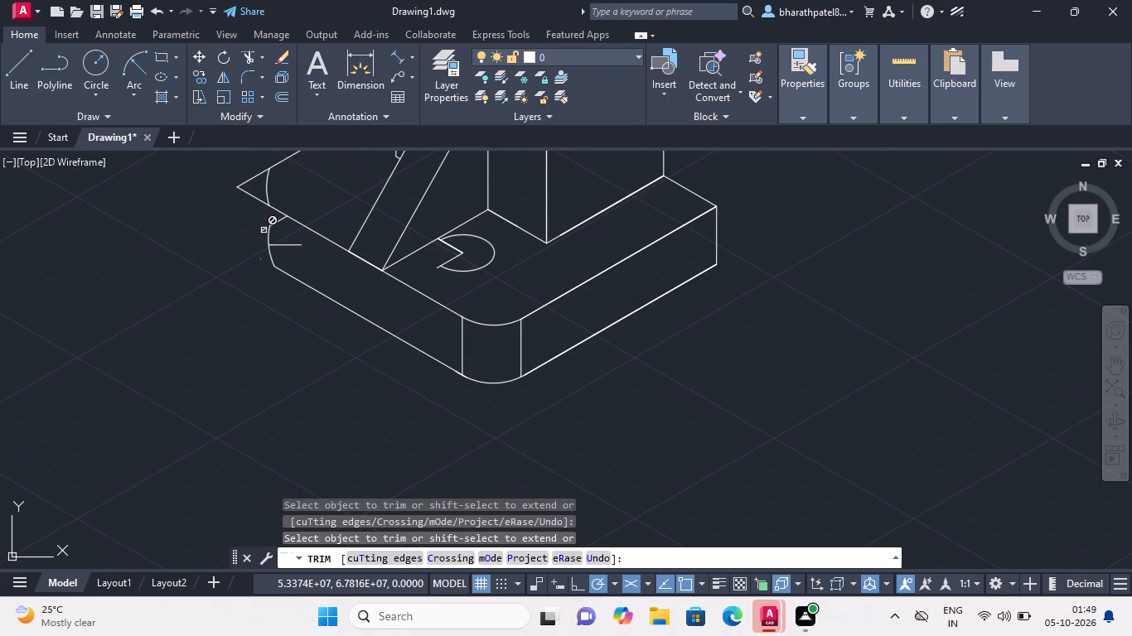
{"action": "left_click", "coordinate": [264, 230]}
{"action": "scroll", "coordinate": [264, 230], "scroll_direction": "up", "scroll_amount": 2}
{"action": "scroll", "coordinate": [264, 230], "scroll_direction": "down", "scroll_amount": 2}
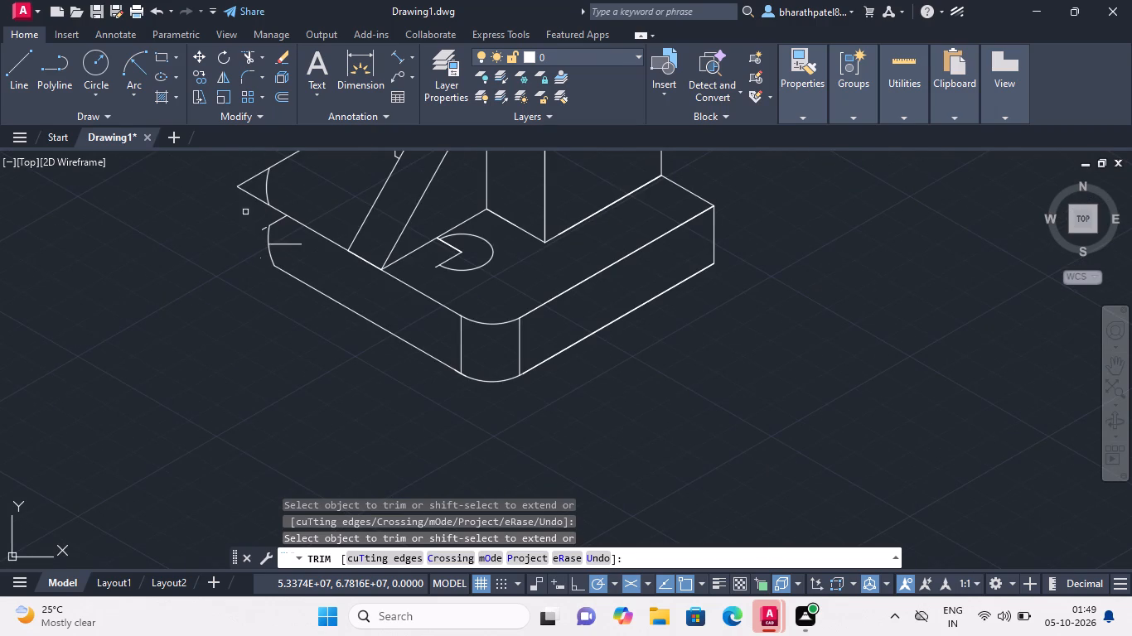
{"action": "left_click_drag", "start_coordinate": [249, 168], "coordinate": [249, 176]}
{"action": "left_click", "coordinate": [249, 219]}
Remove the leftover line fragments outside the lower corner arc and the horizontal construction line inside it.
{"action": "scroll", "coordinate": [249, 220], "scroll_direction": "up", "scroll_amount": 1}
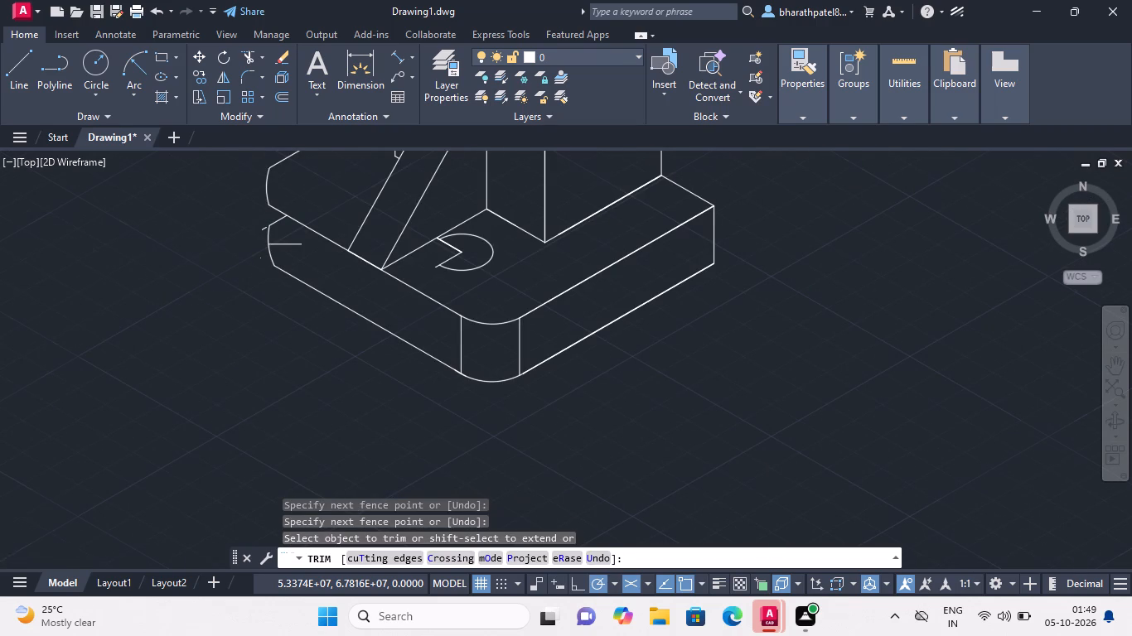
{"action": "scroll", "coordinate": [249, 220], "scroll_direction": "up", "scroll_amount": 2}
{"action": "left_click", "coordinate": [287, 238]}
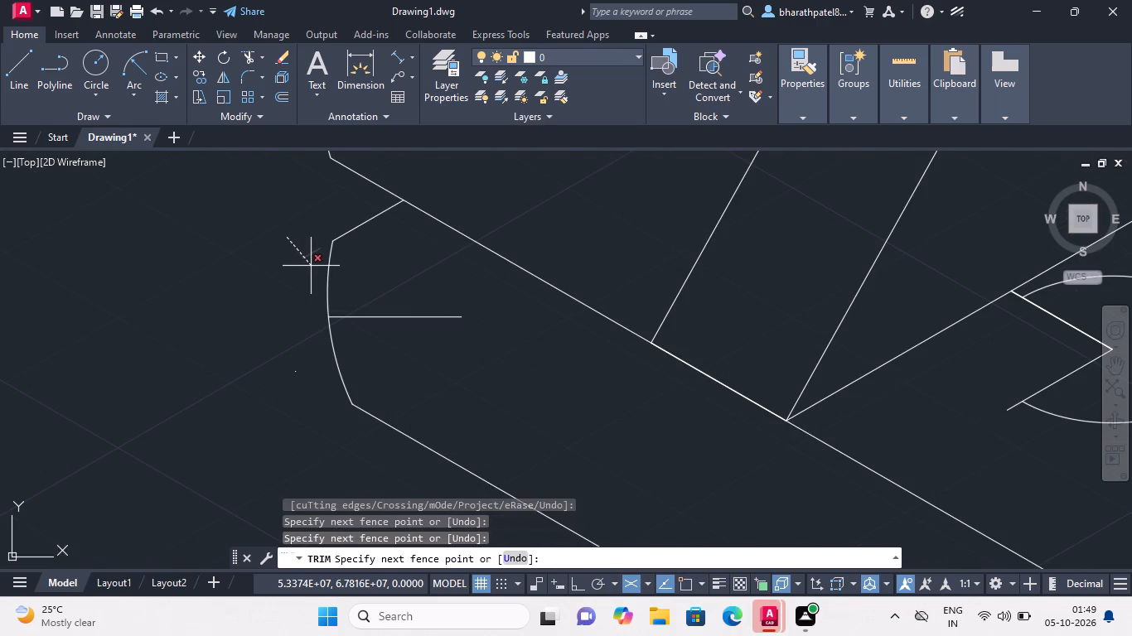
{"action": "left_click", "coordinate": [312, 266]}
{"action": "left_click", "coordinate": [294, 371]}
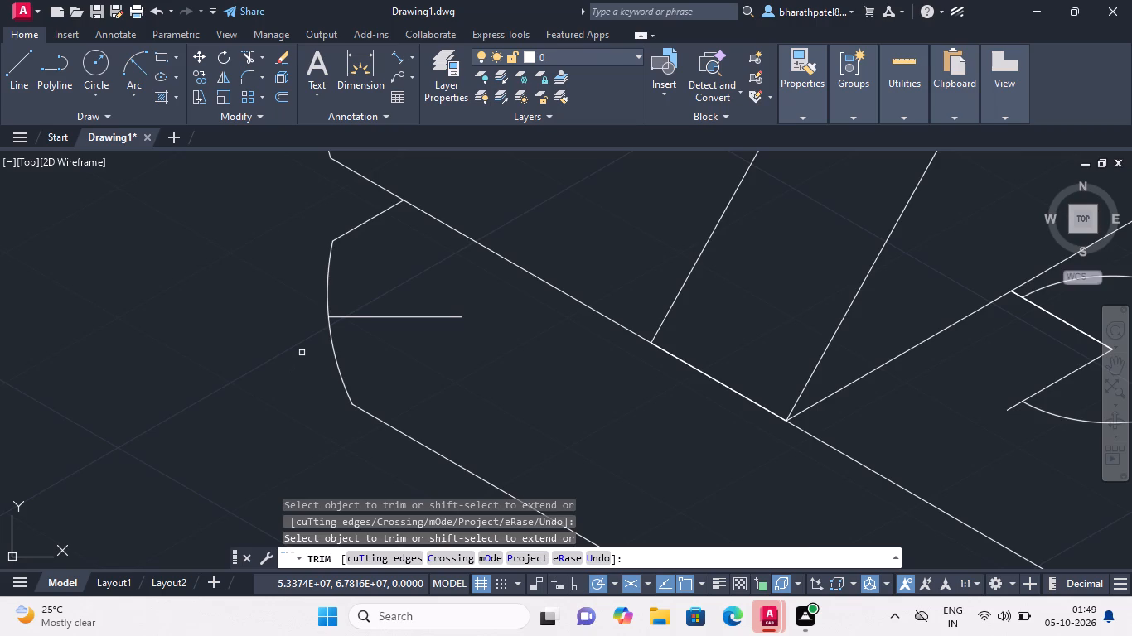
{"action": "scroll", "coordinate": [302, 353], "scroll_direction": "down", "scroll_amount": 1}
{"action": "left_click", "coordinate": [352, 329]}
Draw a line joining the bulging sides of the lower and upper corner arcs to close the plate's rounded corner.
{"action": "scroll", "coordinate": [352, 327], "scroll_direction": "down", "scroll_amount": 2}
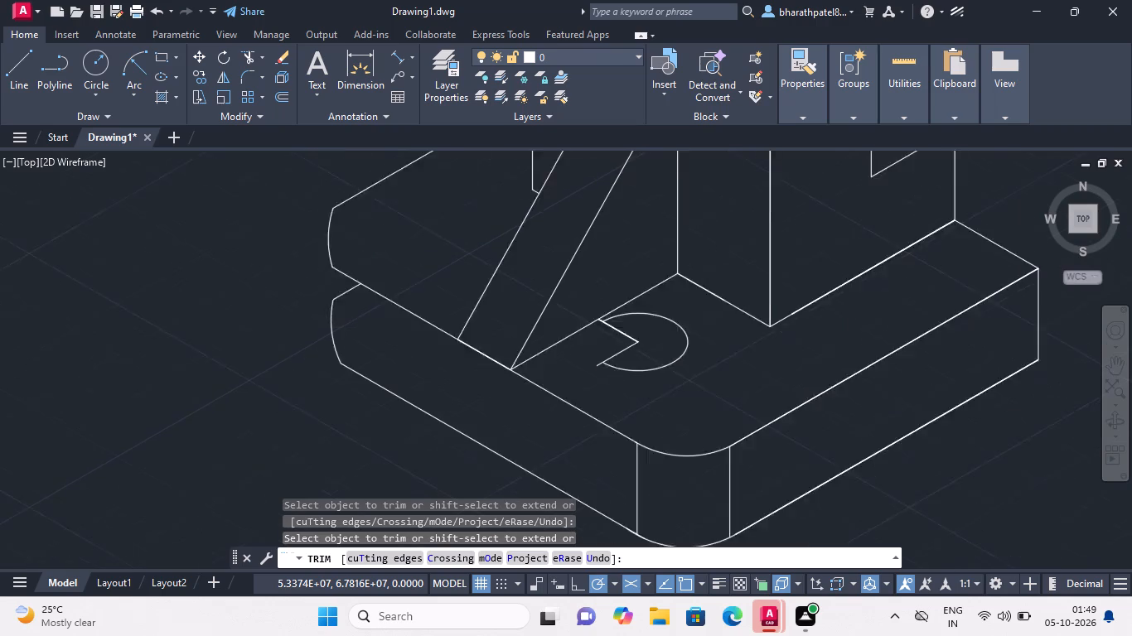
{"action": "scroll", "coordinate": [352, 327], "scroll_direction": "down", "scroll_amount": 1}
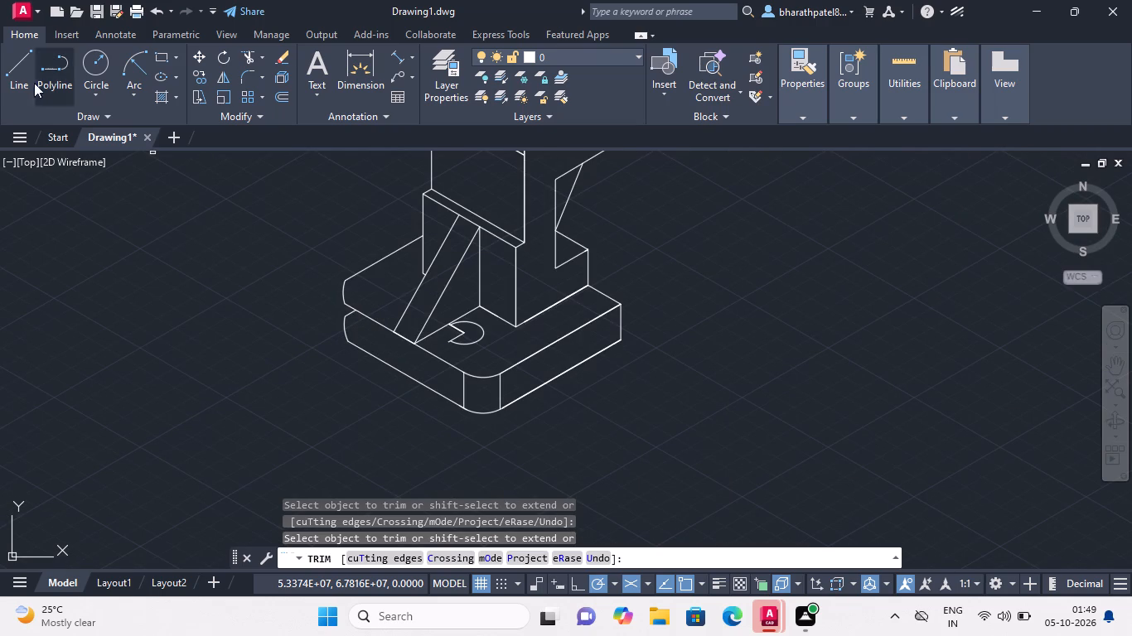
{"action": "left_click", "coordinate": [10, 77]}
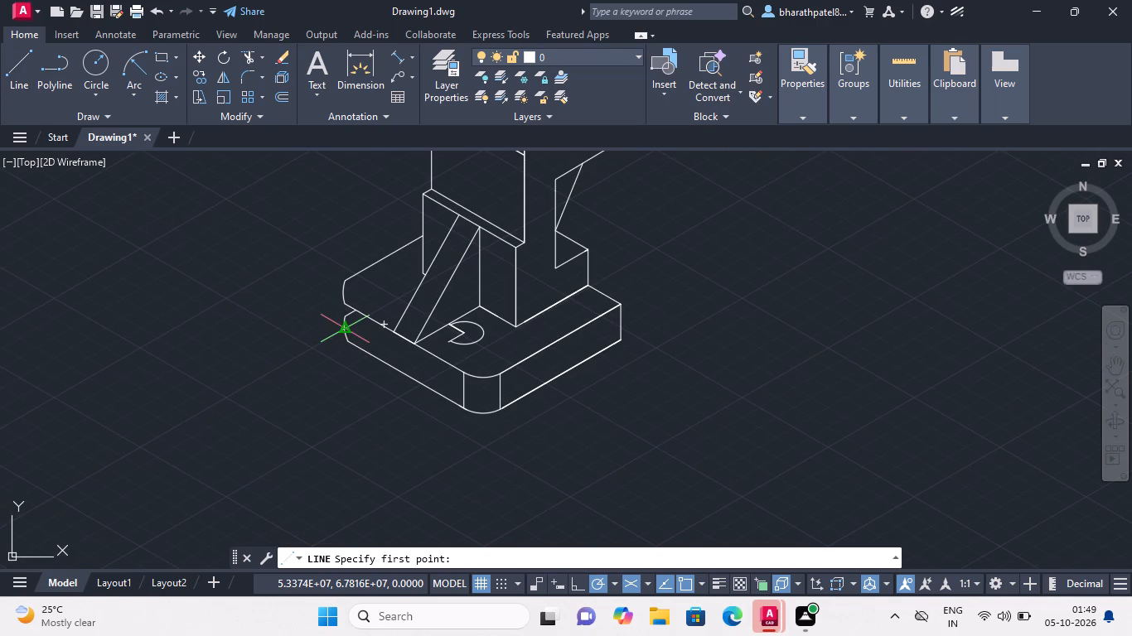
{"action": "double_click", "coordinate": [340, 333]}
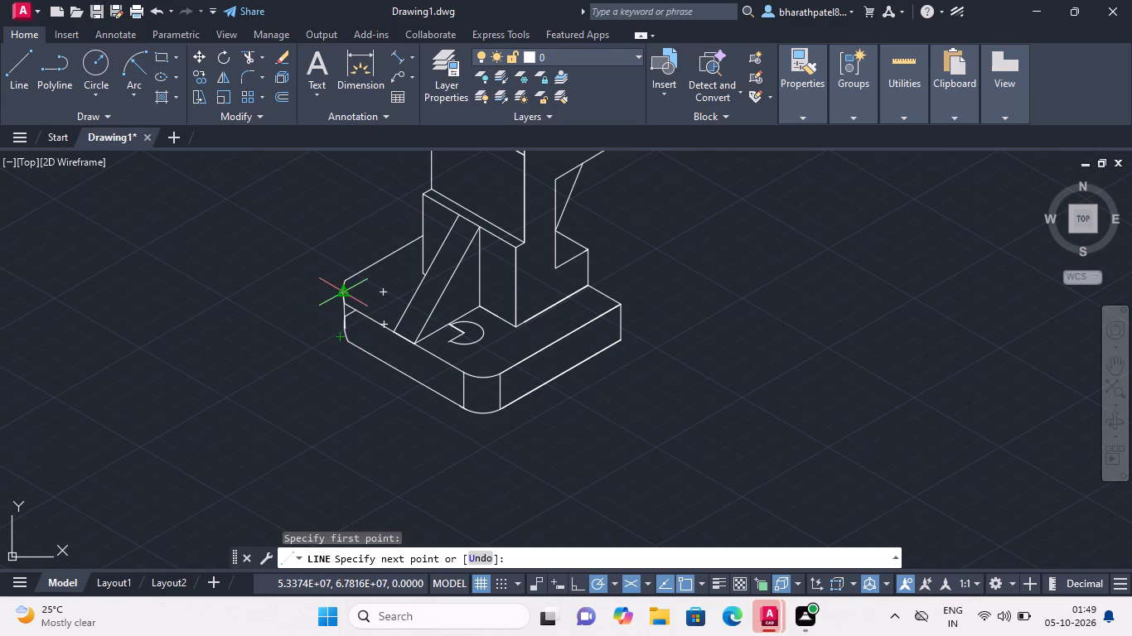
{"action": "scroll", "coordinate": [341, 290], "scroll_direction": "up", "scroll_amount": 4}
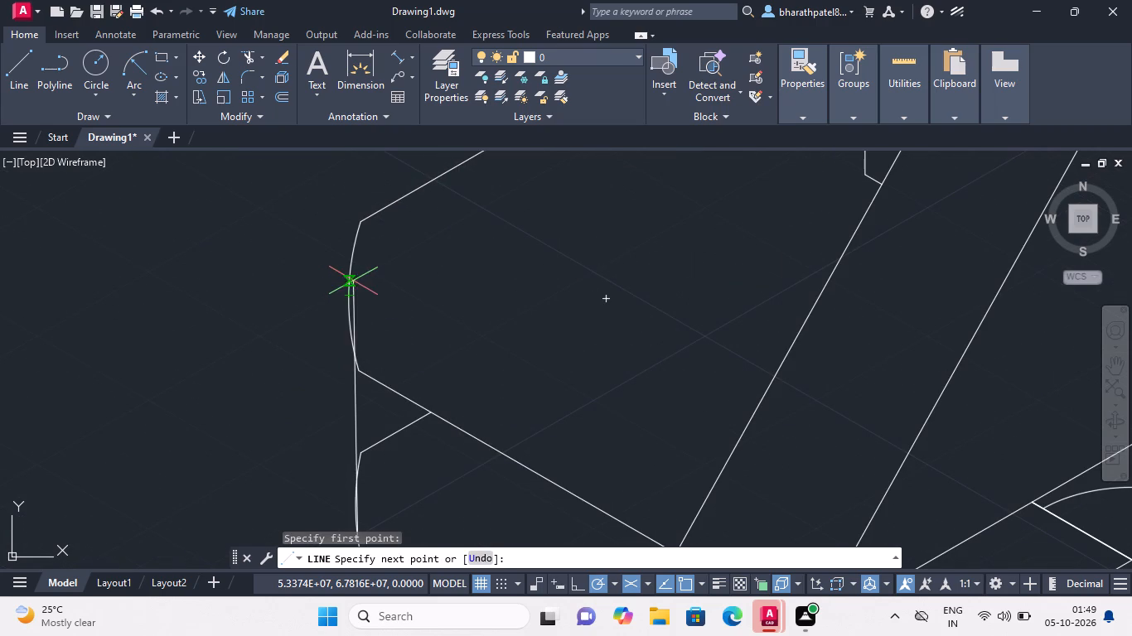
{"action": "left_click", "coordinate": [346, 296]}
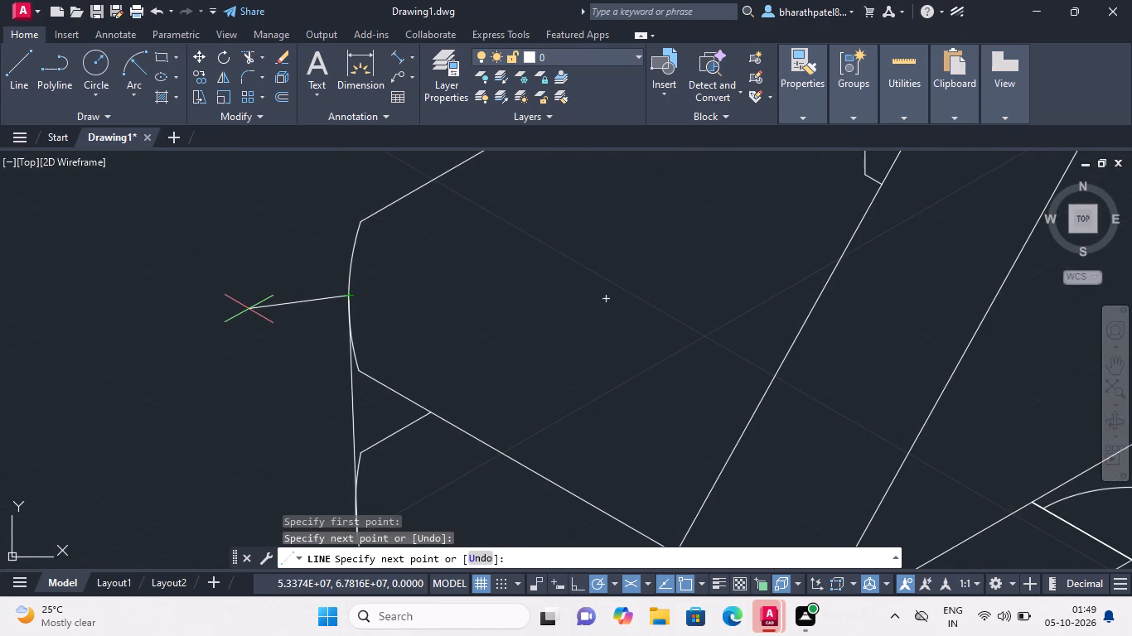
{"action": "key", "text": "Escape"}
Draw a vertical line from the lower corner arc's front end up past the base plate's top back edge.
{"action": "scroll", "coordinate": [249, 308], "scroll_direction": "down", "scroll_amount": 3}
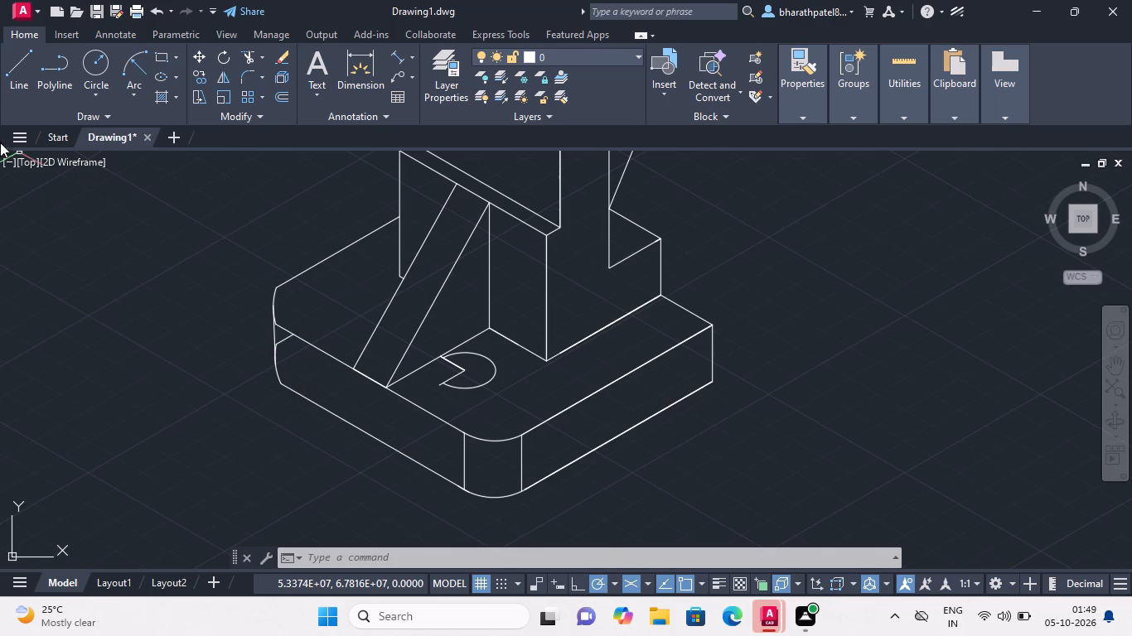
{"action": "left_click", "coordinate": [12, 73]}
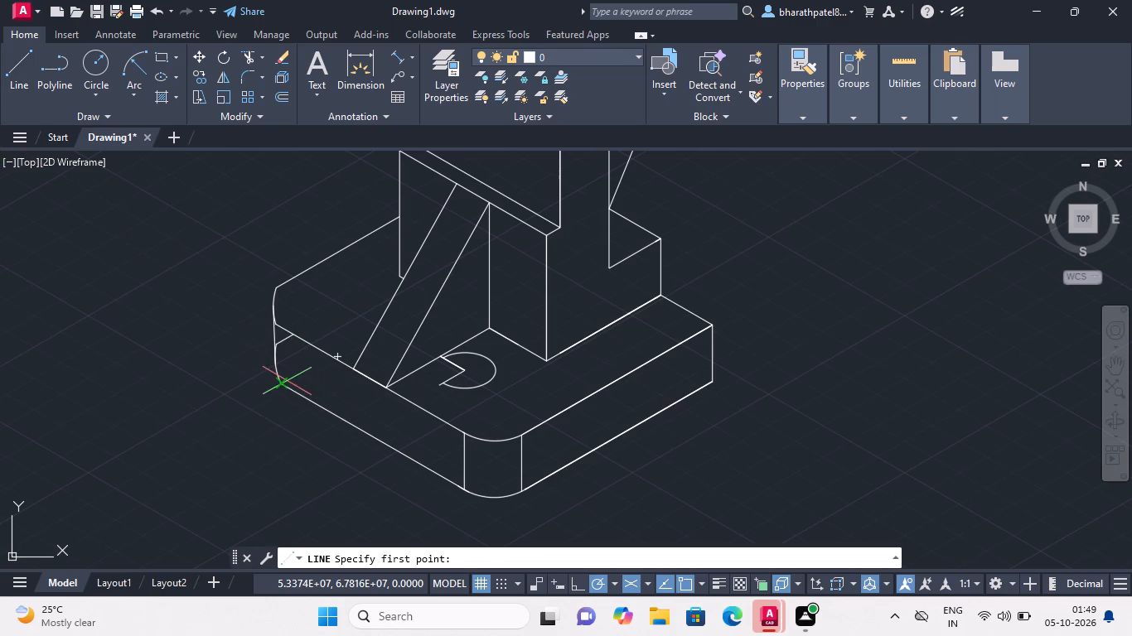
{"action": "left_click", "coordinate": [283, 379]}
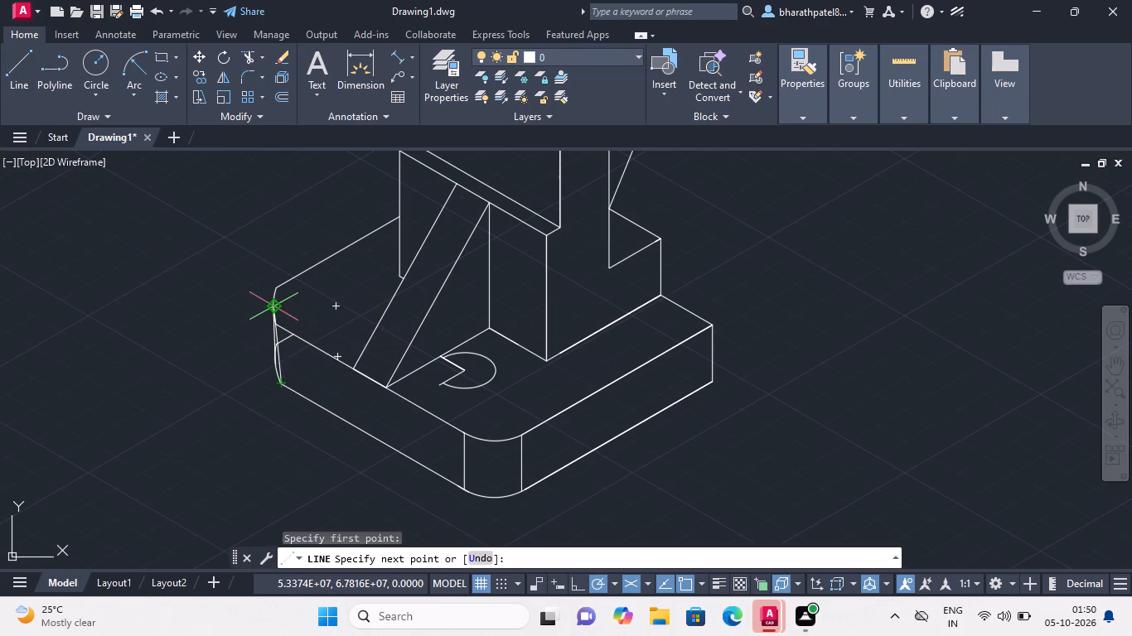
{"action": "left_click", "coordinate": [288, 242]}
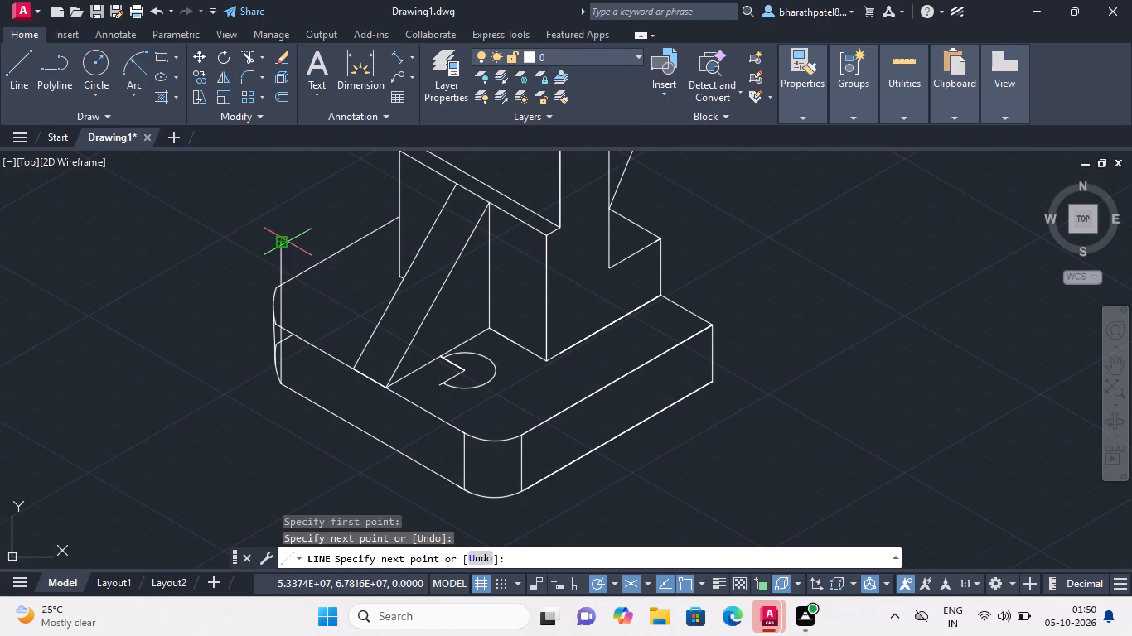
{"action": "key", "text": "Escape"}
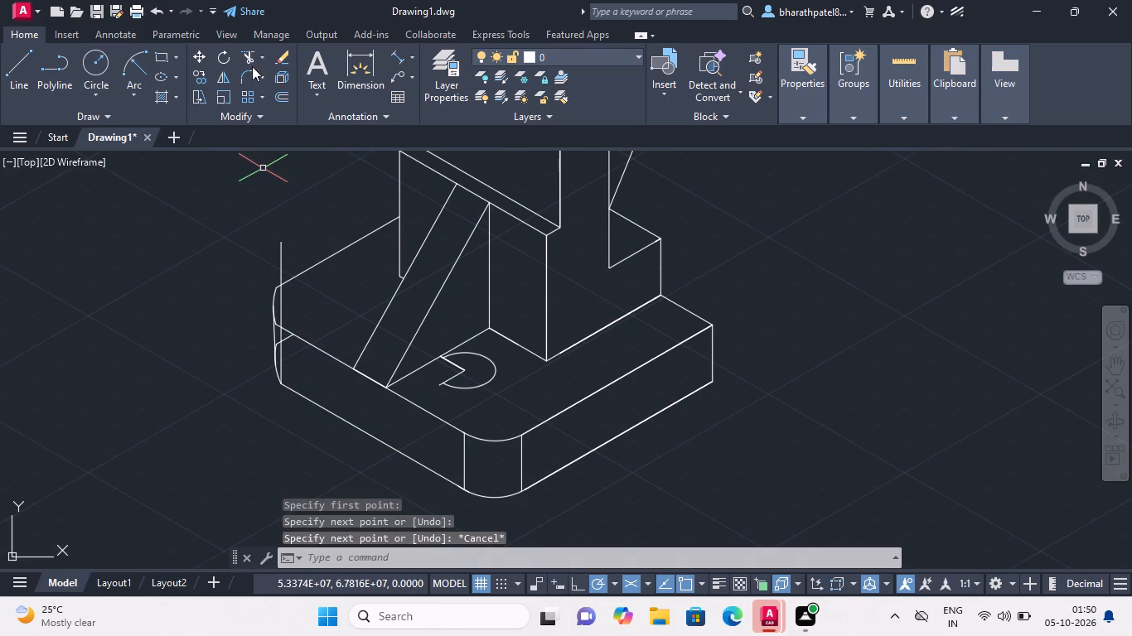
Trim away both pieces of the short sloping line between the lower corner arc and the plate's upper front edge.
{"action": "left_click", "coordinate": [242, 57]}
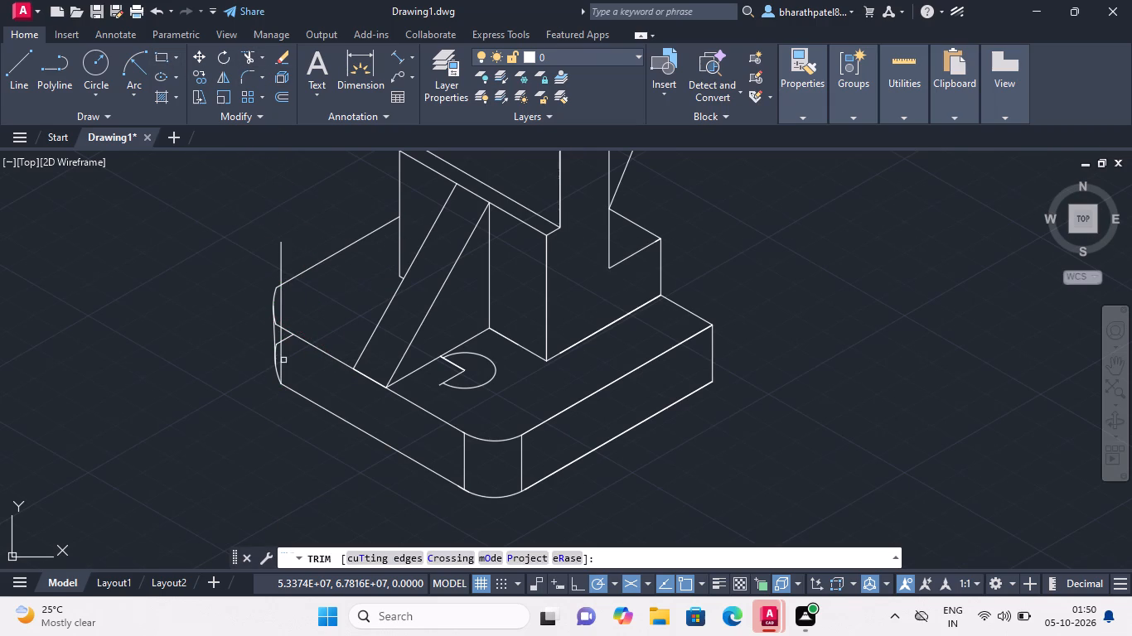
{"action": "left_click", "coordinate": [287, 339]}
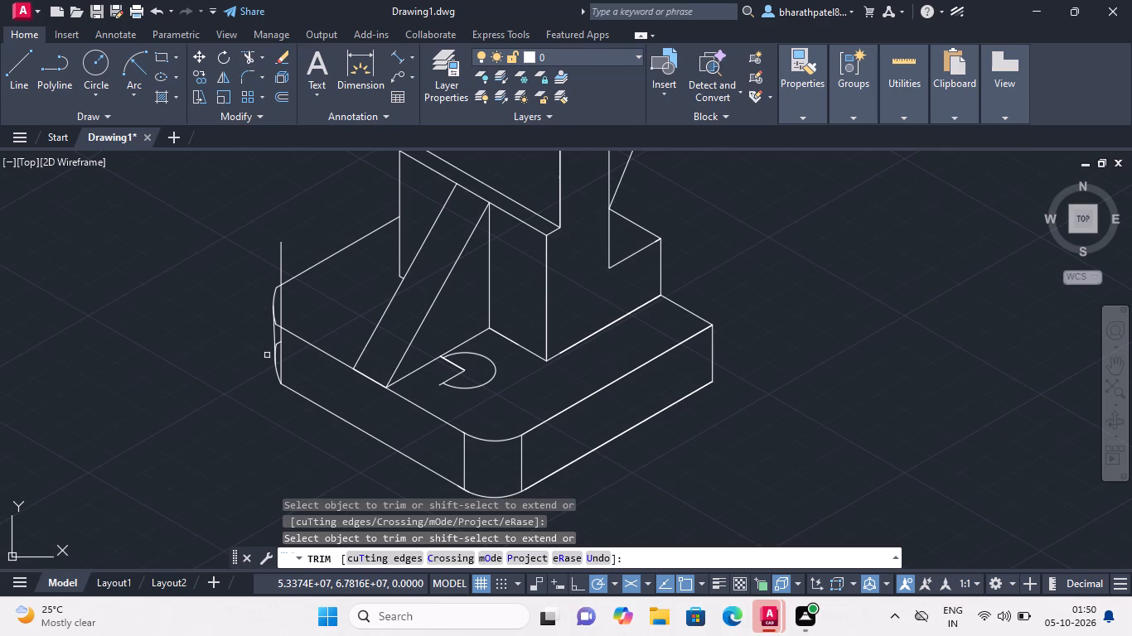
{"action": "scroll", "coordinate": [273, 356], "scroll_direction": "up", "scroll_amount": 3}
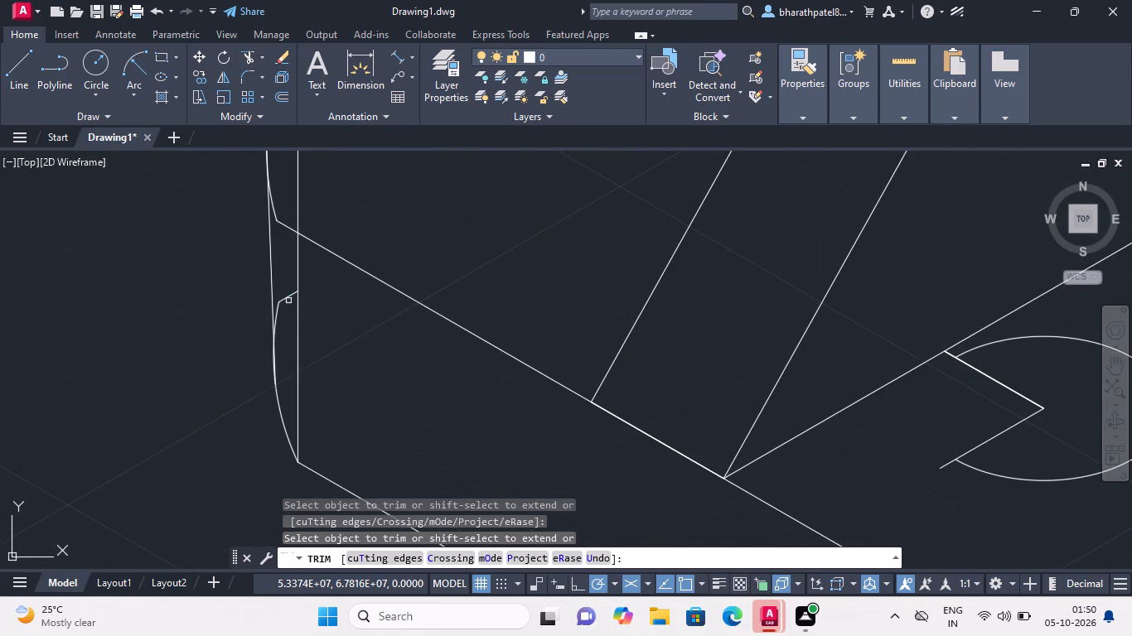
{"action": "left_click", "coordinate": [288, 296]}
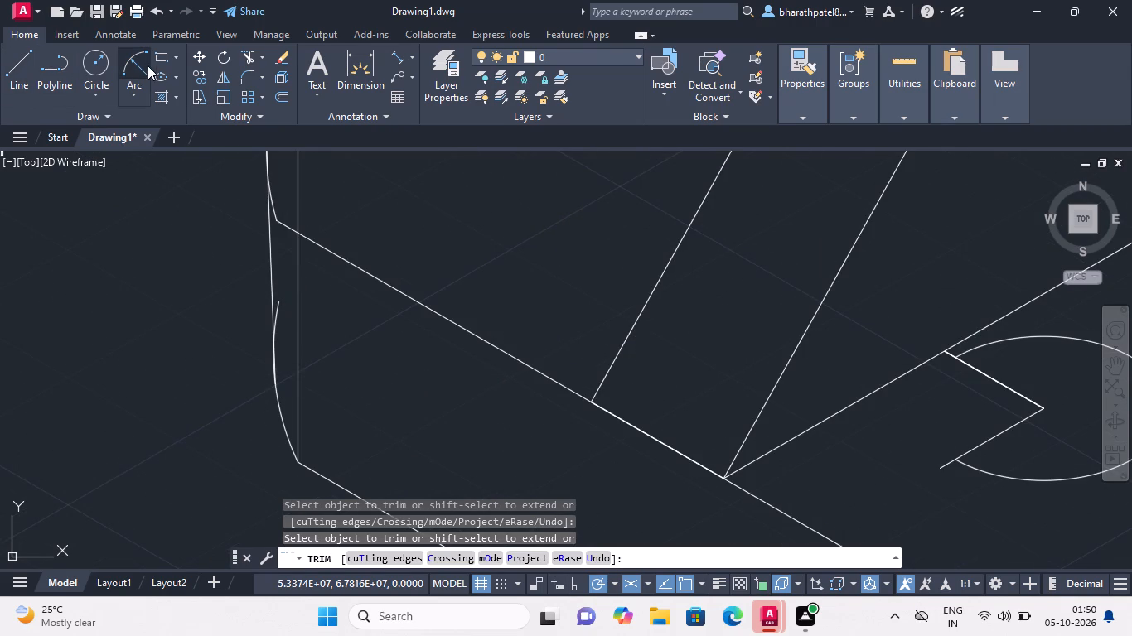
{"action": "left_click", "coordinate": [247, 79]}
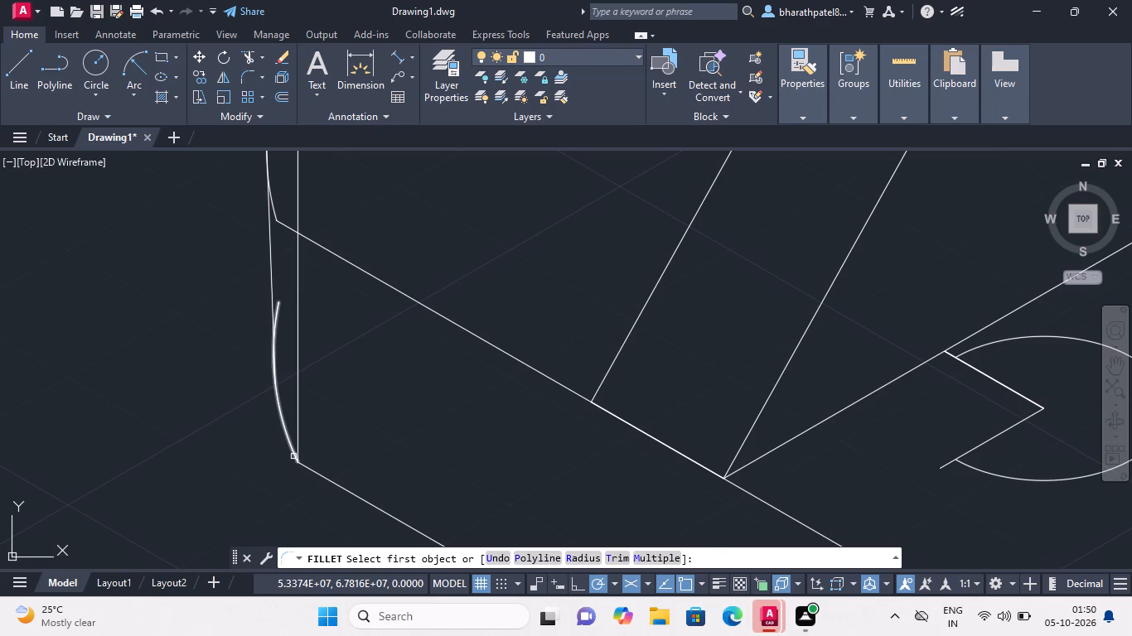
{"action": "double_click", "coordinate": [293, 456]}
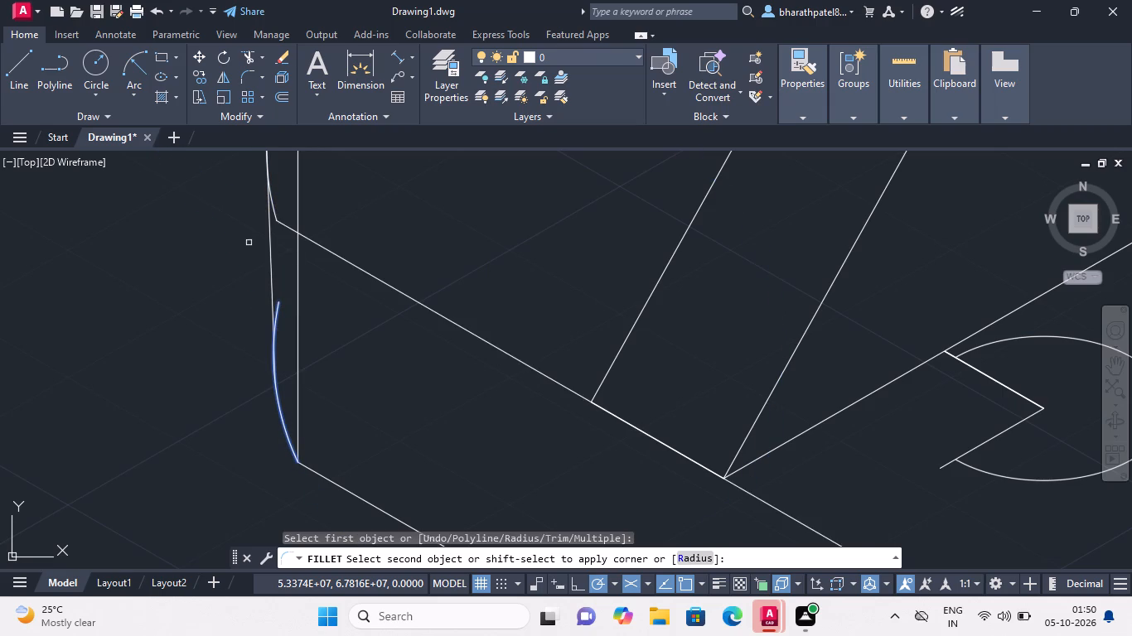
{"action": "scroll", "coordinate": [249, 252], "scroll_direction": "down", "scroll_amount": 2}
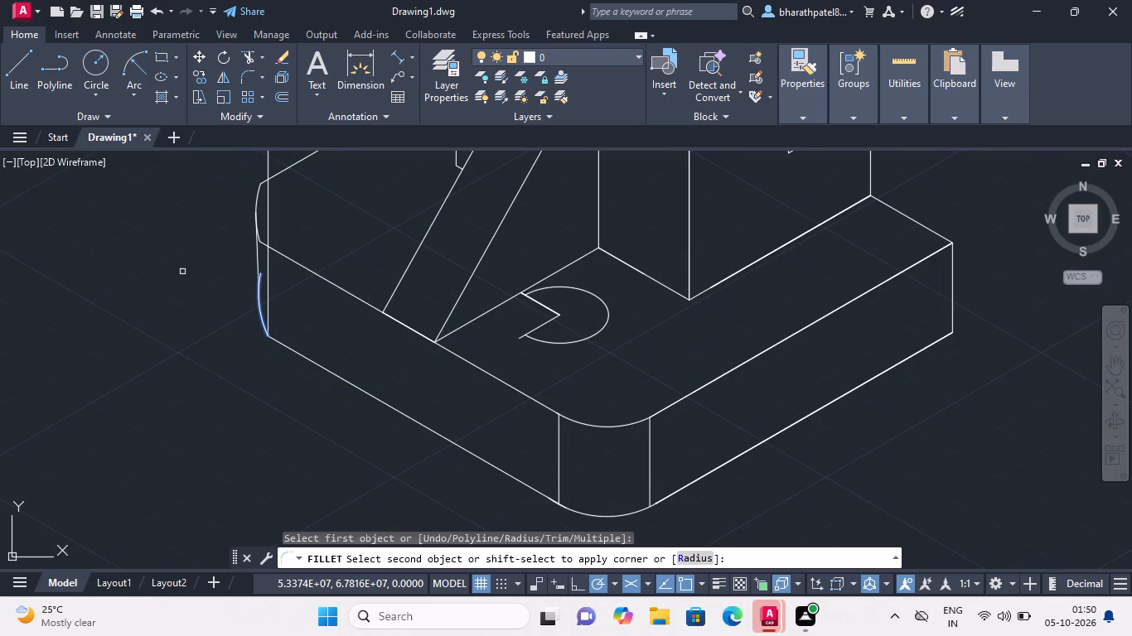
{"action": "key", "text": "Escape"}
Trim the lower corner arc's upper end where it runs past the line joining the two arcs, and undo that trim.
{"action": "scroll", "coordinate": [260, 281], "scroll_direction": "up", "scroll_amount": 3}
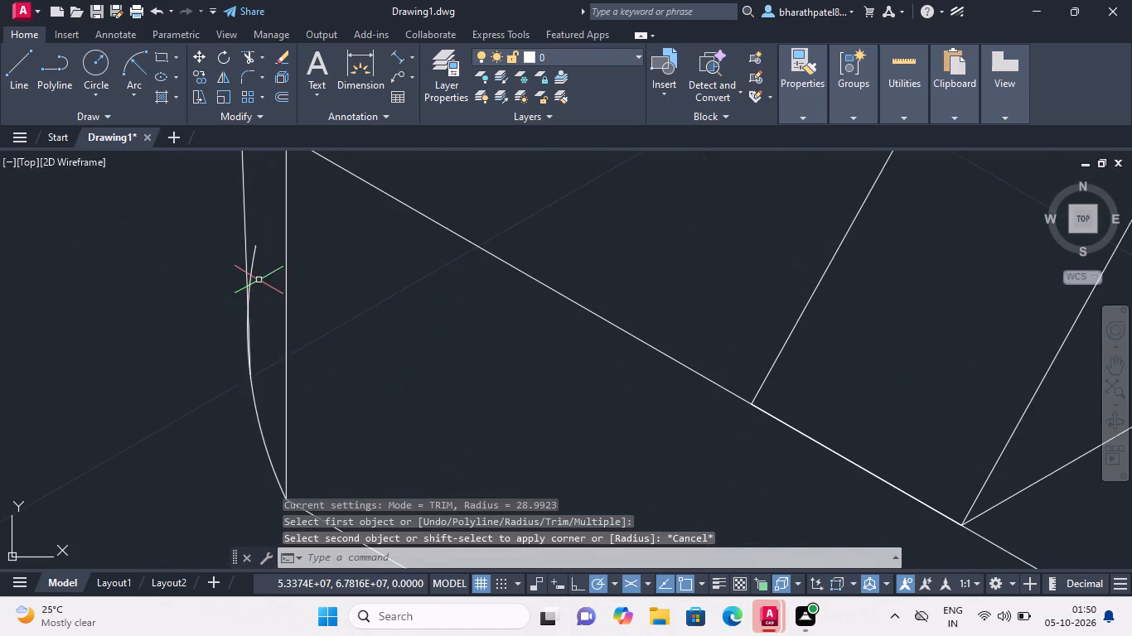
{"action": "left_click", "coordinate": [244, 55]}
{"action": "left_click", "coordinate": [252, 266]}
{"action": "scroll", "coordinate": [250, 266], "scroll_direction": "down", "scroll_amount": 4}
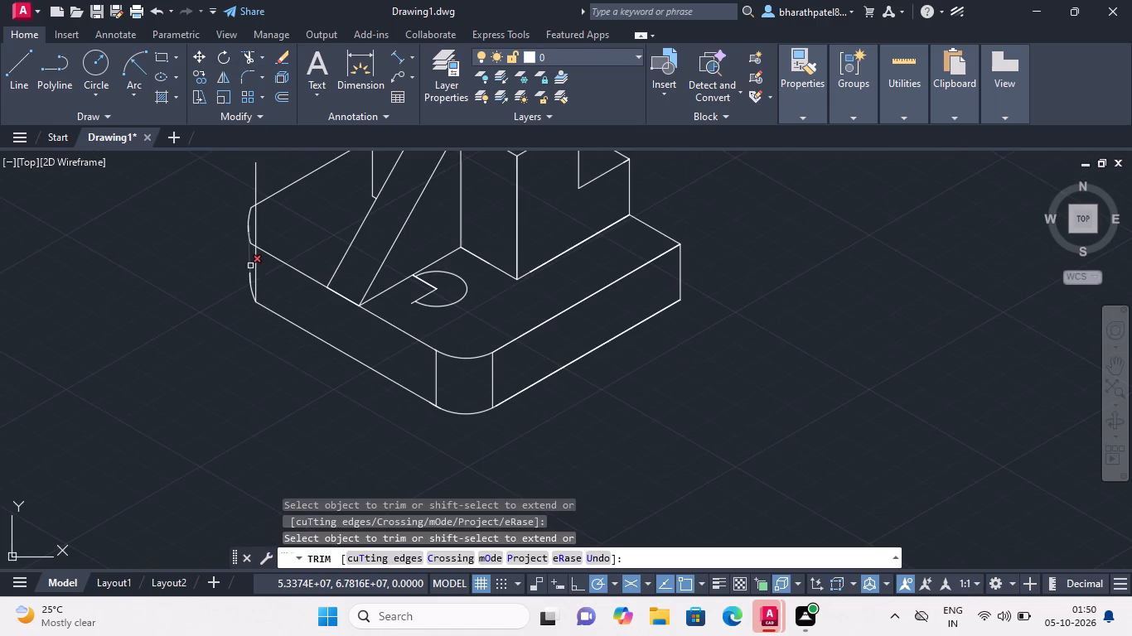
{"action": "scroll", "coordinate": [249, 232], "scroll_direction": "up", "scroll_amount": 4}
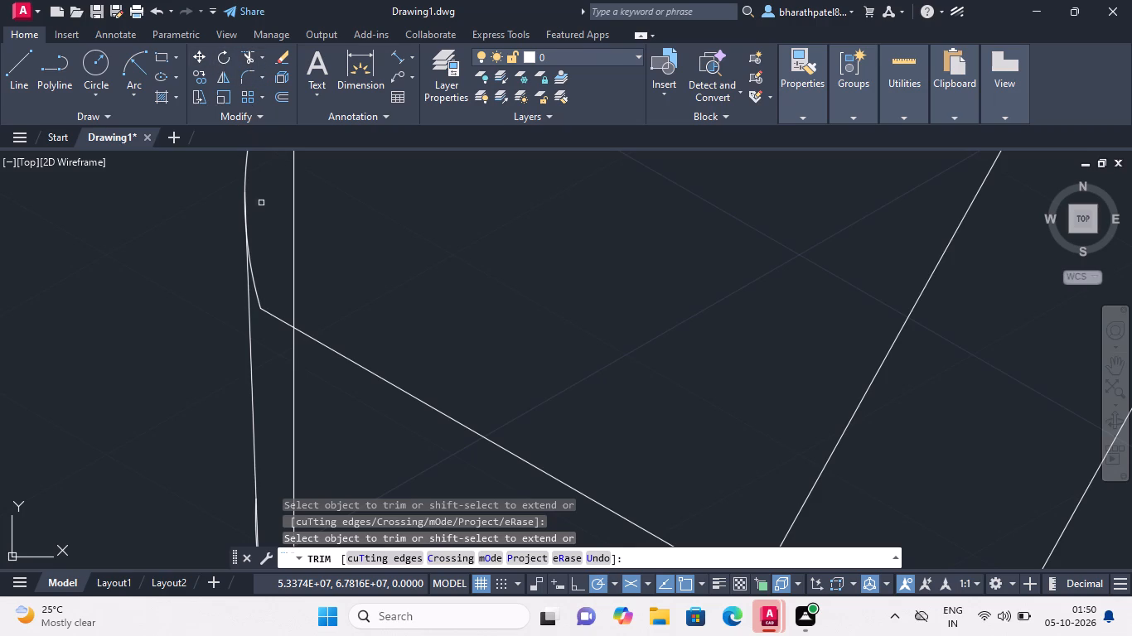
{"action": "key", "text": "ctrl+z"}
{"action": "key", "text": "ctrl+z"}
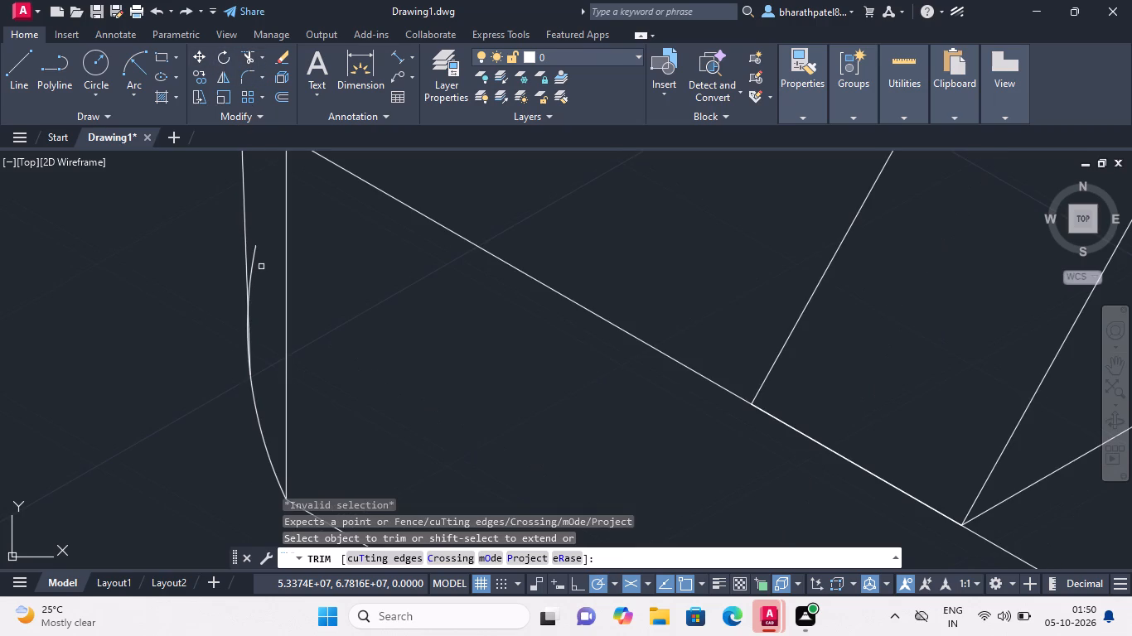
Undo the recent trim, fillet and line edits at the base plate's far corner, back to the untrimmed corner edges around both arcs.
{"action": "key", "text": "ctrl+z"}
{"action": "key", "text": "ctrl+z"}
{"action": "key", "text": "ctrl+z"}
{"action": "key", "text": "ctrl+z"}
{"action": "key", "text": "ctrl+z"}
{"action": "key", "text": "ctrl+z"}
{"action": "key", "text": "ctrl+z"}
{"action": "key", "text": "Escape"}
{"action": "key", "text": "ctrl+z"}
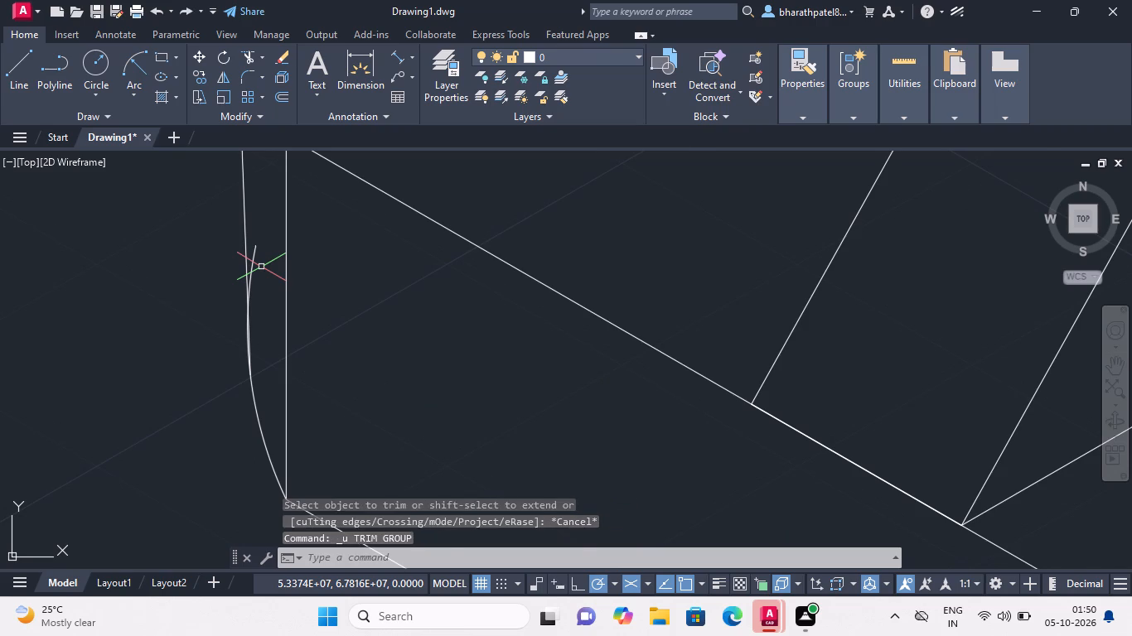
{"action": "key", "text": "ctrl+z"}
{"action": "key", "text": "ctrl+z"}
{"action": "key", "text": "ctrl+z"}
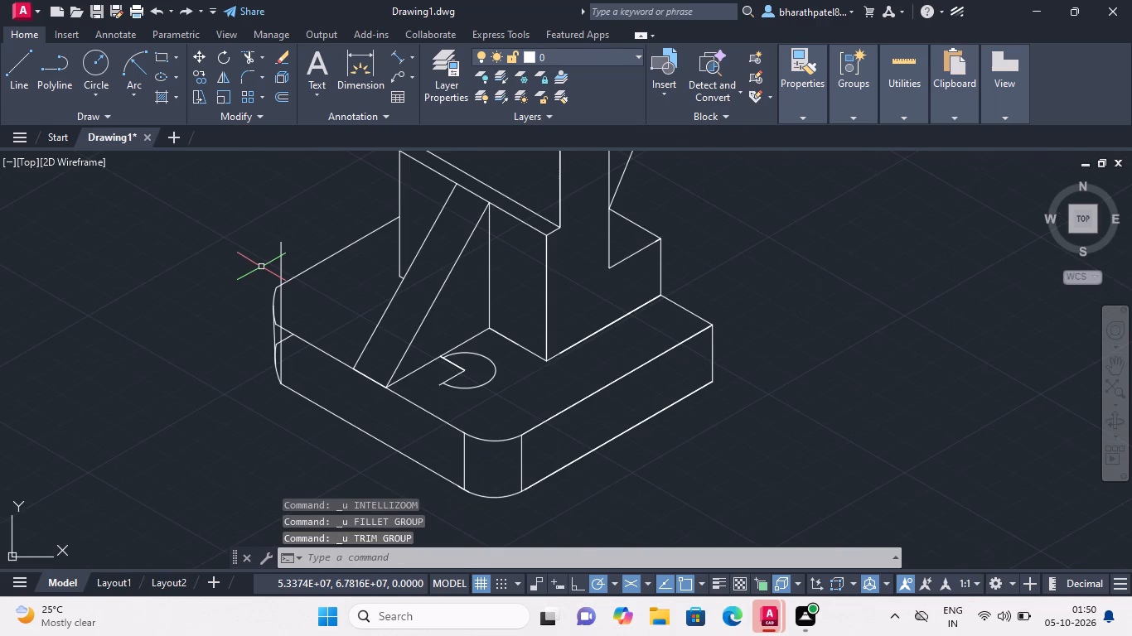
{"action": "key", "text": "ctrl+z"}
{"action": "key", "text": "ctrl+z"}
{"action": "key", "text": "ctrl+z"}
{"action": "key", "text": "ctrl+z"}
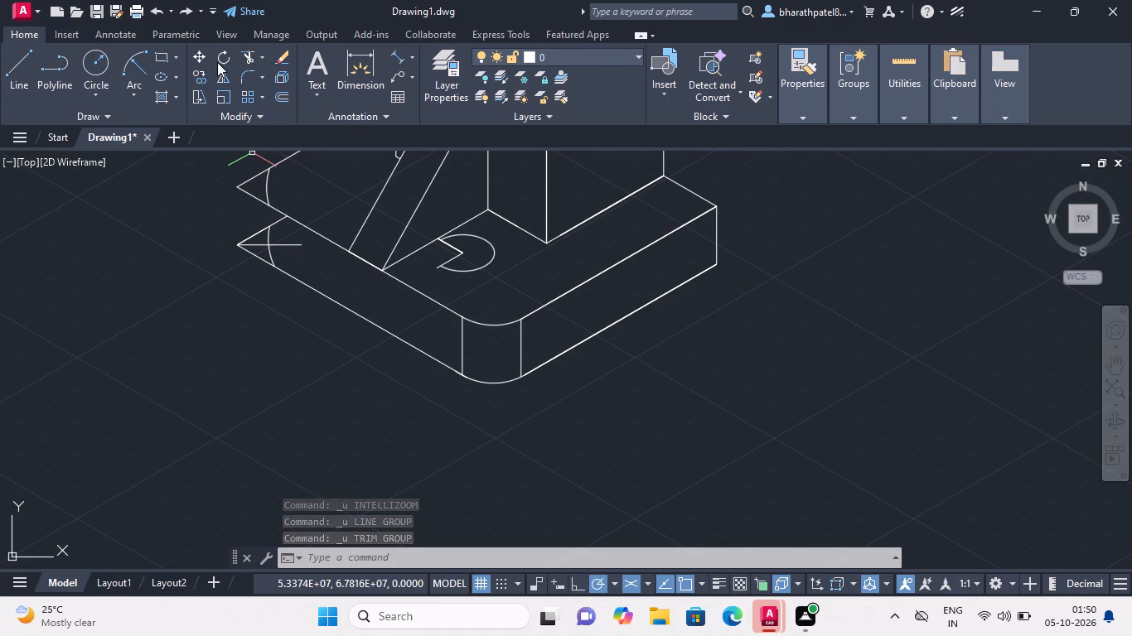
Trim the short horizontal line and the lower sloping back edge where they run outside the lower corner arc.
{"action": "left_click", "coordinate": [246, 53]}
{"action": "left_click", "coordinate": [259, 244]}
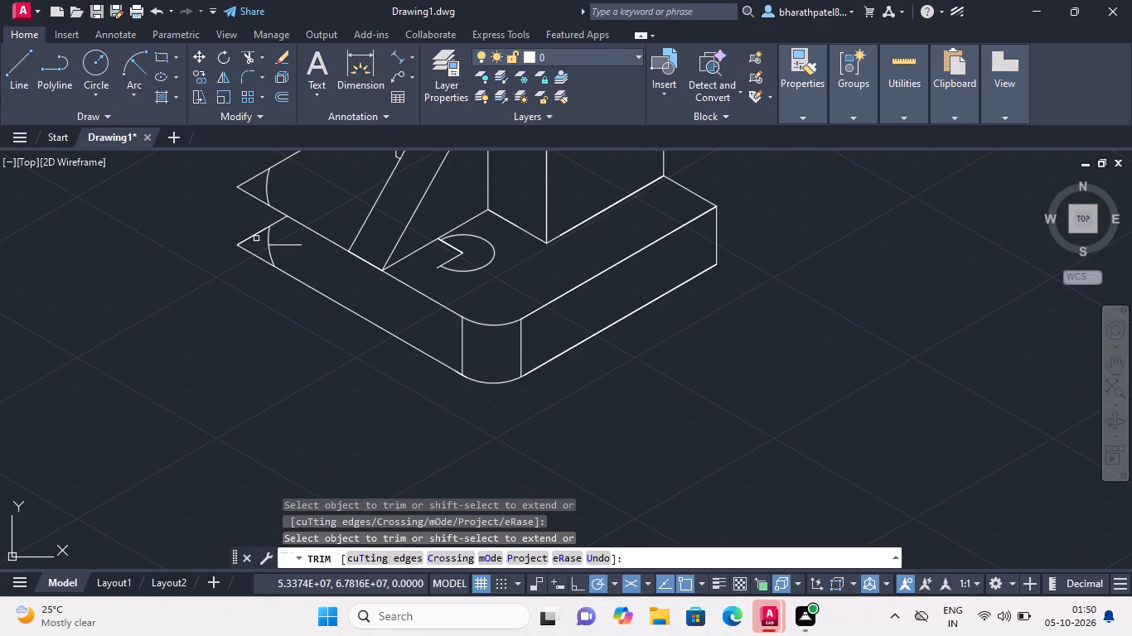
{"action": "double_click", "coordinate": [249, 236]}
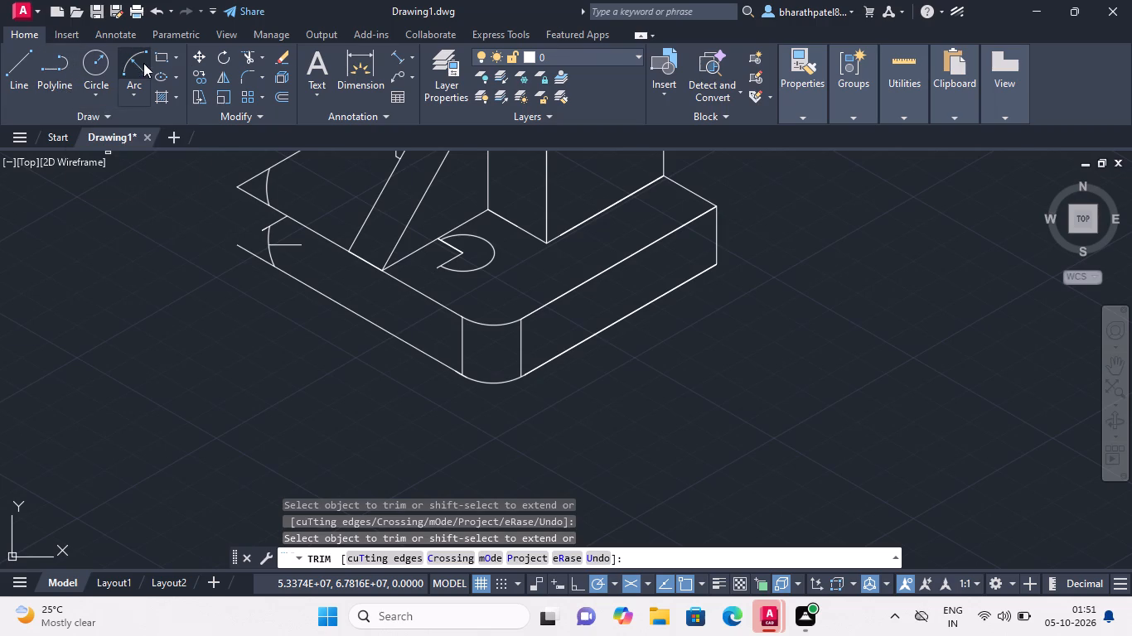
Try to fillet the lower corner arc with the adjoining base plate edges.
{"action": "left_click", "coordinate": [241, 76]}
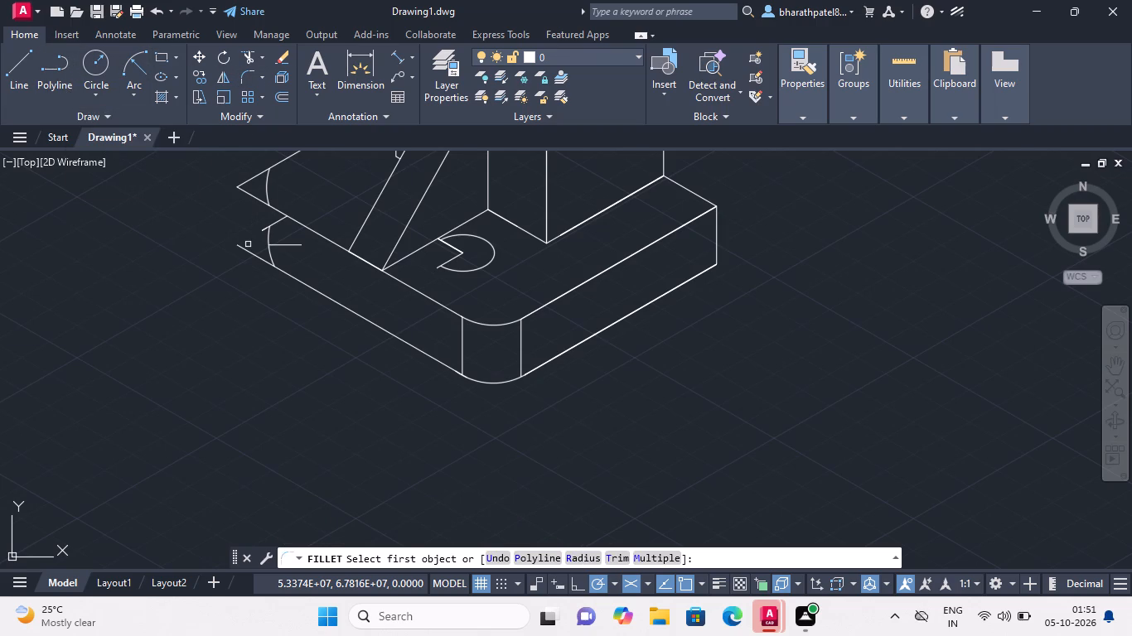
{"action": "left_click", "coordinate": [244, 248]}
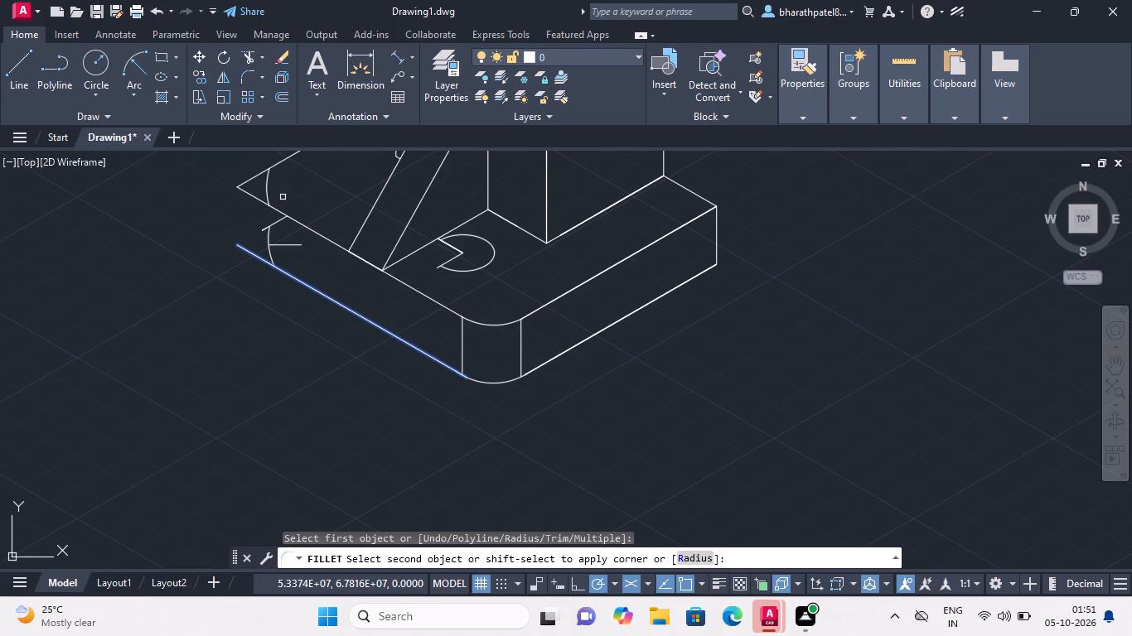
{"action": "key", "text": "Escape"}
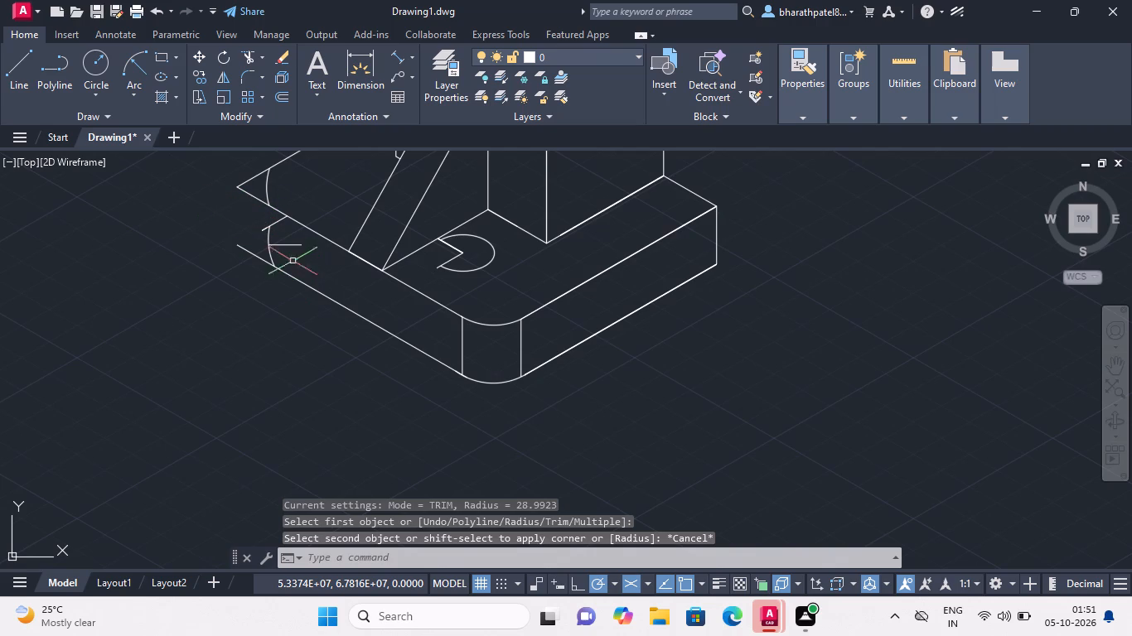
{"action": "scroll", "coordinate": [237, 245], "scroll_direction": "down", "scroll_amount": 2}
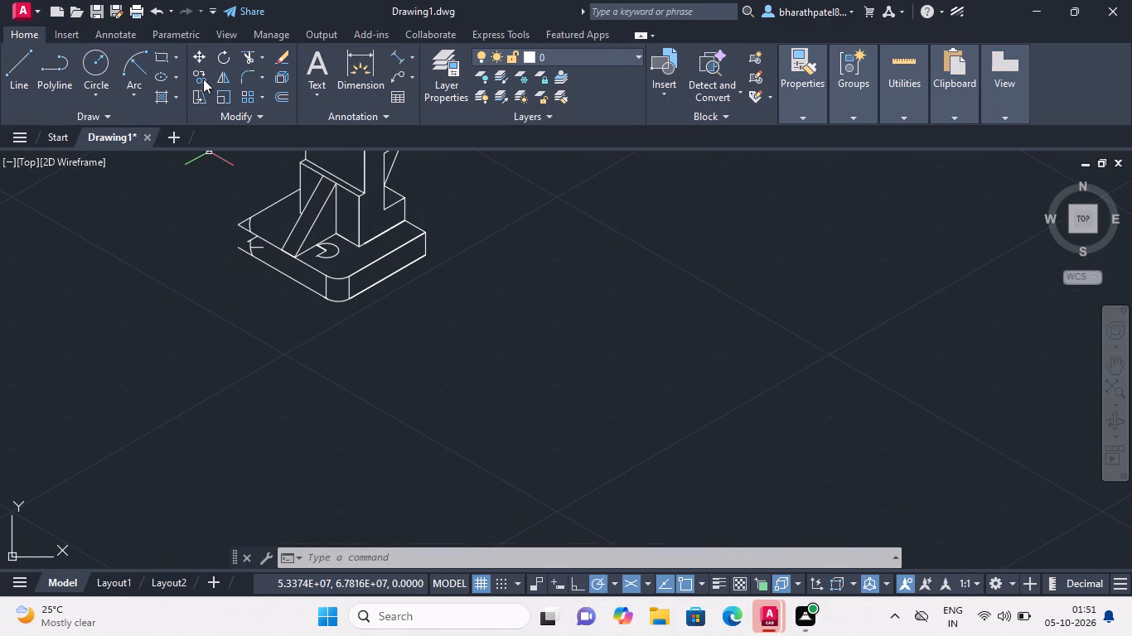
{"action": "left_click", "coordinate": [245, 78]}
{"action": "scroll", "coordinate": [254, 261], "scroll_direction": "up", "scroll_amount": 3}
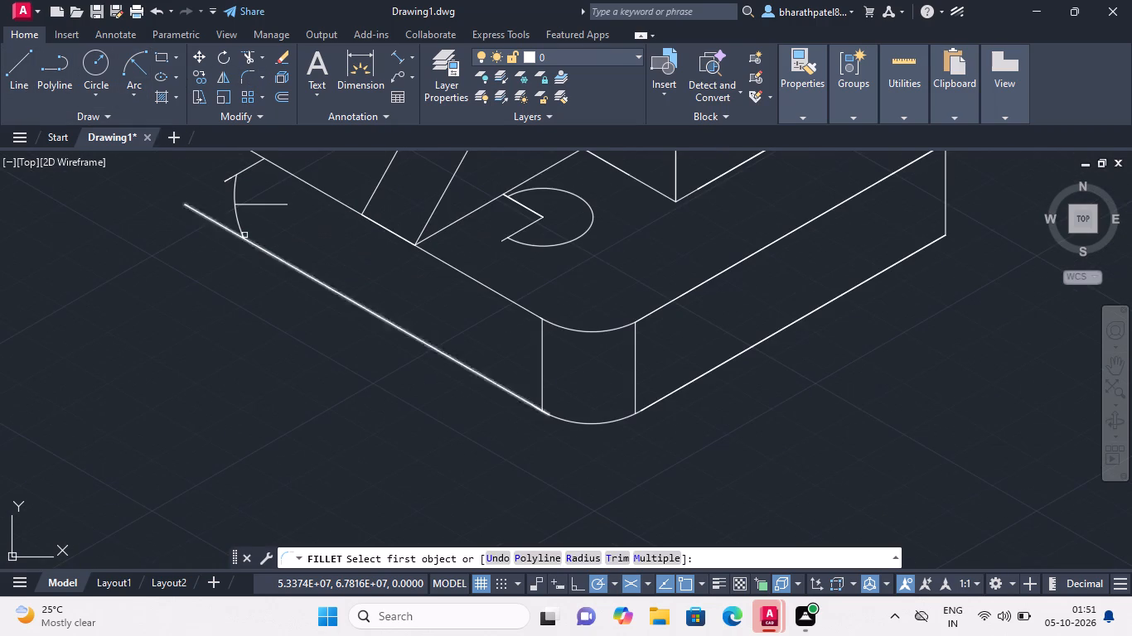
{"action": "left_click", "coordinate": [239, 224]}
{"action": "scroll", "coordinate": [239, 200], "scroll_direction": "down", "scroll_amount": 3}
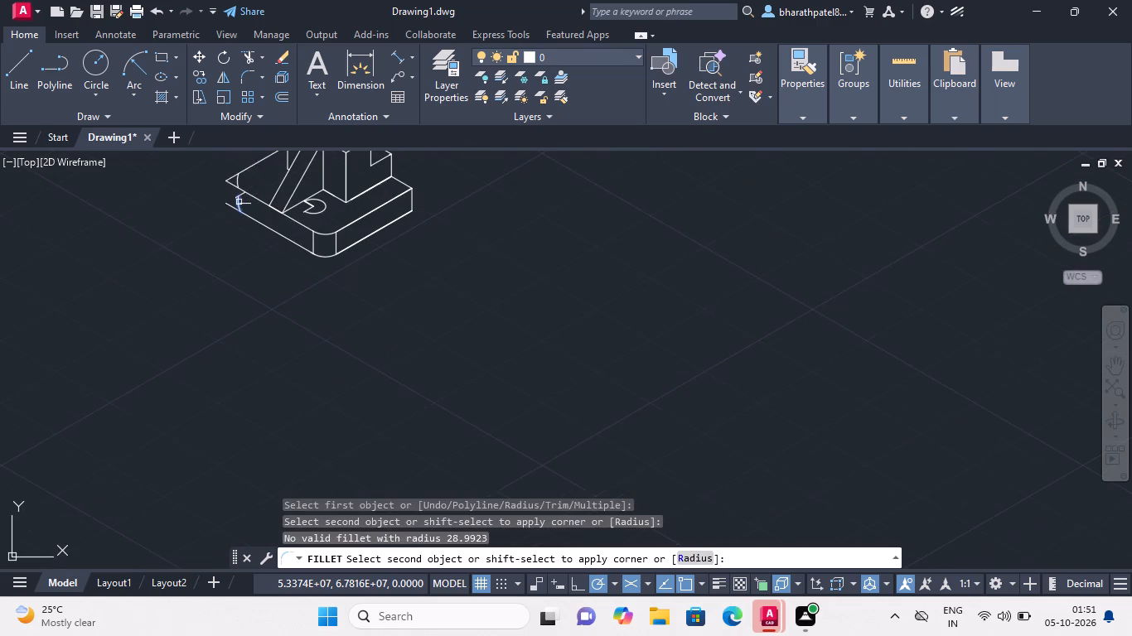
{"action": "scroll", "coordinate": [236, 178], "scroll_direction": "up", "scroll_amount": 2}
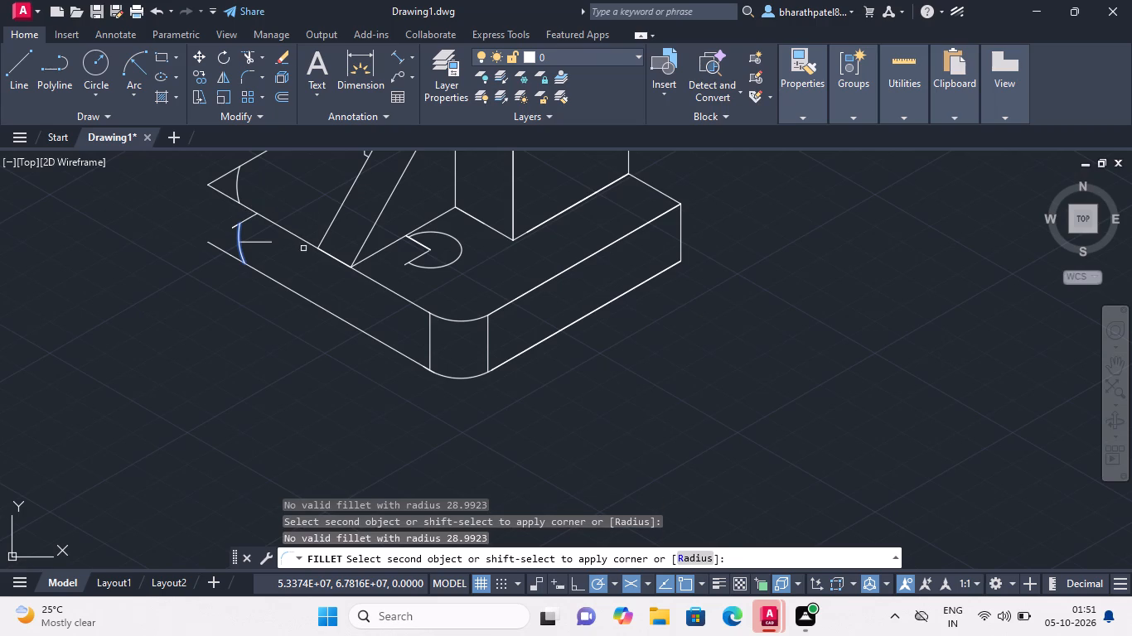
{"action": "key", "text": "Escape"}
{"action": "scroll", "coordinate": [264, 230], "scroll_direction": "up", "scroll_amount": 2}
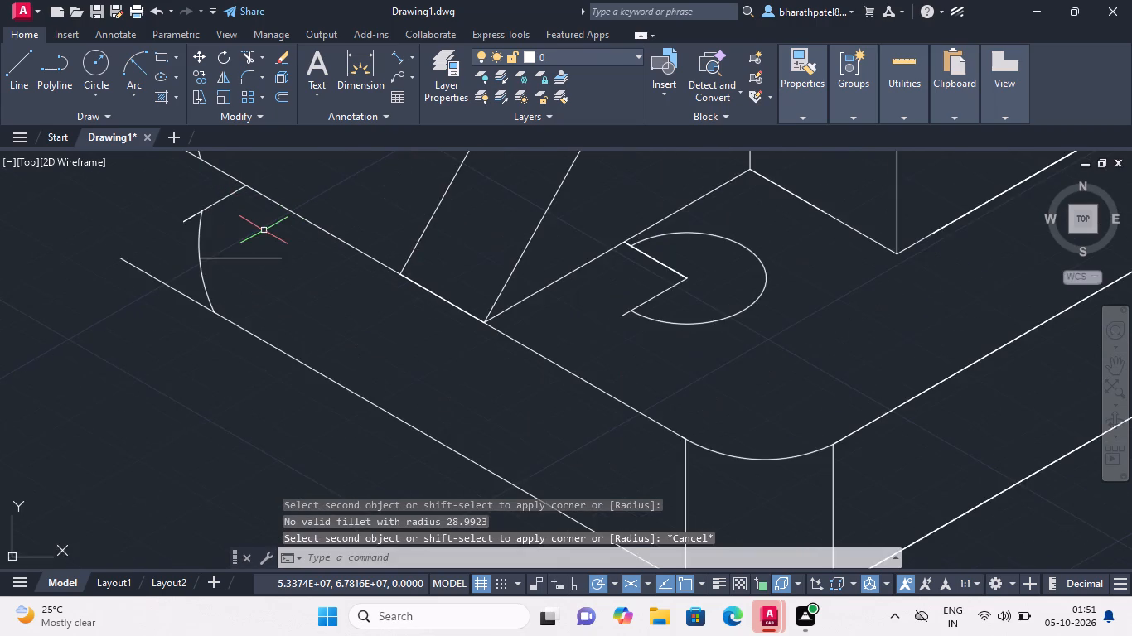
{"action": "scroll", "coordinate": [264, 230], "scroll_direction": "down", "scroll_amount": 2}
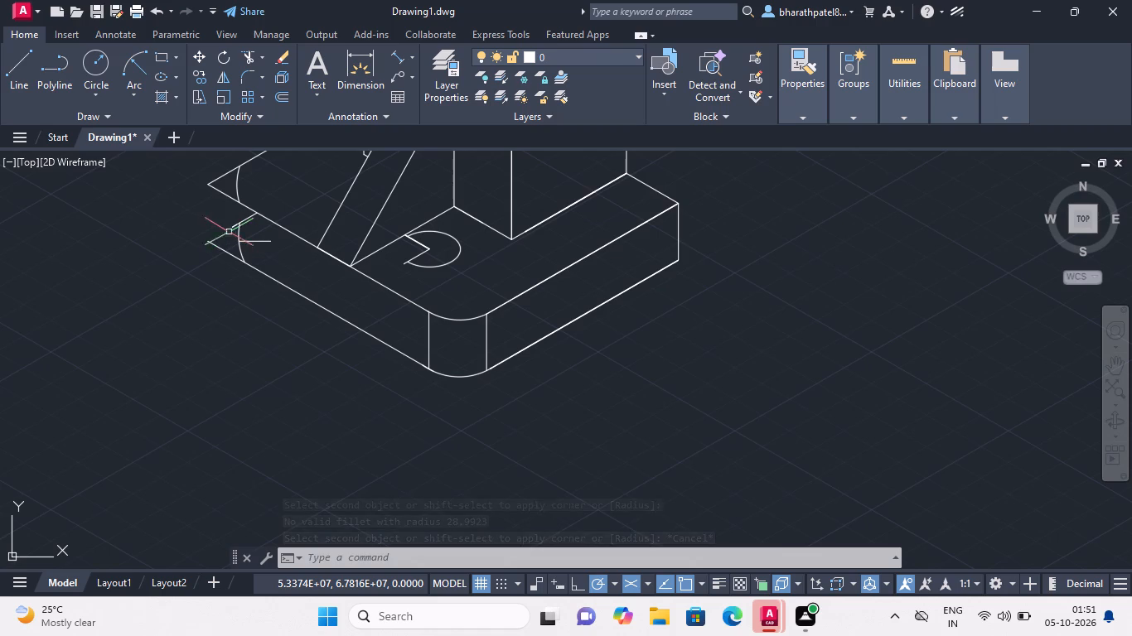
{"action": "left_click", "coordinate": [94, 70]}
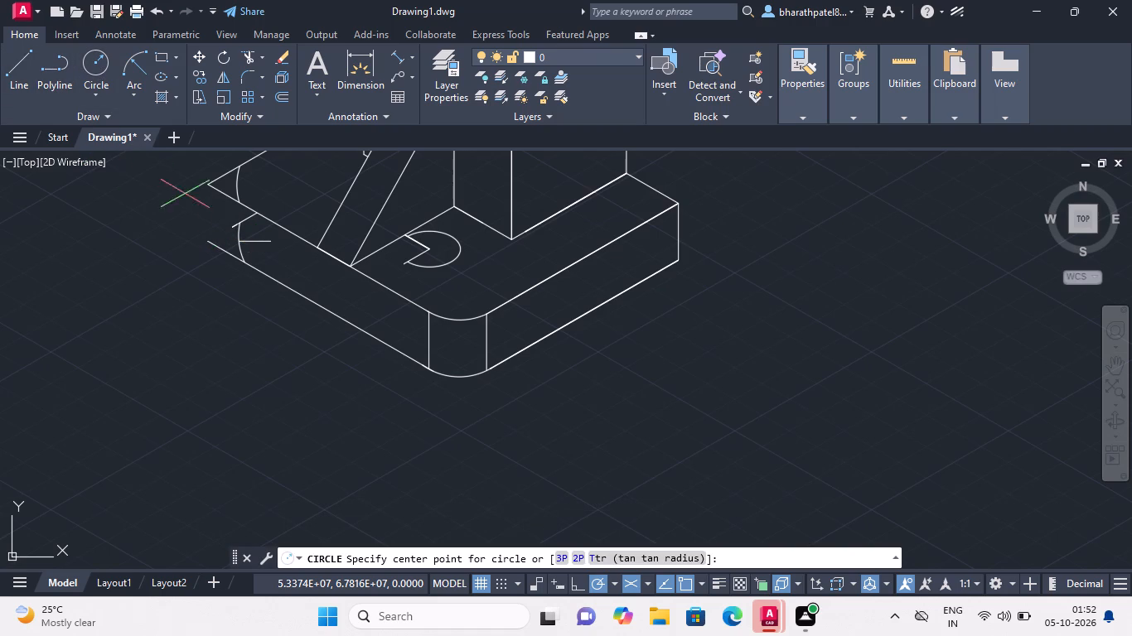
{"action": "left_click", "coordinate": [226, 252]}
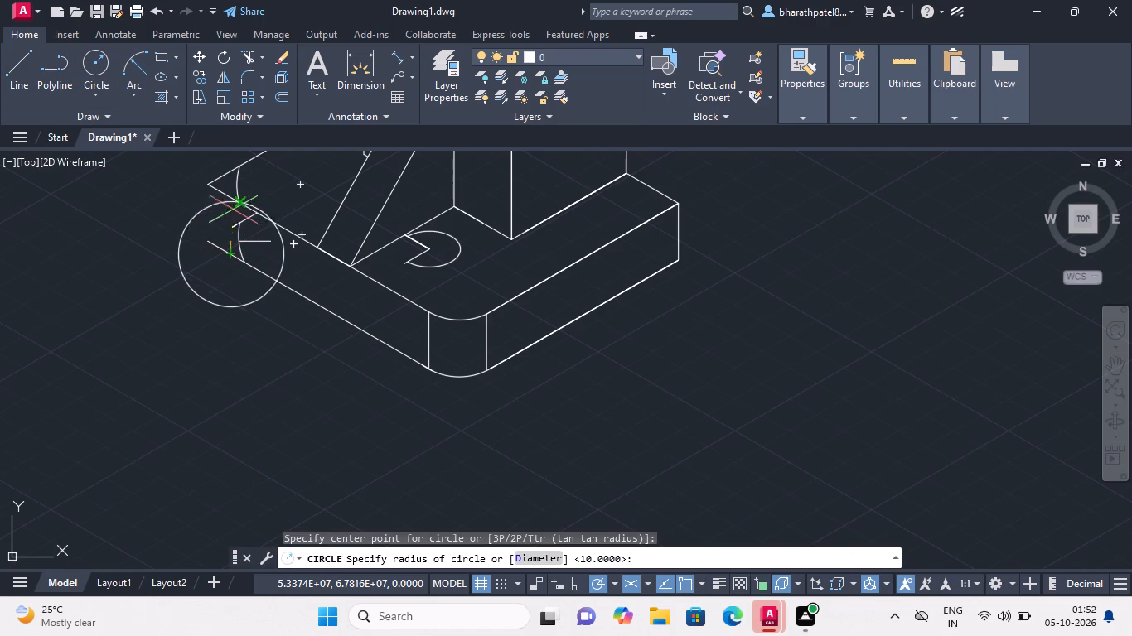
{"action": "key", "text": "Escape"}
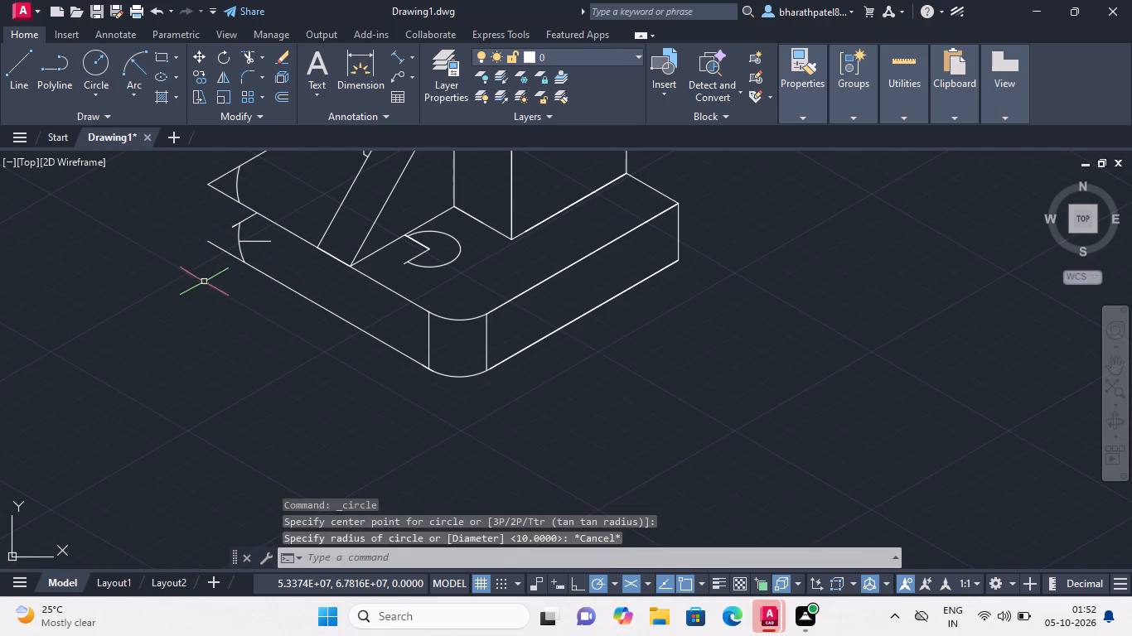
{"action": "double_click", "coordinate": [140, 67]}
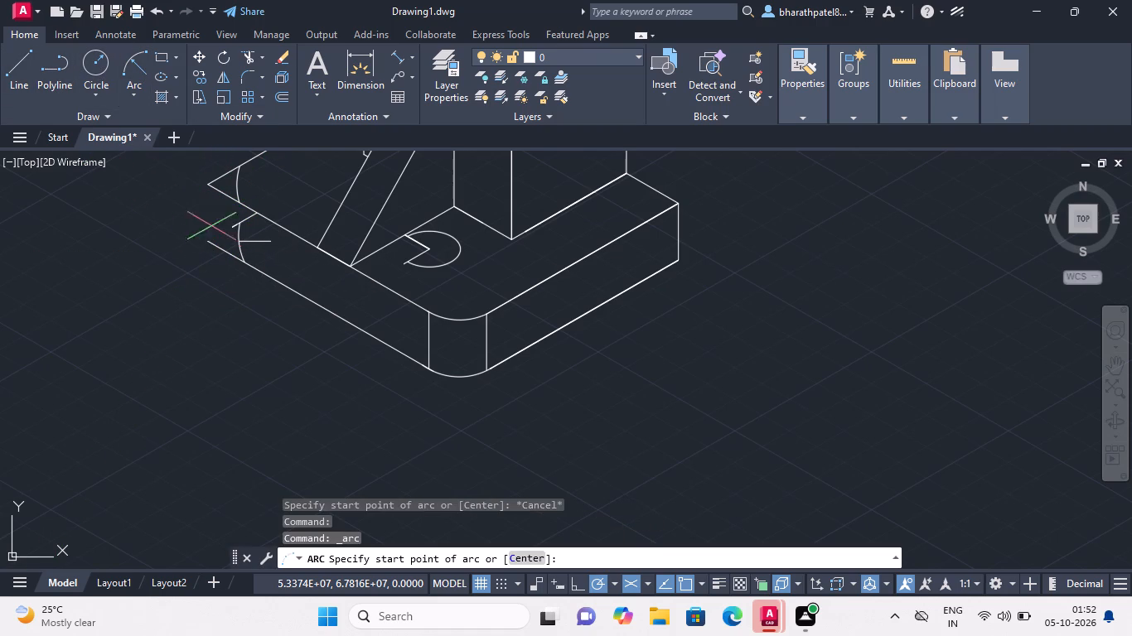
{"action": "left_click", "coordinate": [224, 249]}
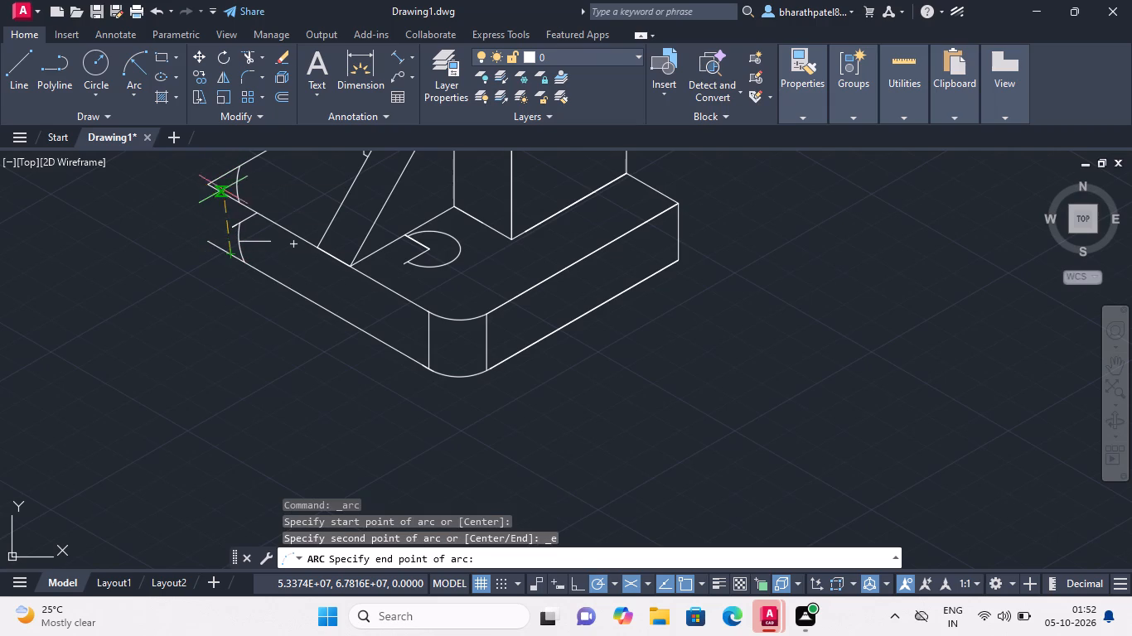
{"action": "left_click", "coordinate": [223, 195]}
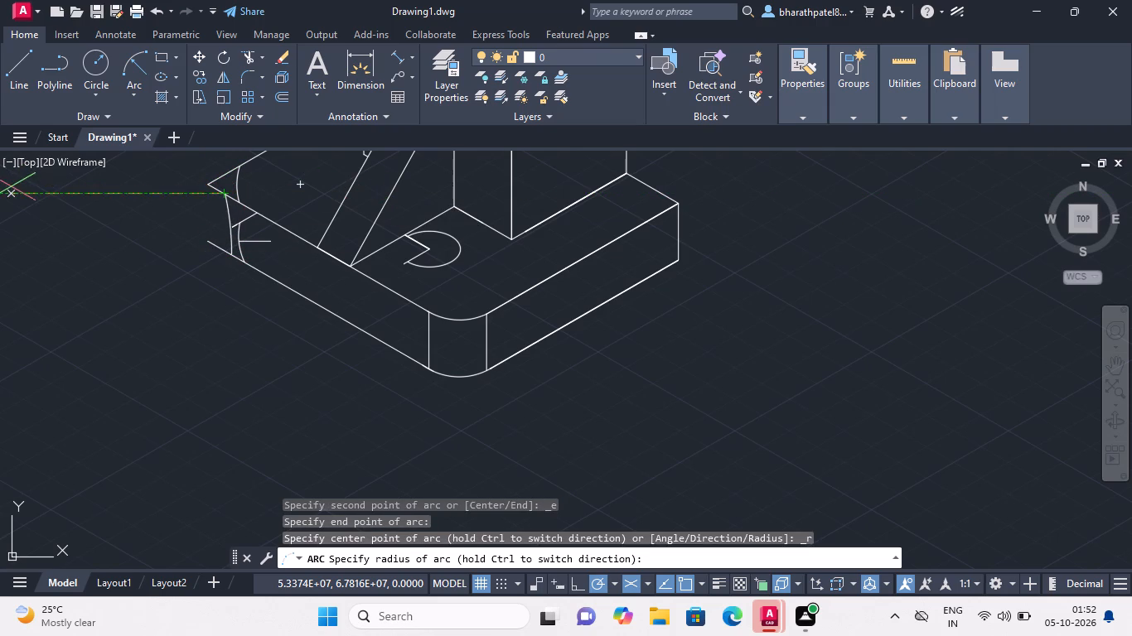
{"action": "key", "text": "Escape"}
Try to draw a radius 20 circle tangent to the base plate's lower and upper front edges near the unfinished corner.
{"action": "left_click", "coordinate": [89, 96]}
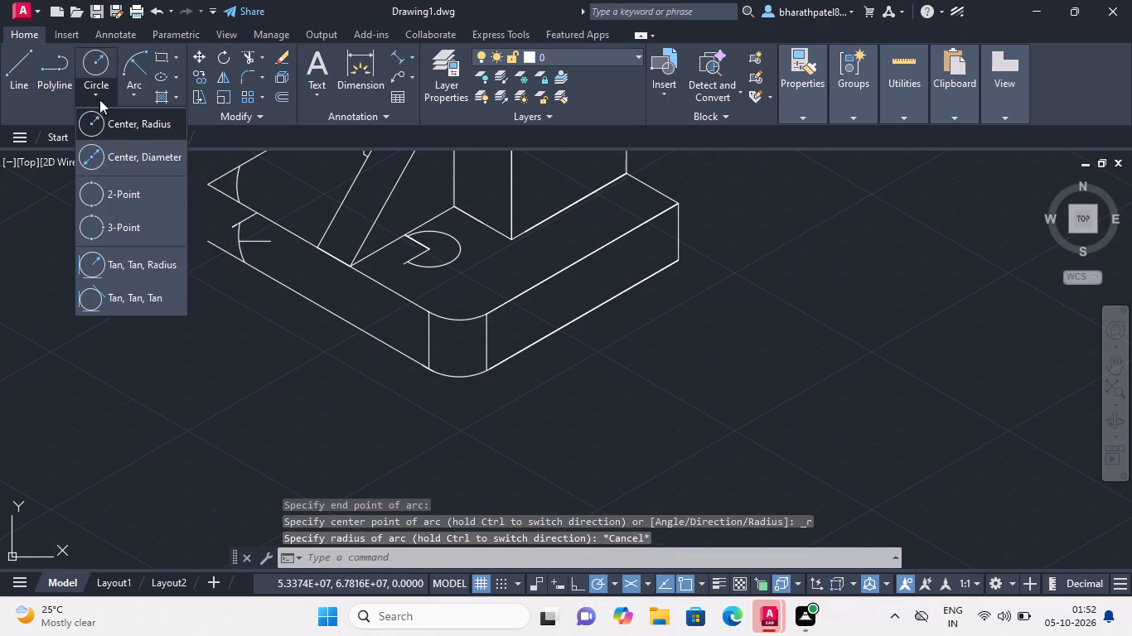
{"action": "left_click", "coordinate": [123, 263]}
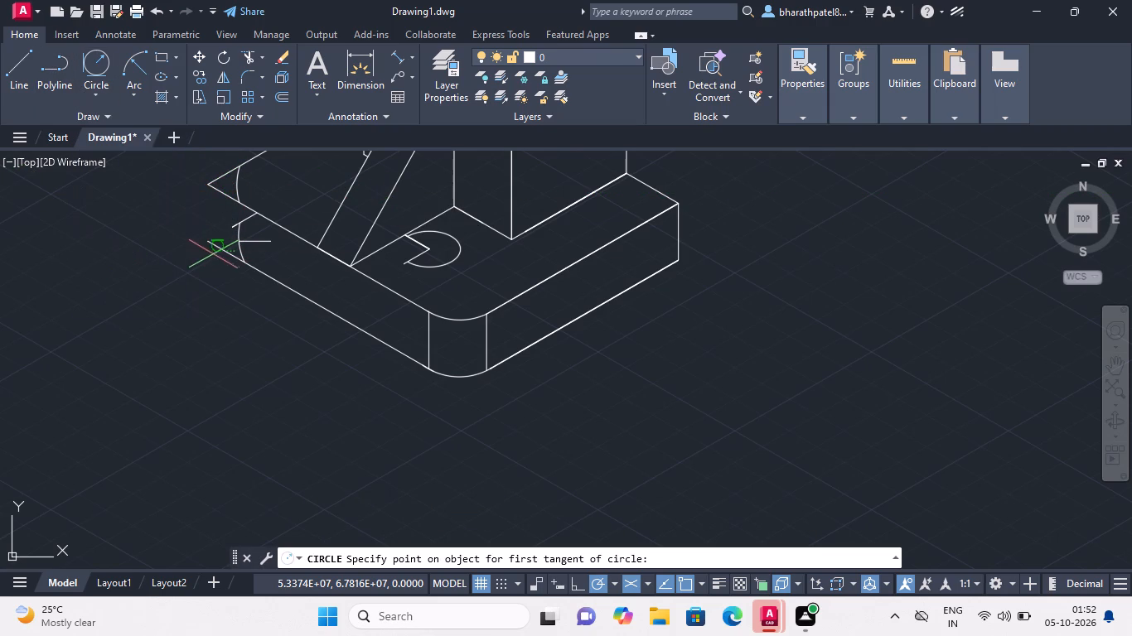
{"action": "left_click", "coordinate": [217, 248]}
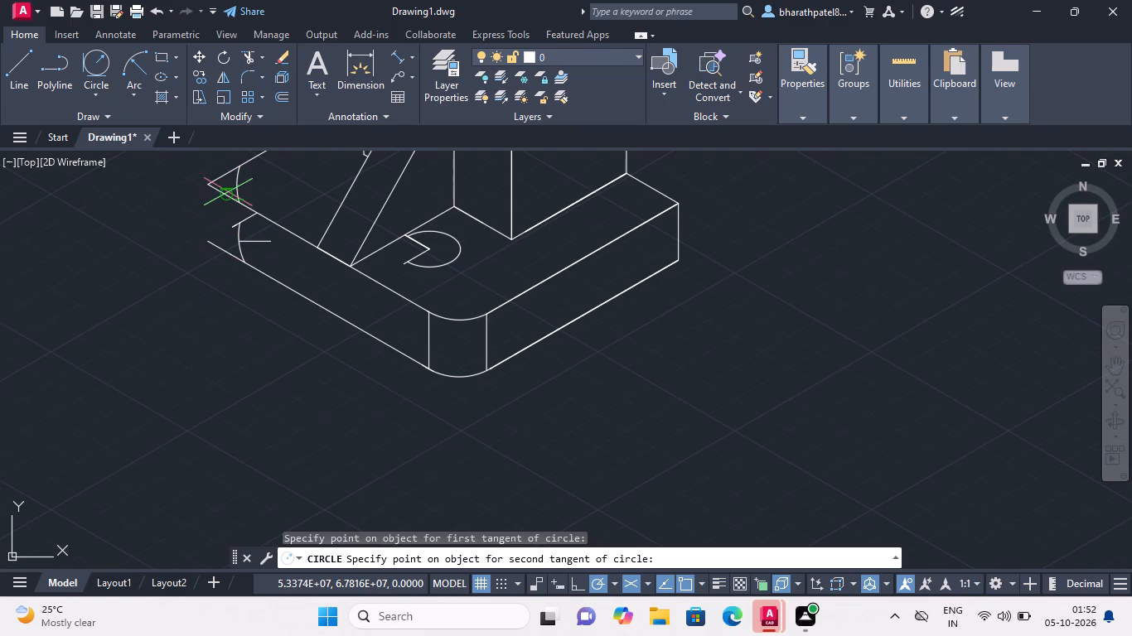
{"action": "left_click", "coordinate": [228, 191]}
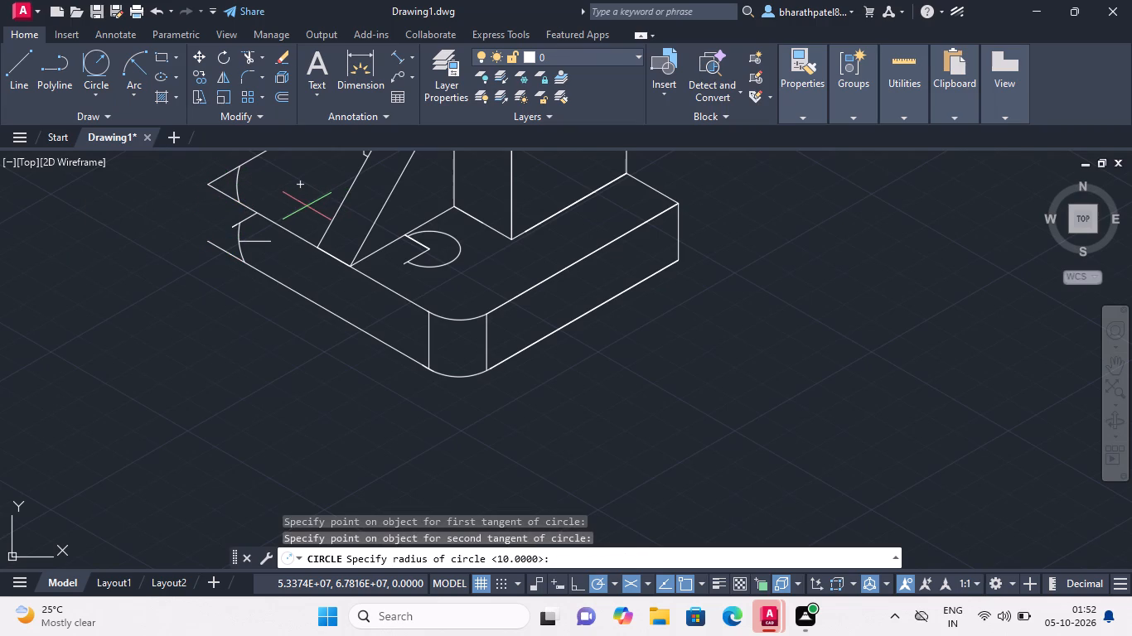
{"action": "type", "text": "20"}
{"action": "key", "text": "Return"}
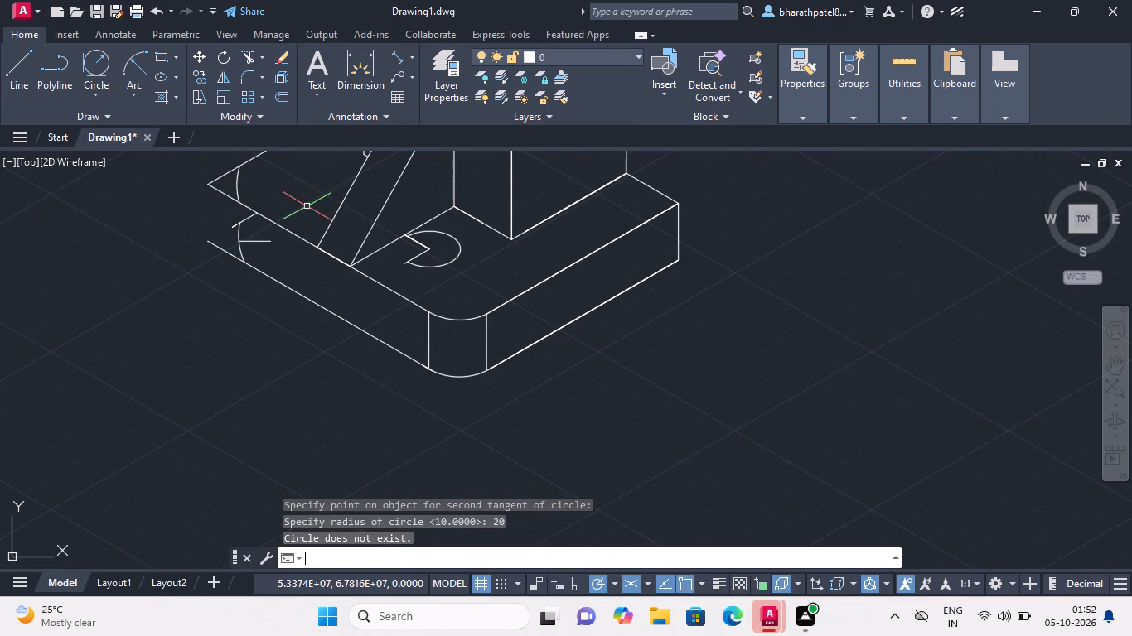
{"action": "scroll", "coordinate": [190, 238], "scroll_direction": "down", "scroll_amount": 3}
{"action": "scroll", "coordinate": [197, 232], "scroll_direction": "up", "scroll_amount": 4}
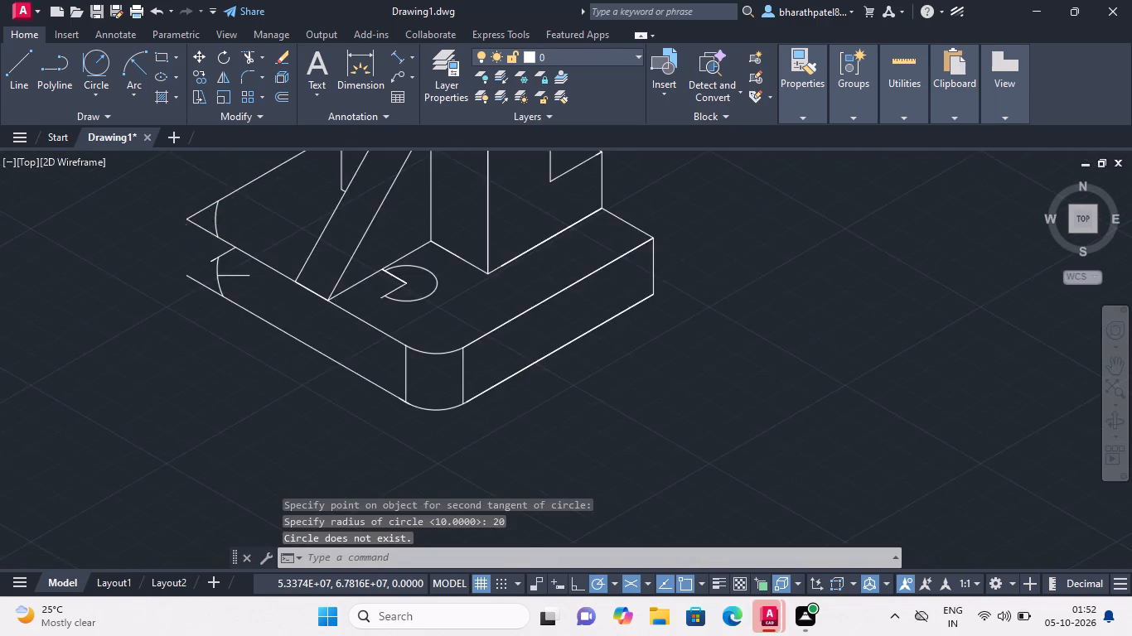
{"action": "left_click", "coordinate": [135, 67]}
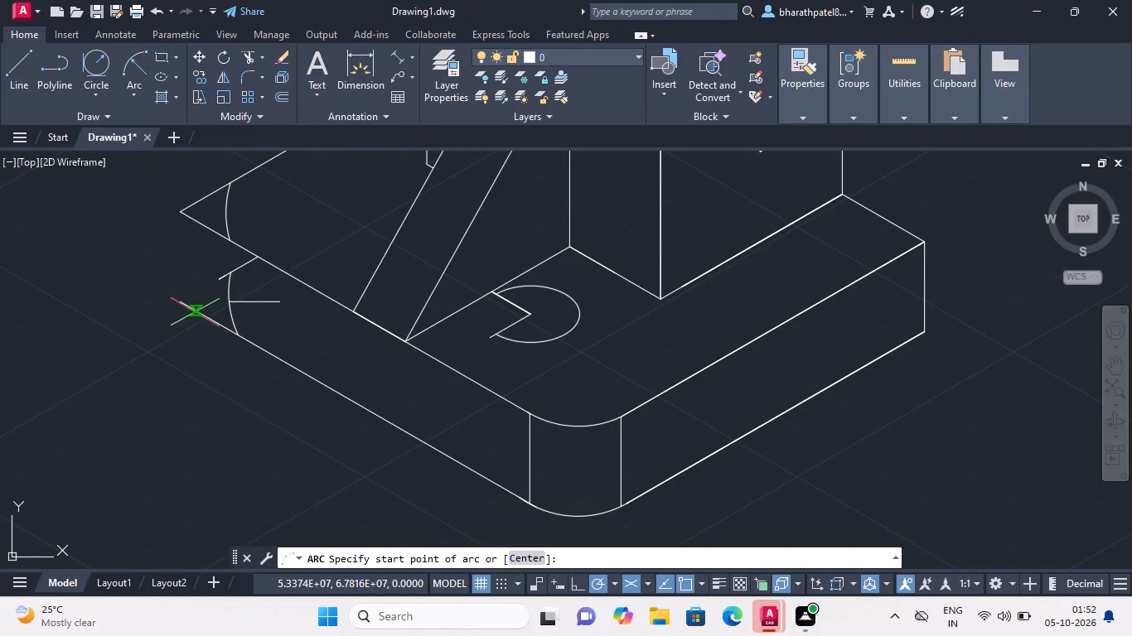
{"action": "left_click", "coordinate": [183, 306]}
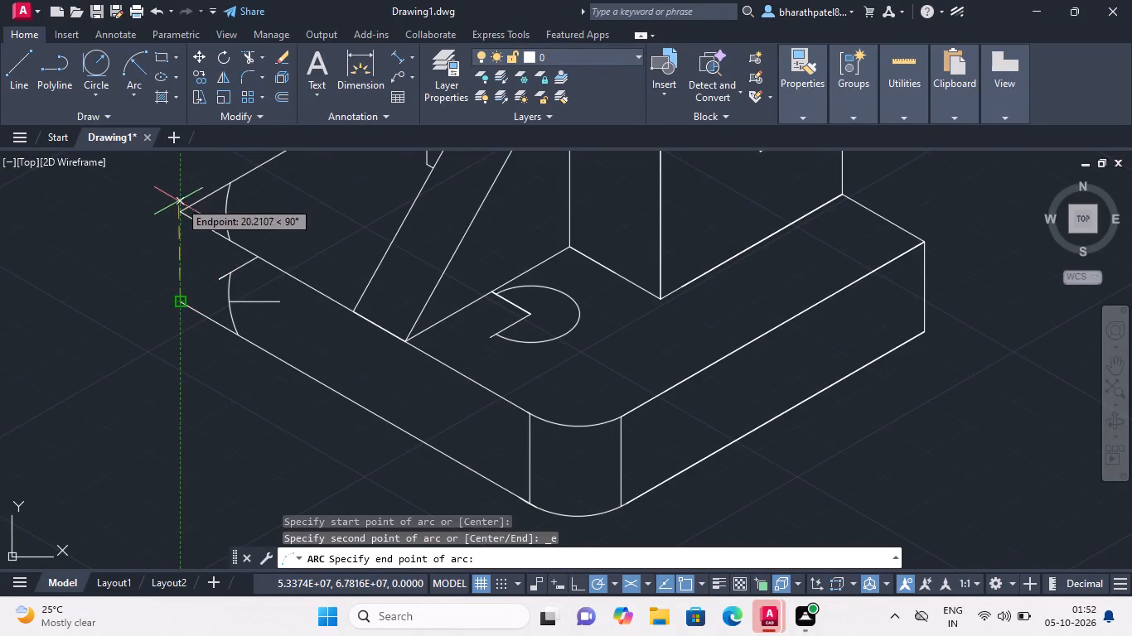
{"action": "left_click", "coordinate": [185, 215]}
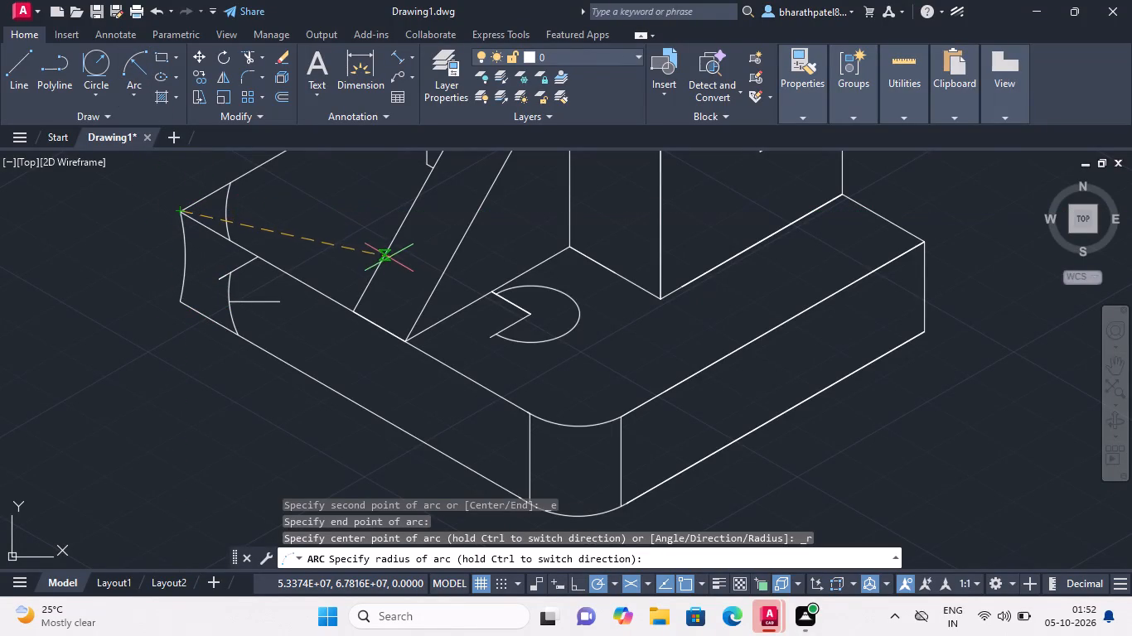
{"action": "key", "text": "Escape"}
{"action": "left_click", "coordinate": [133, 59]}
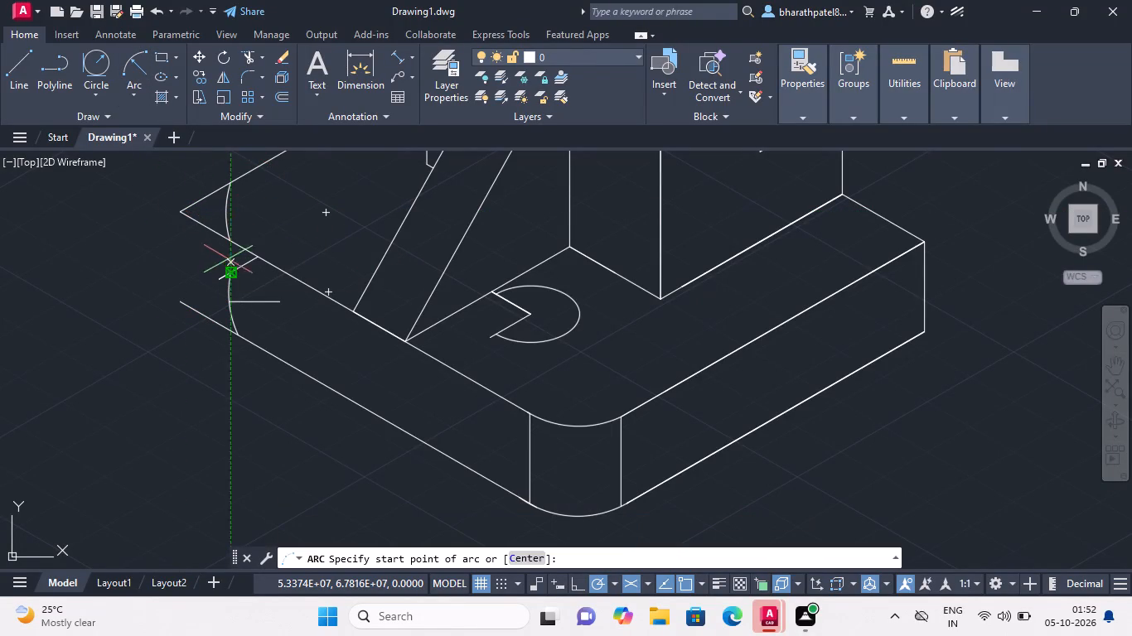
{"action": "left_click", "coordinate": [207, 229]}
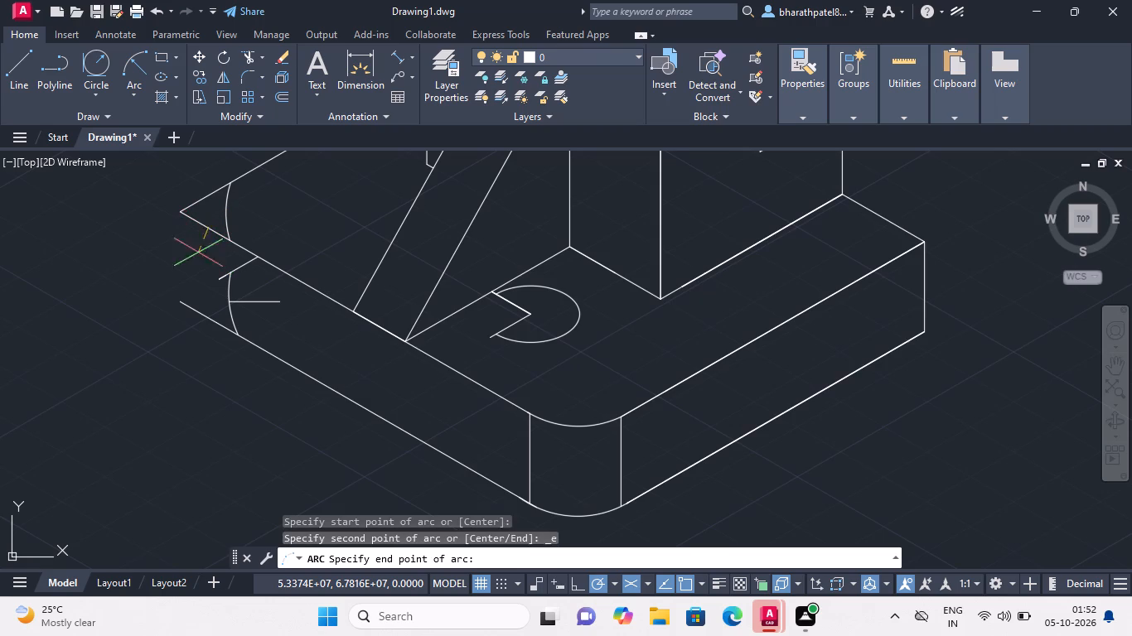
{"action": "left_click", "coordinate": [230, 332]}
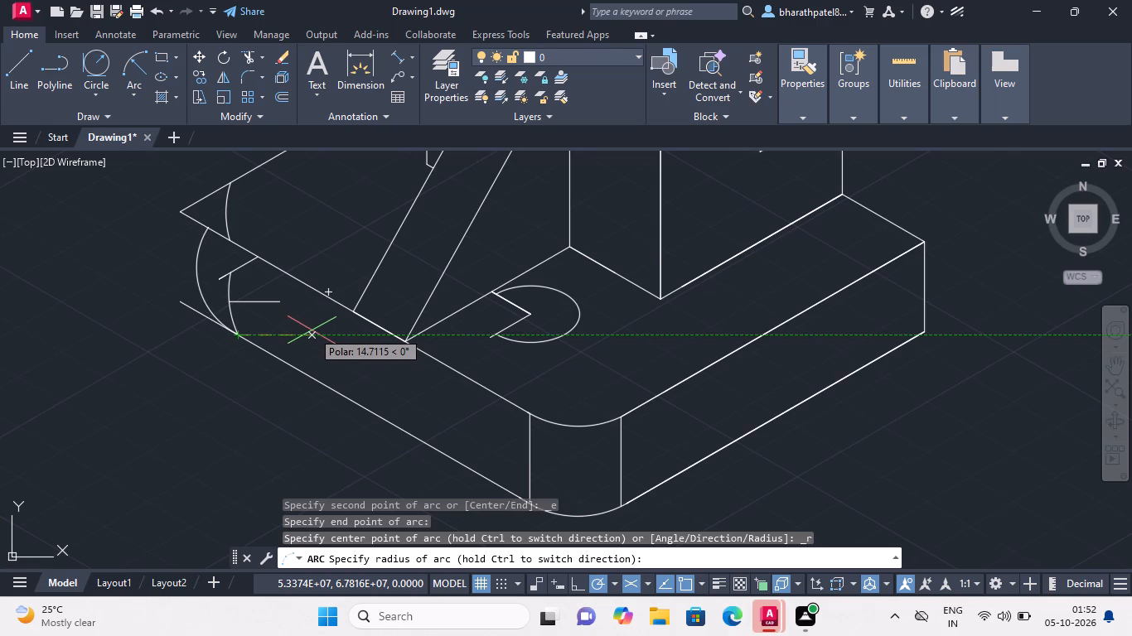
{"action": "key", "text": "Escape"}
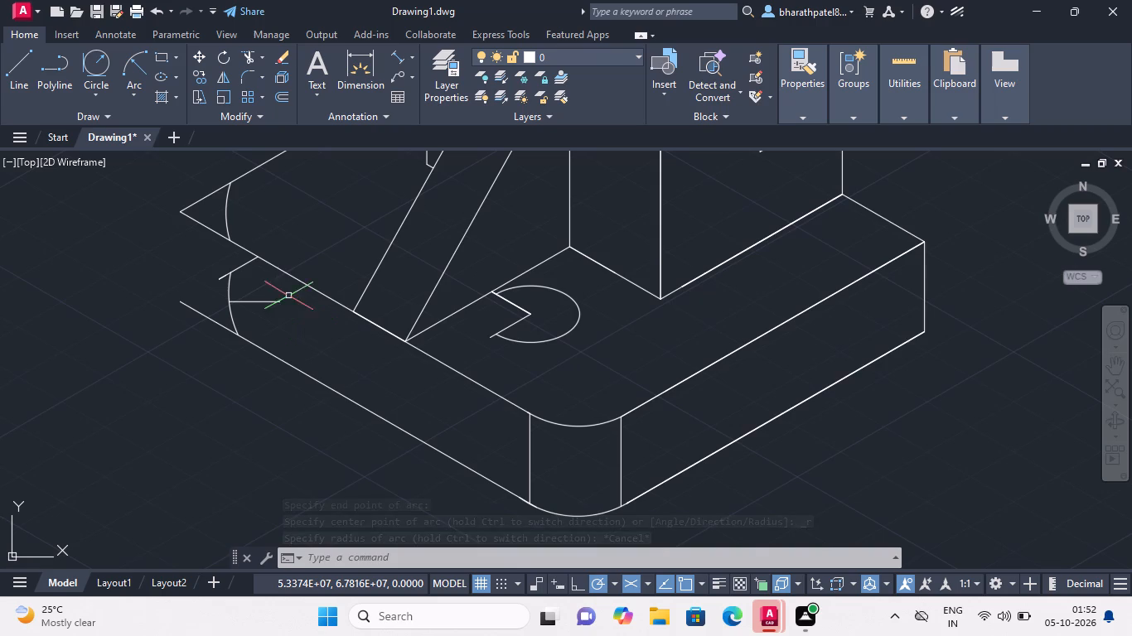
Erase the upper corner arc and the short sloping line below it at the base plate's far corner.
{"action": "left_click", "coordinate": [227, 211]}
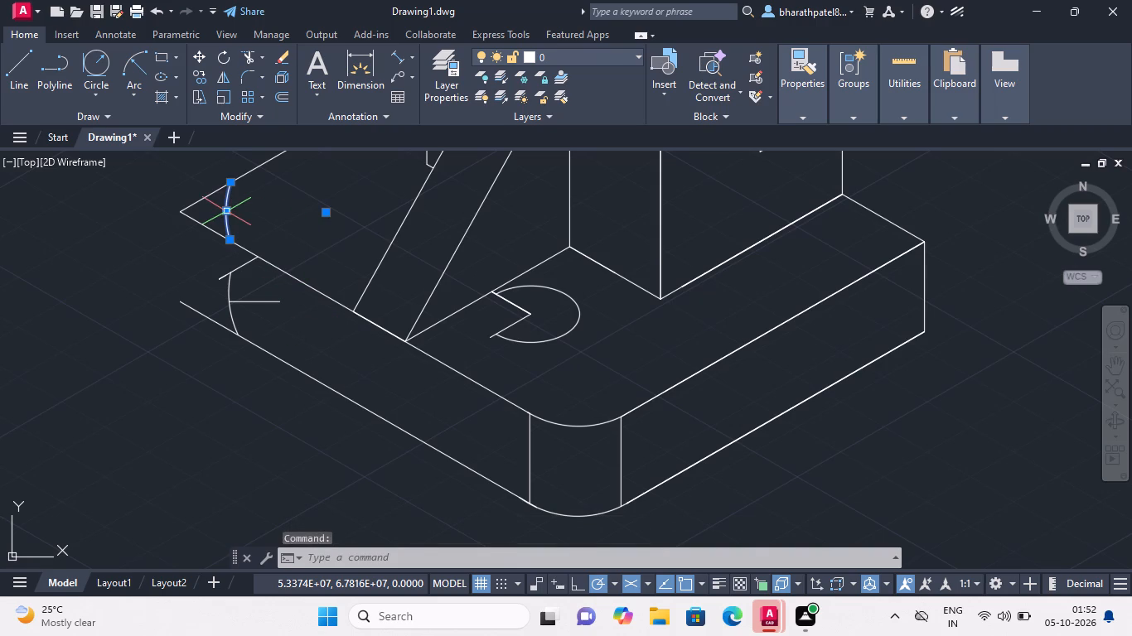
{"action": "key", "text": "Delete"}
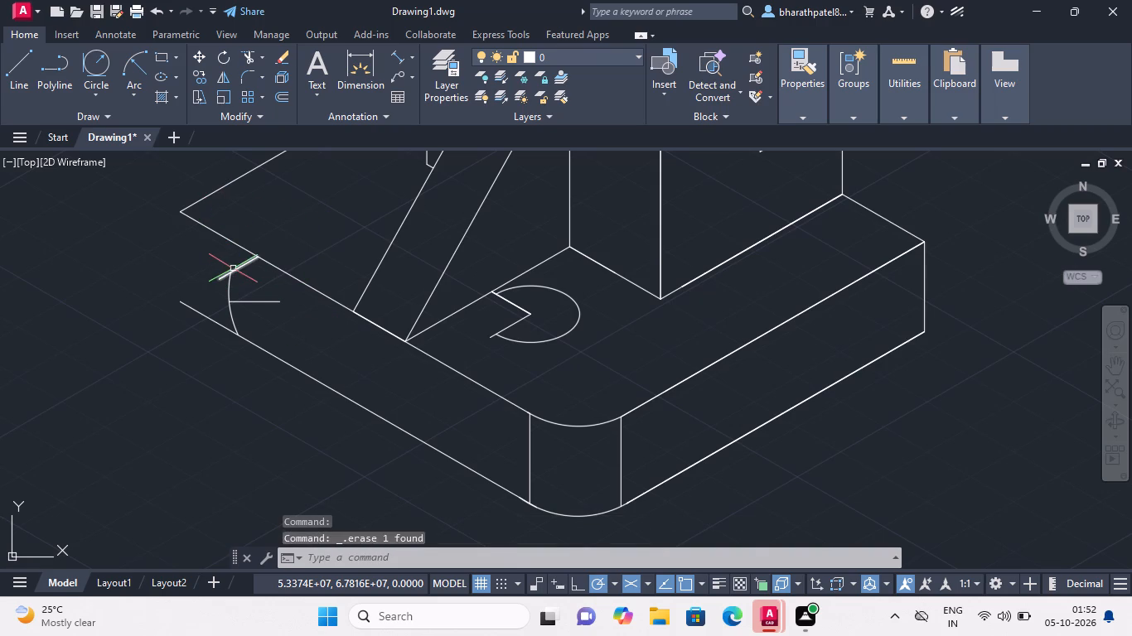
{"action": "left_click", "coordinate": [233, 268]}
{"action": "key", "text": "Delete"}
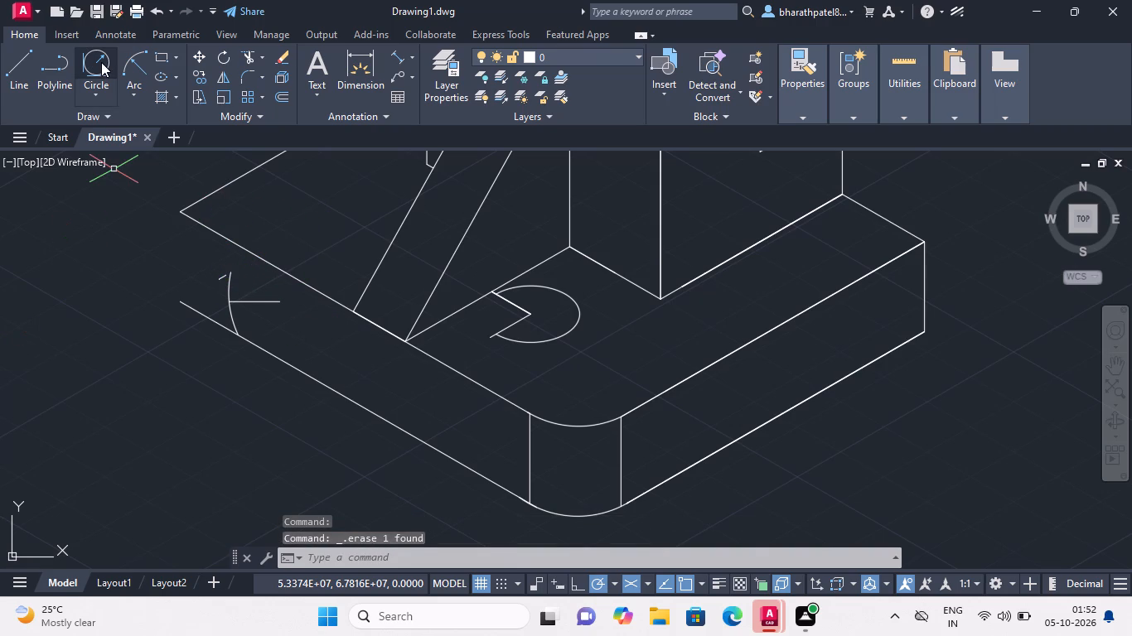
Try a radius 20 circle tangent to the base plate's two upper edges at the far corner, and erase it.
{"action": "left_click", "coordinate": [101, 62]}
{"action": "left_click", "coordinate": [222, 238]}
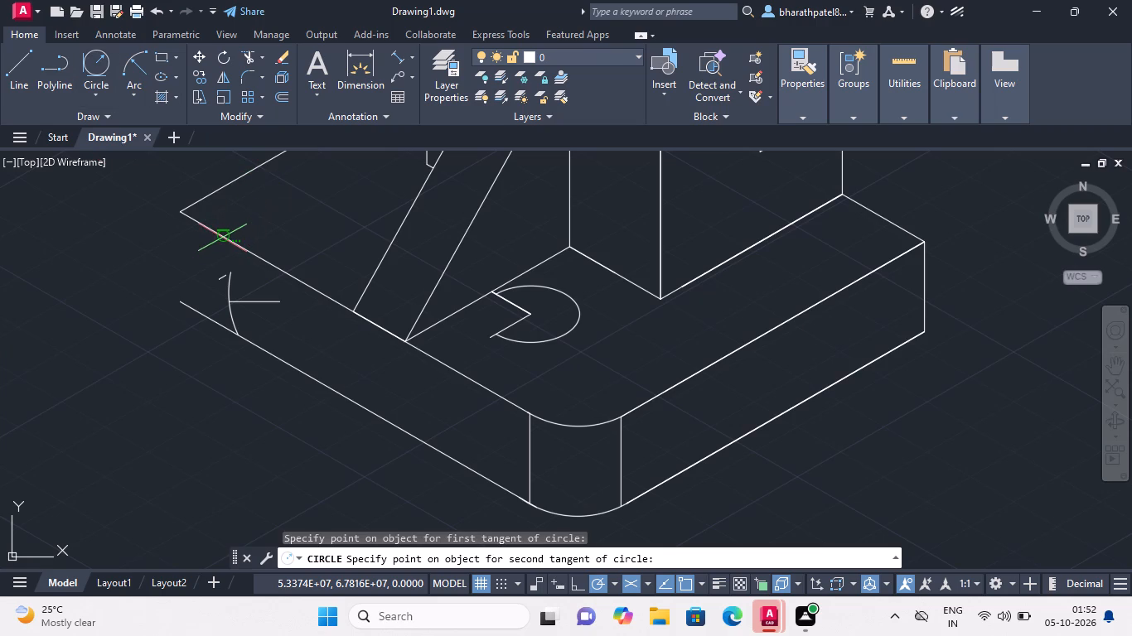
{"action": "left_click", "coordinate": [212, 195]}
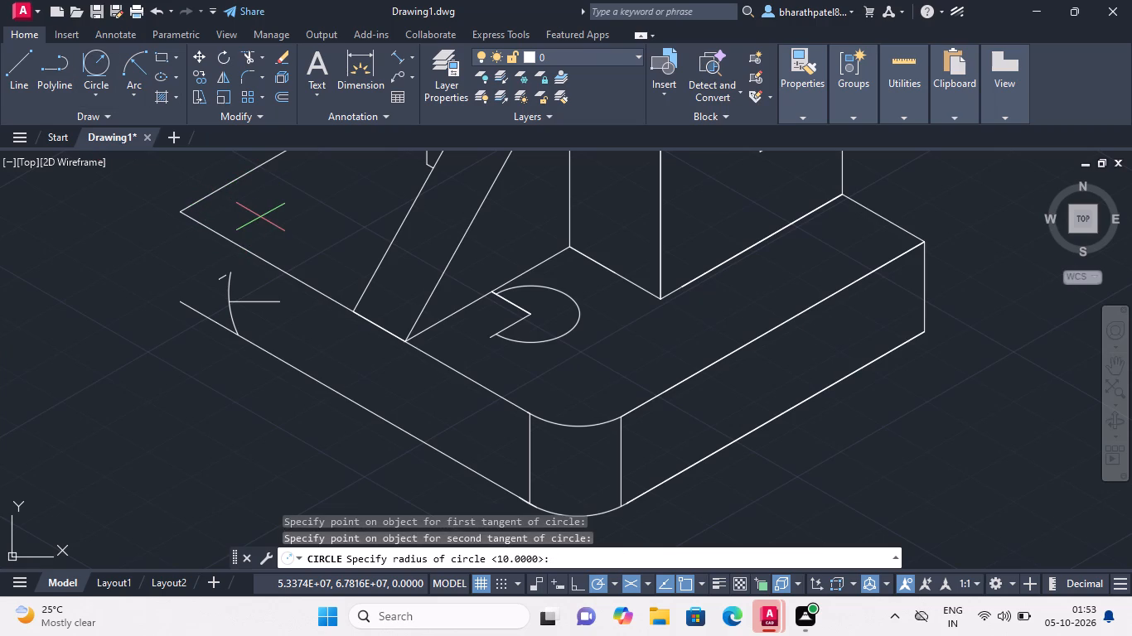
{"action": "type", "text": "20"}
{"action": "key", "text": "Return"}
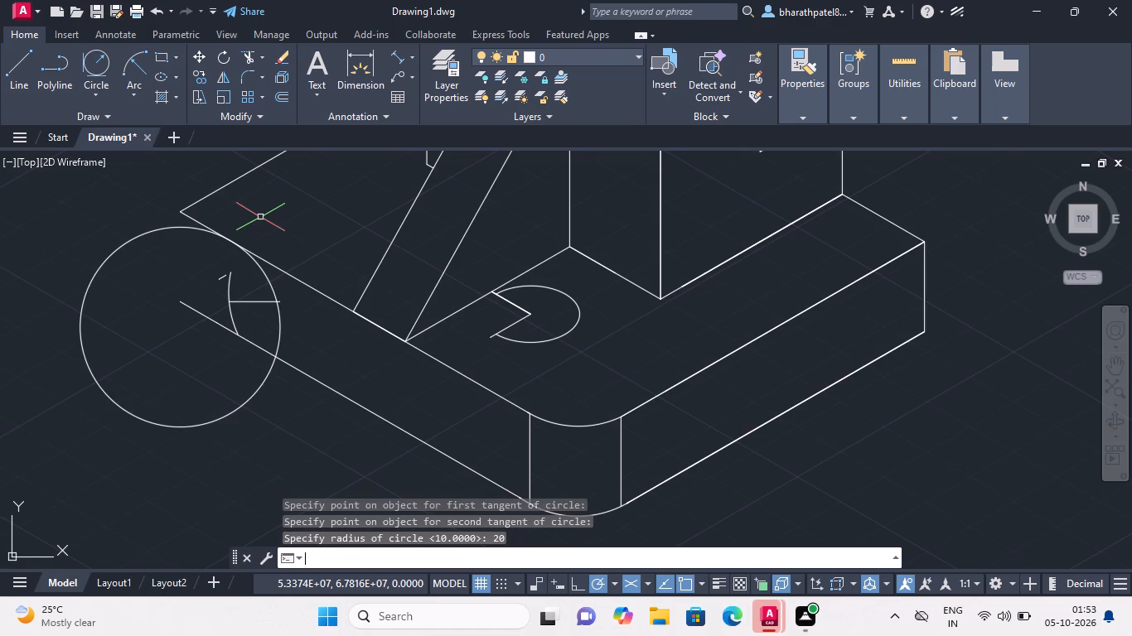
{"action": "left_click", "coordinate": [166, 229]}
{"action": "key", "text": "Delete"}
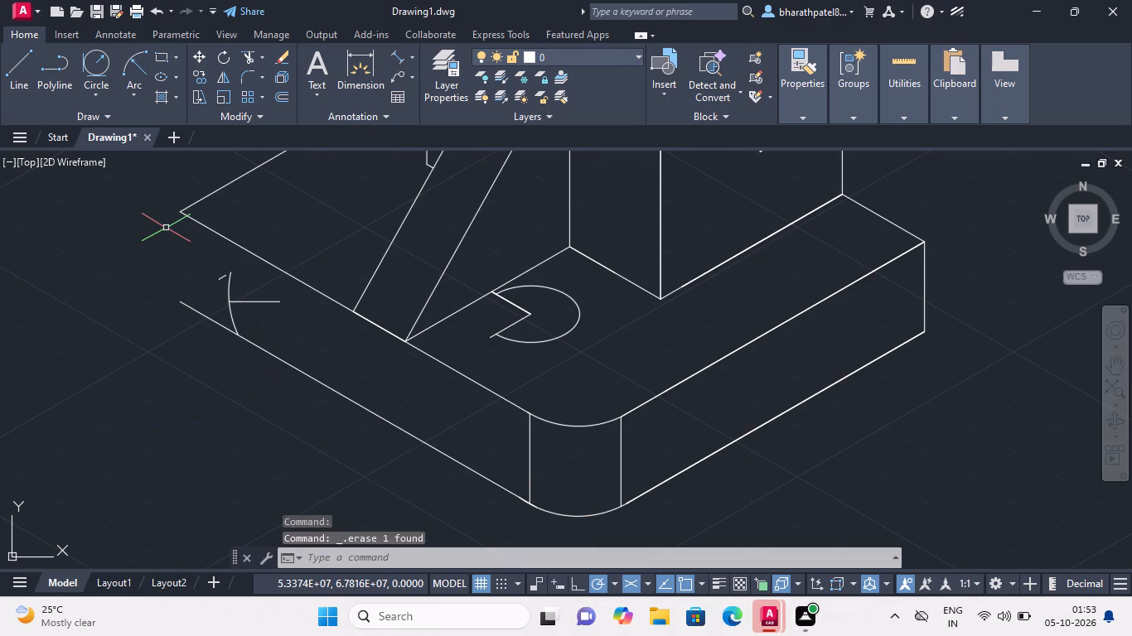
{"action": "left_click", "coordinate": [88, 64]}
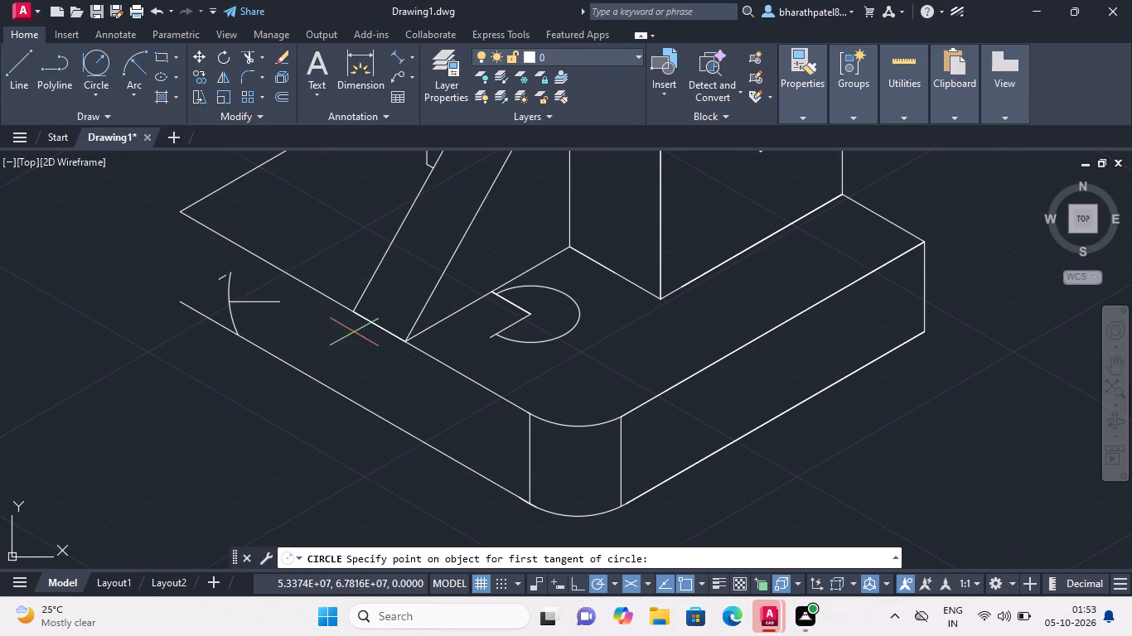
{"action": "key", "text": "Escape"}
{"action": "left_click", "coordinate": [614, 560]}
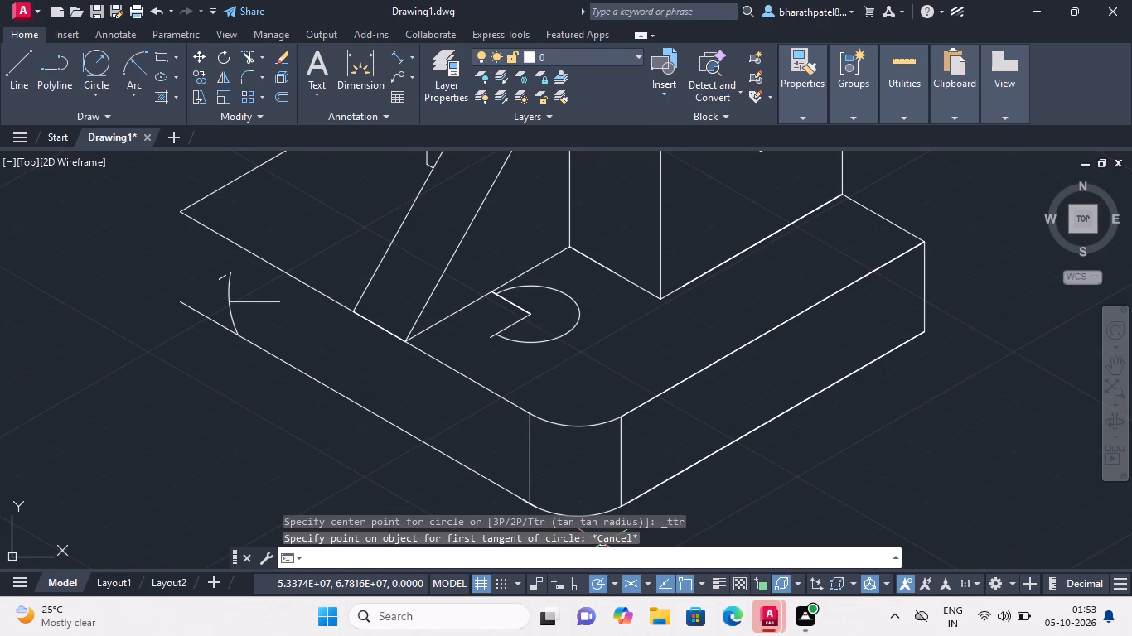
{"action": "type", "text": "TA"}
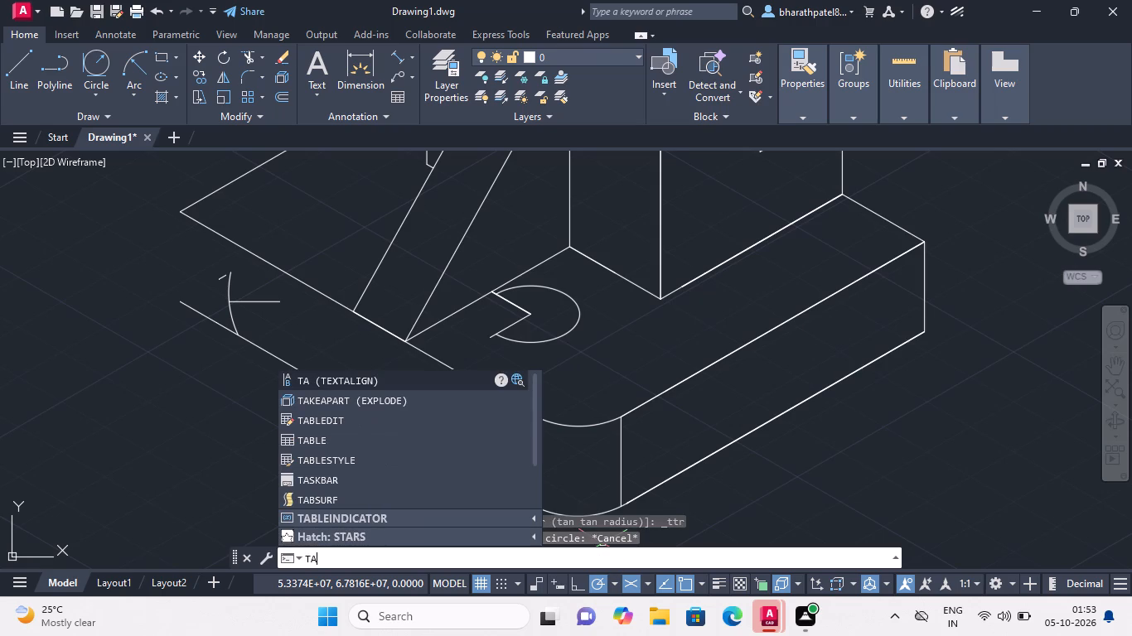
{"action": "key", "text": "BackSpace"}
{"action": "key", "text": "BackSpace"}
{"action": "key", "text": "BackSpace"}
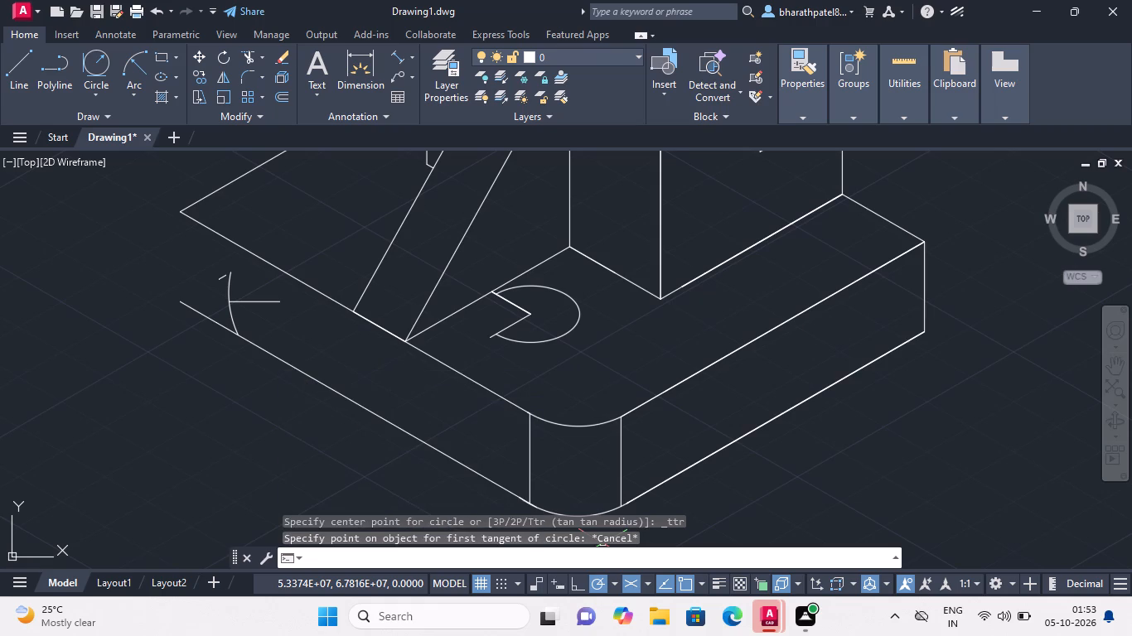
Draw a radius 20 isocircle with the Ellipse command, centred on the upper back edge near the base plate's far corner.
{"action": "key", "text": "e"}
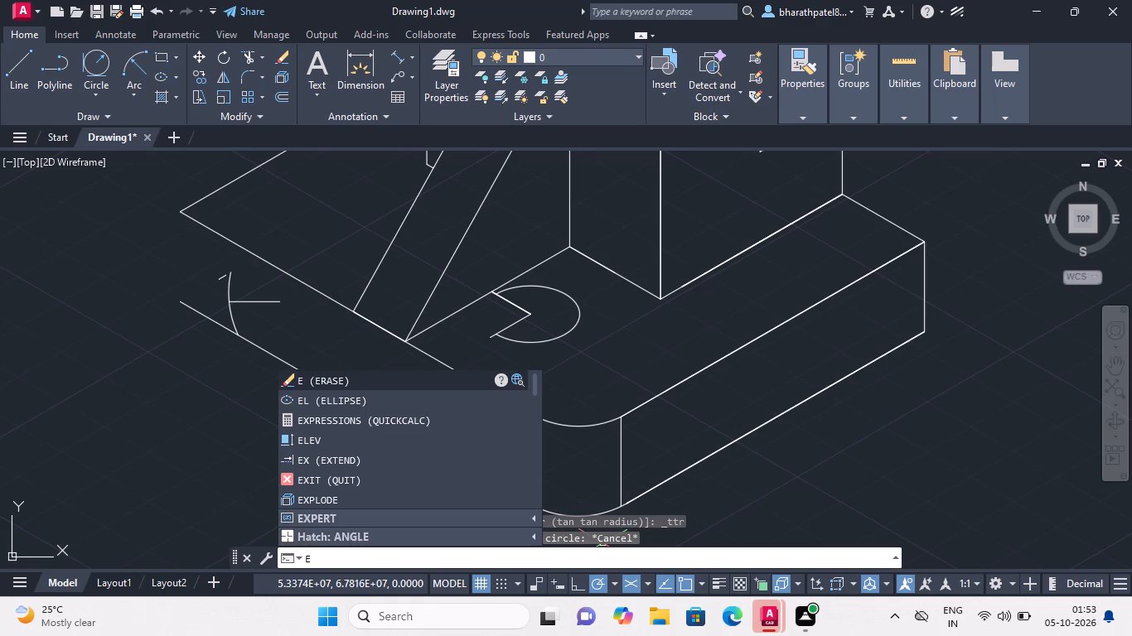
{"action": "key", "text": "l"}
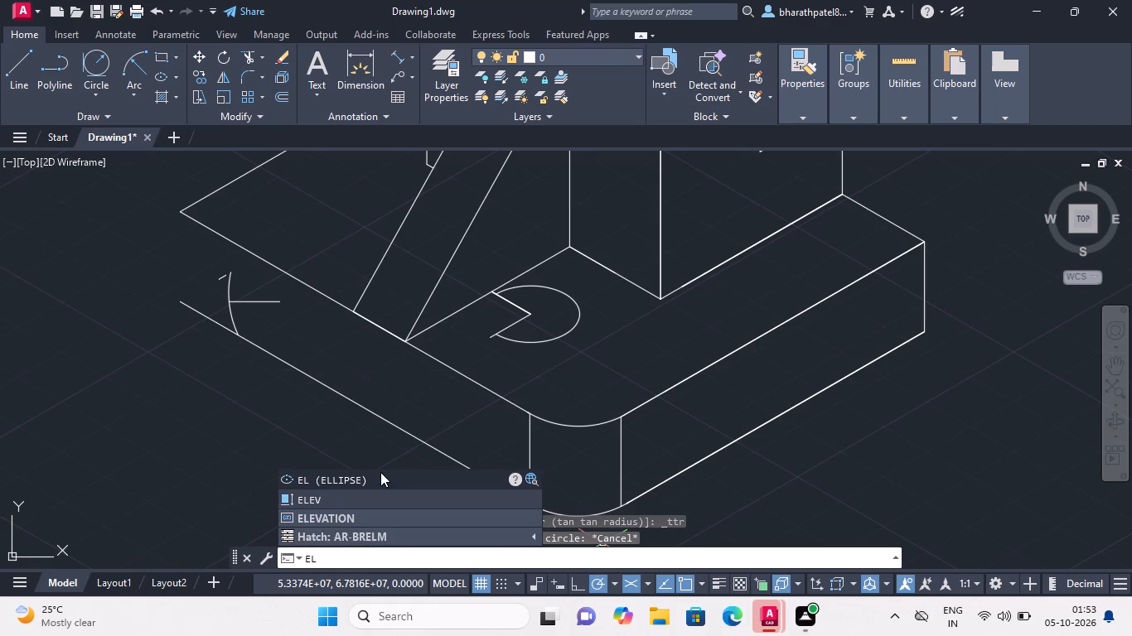
{"action": "left_click", "coordinate": [385, 479]}
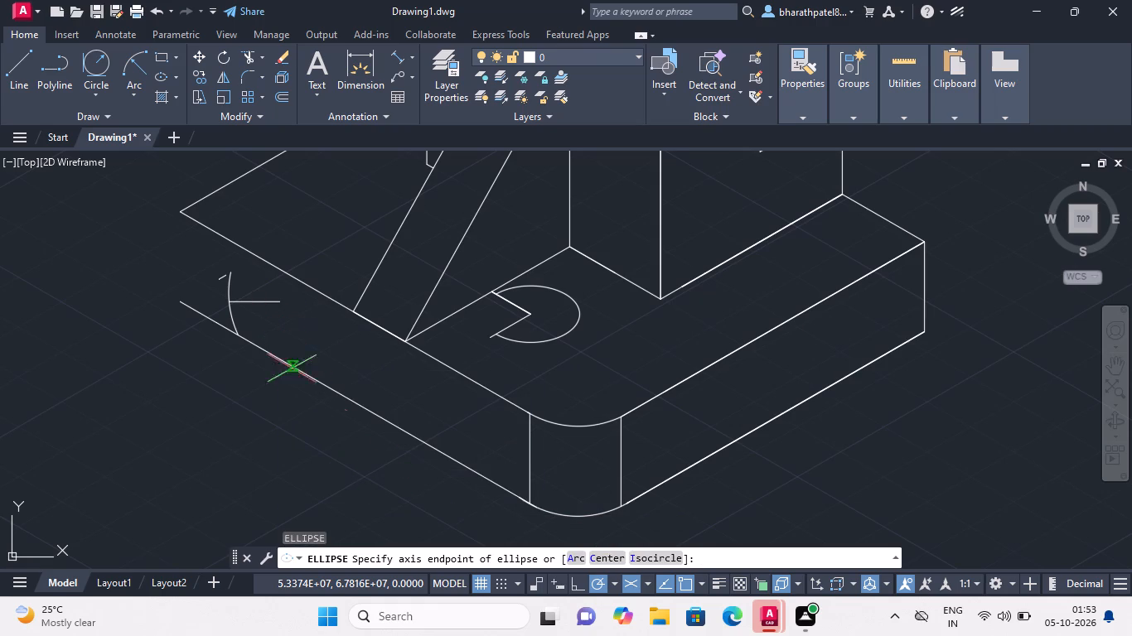
{"action": "left_click", "coordinate": [646, 559]}
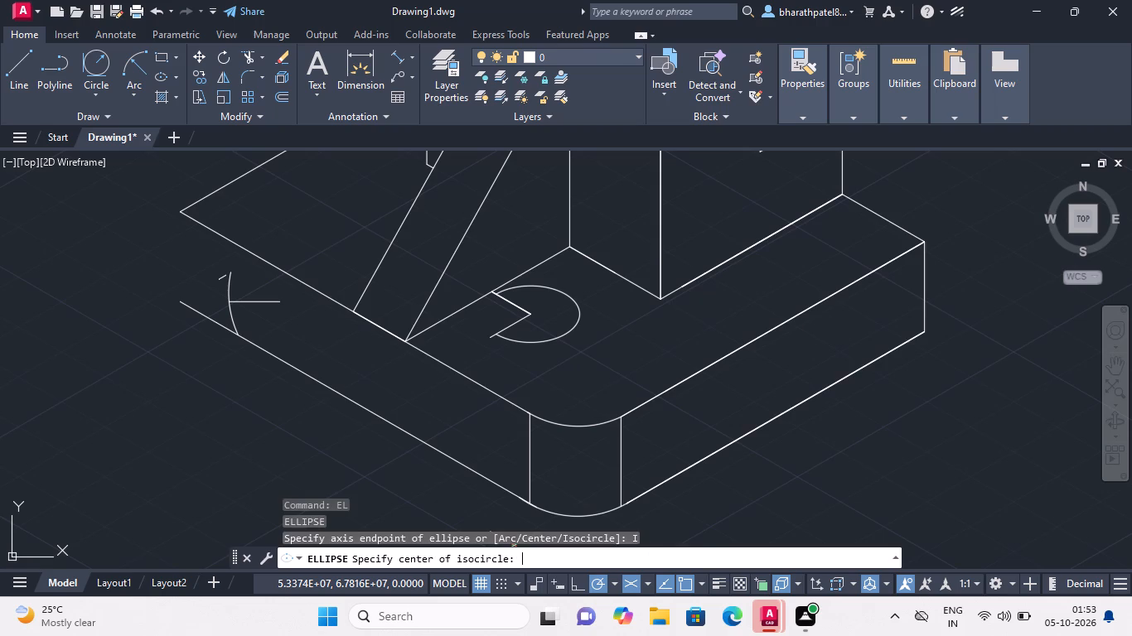
{"action": "left_click", "coordinate": [220, 190]}
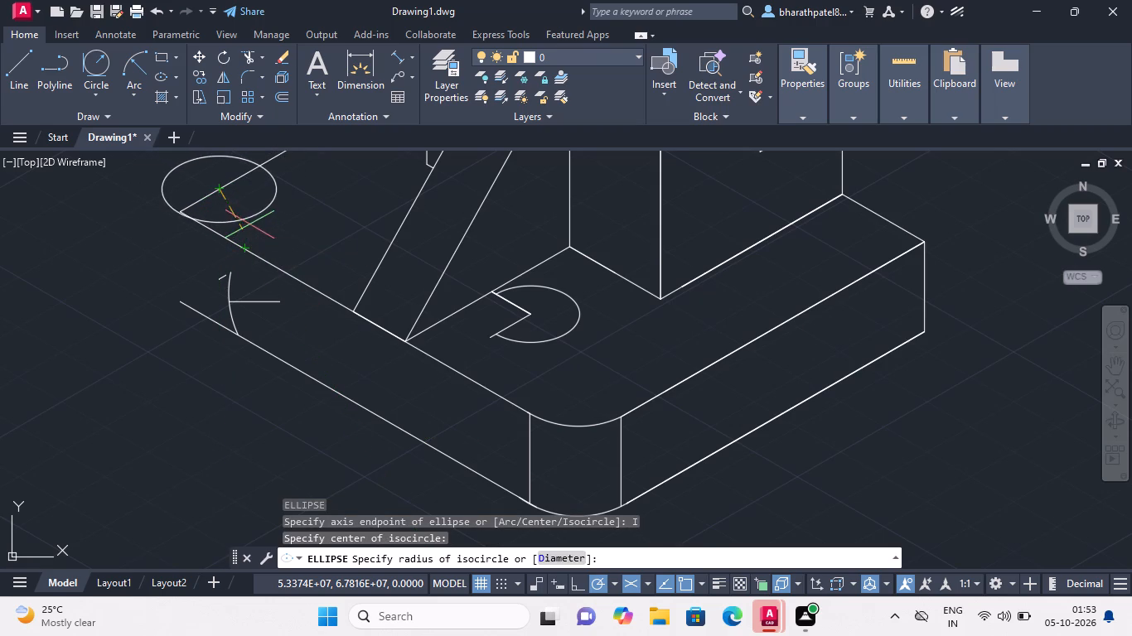
{"action": "key", "text": "2"}
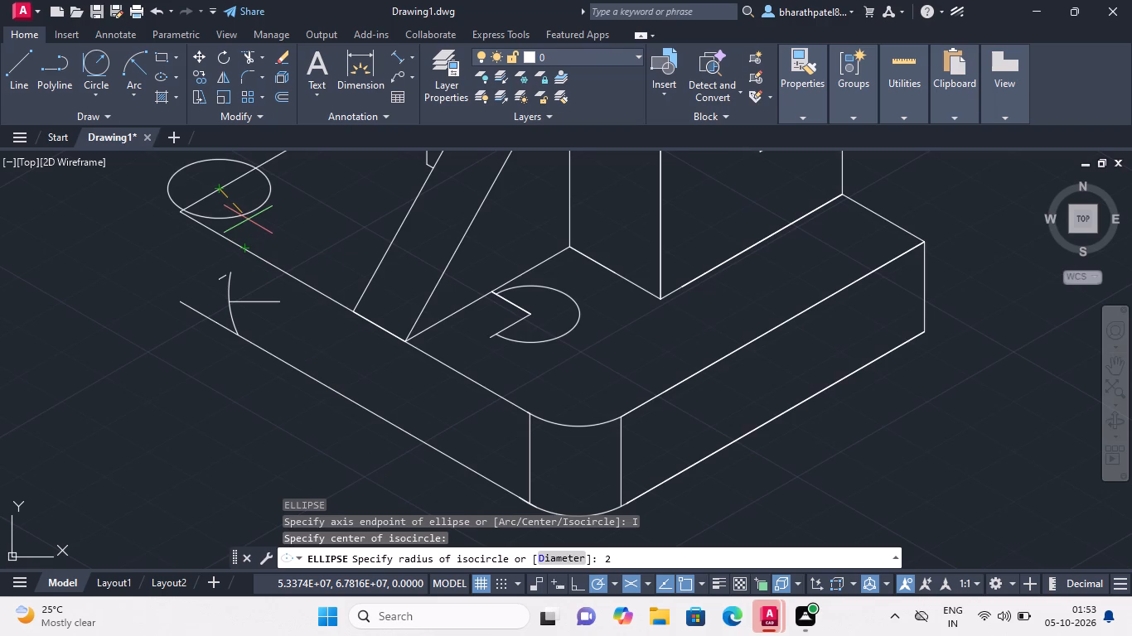
{"action": "key", "text": "0"}
{"action": "key", "text": "Return"}
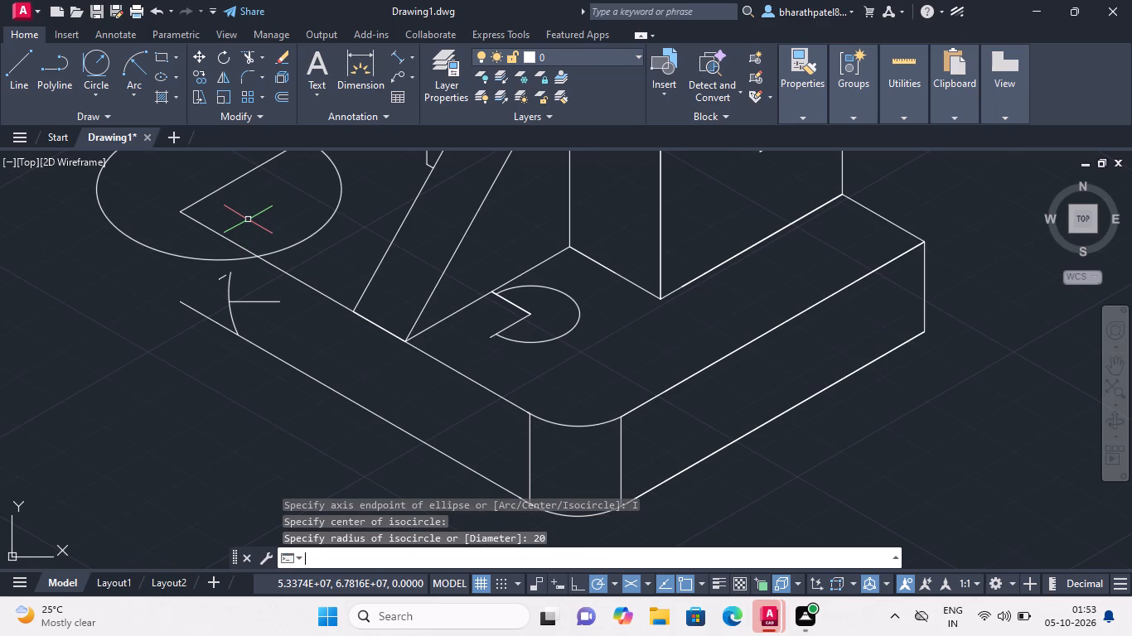
Move the radius 20 isocircle by its centre onto the base plate's top face, inside the far corner.
{"action": "scroll", "coordinate": [251, 265], "scroll_direction": "down", "scroll_amount": 2}
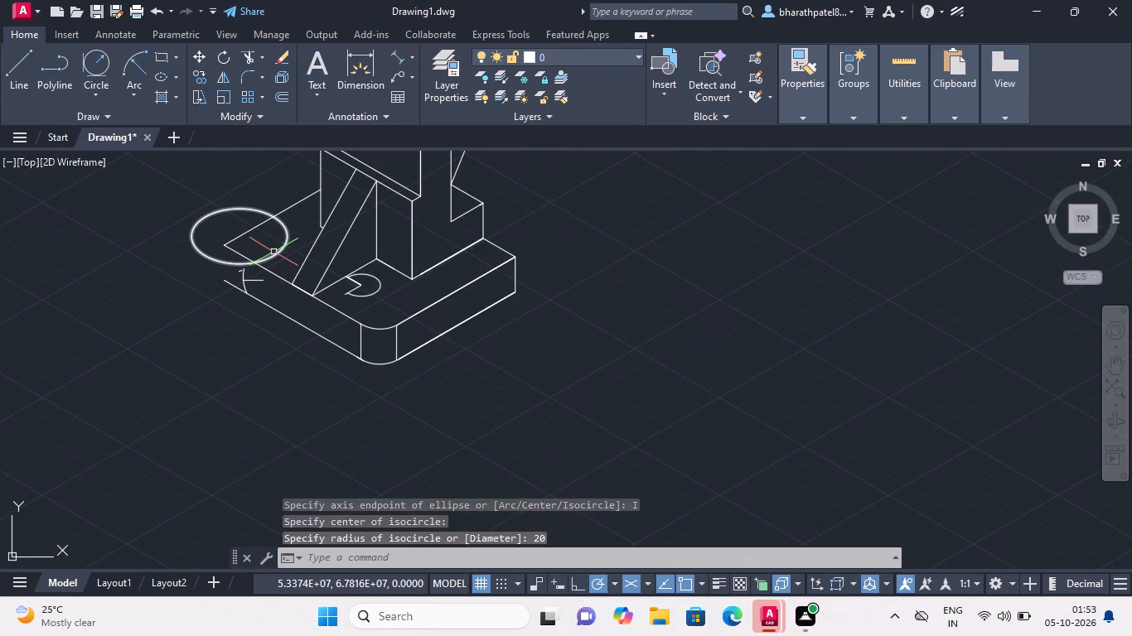
{"action": "left_click", "coordinate": [273, 252]}
{"action": "left_click", "coordinate": [238, 237]}
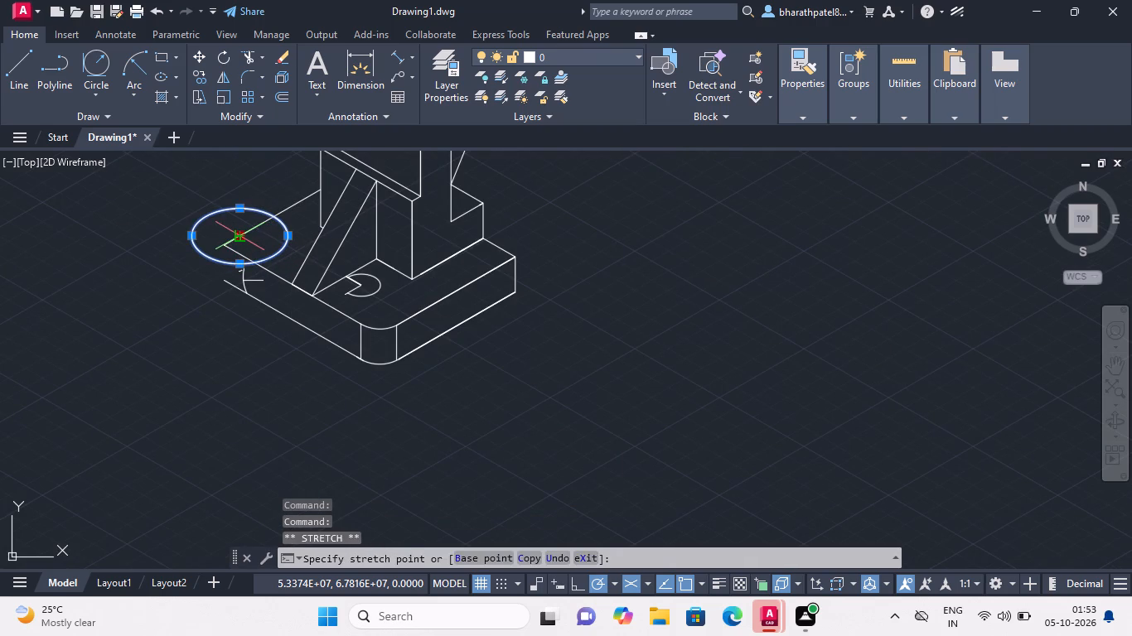
{"action": "left_click_drag", "start_coordinate": [239, 236], "coordinate": [268, 243]}
{"action": "scroll", "coordinate": [267, 241], "scroll_direction": "up", "scroll_amount": 3}
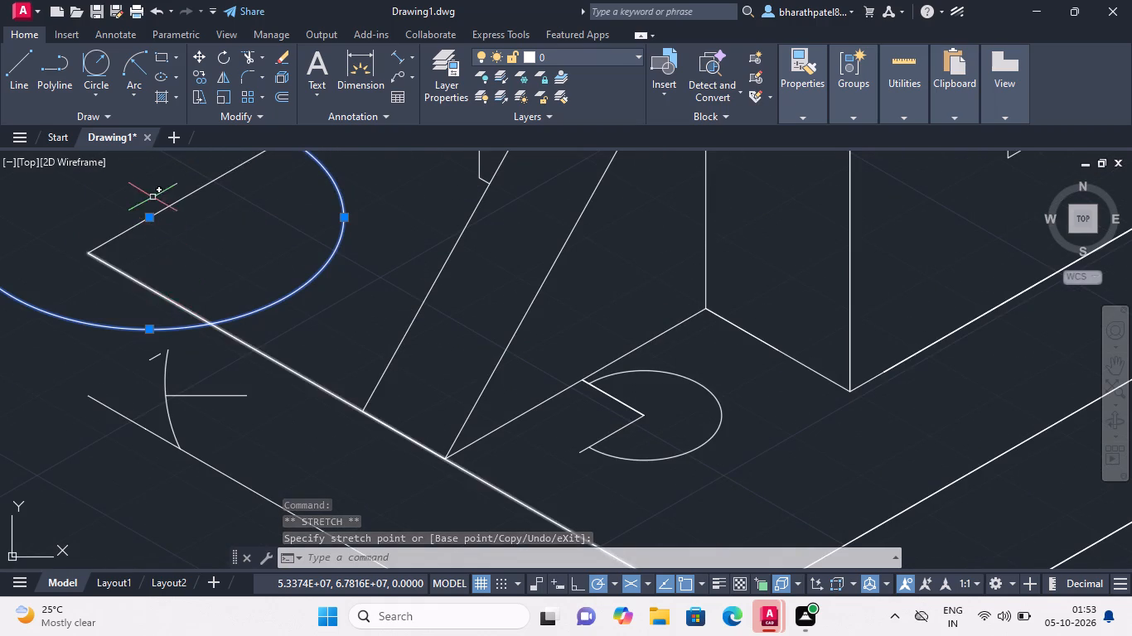
{"action": "scroll", "coordinate": [150, 219], "scroll_direction": "up", "scroll_amount": 4}
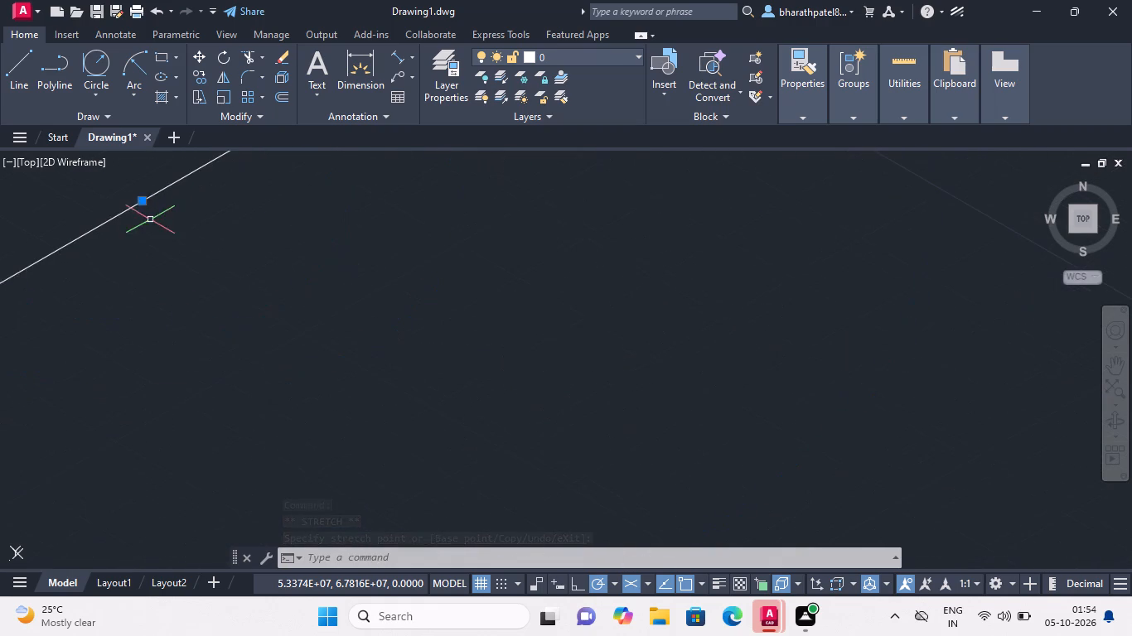
{"action": "scroll", "coordinate": [250, 290], "scroll_direction": "down", "scroll_amount": 6}
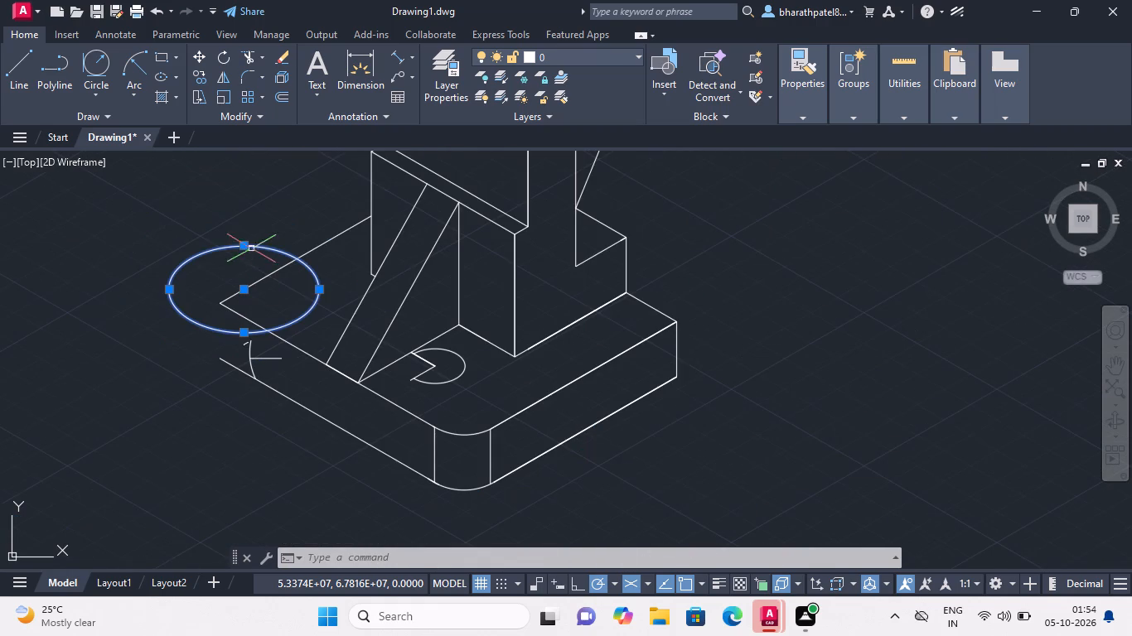
{"action": "left_click_drag", "start_coordinate": [243, 243], "coordinate": [269, 248]}
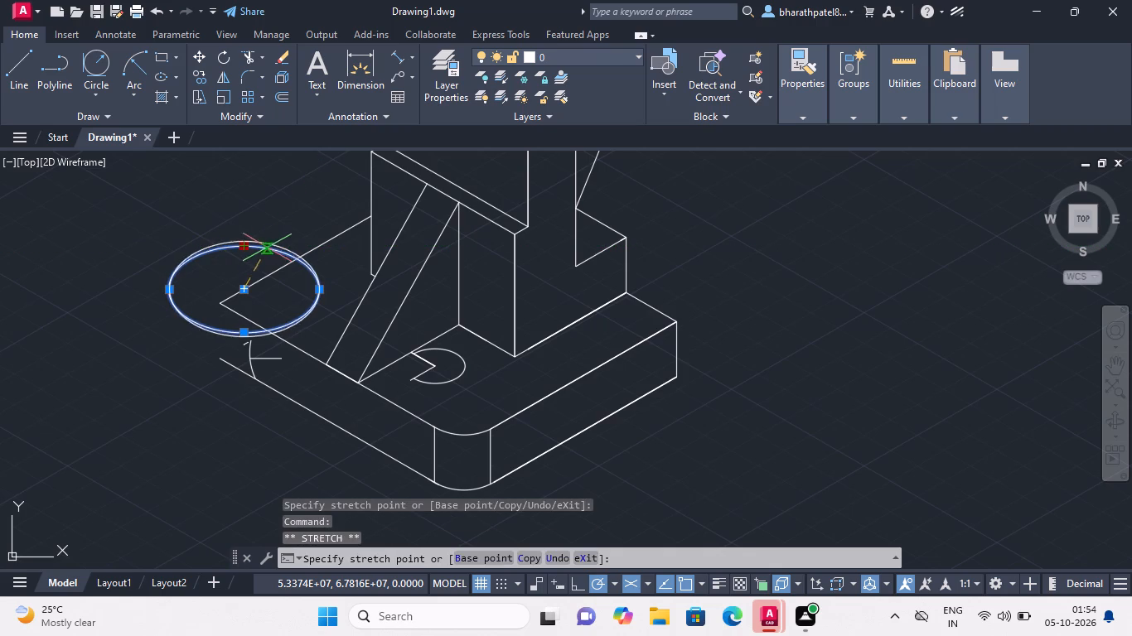
{"action": "key", "text": "Escape"}
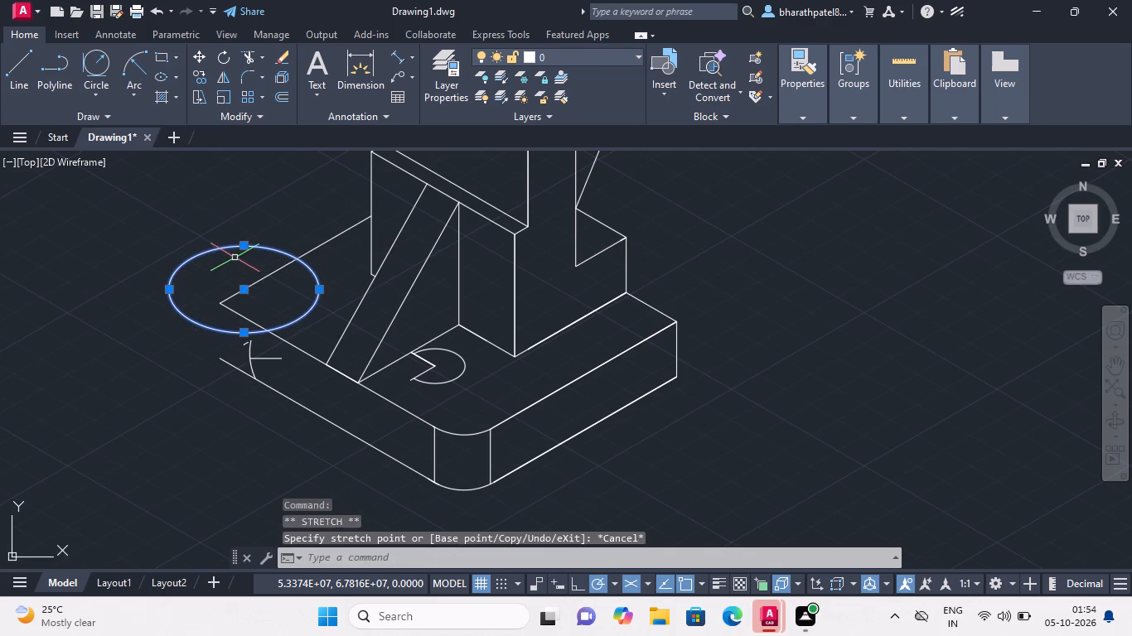
{"action": "left_click_drag", "start_coordinate": [241, 287], "coordinate": [293, 305]}
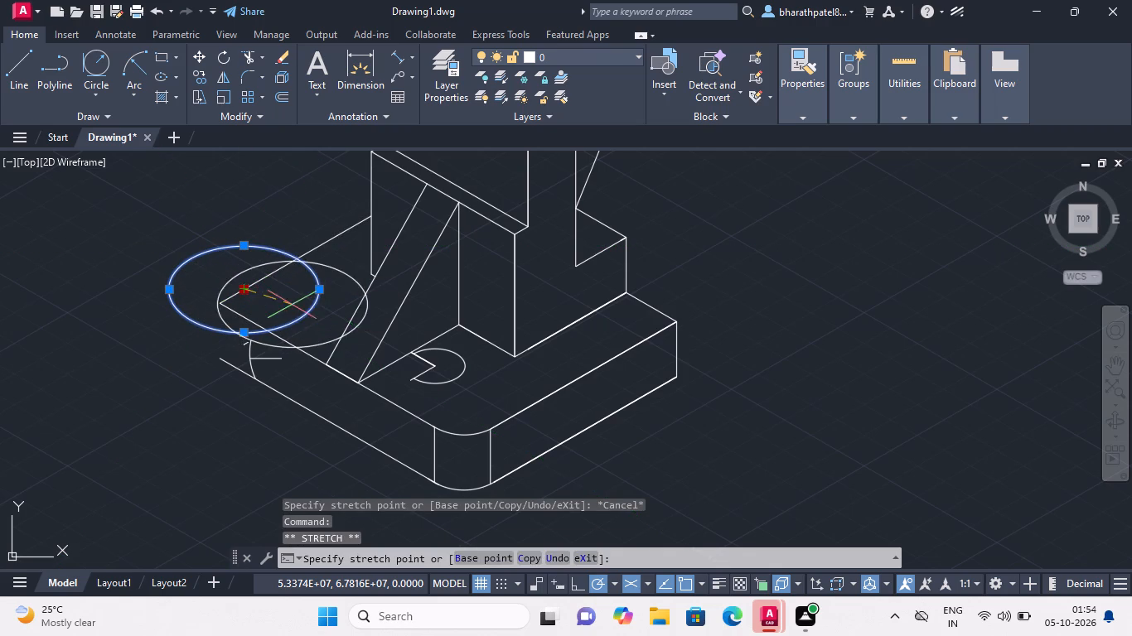
{"action": "left_click_drag", "start_coordinate": [293, 305], "coordinate": [325, 301]}
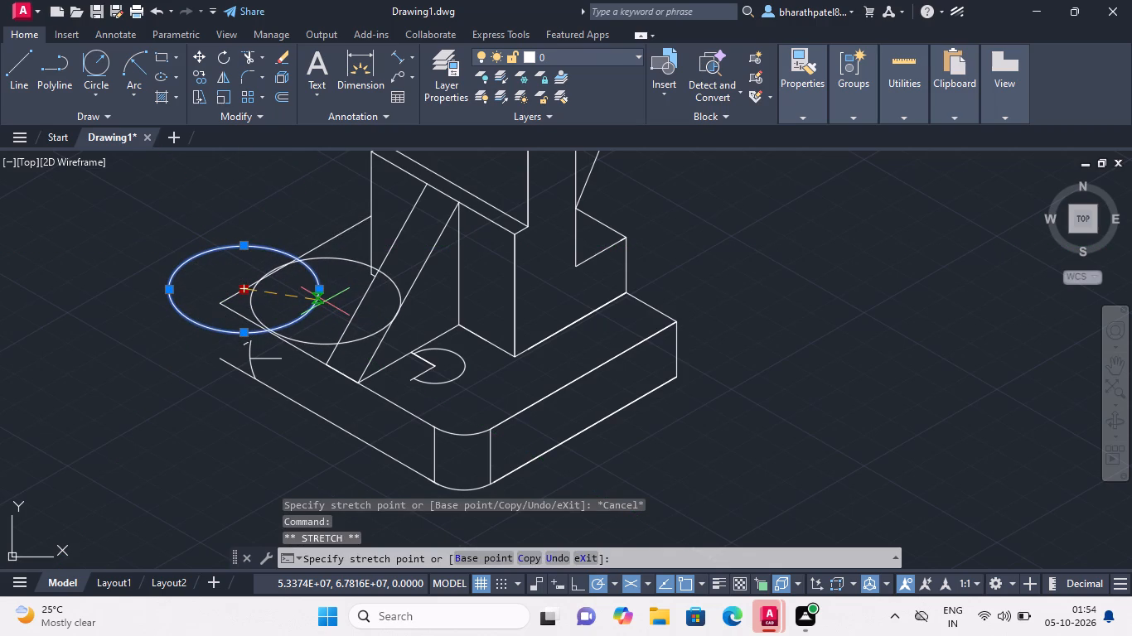
{"action": "left_click", "coordinate": [325, 301]}
Fine-tune the isocircle's centre position so its curve touches both upper edges meeting at the far corner.
{"action": "scroll", "coordinate": [323, 303], "scroll_direction": "up", "scroll_amount": 3}
{"action": "scroll", "coordinate": [323, 303], "scroll_direction": "down", "scroll_amount": 2}
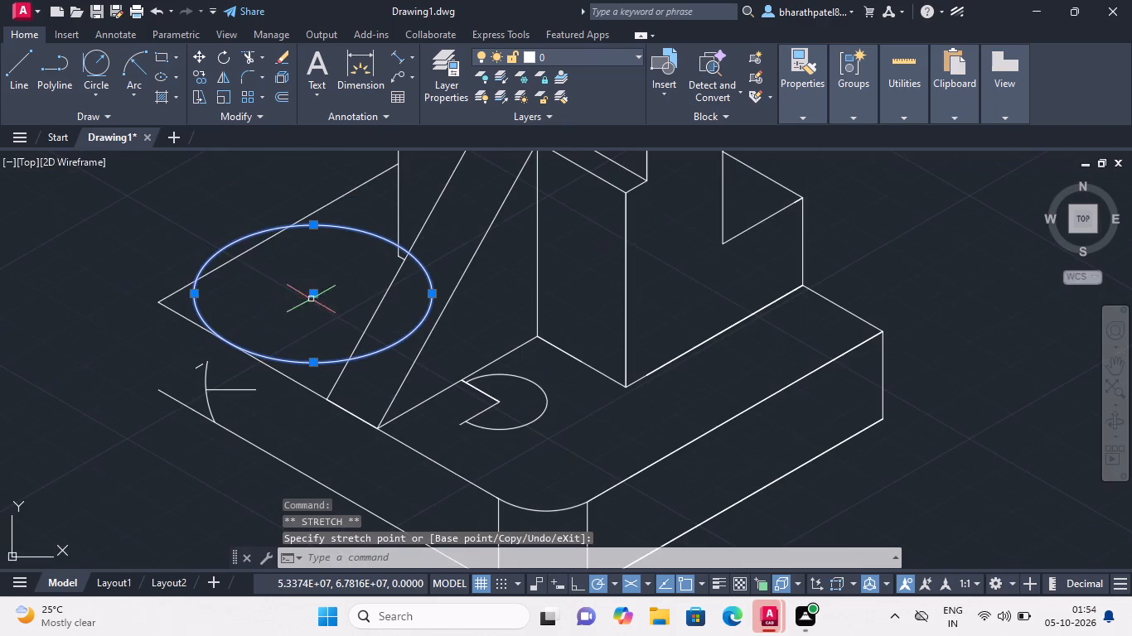
{"action": "scroll", "coordinate": [248, 234], "scroll_direction": "up", "scroll_amount": 1}
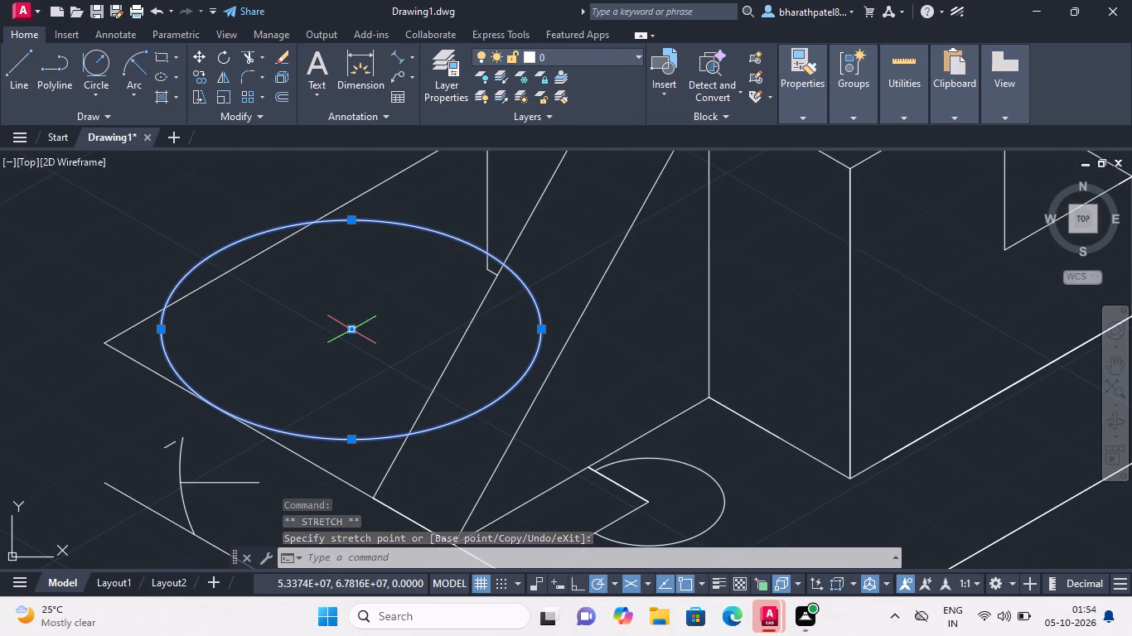
{"action": "left_click_drag", "start_coordinate": [349, 330], "coordinate": [386, 345]}
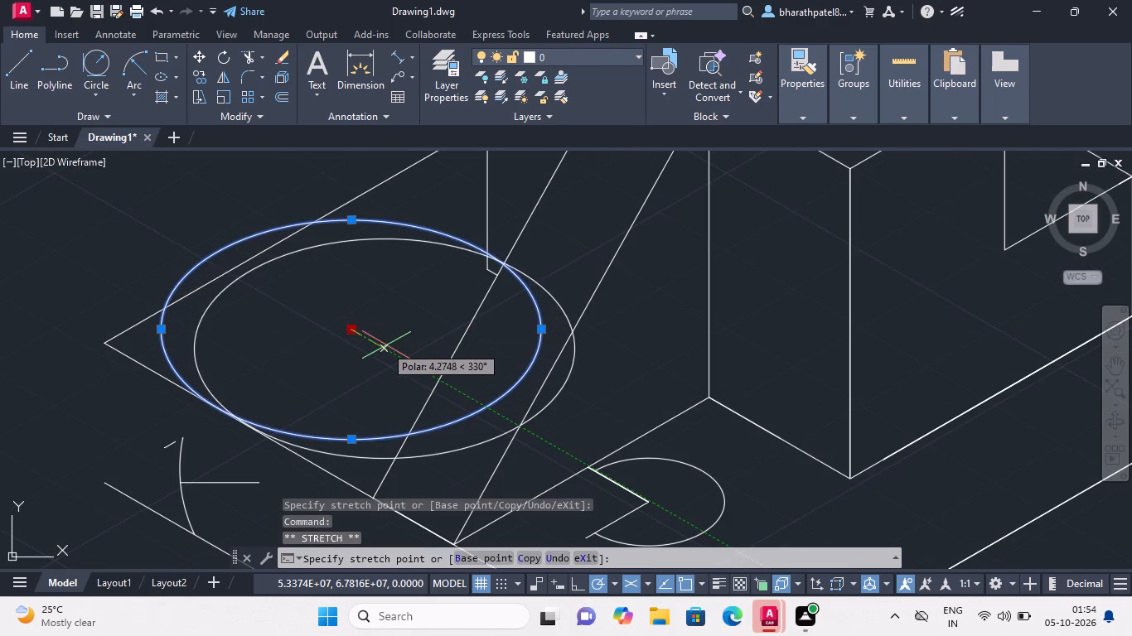
{"action": "left_click_drag", "start_coordinate": [386, 345], "coordinate": [384, 340]}
{"action": "left_click", "coordinate": [384, 340]}
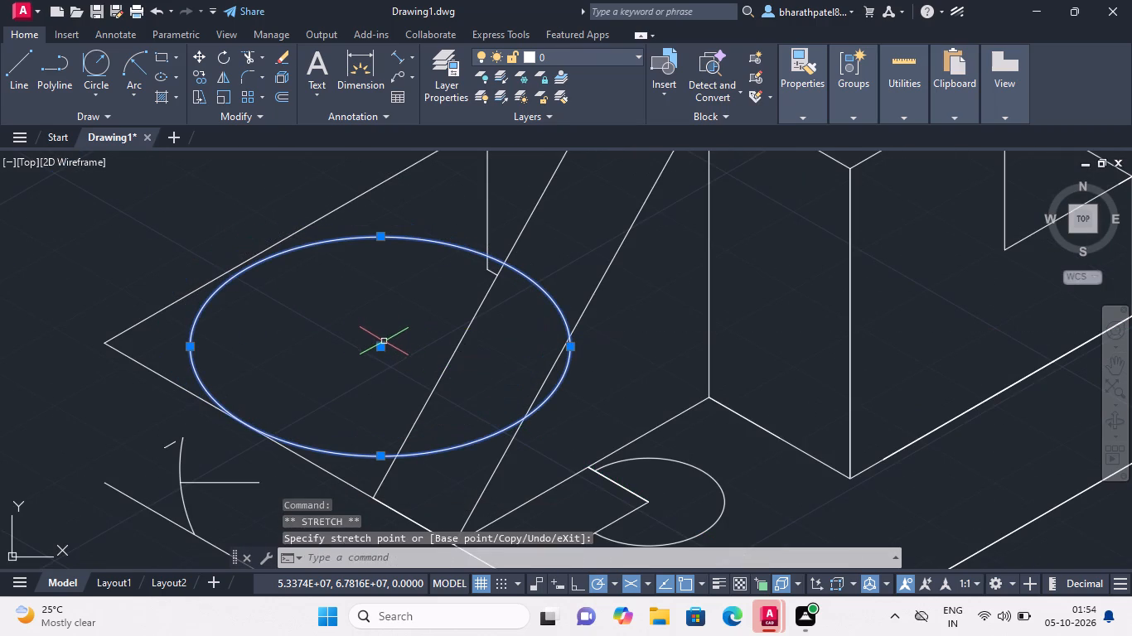
{"action": "left_click_drag", "start_coordinate": [383, 349], "coordinate": [381, 340]}
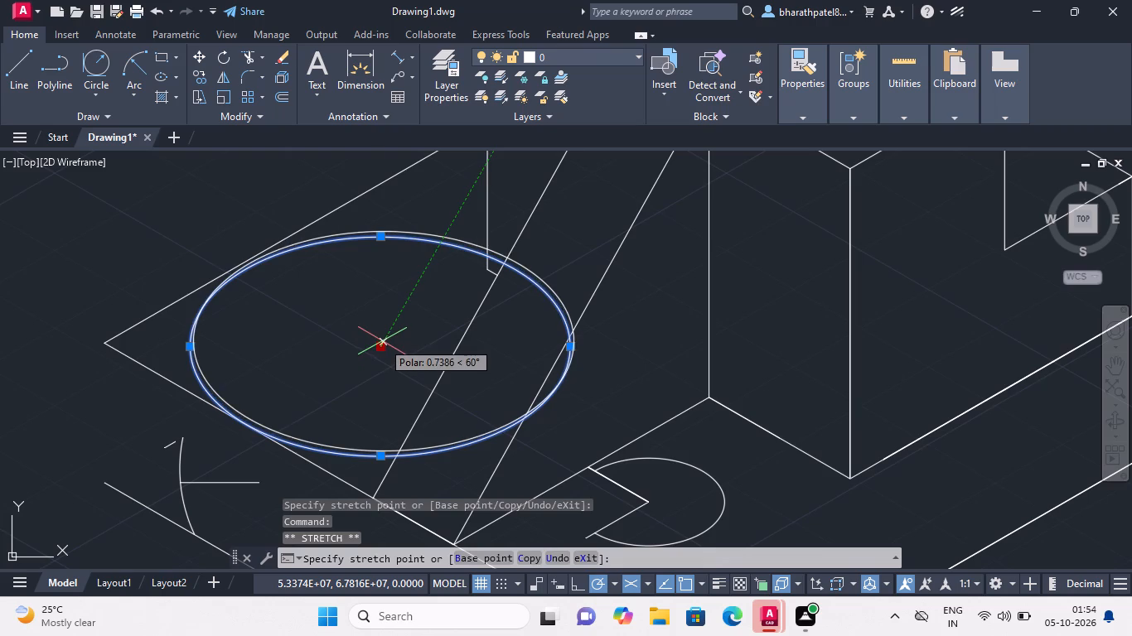
{"action": "left_click_drag", "start_coordinate": [381, 340], "coordinate": [377, 345]}
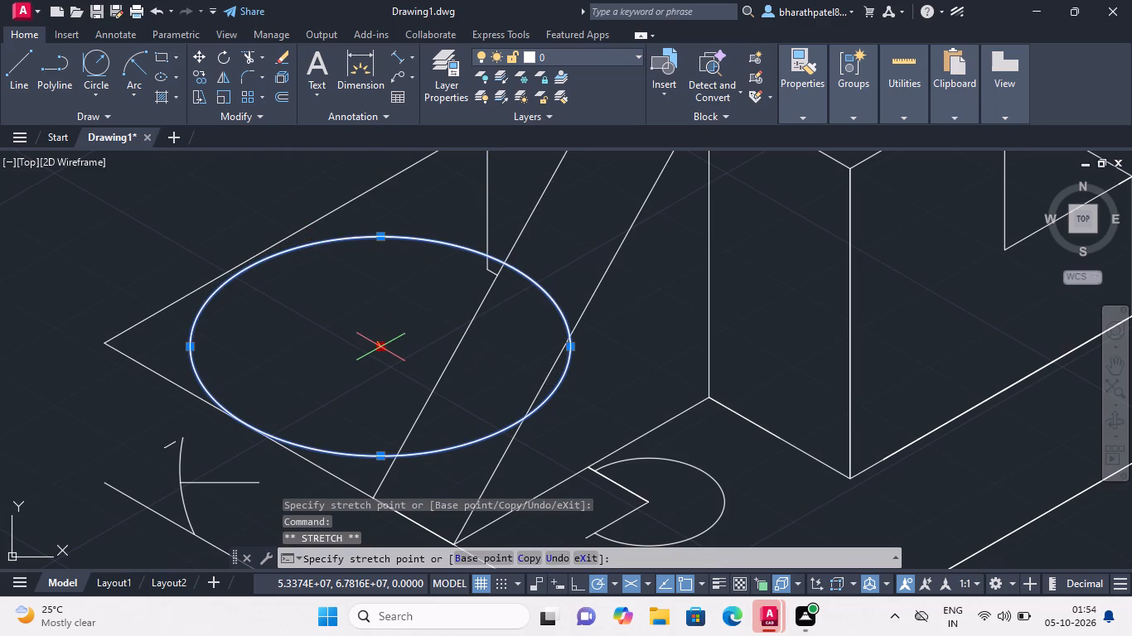
{"action": "left_click_drag", "start_coordinate": [377, 345], "coordinate": [372, 343]}
{"action": "left_click", "coordinate": [372, 343]}
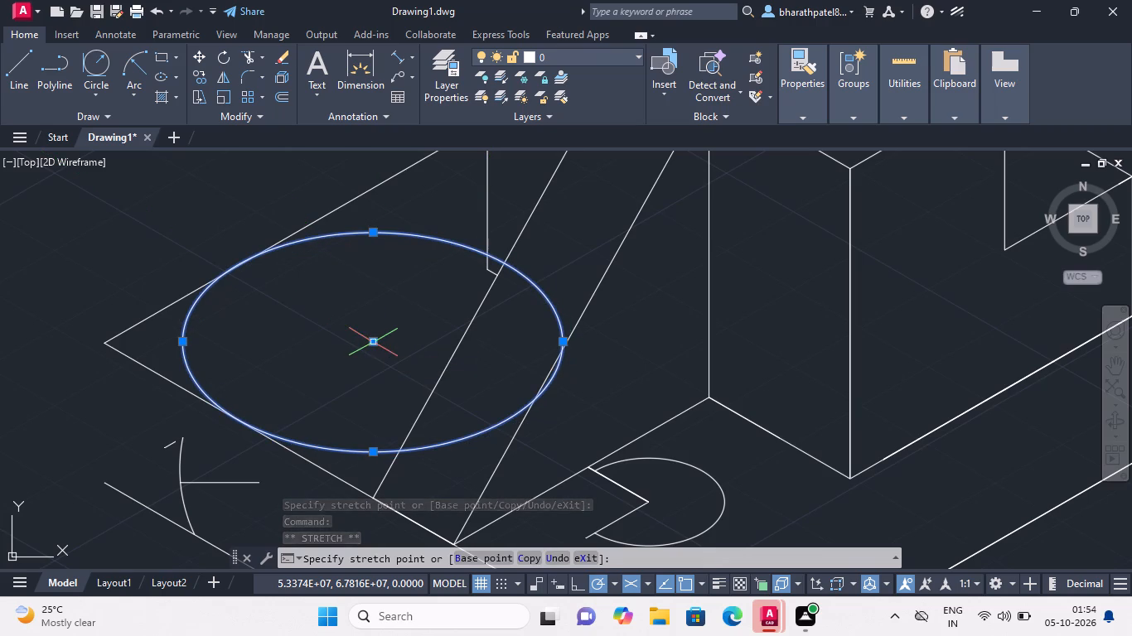
Move the radius 20 isocircle by its centre about 9.6 units along 150° so it touches both upper edges at the far corner.
{"action": "scroll", "coordinate": [215, 255], "scroll_direction": "up", "scroll_amount": 3}
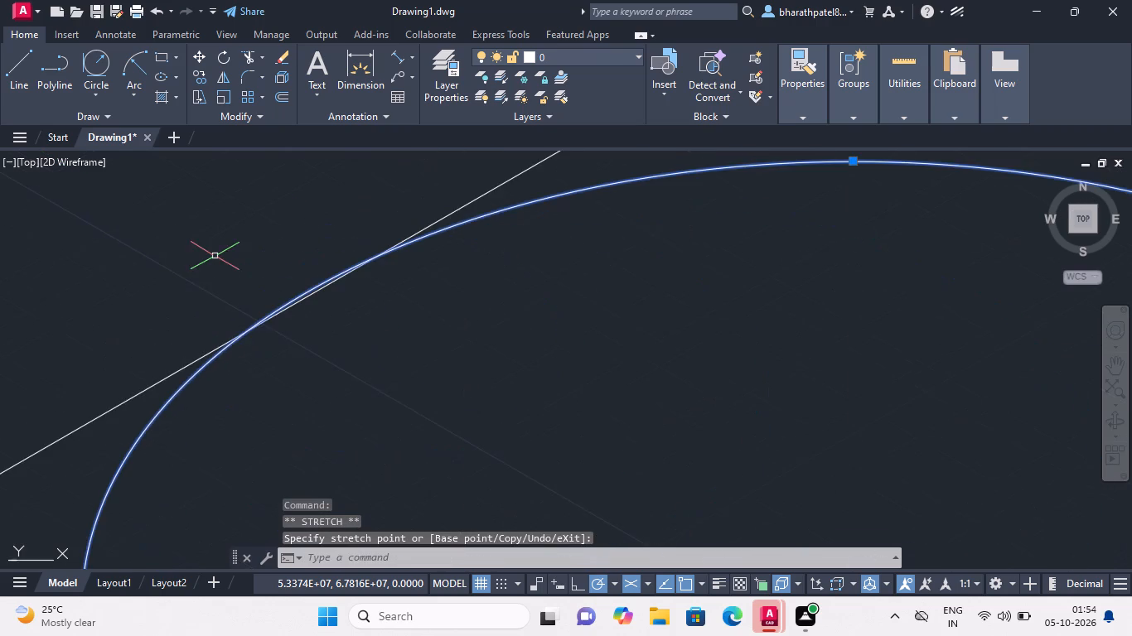
{"action": "scroll", "coordinate": [216, 258], "scroll_direction": "down", "scroll_amount": 4}
{"action": "scroll", "coordinate": [226, 372], "scroll_direction": "up", "scroll_amount": 3}
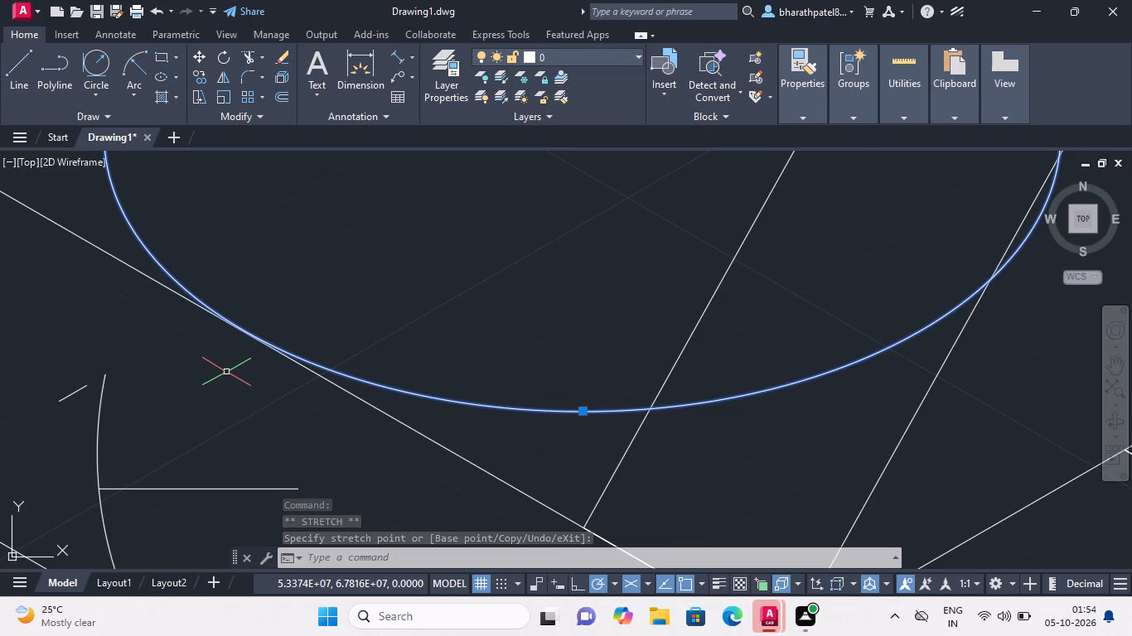
{"action": "scroll", "coordinate": [225, 373], "scroll_direction": "down", "scroll_amount": 5}
{"action": "left_click_drag", "start_coordinate": [260, 352], "coordinate": [268, 354]}
{"action": "double_click", "coordinate": [268, 354]}
{"action": "left_click_drag", "start_coordinate": [266, 351], "coordinate": [259, 344]}
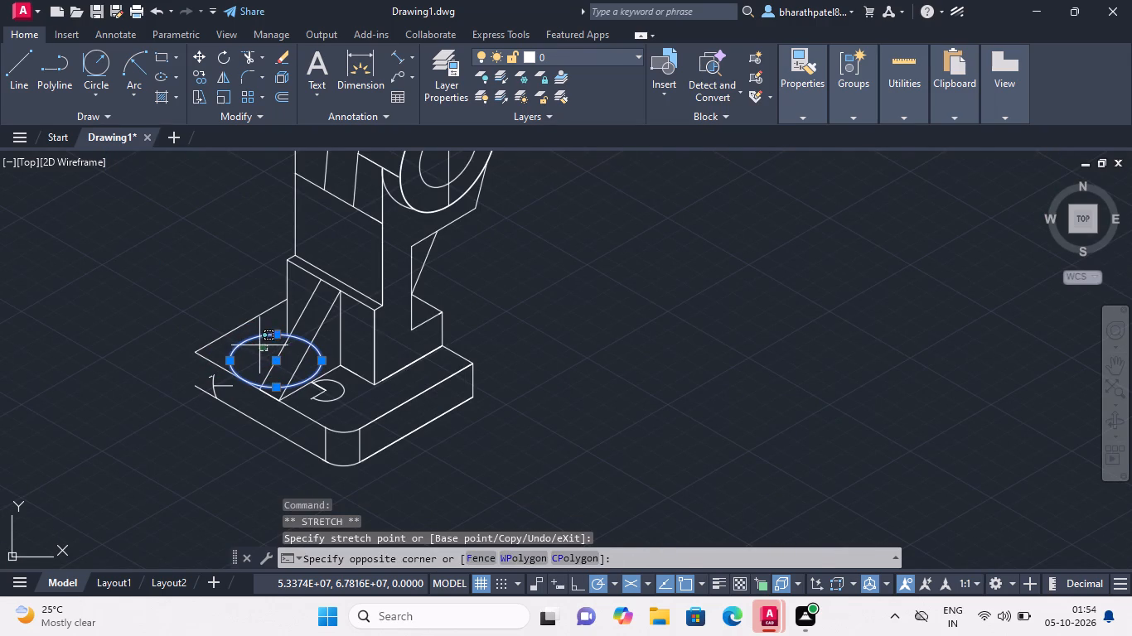
{"action": "scroll", "coordinate": [264, 356], "scroll_direction": "up", "scroll_amount": 3}
{"action": "left_click", "coordinate": [322, 396]}
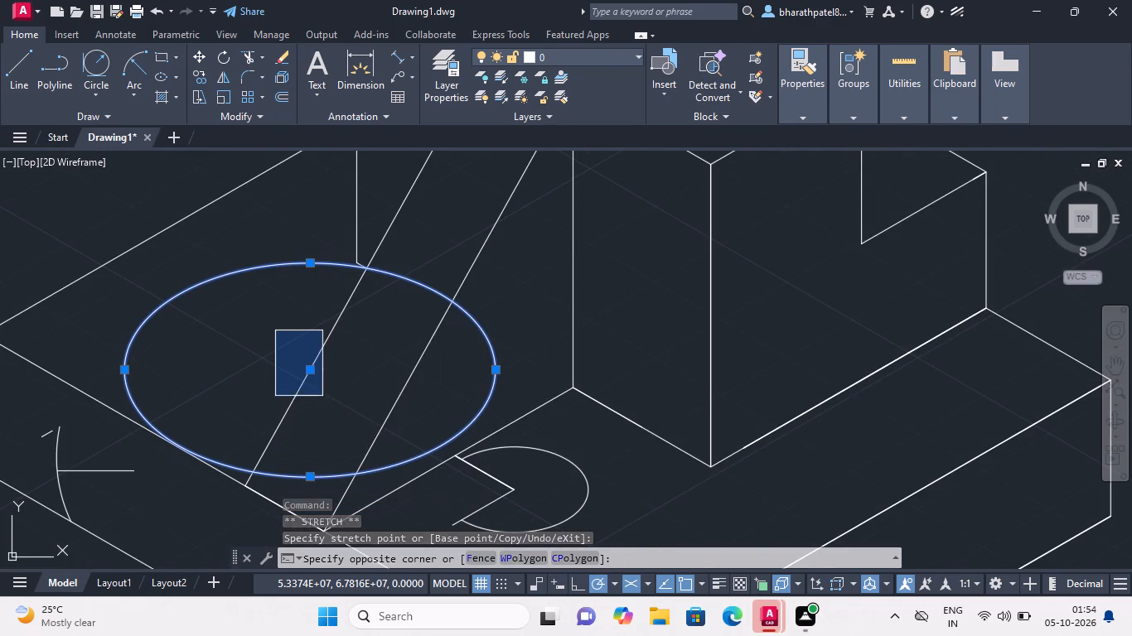
{"action": "left_click_drag", "start_coordinate": [310, 373], "coordinate": [264, 332]}
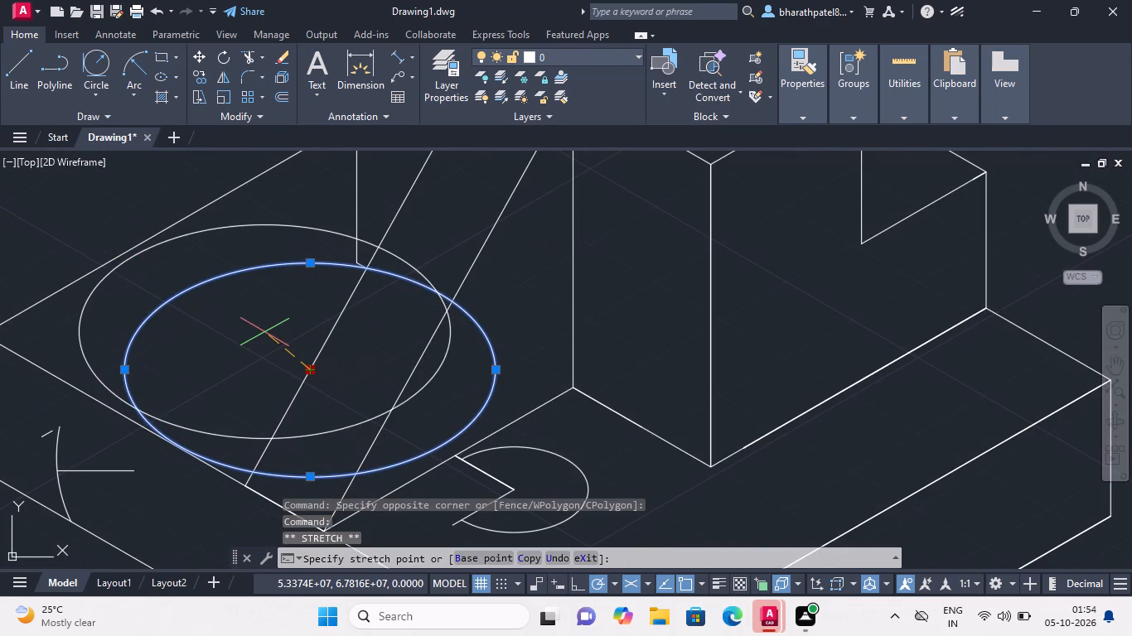
{"action": "left_click_drag", "start_coordinate": [264, 332], "coordinate": [253, 329]}
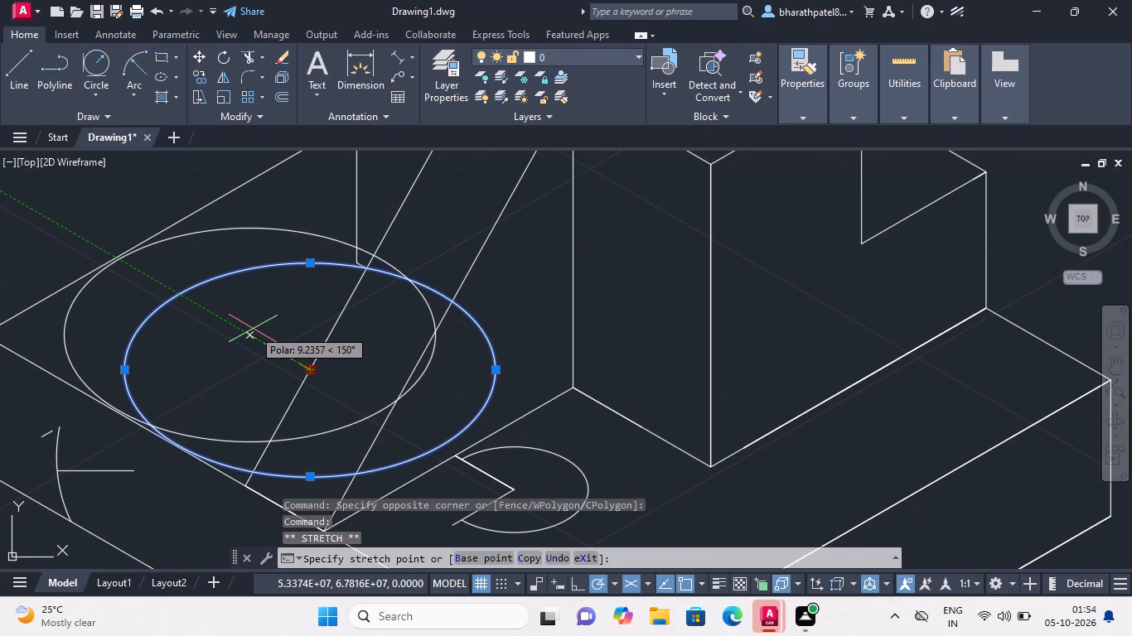
{"action": "left_click_drag", "start_coordinate": [253, 329], "coordinate": [249, 330]}
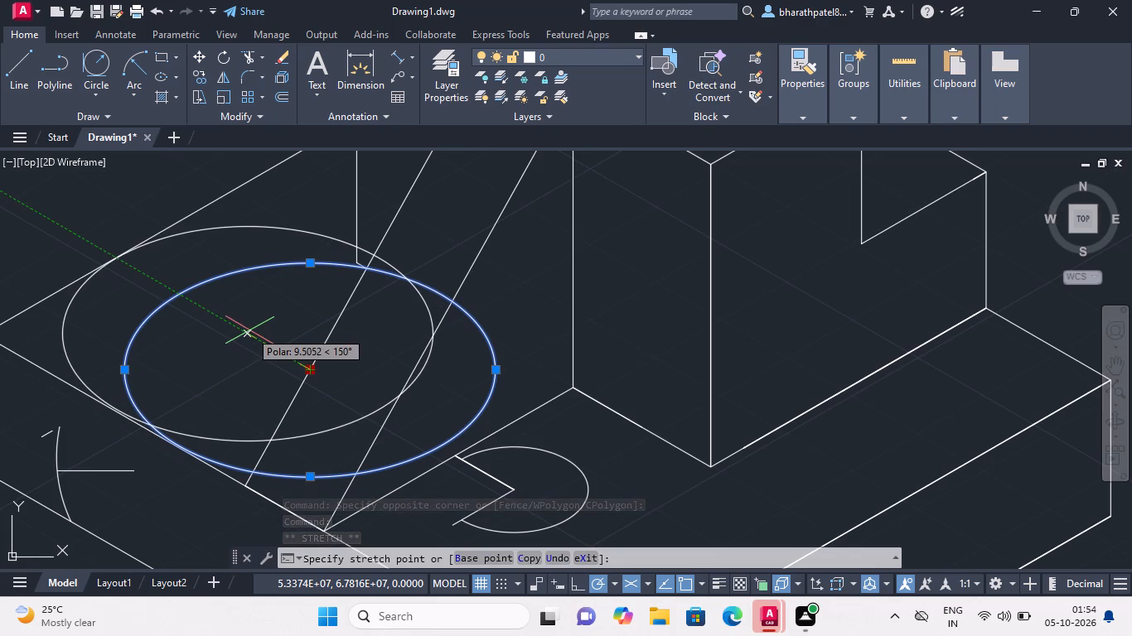
{"action": "left_click_drag", "start_coordinate": [249, 330], "coordinate": [248, 332]}
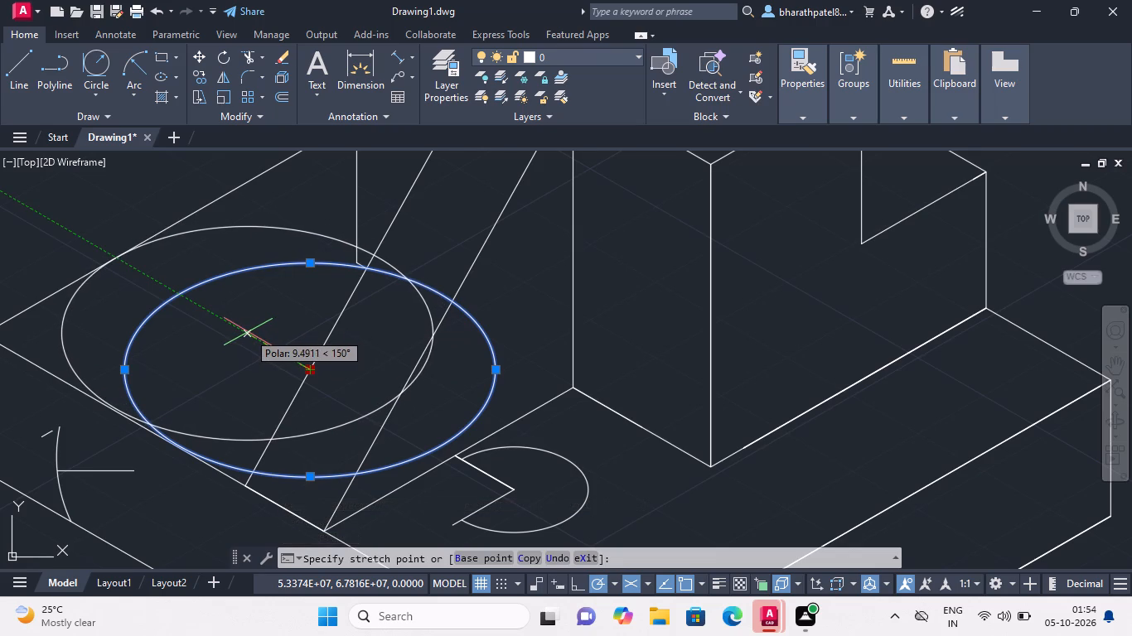
{"action": "left_click_drag", "start_coordinate": [248, 332], "coordinate": [240, 335]}
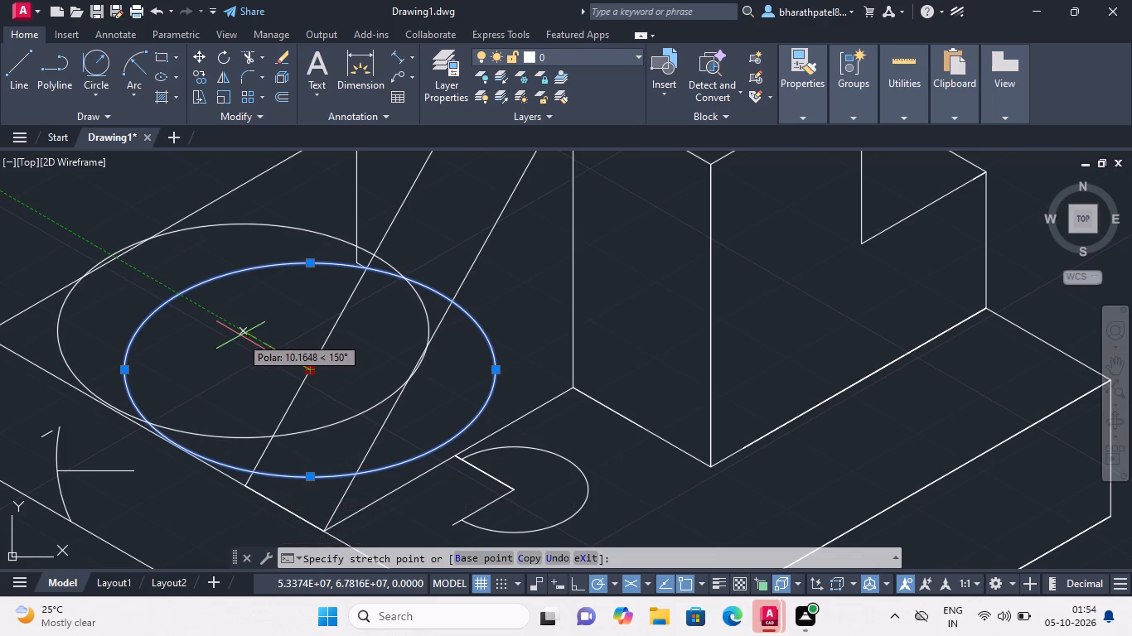
{"action": "left_click_drag", "start_coordinate": [240, 335], "coordinate": [235, 337]}
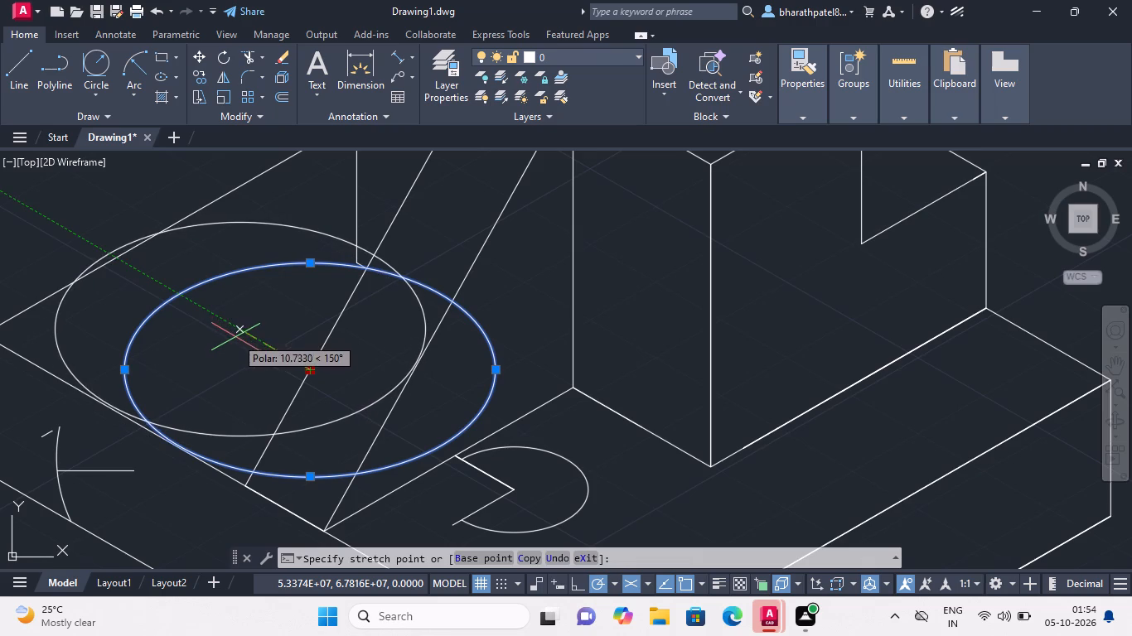
{"action": "left_click_drag", "start_coordinate": [235, 337], "coordinate": [239, 335]}
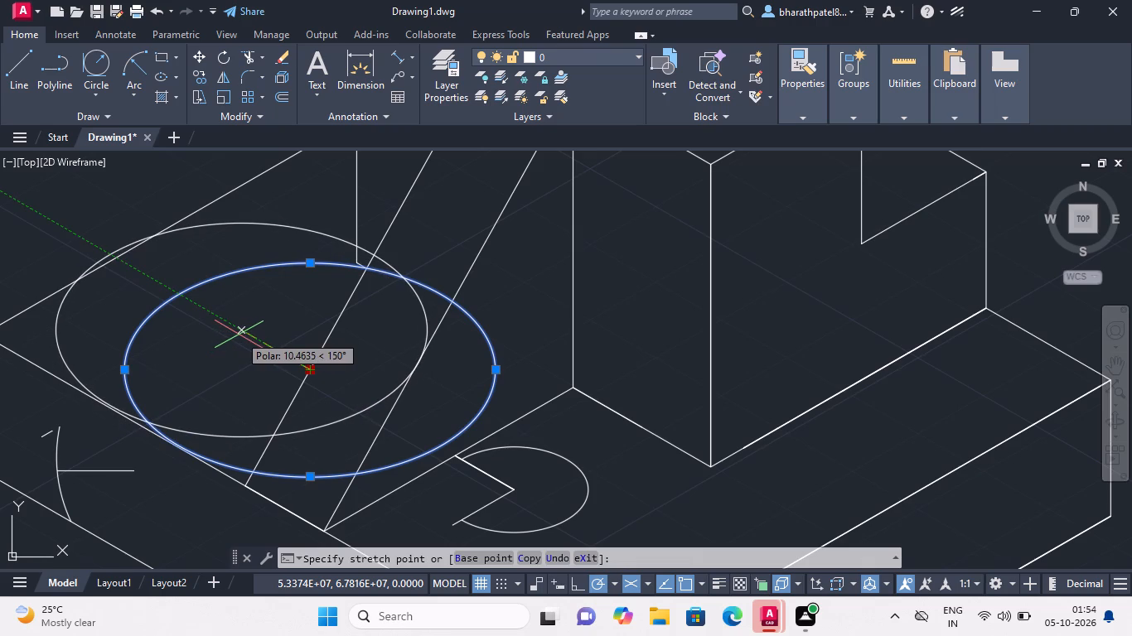
{"action": "left_click_drag", "start_coordinate": [239, 335], "coordinate": [246, 337]}
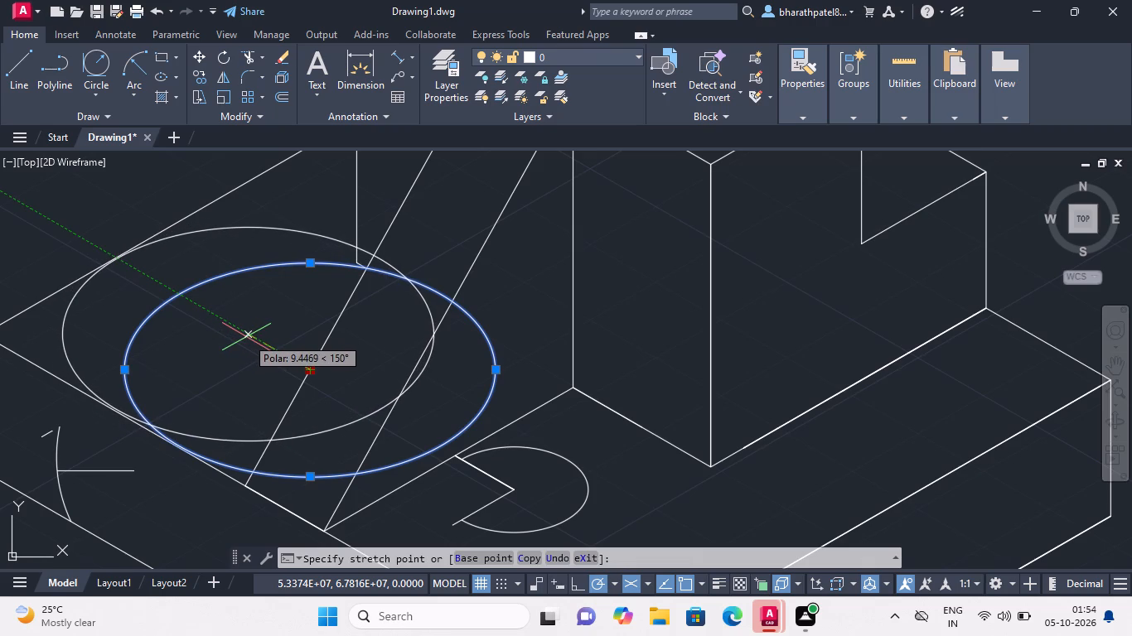
{"action": "left_click_drag", "start_coordinate": [246, 337], "coordinate": [244, 337]}
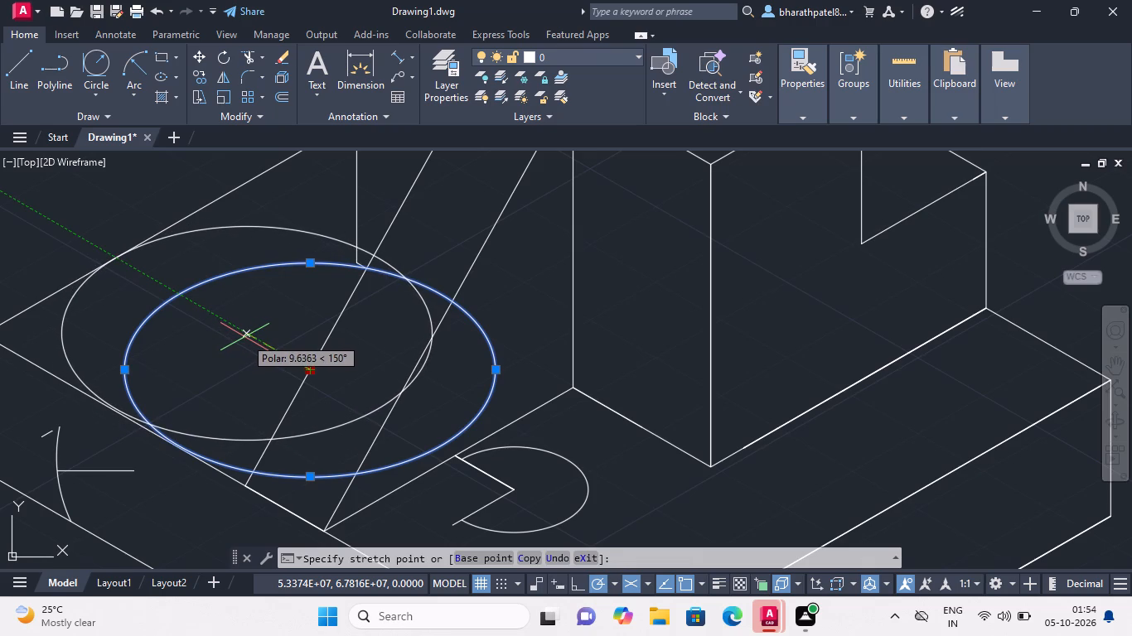
{"action": "left_click", "coordinate": [244, 337]}
{"action": "key", "text": "Escape"}
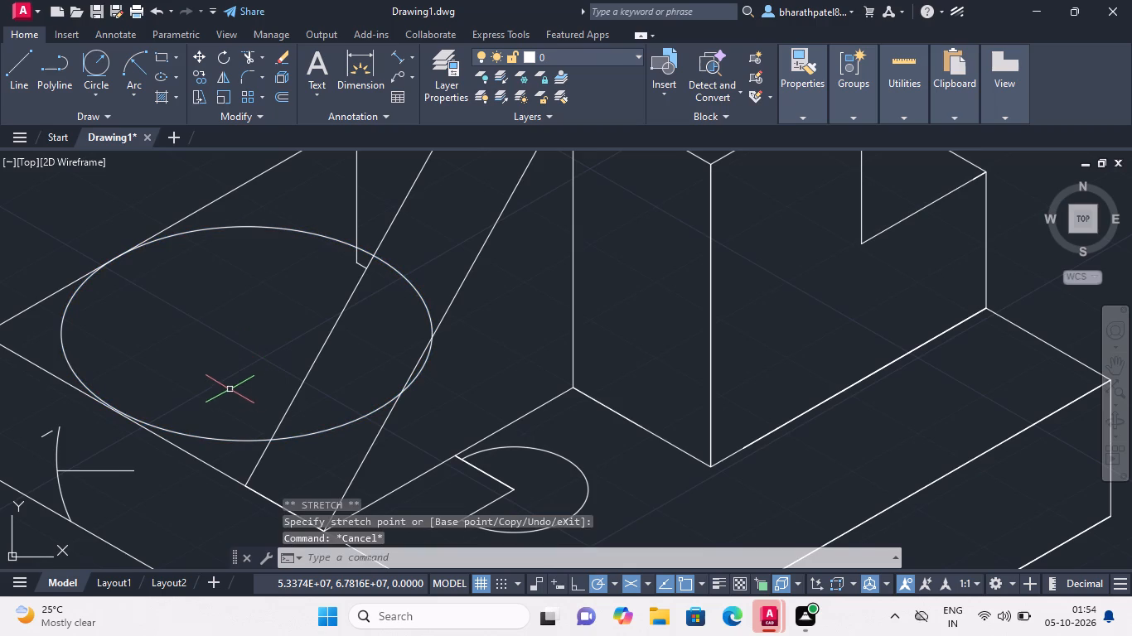
Draw a short slanted line across the point where the isocircle meets the base plate's front upper edge.
{"action": "scroll", "coordinate": [122, 417], "scroll_direction": "up", "scroll_amount": 2}
{"action": "scroll", "coordinate": [120, 415], "scroll_direction": "down", "scroll_amount": 1}
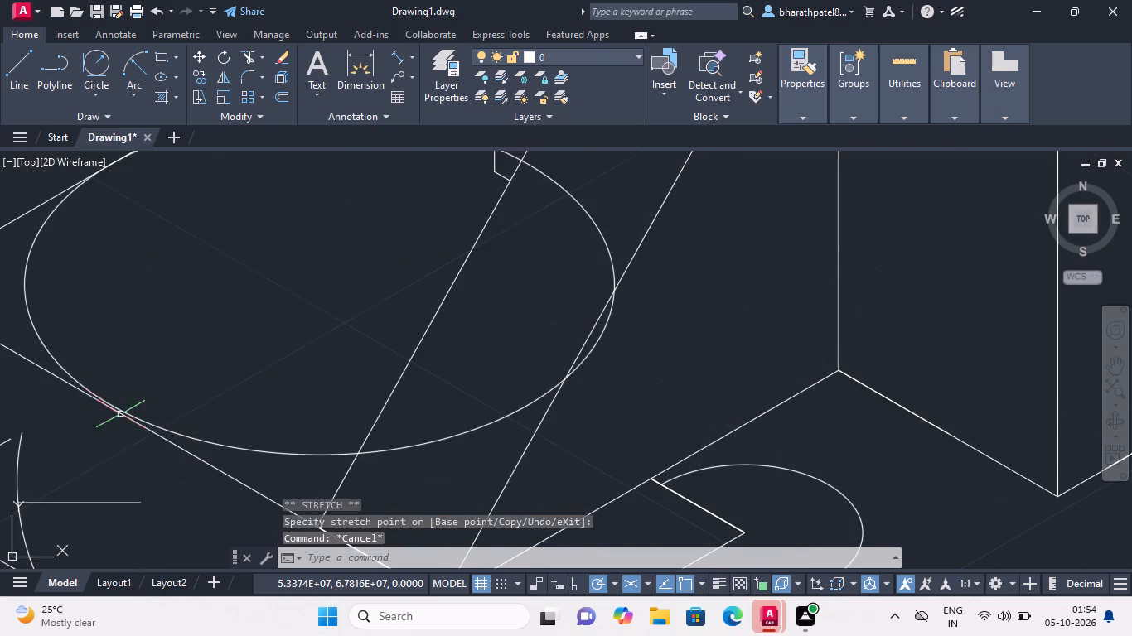
{"action": "scroll", "coordinate": [123, 393], "scroll_direction": "down", "scroll_amount": 3}
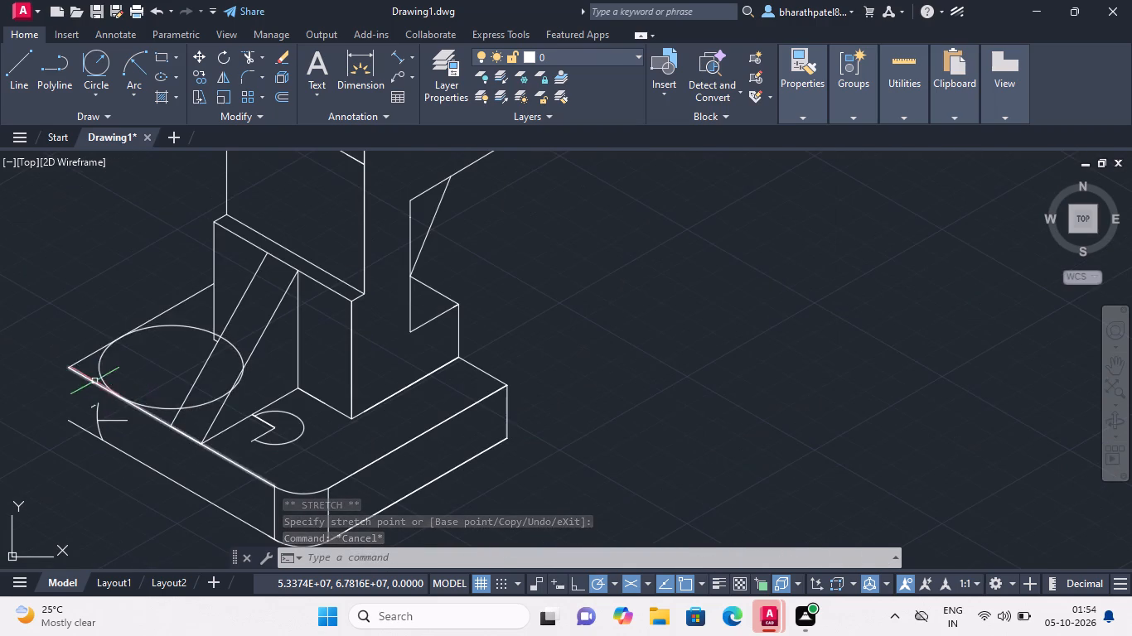
{"action": "scroll", "coordinate": [78, 358], "scroll_direction": "up", "scroll_amount": 3}
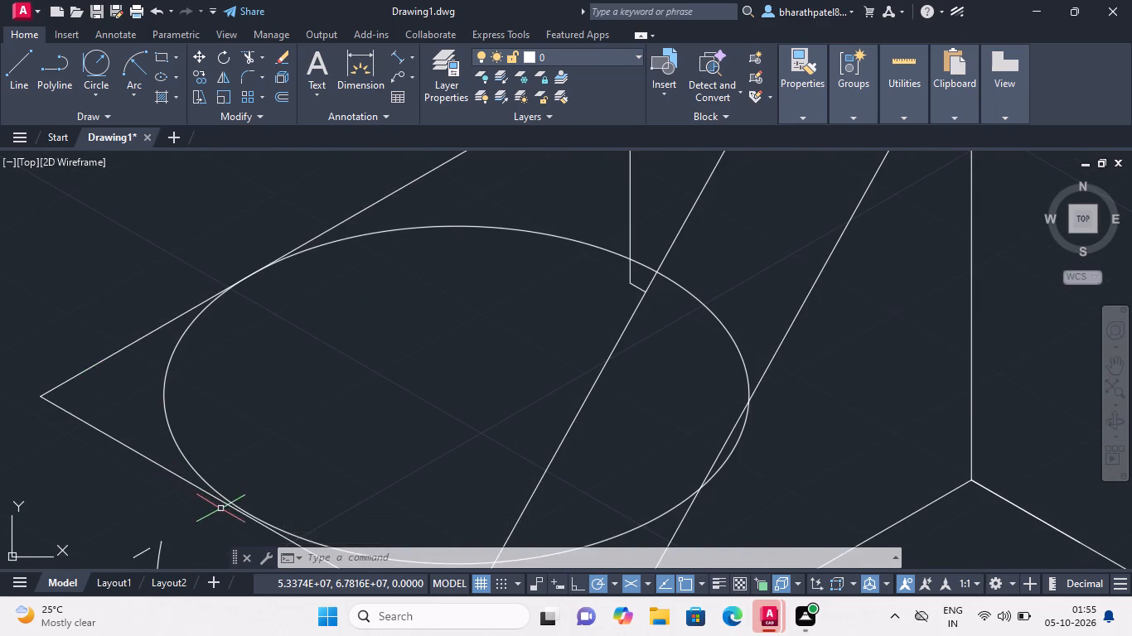
{"action": "left_click", "coordinate": [17, 80]}
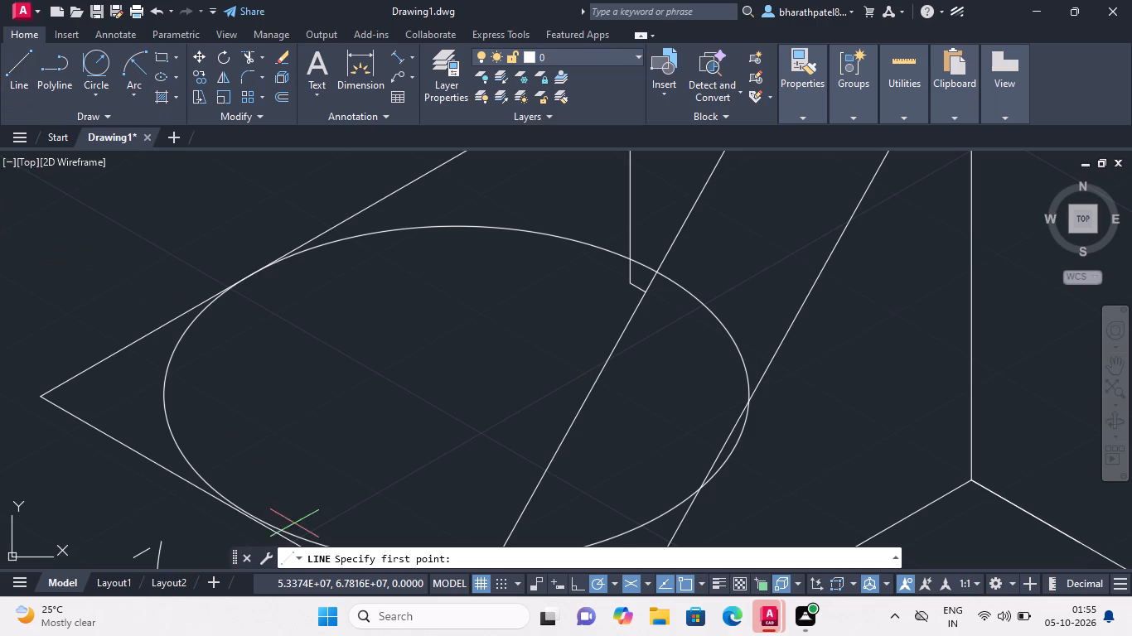
{"action": "scroll", "coordinate": [263, 531], "scroll_direction": "up", "scroll_amount": 2}
{"action": "left_click", "coordinate": [168, 492]}
{"action": "left_click", "coordinate": [259, 415]}
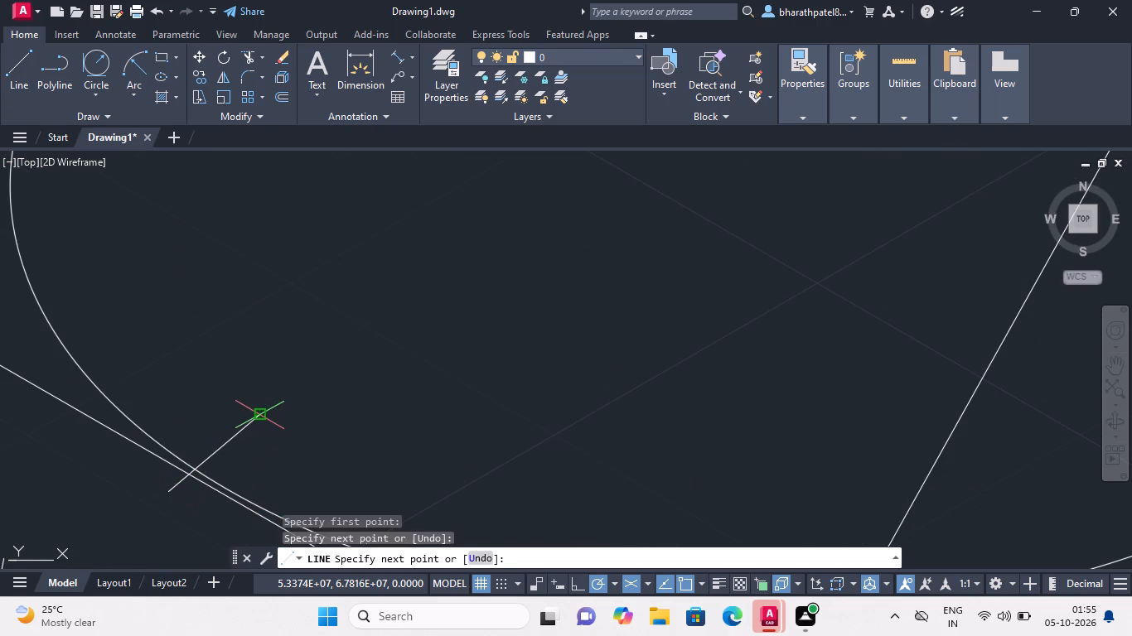
{"action": "key", "text": "F1"}
{"action": "key", "text": "Escape"}
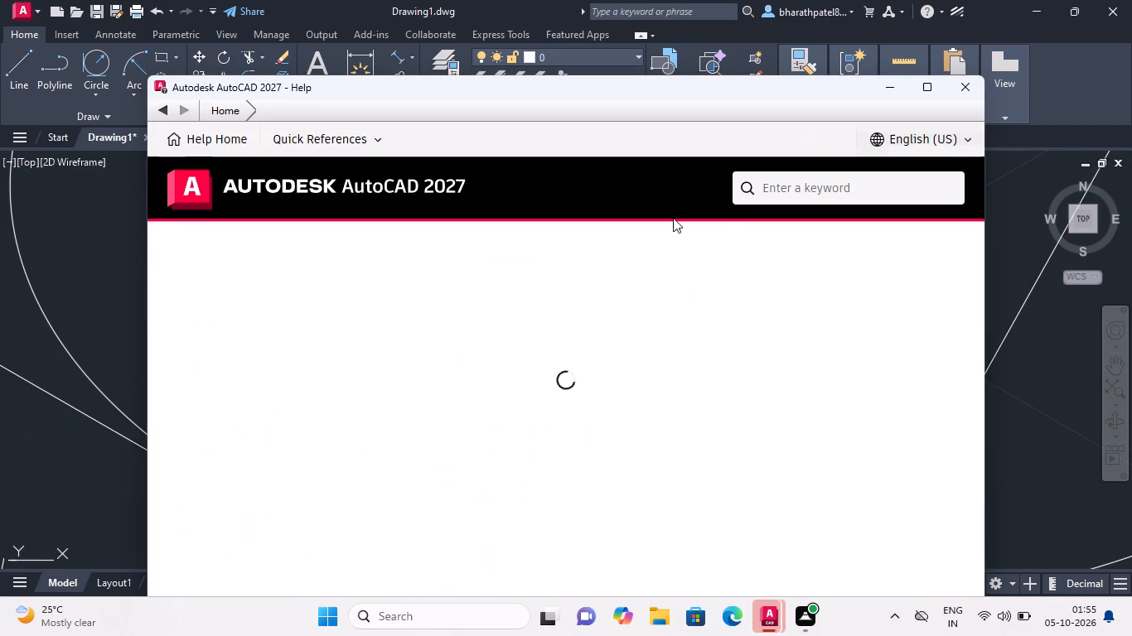
{"action": "left_click", "coordinate": [973, 88]}
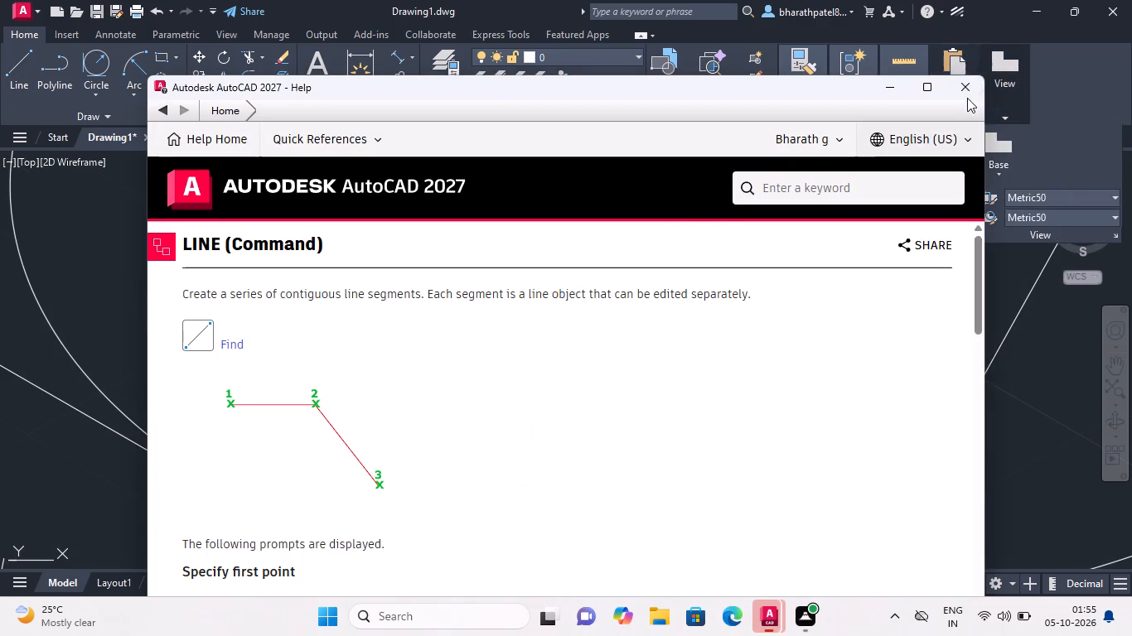
{"action": "scroll", "coordinate": [709, 294], "scroll_direction": "down", "scroll_amount": 3}
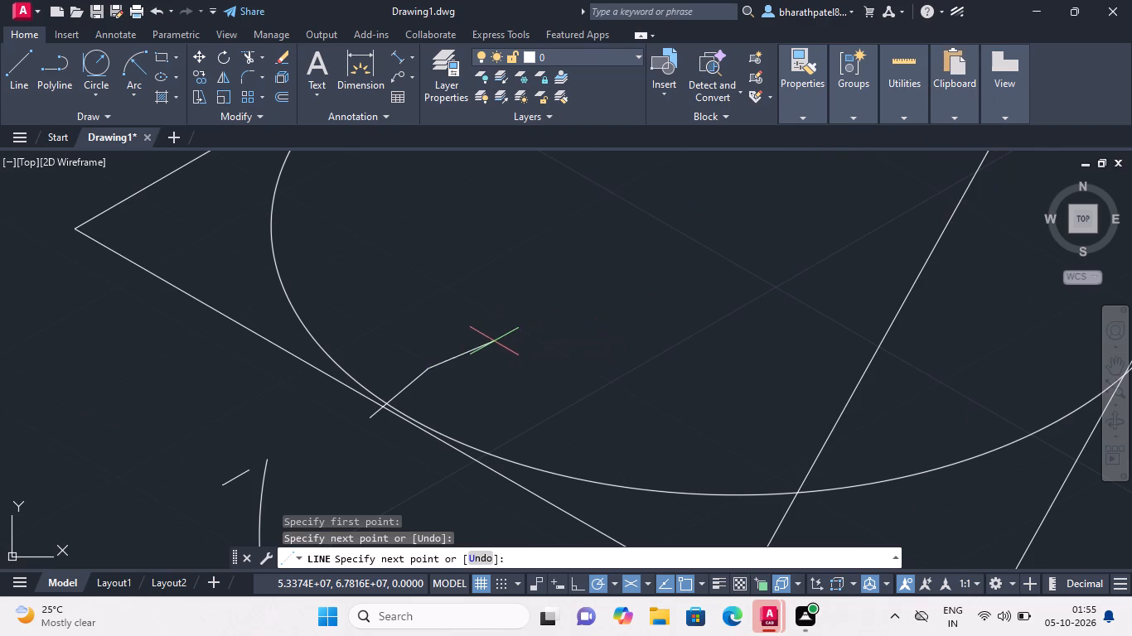
{"action": "key", "text": "Escape"}
{"action": "scroll", "coordinate": [456, 338], "scroll_direction": "down", "scroll_amount": 3}
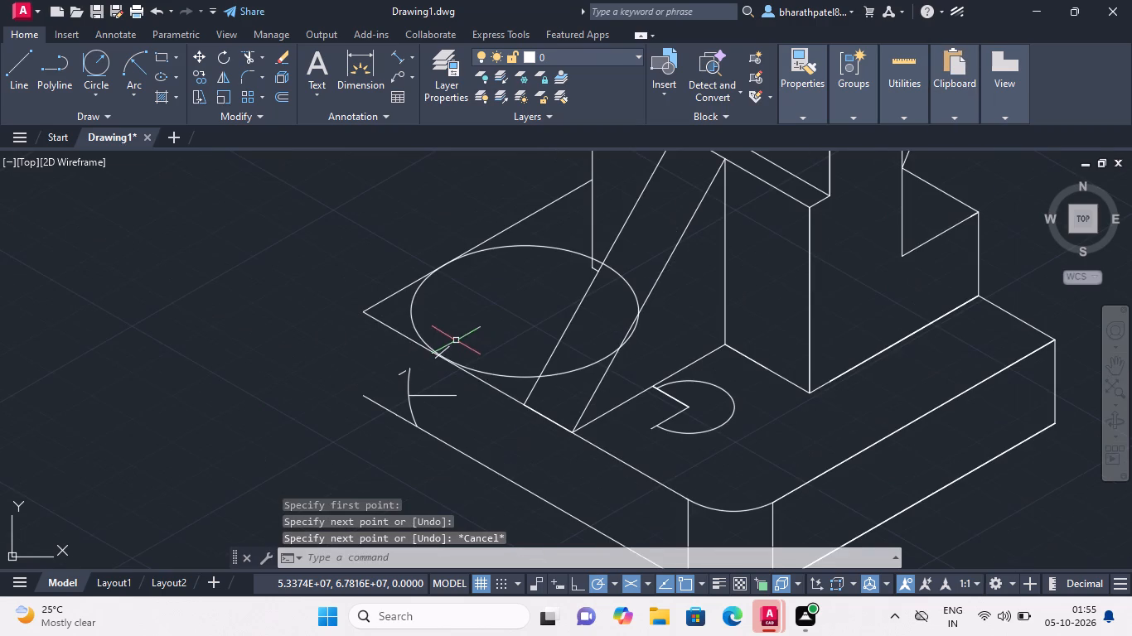
Trim the two upper edges beyond the isocircle and the isocircle's inner portions, leaving only the rounded corner arc on the top face.
{"action": "left_click", "coordinate": [244, 55]}
{"action": "left_click", "coordinate": [386, 301]}
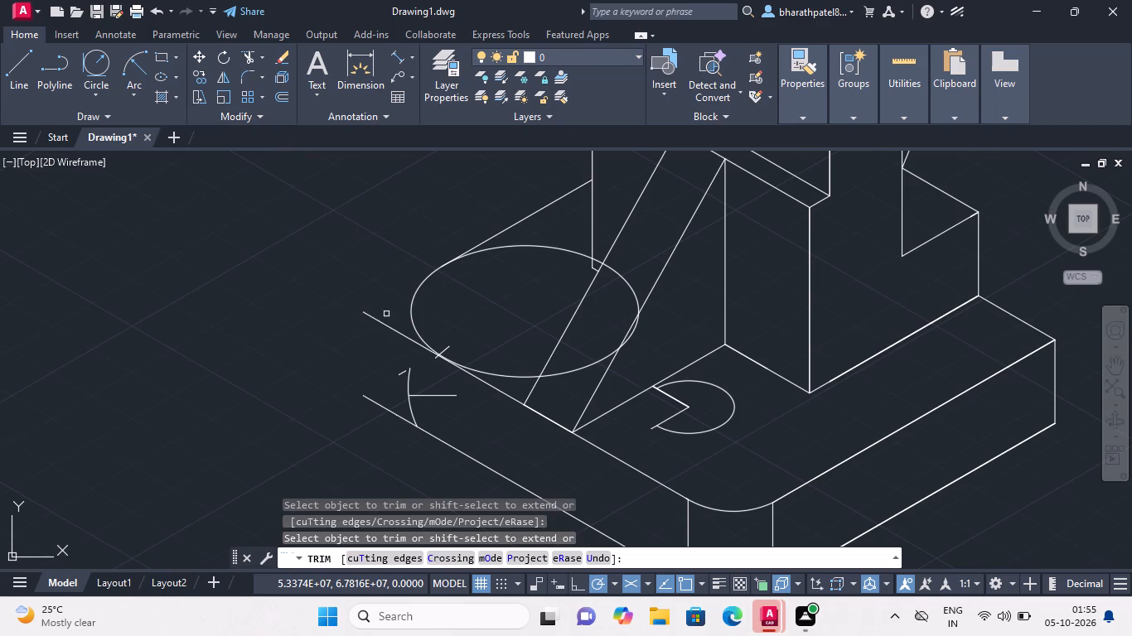
{"action": "left_click", "coordinate": [389, 328]}
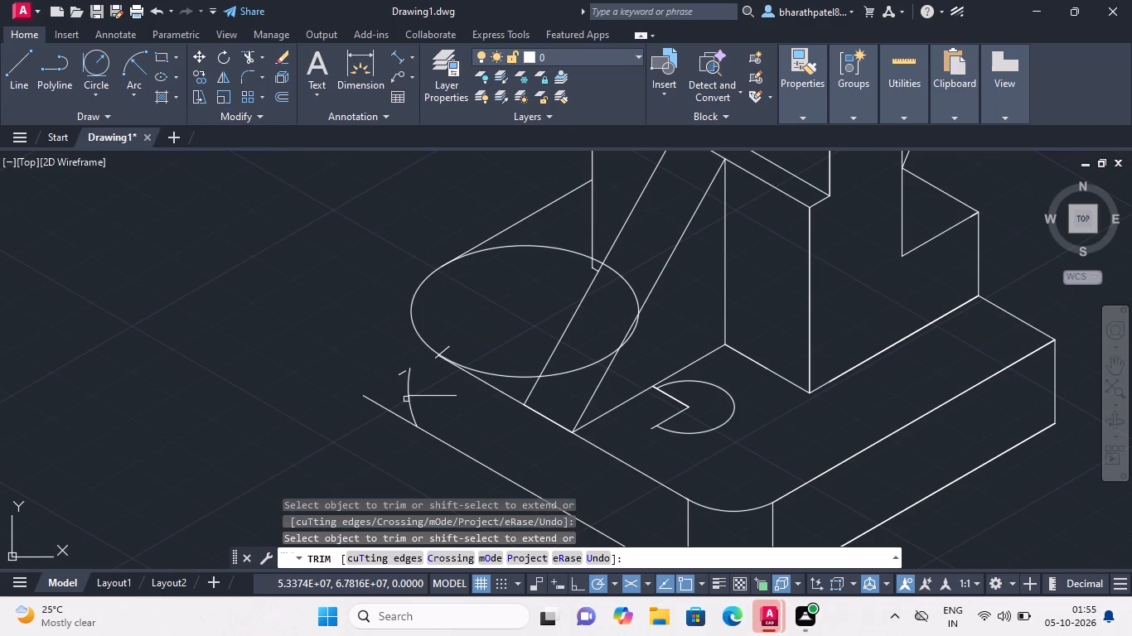
{"action": "left_click", "coordinate": [622, 277]}
{"action": "left_click", "coordinate": [586, 365]}
{"action": "scroll", "coordinate": [633, 347], "scroll_direction": "up", "scroll_amount": 3}
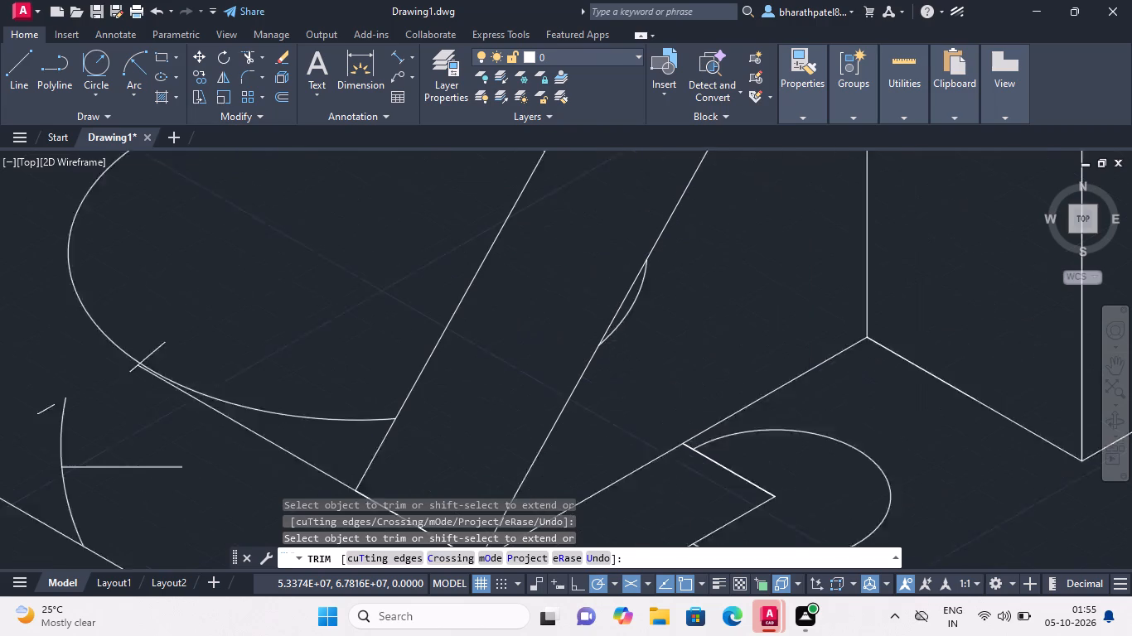
{"action": "left_click", "coordinate": [614, 306]}
{"action": "scroll", "coordinate": [619, 330], "scroll_direction": "down", "scroll_amount": 4}
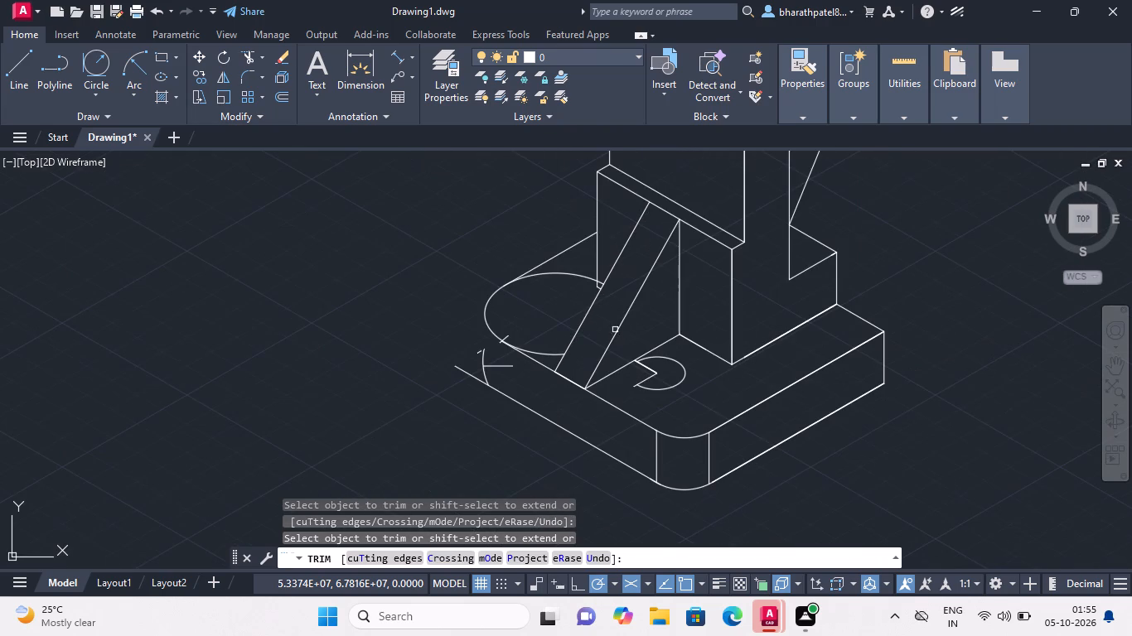
{"action": "left_click", "coordinate": [568, 276]}
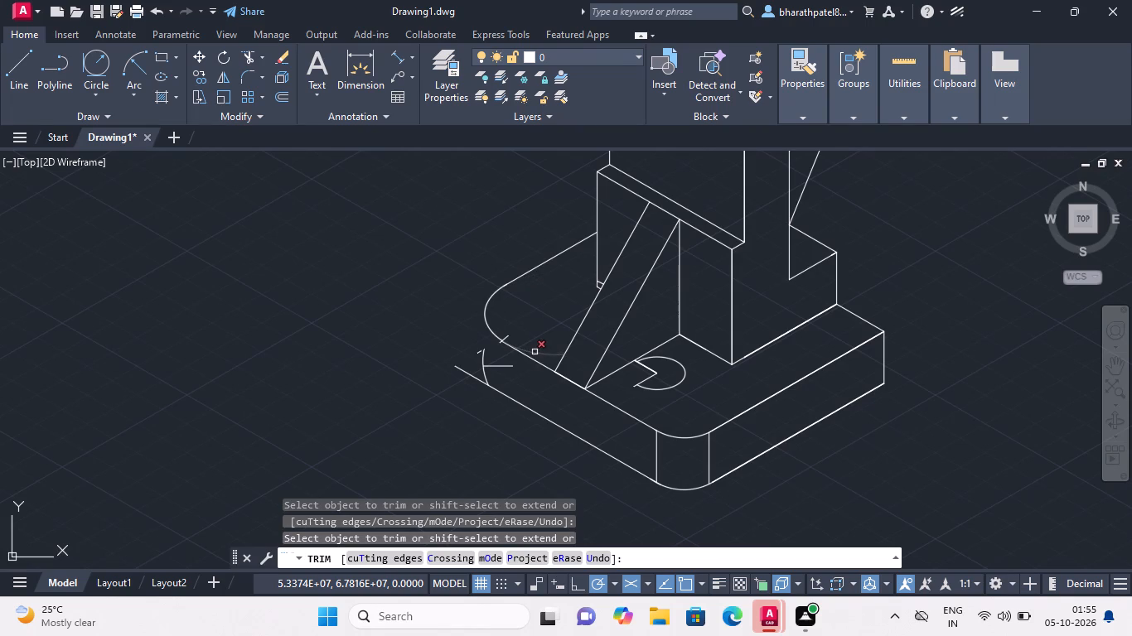
{"action": "left_click", "coordinate": [535, 353]}
Draw a line at 30° from the open far end of the base plate's lower front edge, passing under the rounded corner.
{"action": "scroll", "coordinate": [456, 365], "scroll_direction": "up", "scroll_amount": 2}
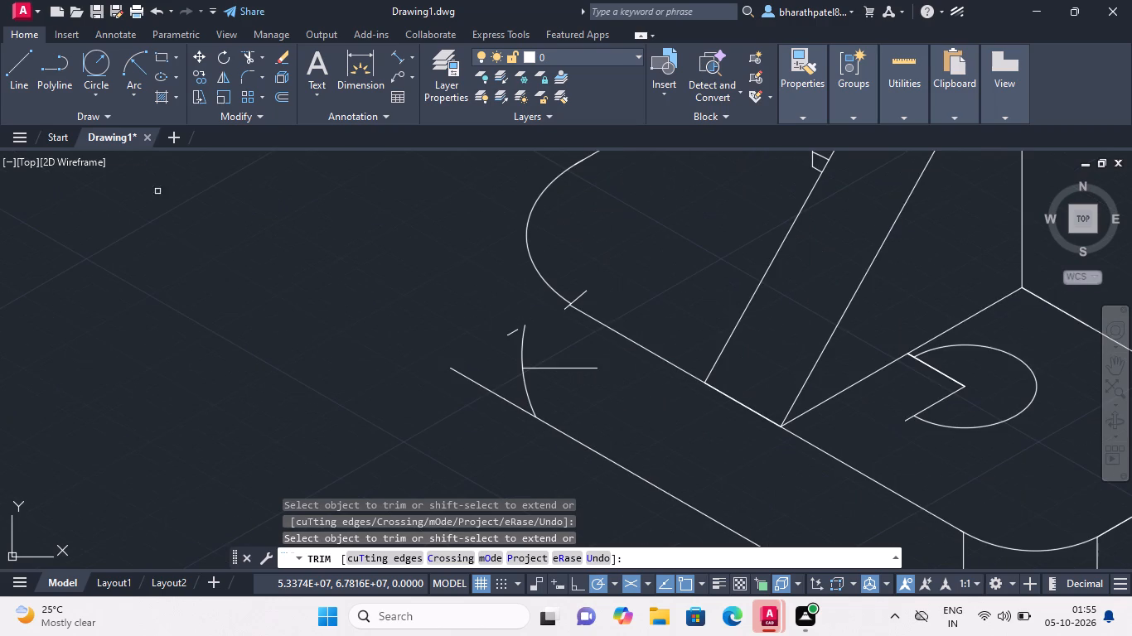
{"action": "left_click", "coordinate": [16, 75]}
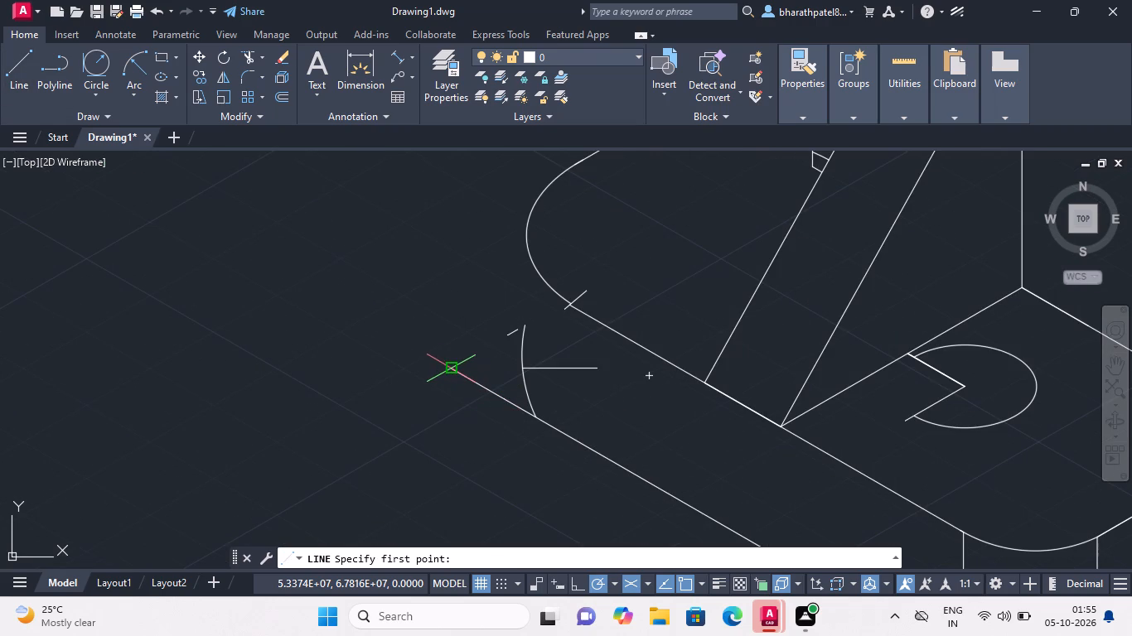
{"action": "left_click", "coordinate": [449, 365]}
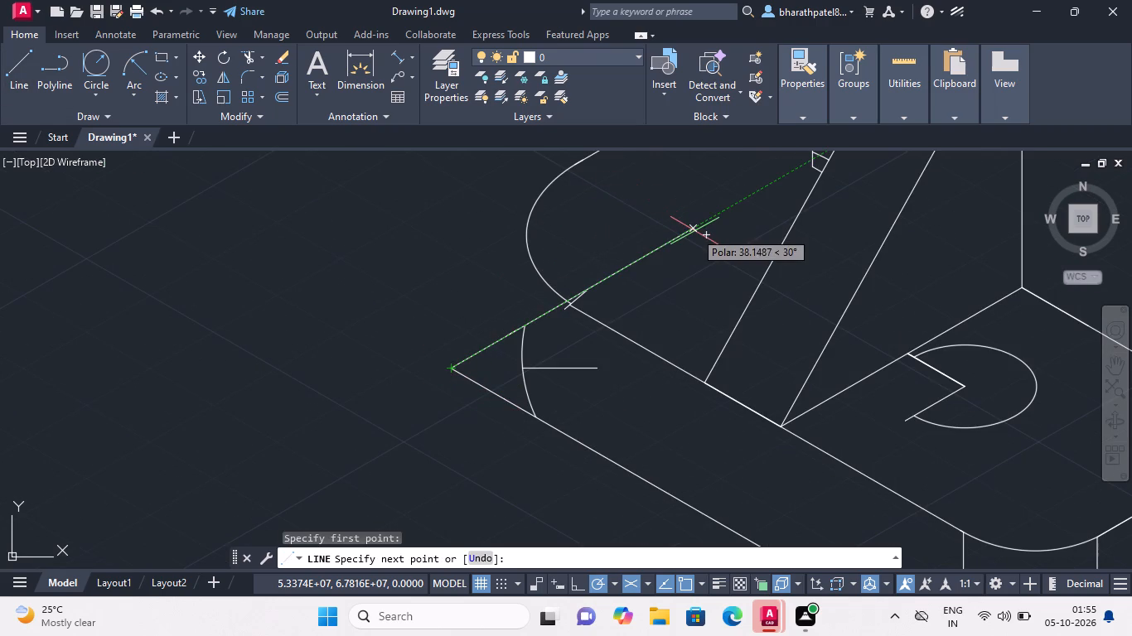
{"action": "left_click", "coordinate": [684, 231]}
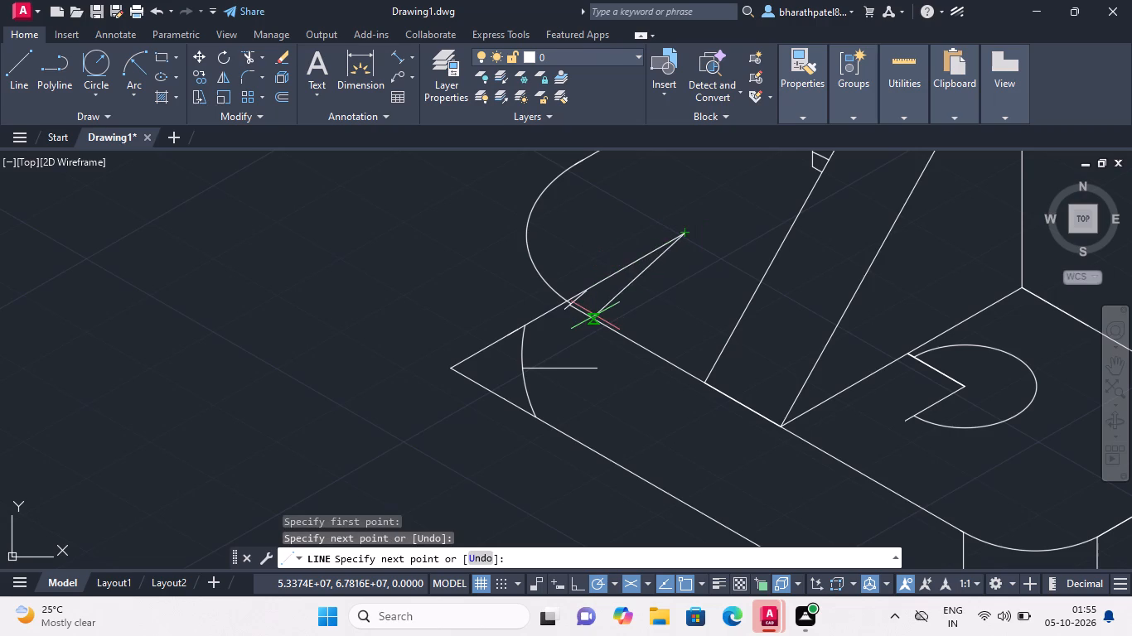
{"action": "key", "text": "Escape"}
{"action": "key", "text": "Escape"}
{"action": "key", "text": "Escape"}
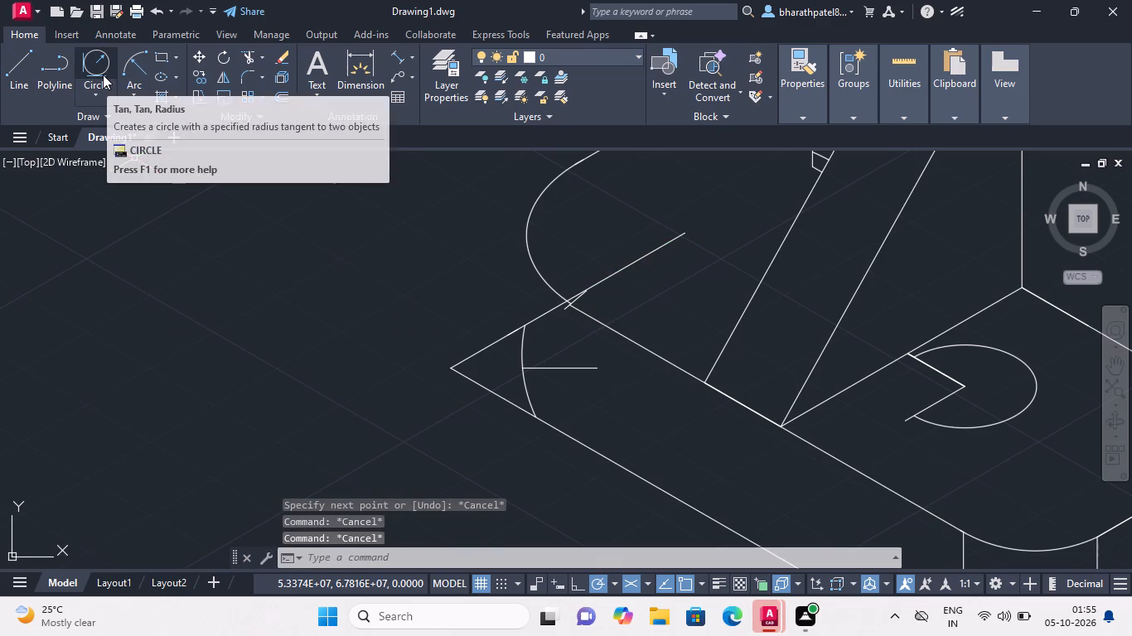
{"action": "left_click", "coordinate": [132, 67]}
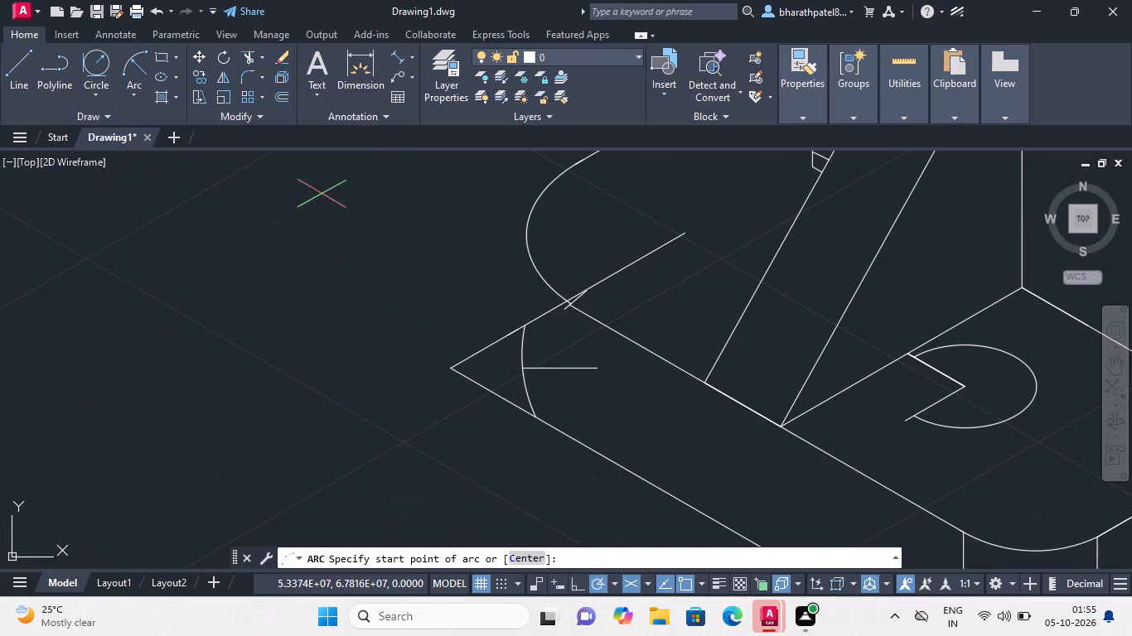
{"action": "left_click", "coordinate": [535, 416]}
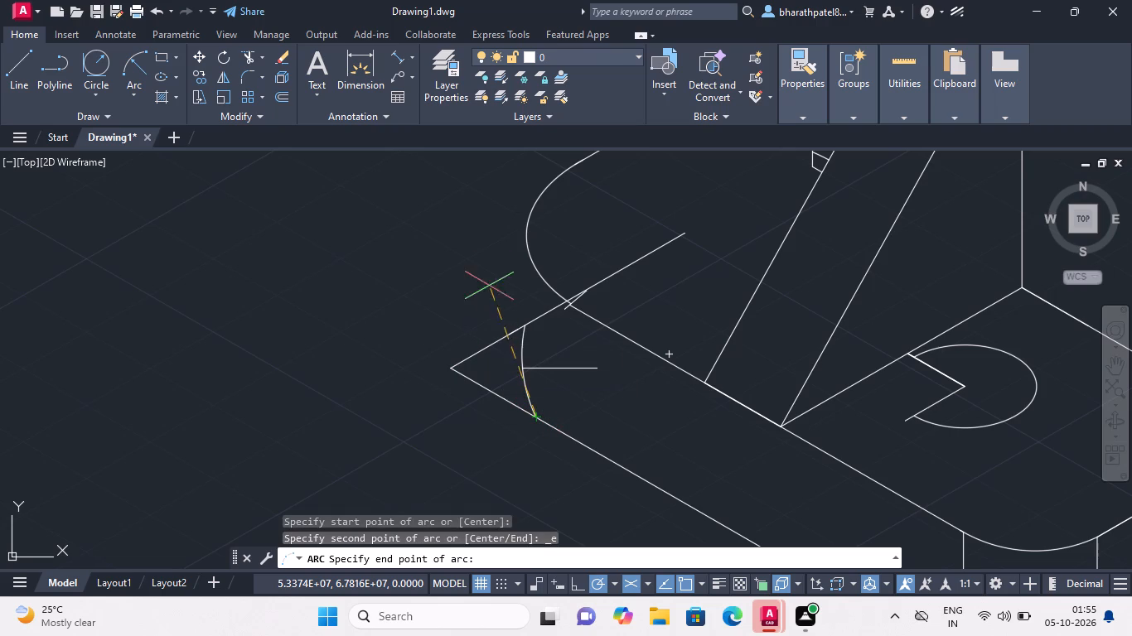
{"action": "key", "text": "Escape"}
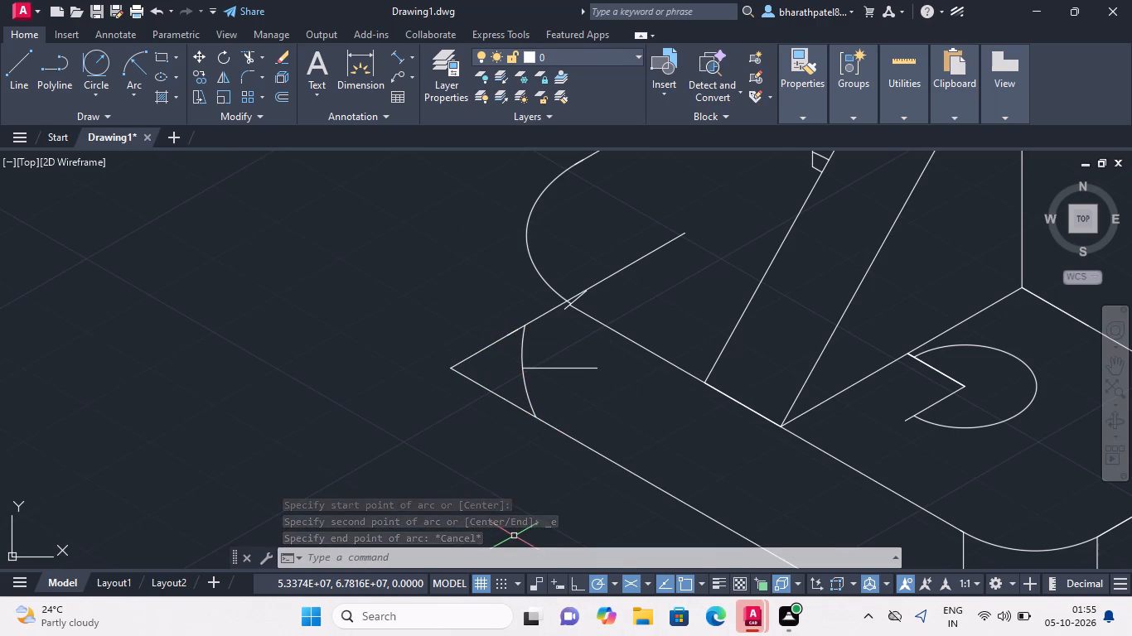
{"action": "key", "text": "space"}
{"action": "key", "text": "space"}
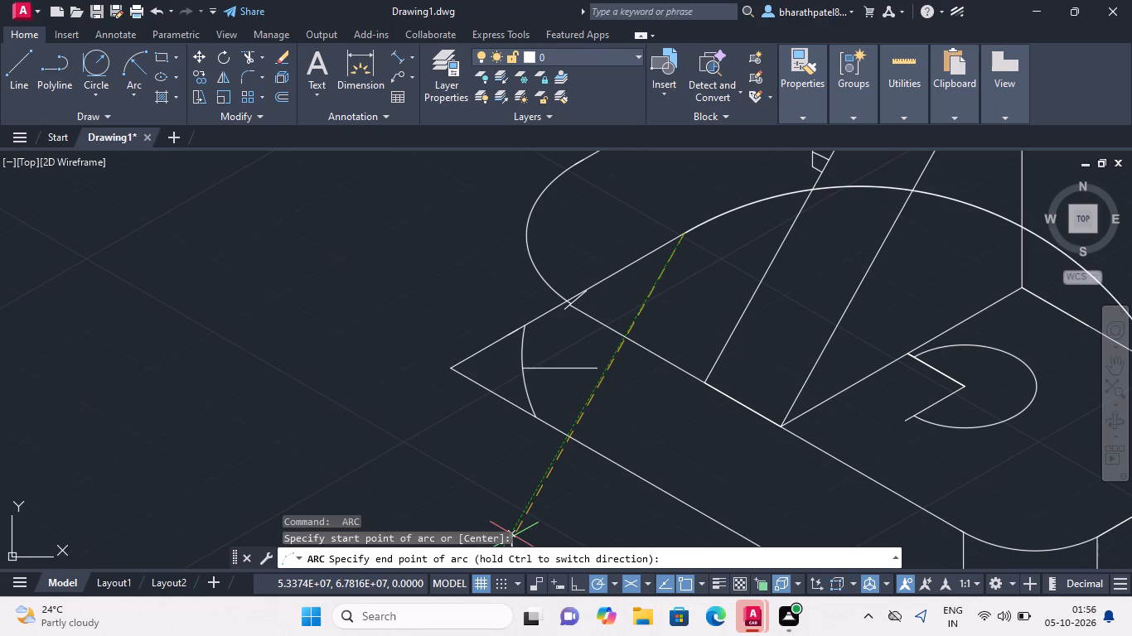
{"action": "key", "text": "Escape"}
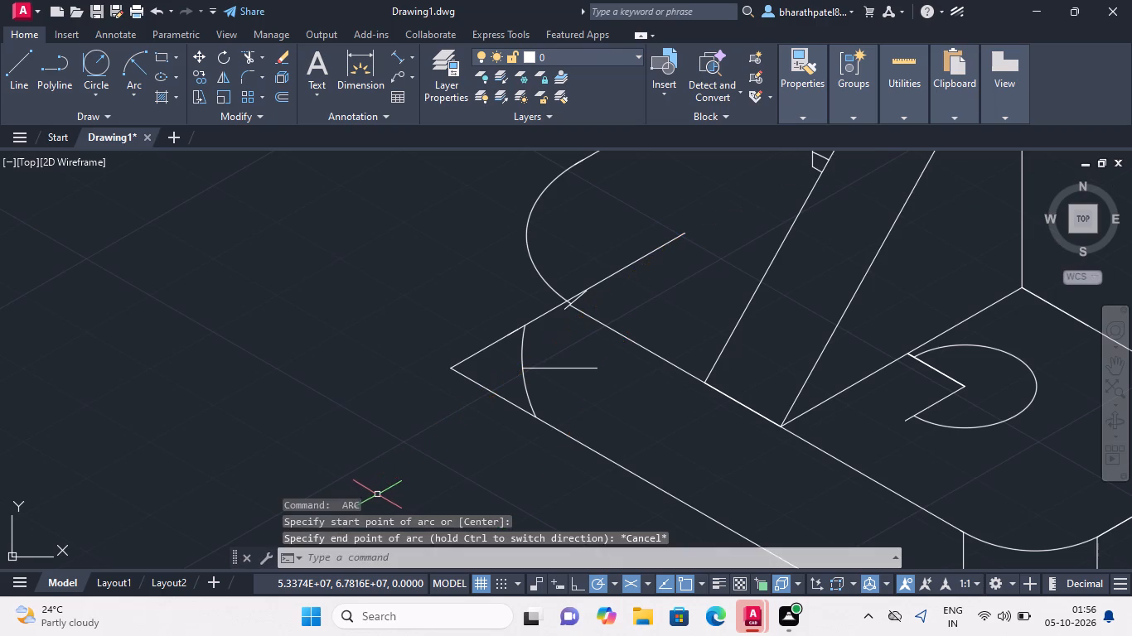
Draw a radius 20 isocircle in the empty area beside the base plate's far corner.
{"action": "left_click", "coordinate": [457, 552]}
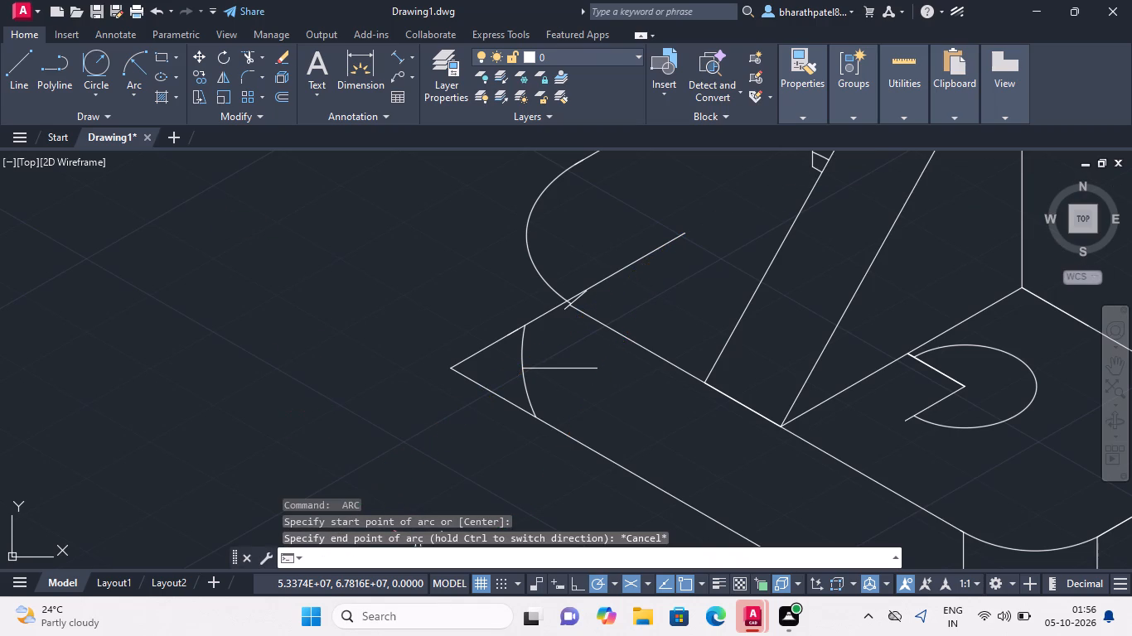
{"action": "type", "text": "EL"}
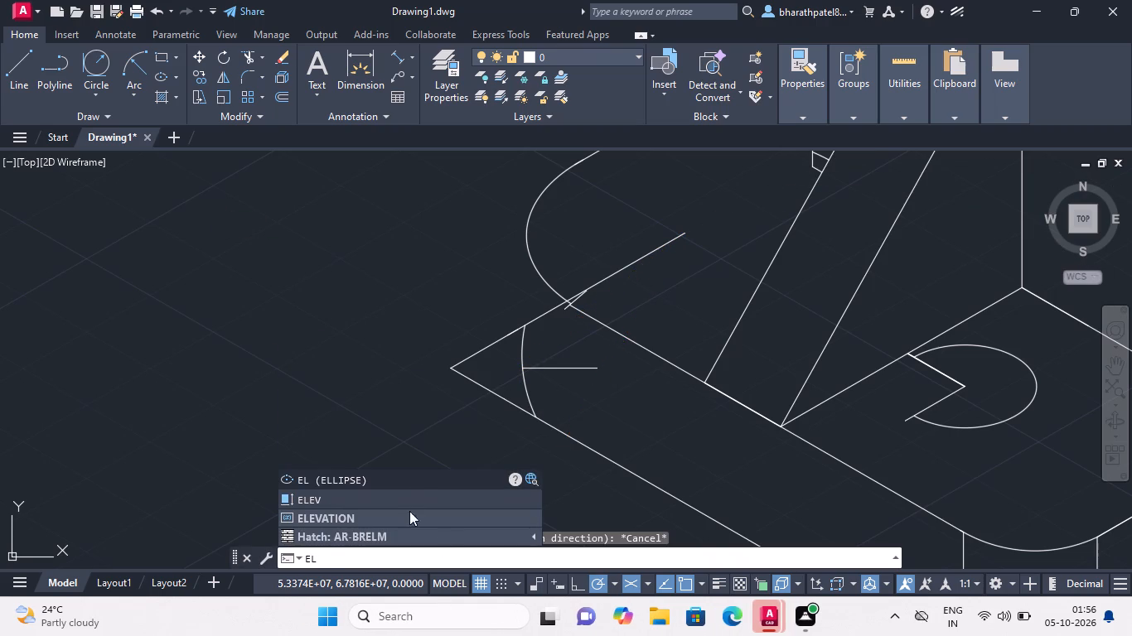
{"action": "left_click", "coordinate": [400, 473]}
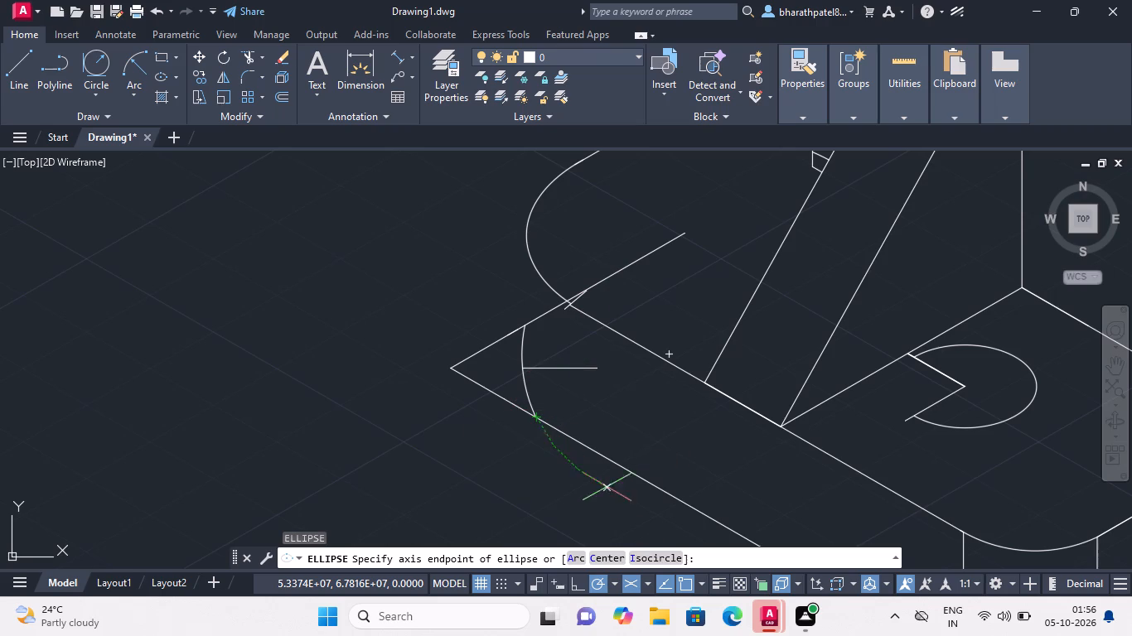
{"action": "left_click", "coordinate": [648, 560]}
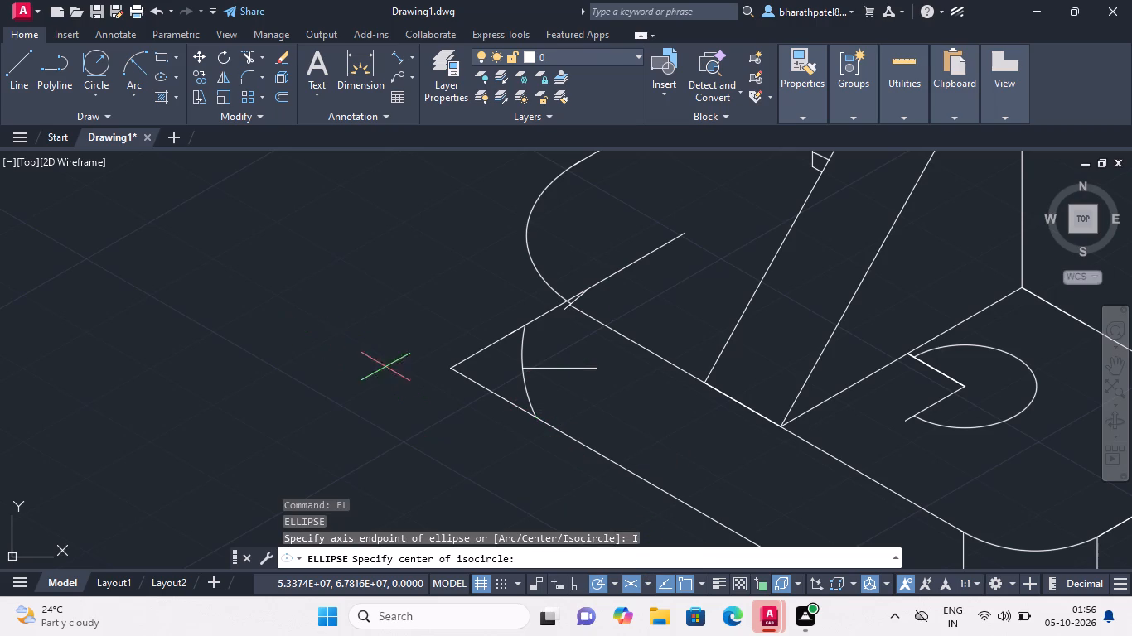
{"action": "left_click", "coordinate": [200, 302]}
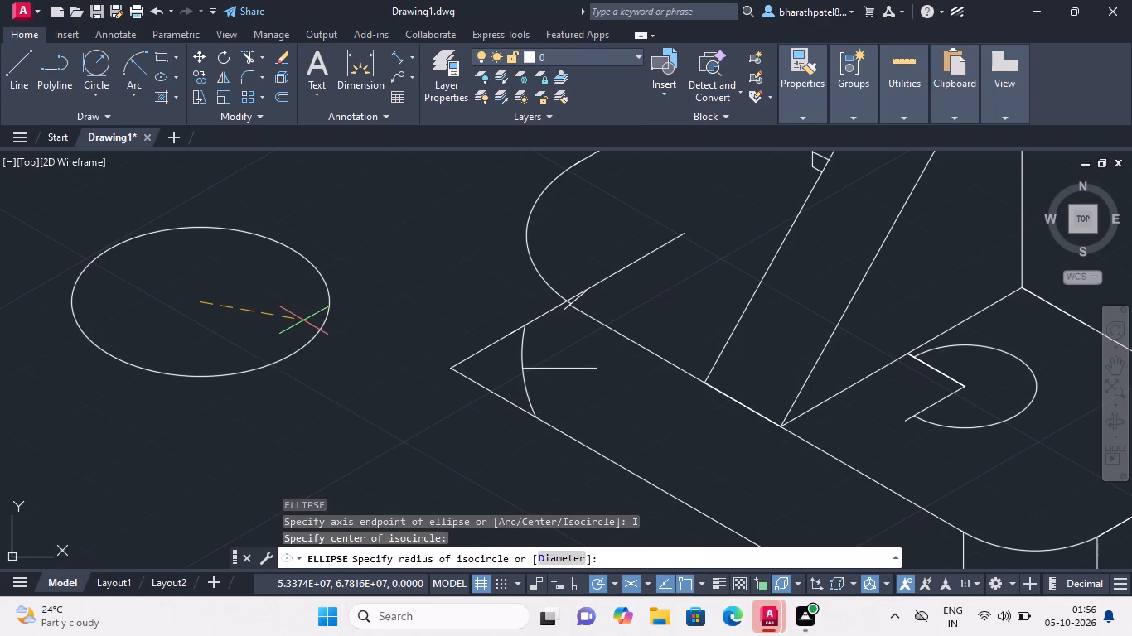
{"action": "key", "text": "2"}
{"action": "key", "text": "0"}
{"action": "key", "text": "Return"}
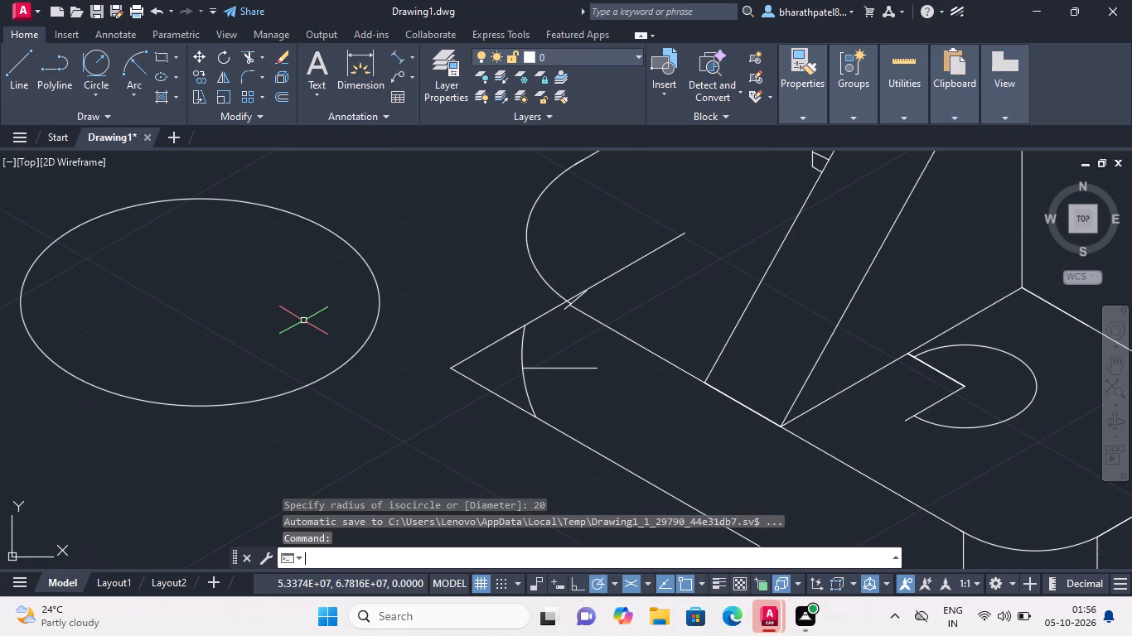
Move the new isocircle by its centre into the far corner formed by the base plate's two lower edges.
{"action": "left_click", "coordinate": [307, 383]}
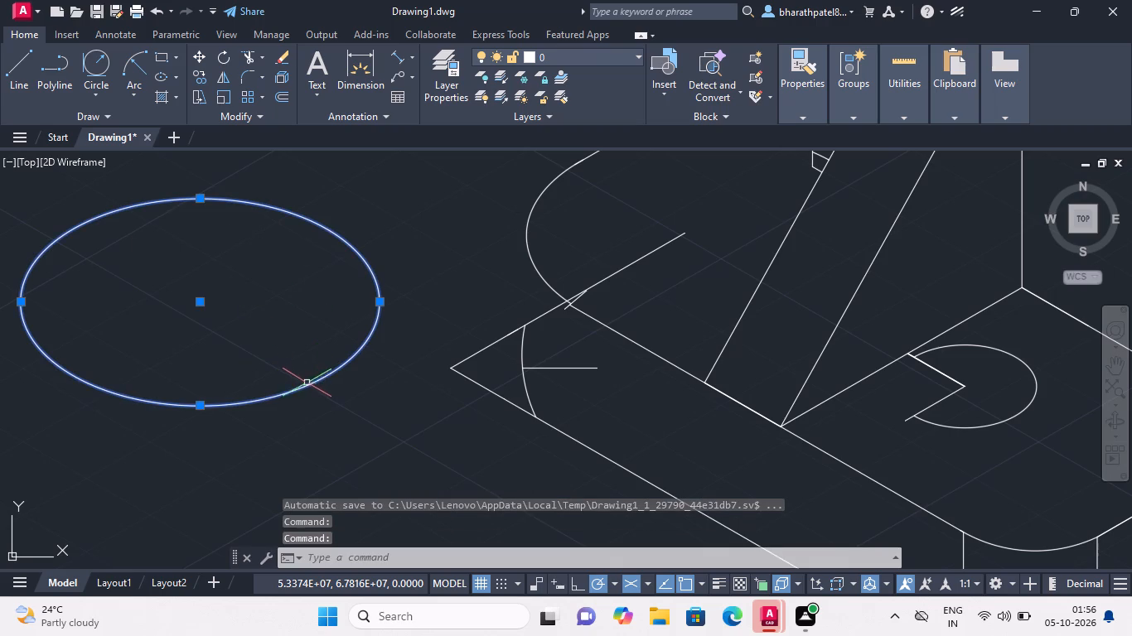
{"action": "left_click_drag", "start_coordinate": [202, 303], "coordinate": [637, 358]}
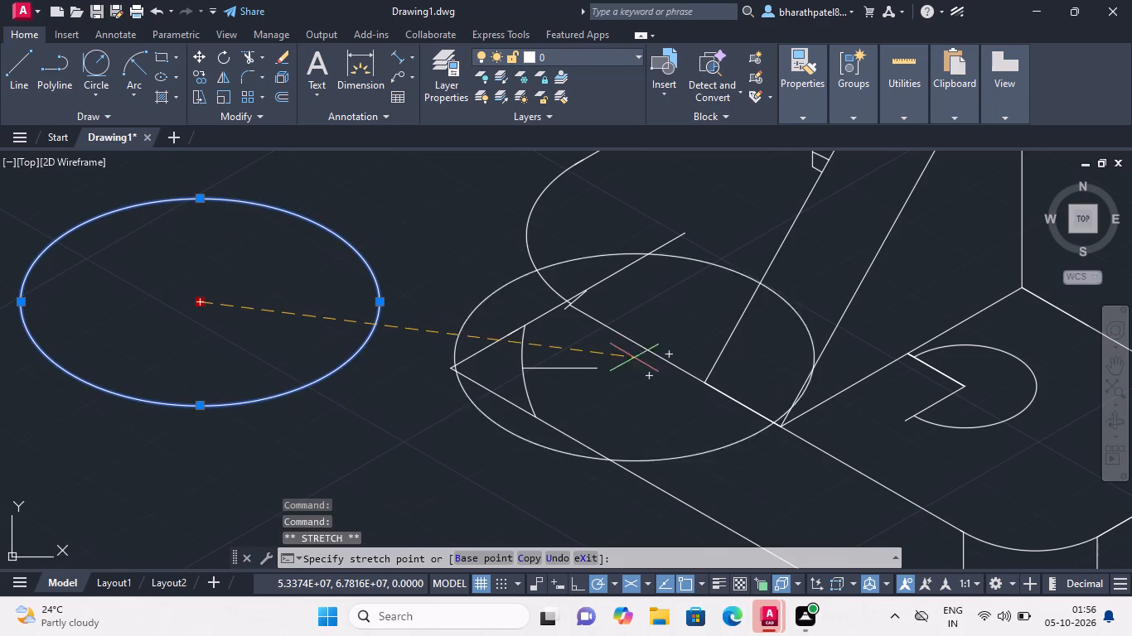
{"action": "left_click_drag", "start_coordinate": [637, 358], "coordinate": [701, 366]}
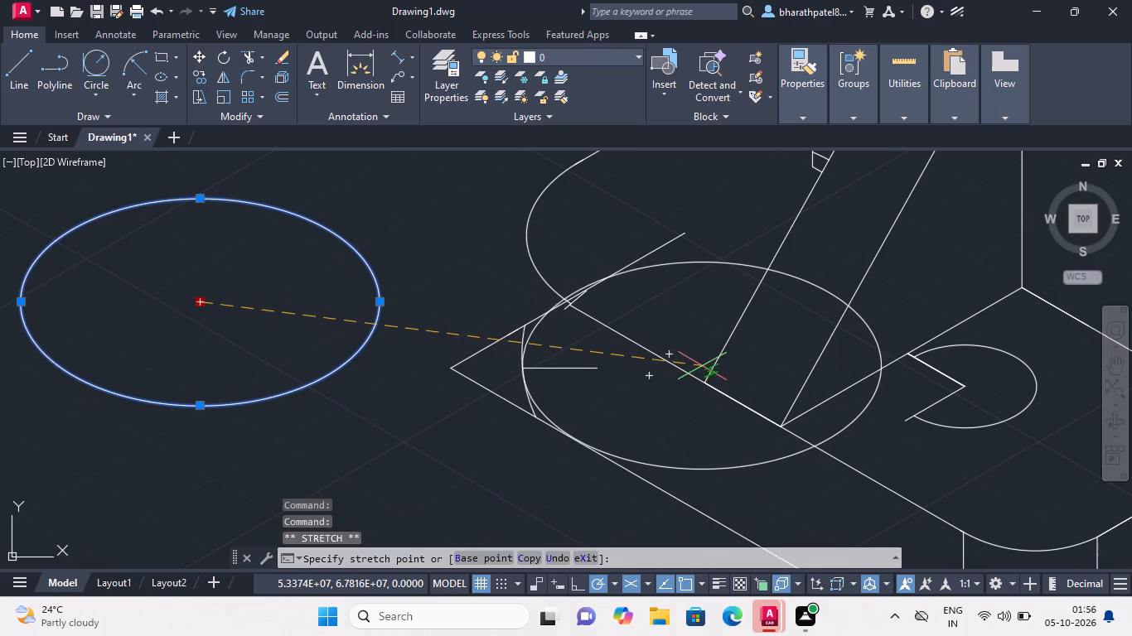
{"action": "left_click_drag", "start_coordinate": [701, 366], "coordinate": [708, 369]}
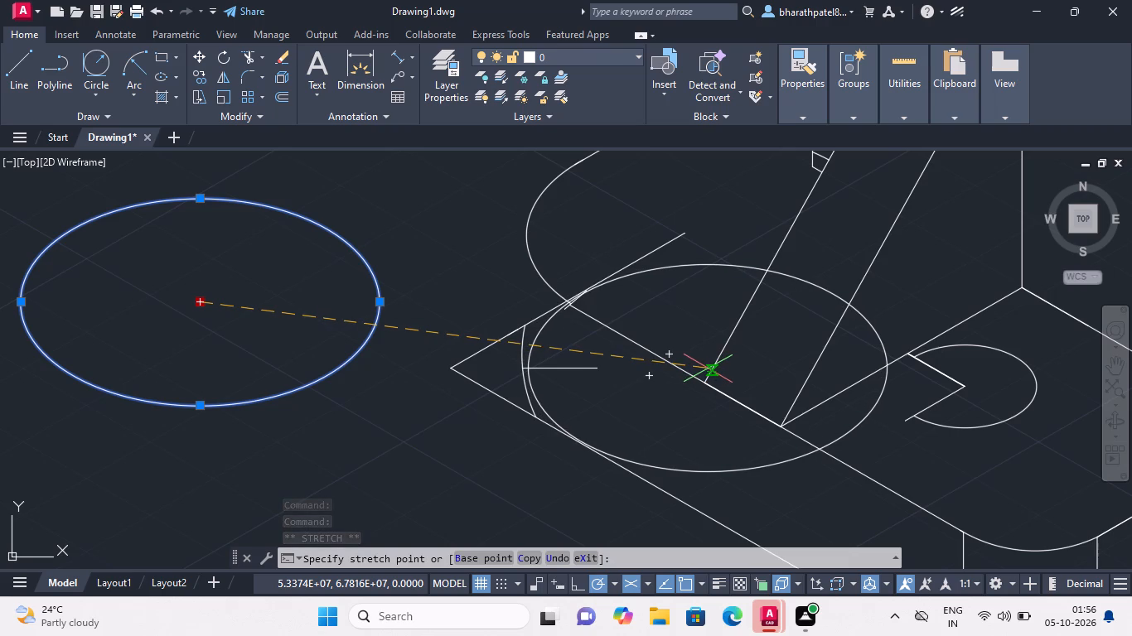
{"action": "left_click_drag", "start_coordinate": [708, 369], "coordinate": [705, 369]}
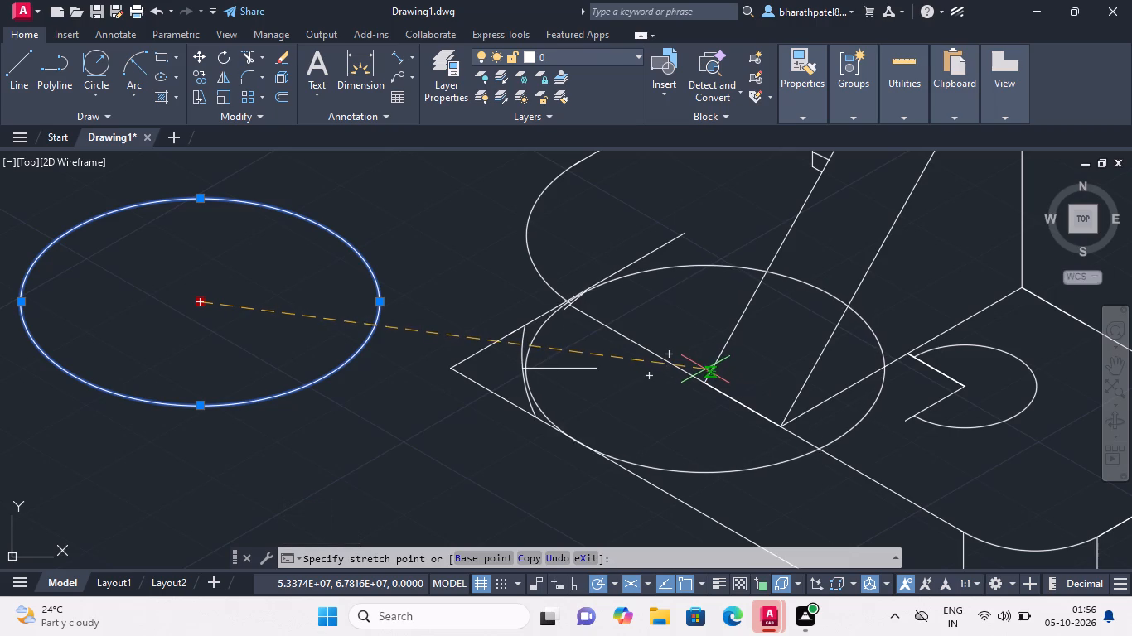
{"action": "left_click_drag", "start_coordinate": [705, 369], "coordinate": [703, 369]}
{"action": "left_click", "coordinate": [703, 369]}
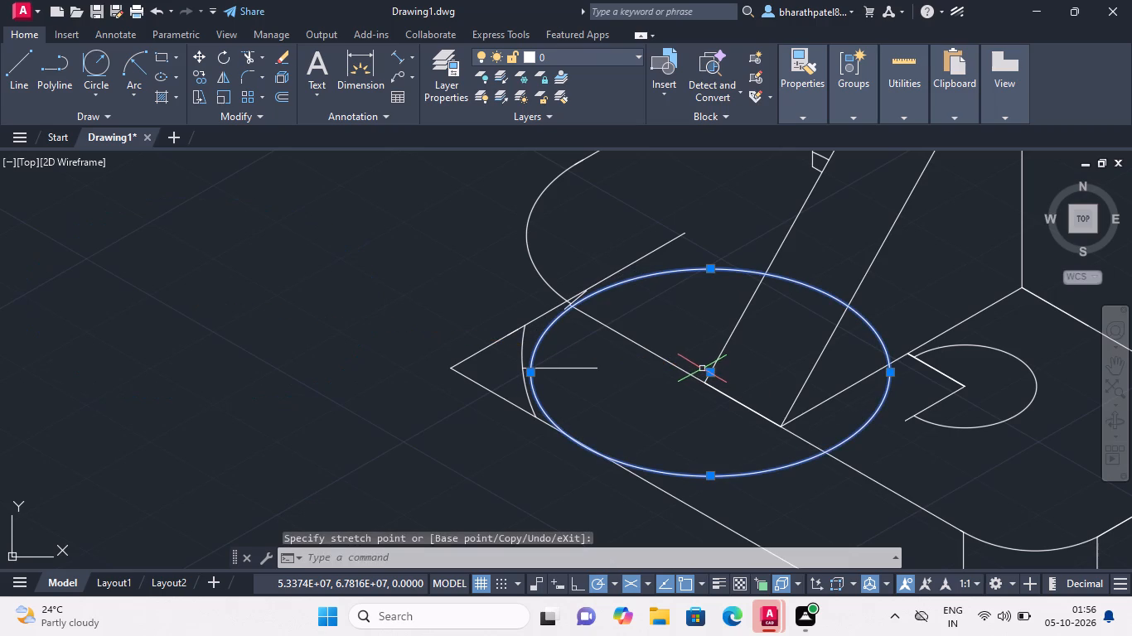
Nudge the isocircle by its centre about 0.54 units along 120° to fit it against both lower edges.
{"action": "scroll", "coordinate": [682, 383], "scroll_direction": "up", "scroll_amount": 4}
{"action": "scroll", "coordinate": [682, 383], "scroll_direction": "down", "scroll_amount": 4}
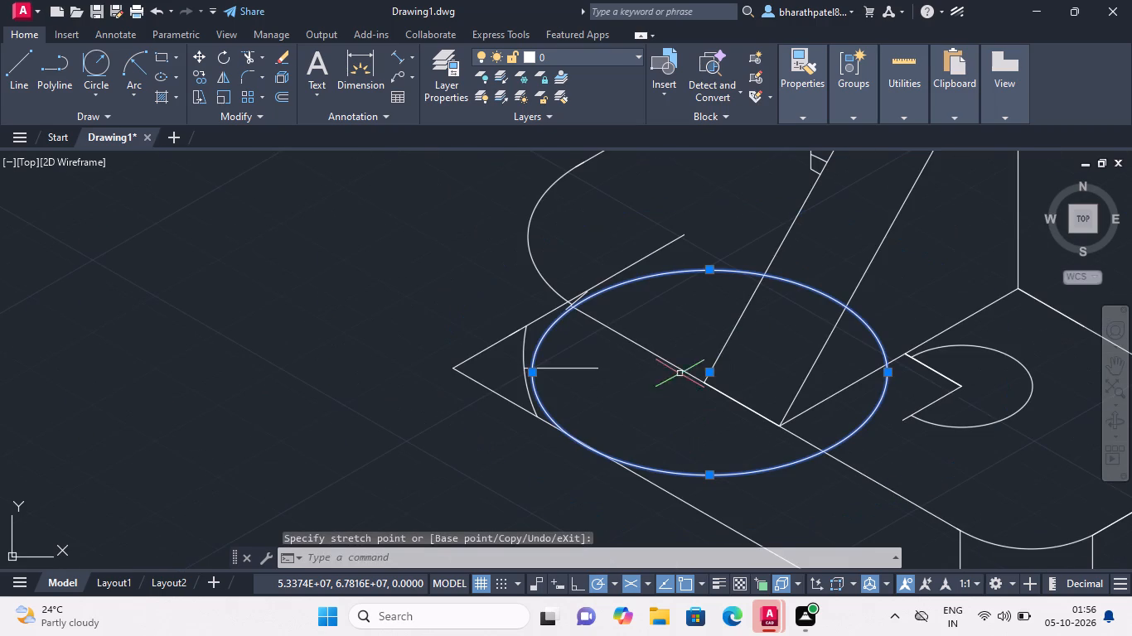
{"action": "left_click", "coordinate": [712, 370]}
{"action": "left_click_drag", "start_coordinate": [712, 370], "coordinate": [709, 367]}
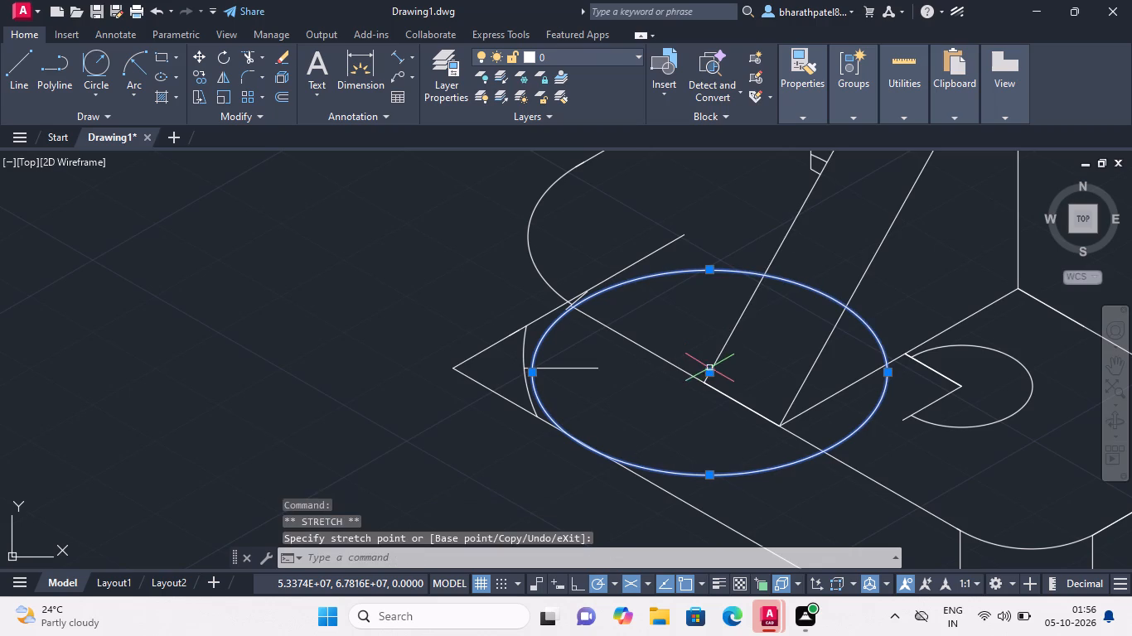
{"action": "left_click_drag", "start_coordinate": [709, 367], "coordinate": [706, 359]}
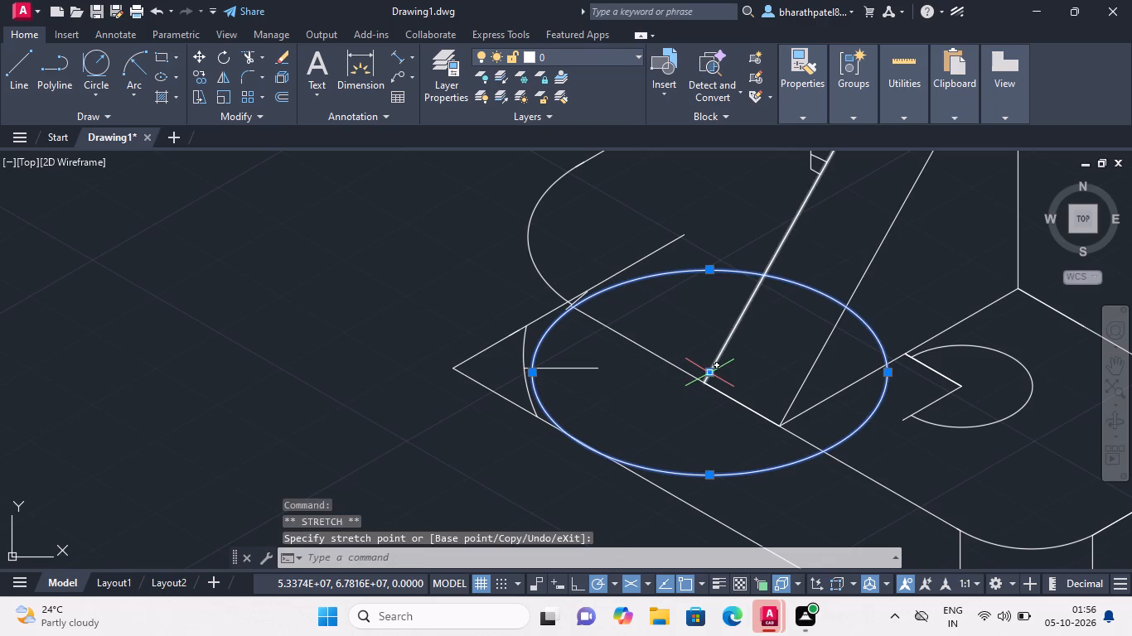
{"action": "scroll", "coordinate": [718, 381], "scroll_direction": "up", "scroll_amount": 3}
{"action": "left_click_drag", "start_coordinate": [680, 350], "coordinate": [667, 340]}
{"action": "left_click", "coordinate": [667, 340]}
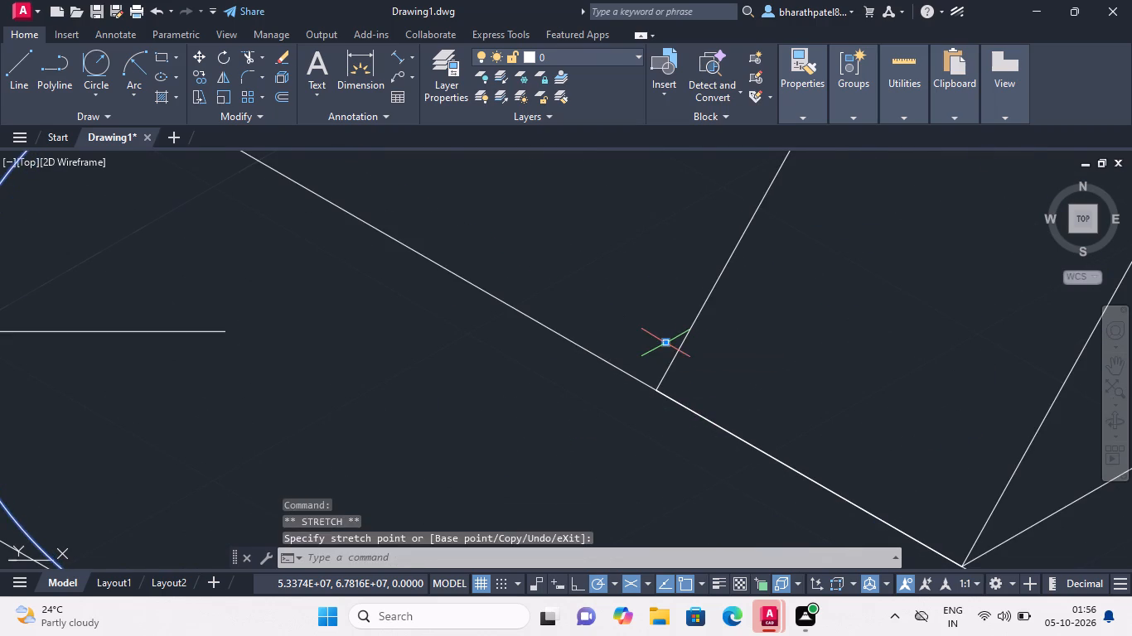
{"action": "scroll", "coordinate": [667, 340], "scroll_direction": "down", "scroll_amount": 3}
{"action": "left_click", "coordinate": [665, 338]}
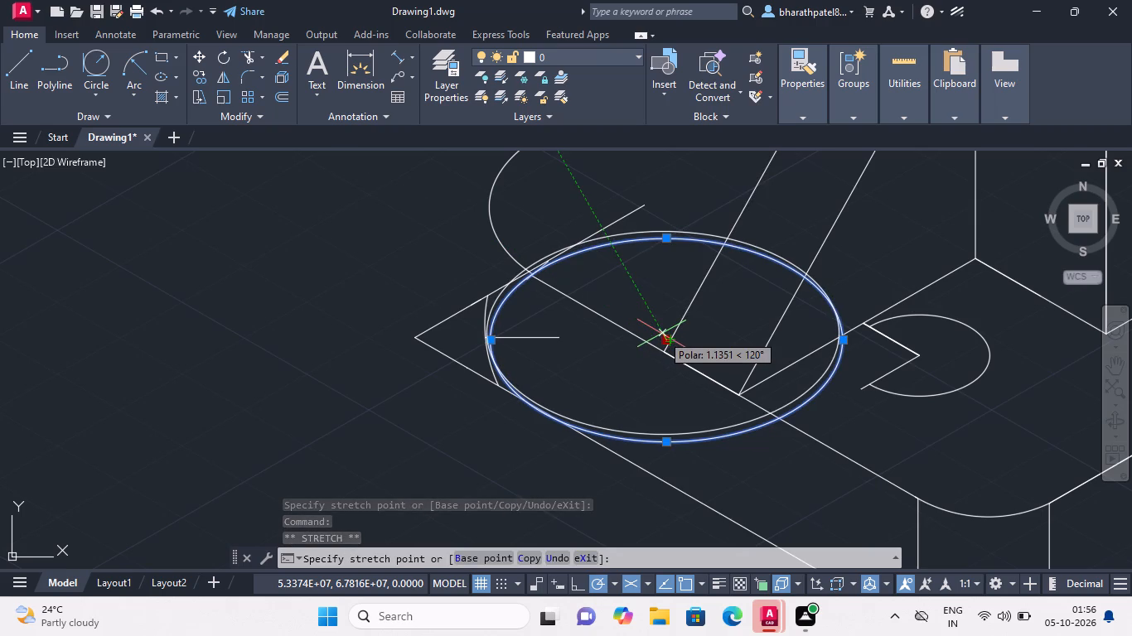
{"action": "scroll", "coordinate": [661, 334], "scroll_direction": "up", "scroll_amount": 3}
{"action": "scroll", "coordinate": [661, 334], "scroll_direction": "down", "scroll_amount": 4}
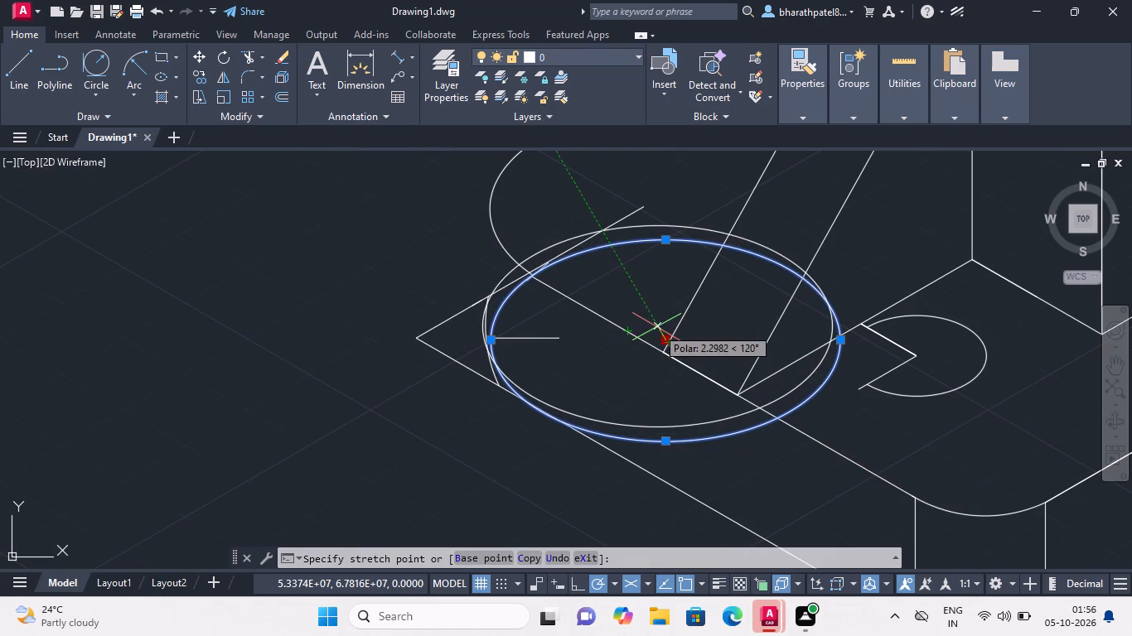
{"action": "scroll", "coordinate": [656, 328], "scroll_direction": "up", "scroll_amount": 1}
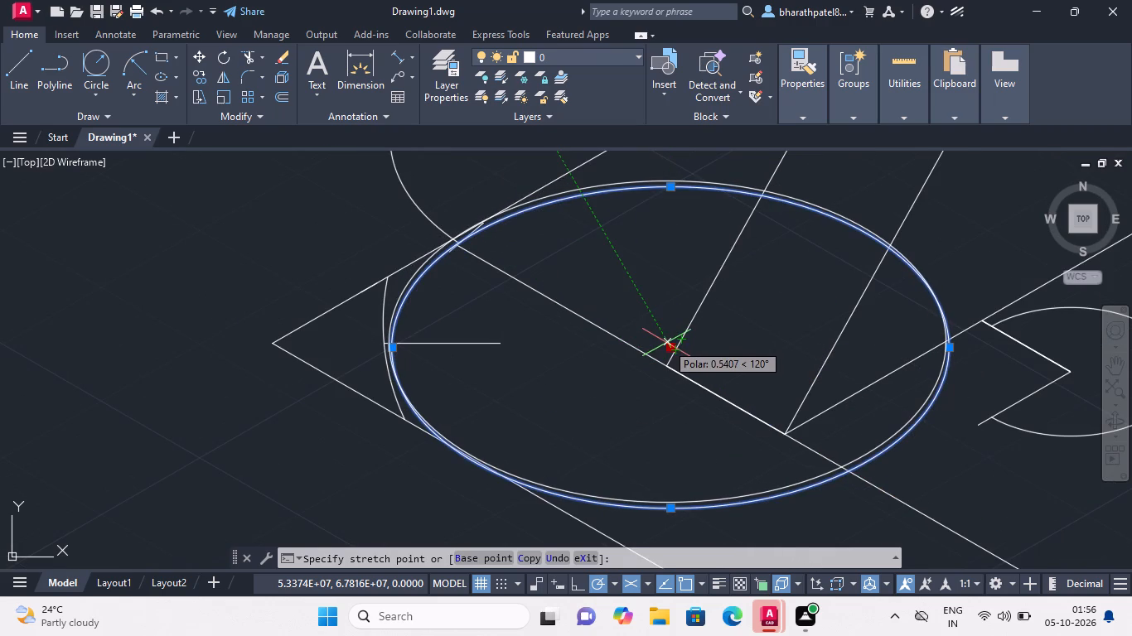
{"action": "left_click", "coordinate": [666, 343]}
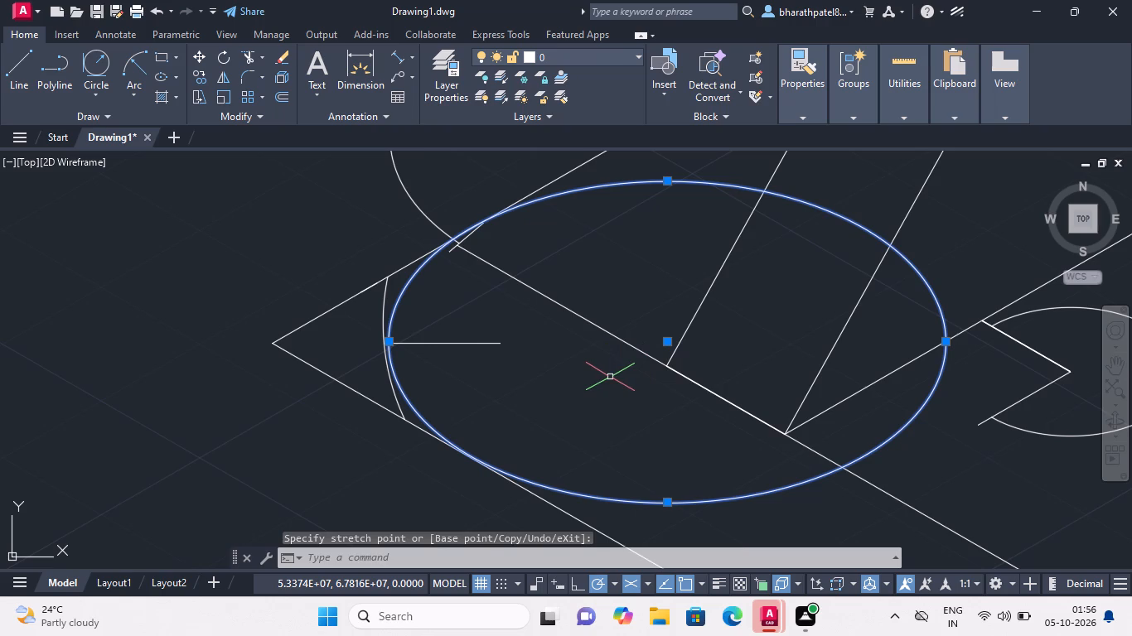
Trim the horizontal helper line inside the isocircle, the short slanted line at the upper edge, and the old small arc across the lower corner.
{"action": "left_click", "coordinate": [247, 56]}
{"action": "left_click", "coordinate": [445, 343]}
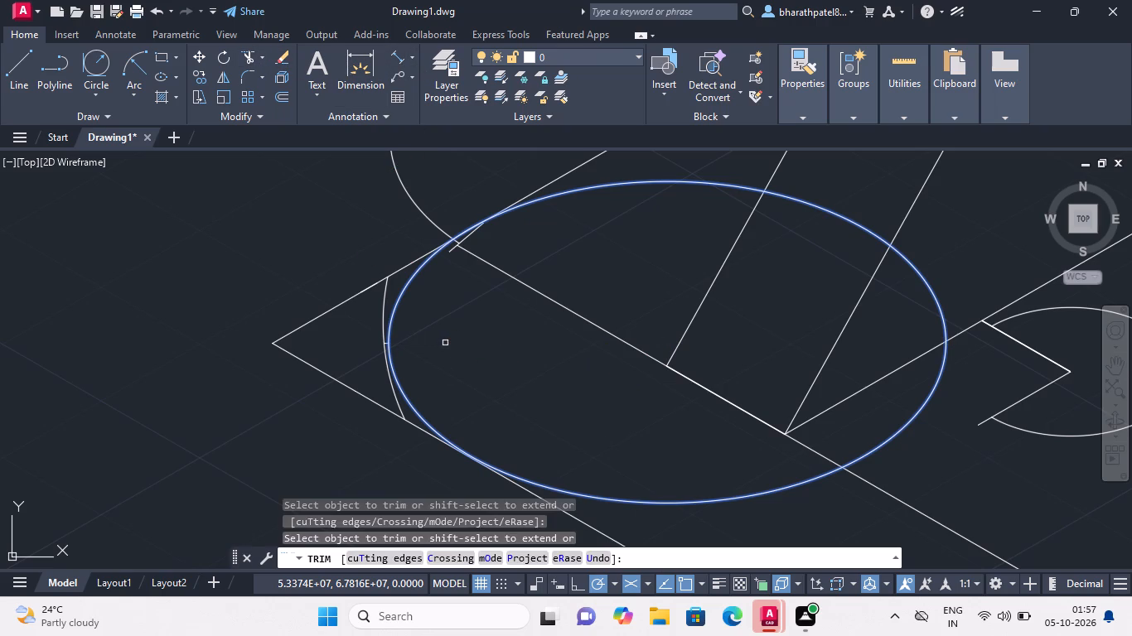
{"action": "scroll", "coordinate": [469, 227], "scroll_direction": "up", "scroll_amount": 3}
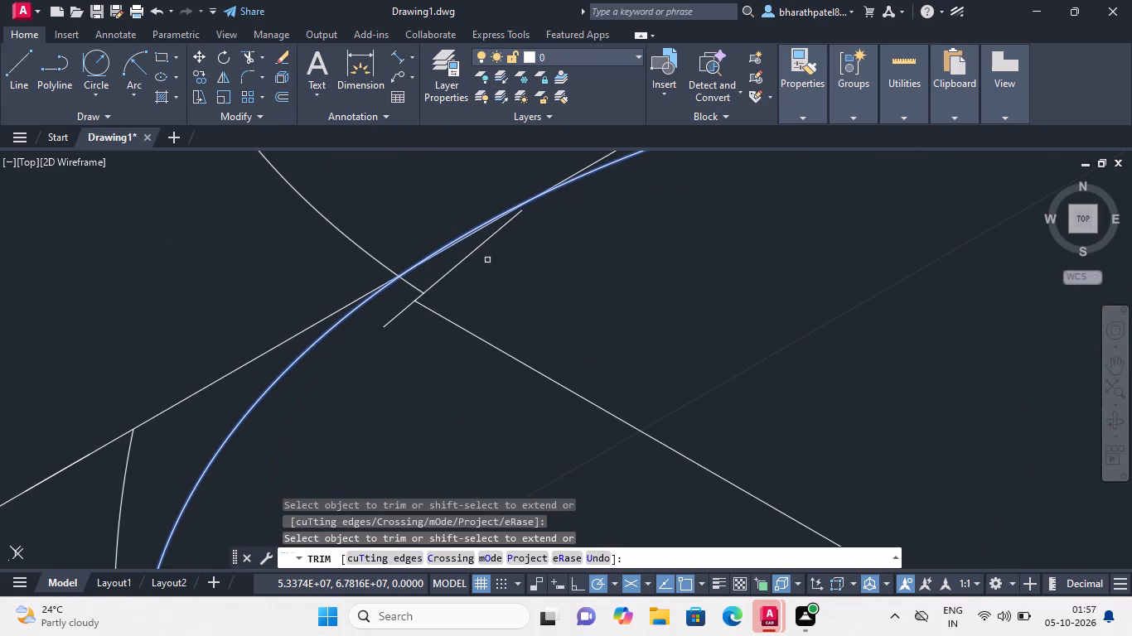
{"action": "left_click", "coordinate": [472, 255]}
{"action": "scroll", "coordinate": [470, 279], "scroll_direction": "down", "scroll_amount": 3}
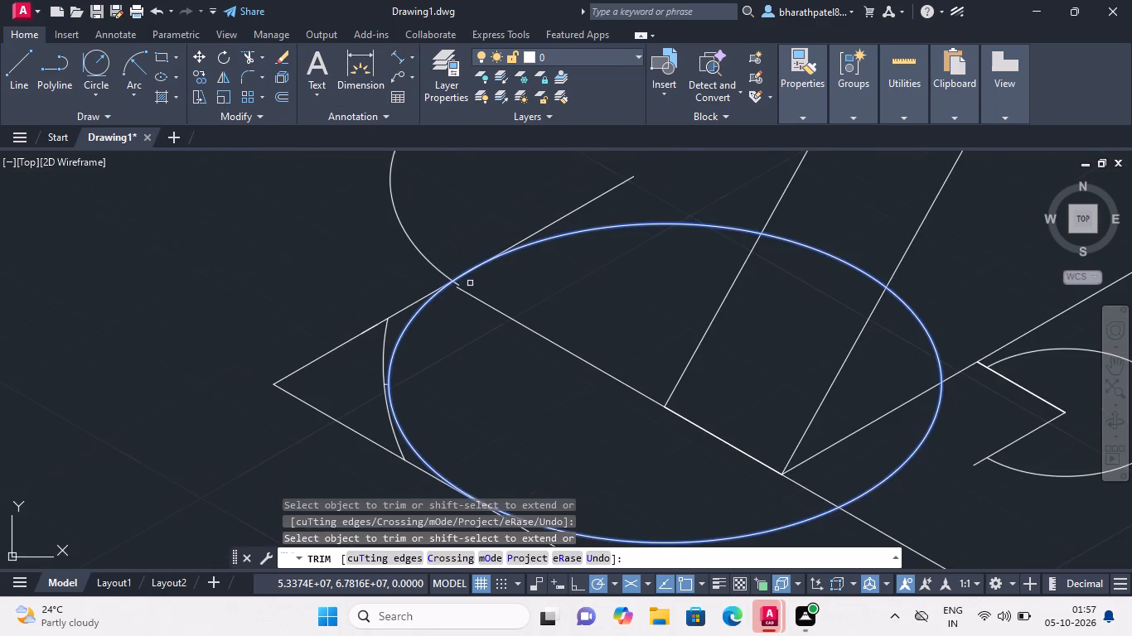
{"action": "scroll", "coordinate": [470, 283], "scroll_direction": "down", "scroll_amount": 3}
{"action": "scroll", "coordinate": [470, 283], "scroll_direction": "up", "scroll_amount": 2}
{"action": "scroll", "coordinate": [470, 283], "scroll_direction": "down", "scroll_amount": 1}
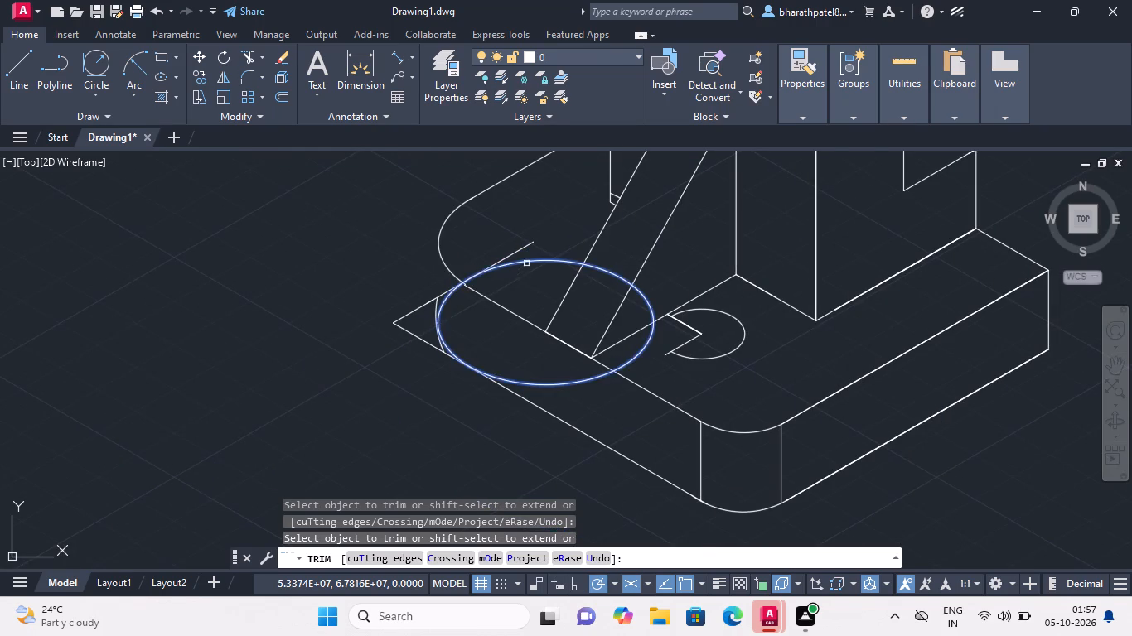
{"action": "scroll", "coordinate": [512, 285], "scroll_direction": "up", "scroll_amount": 2}
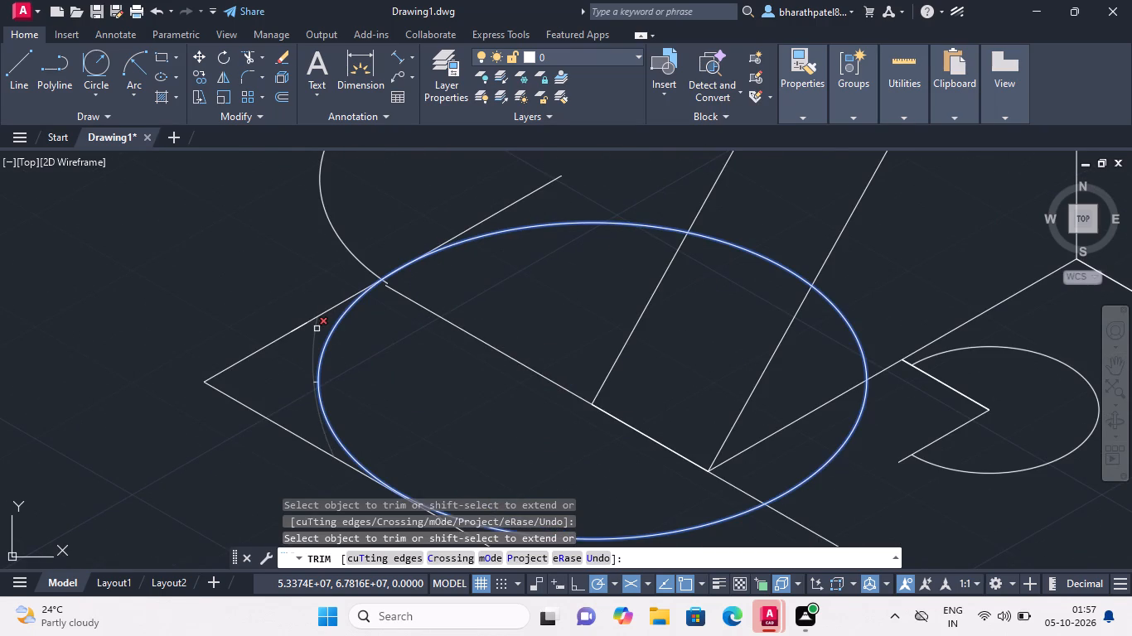
{"action": "left_click", "coordinate": [317, 329]}
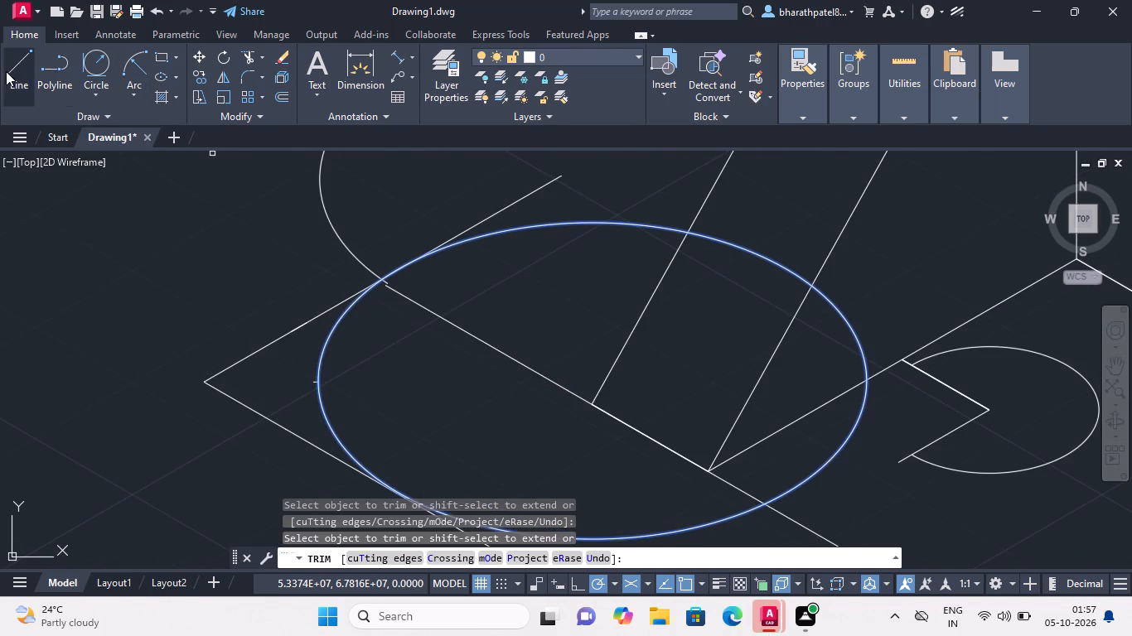
Draw a short slanted line across the point where the isocircle meets the base plate's lower front edge.
{"action": "left_click", "coordinate": [6, 72]}
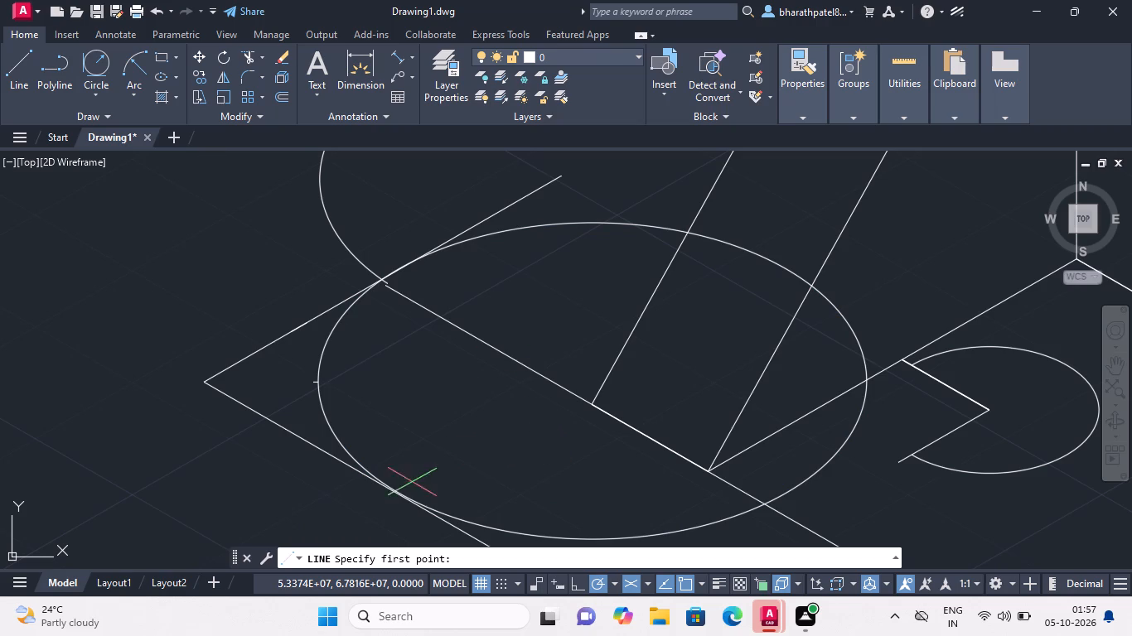
{"action": "scroll", "coordinate": [390, 498], "scroll_direction": "up", "scroll_amount": 5}
{"action": "left_click", "coordinate": [447, 364]}
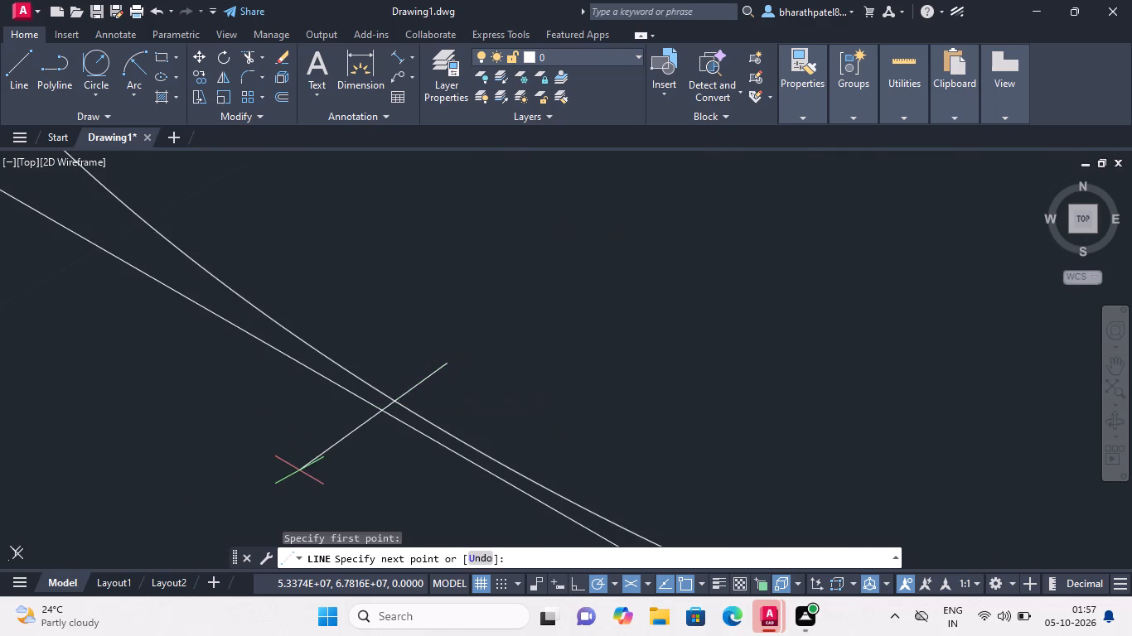
{"action": "left_click", "coordinate": [298, 475]}
{"action": "key", "text": "Escape"}
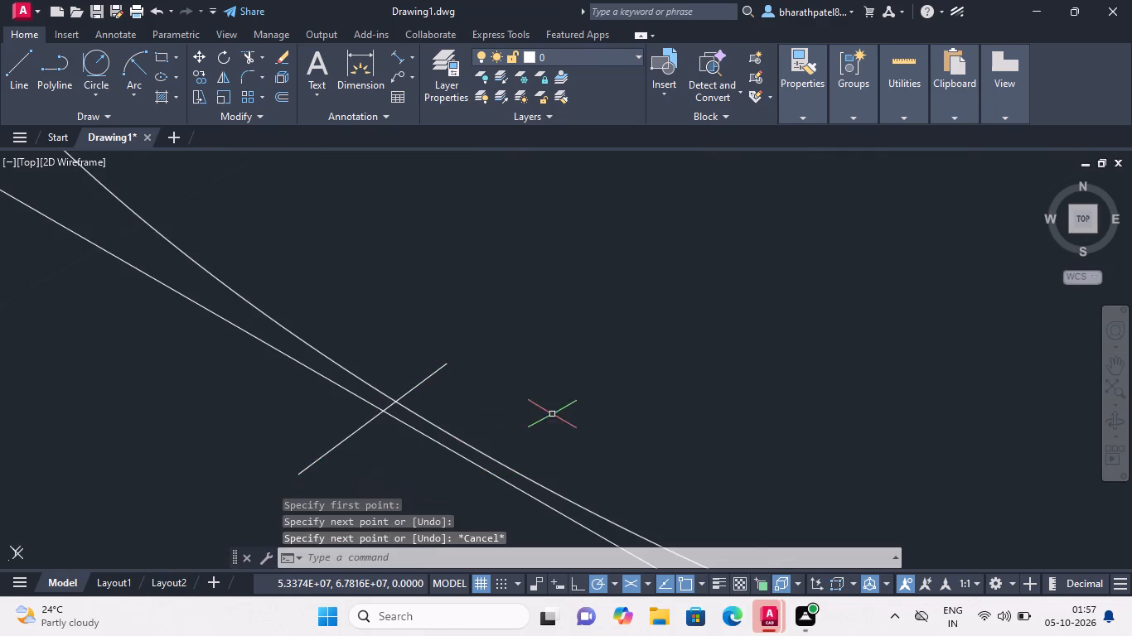
Draw a short slanted line across the point where the isocircle meets the base plate's other lower edge.
{"action": "scroll", "coordinate": [548, 415], "scroll_direction": "down", "scroll_amount": 7}
{"action": "scroll", "coordinate": [593, 331], "scroll_direction": "up", "scroll_amount": 3}
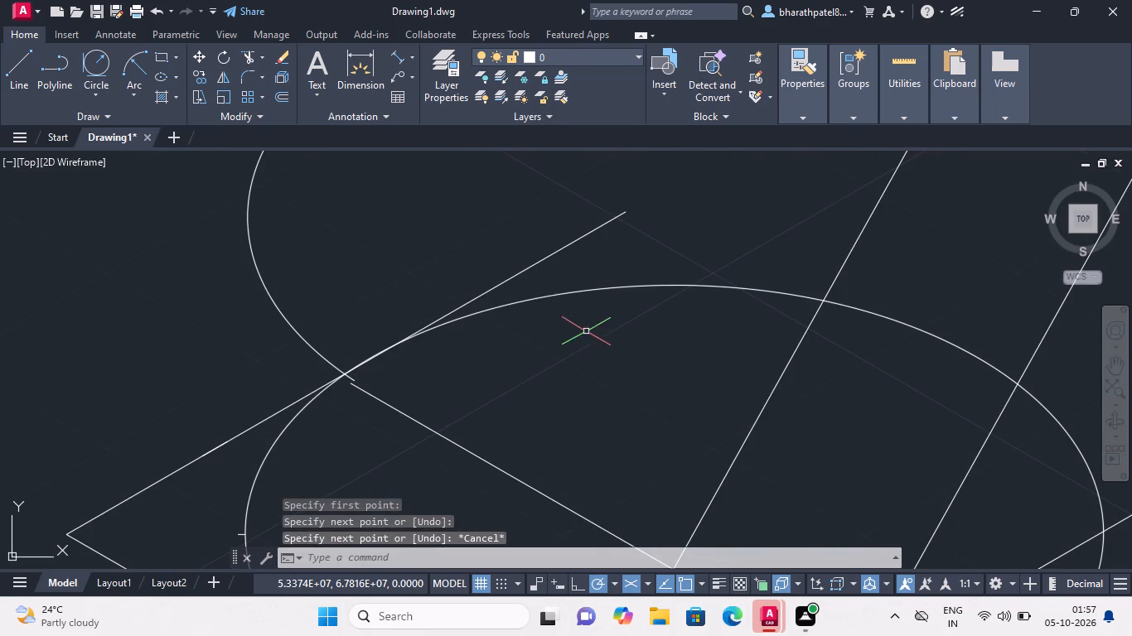
{"action": "left_click", "coordinate": [16, 58]}
{"action": "left_click", "coordinate": [320, 370]}
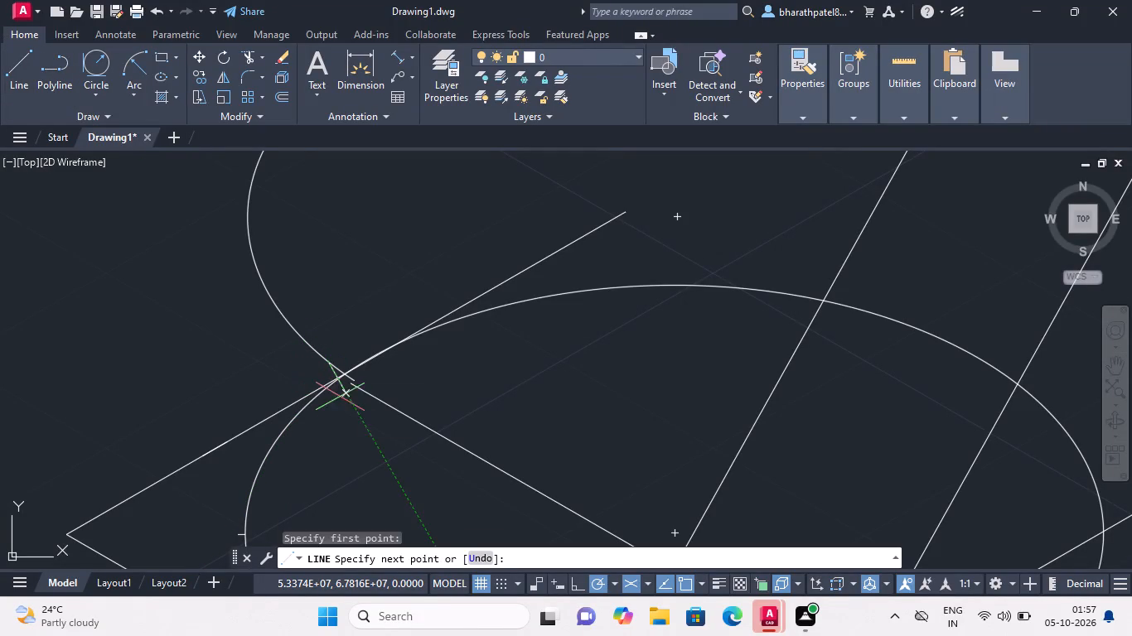
{"action": "left_click", "coordinate": [345, 407]}
{"action": "key", "text": "Escape"}
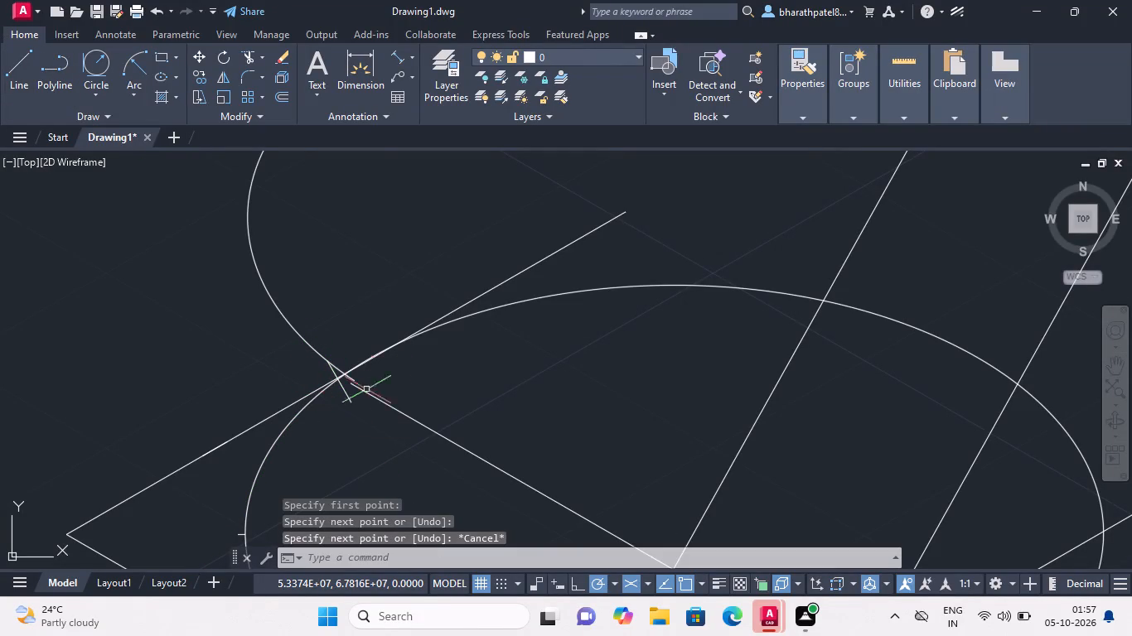
Trim the isocircle down to its outer corner arc, plus the edge line's overhang and the short slanted line's lower end.
{"action": "scroll", "coordinate": [484, 272], "scroll_direction": "down", "scroll_amount": 3}
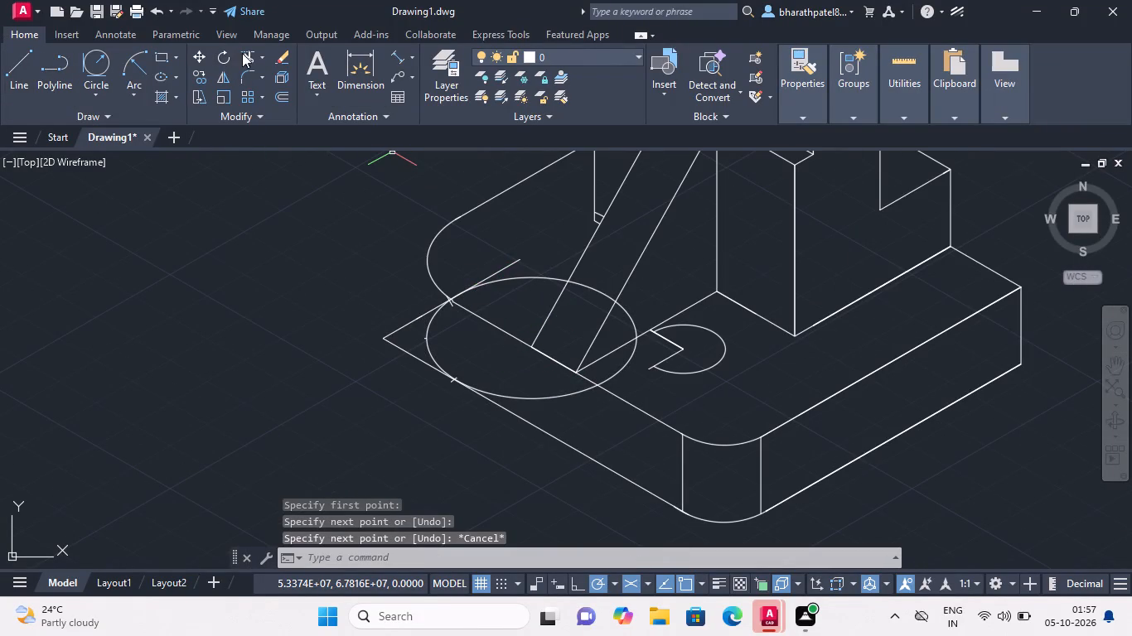
{"action": "left_click", "coordinate": [249, 55]}
{"action": "left_click", "coordinate": [510, 399]}
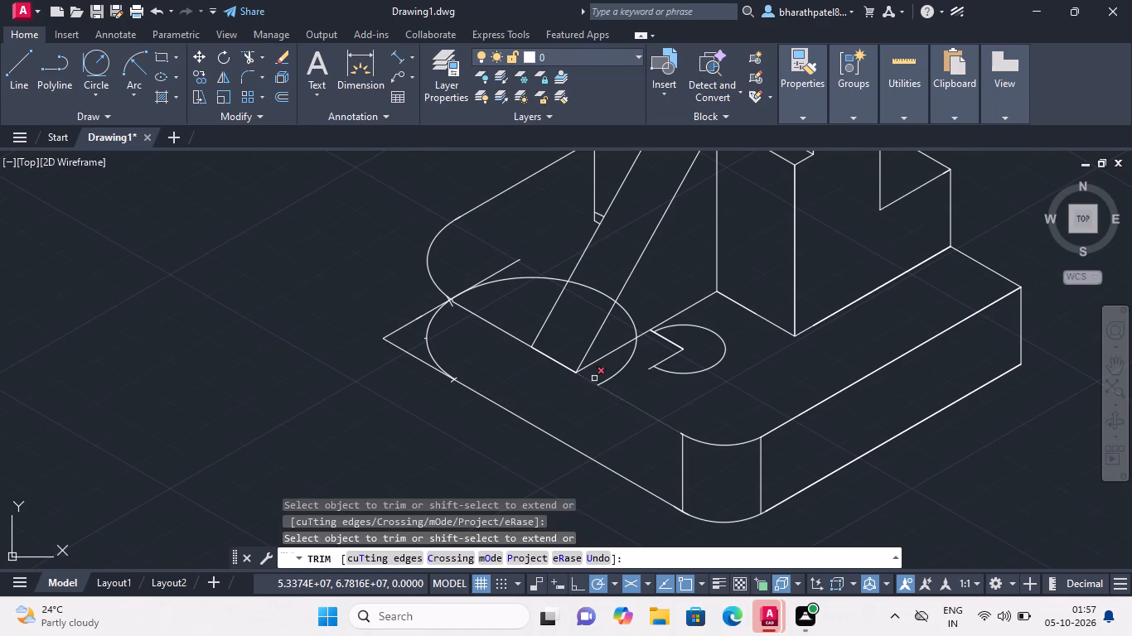
{"action": "left_click", "coordinate": [615, 373]}
{"action": "left_click", "coordinate": [629, 311]}
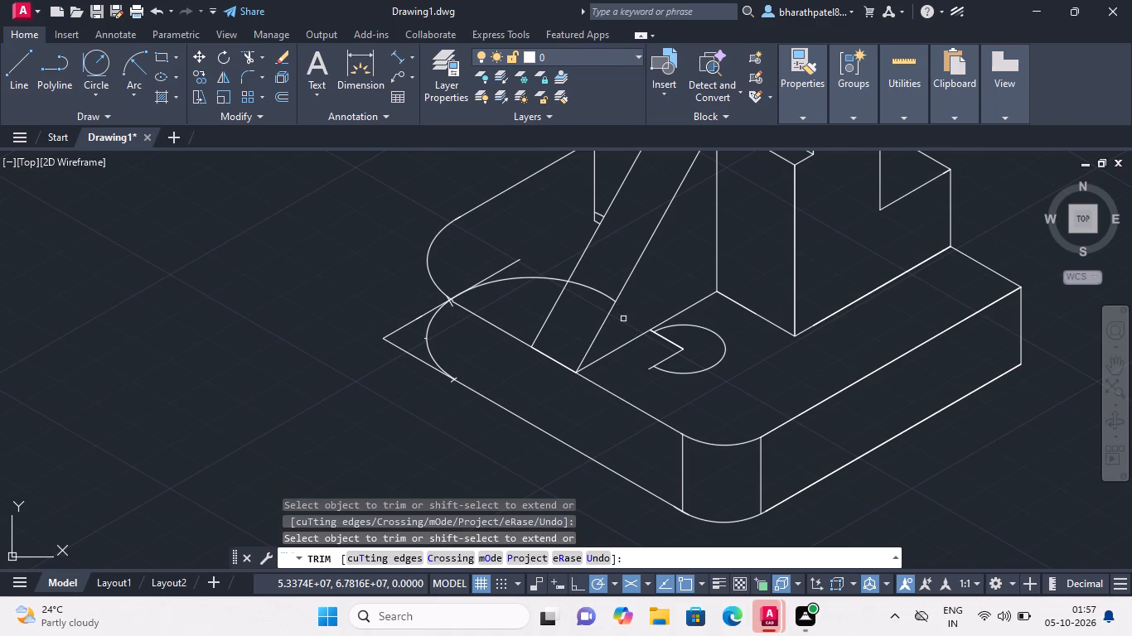
{"action": "left_click", "coordinate": [589, 274]}
{"action": "left_click", "coordinate": [583, 311]}
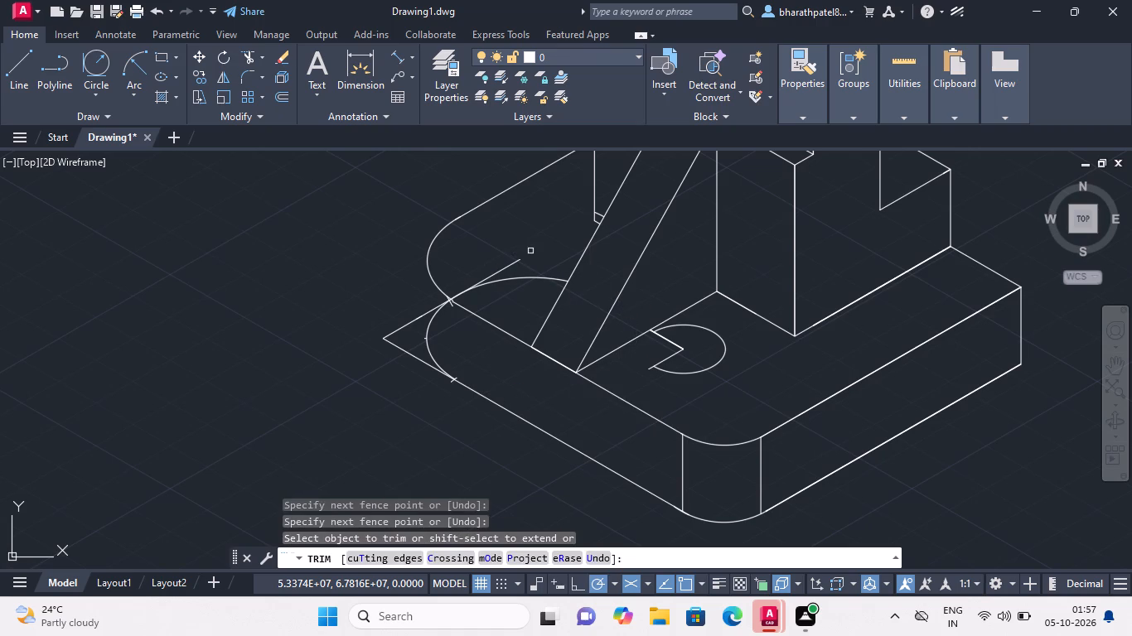
{"action": "left_click", "coordinate": [535, 251]}
{"action": "left_click", "coordinate": [532, 292]}
{"action": "left_click", "coordinate": [472, 266]}
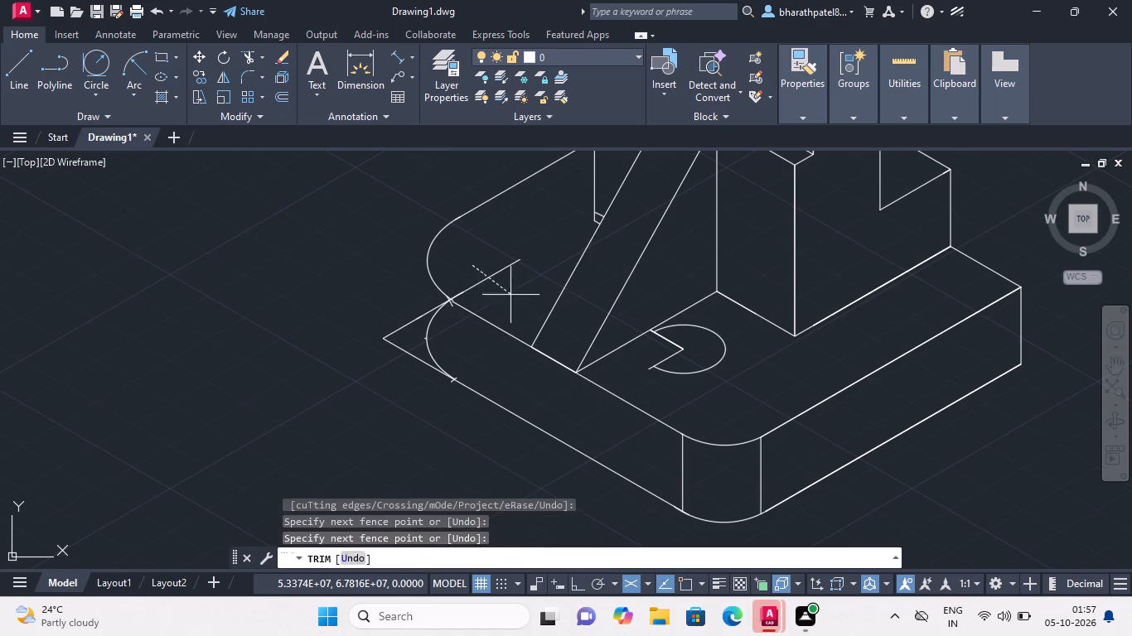
{"action": "left_click", "coordinate": [520, 306]}
{"action": "left_click", "coordinate": [460, 294]}
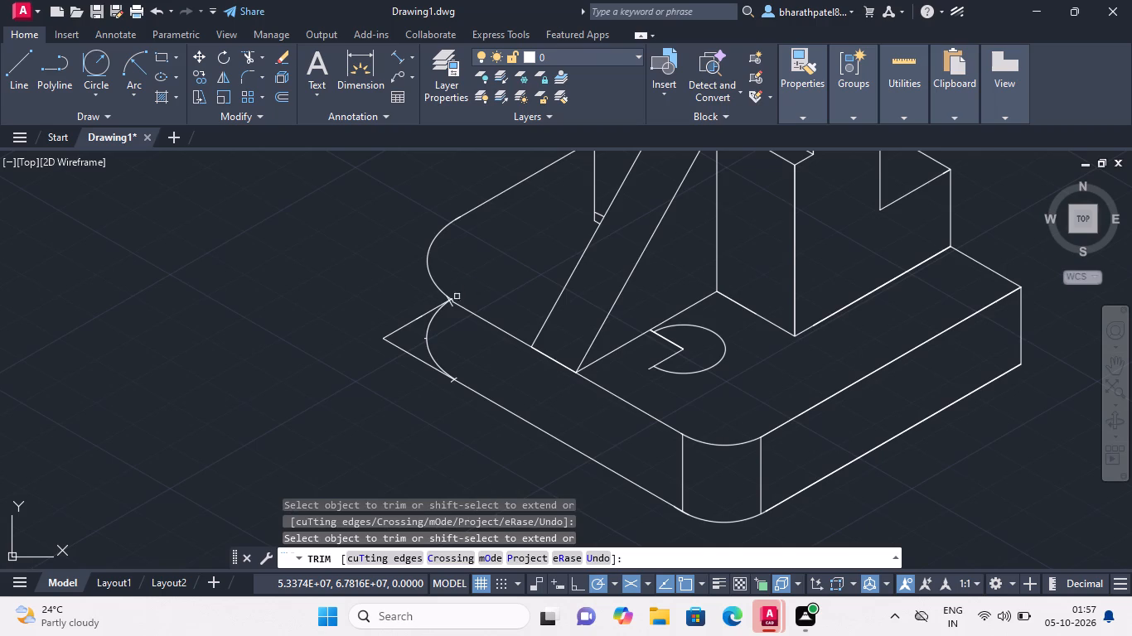
{"action": "scroll", "coordinate": [450, 304], "scroll_direction": "up", "scroll_amount": 3}
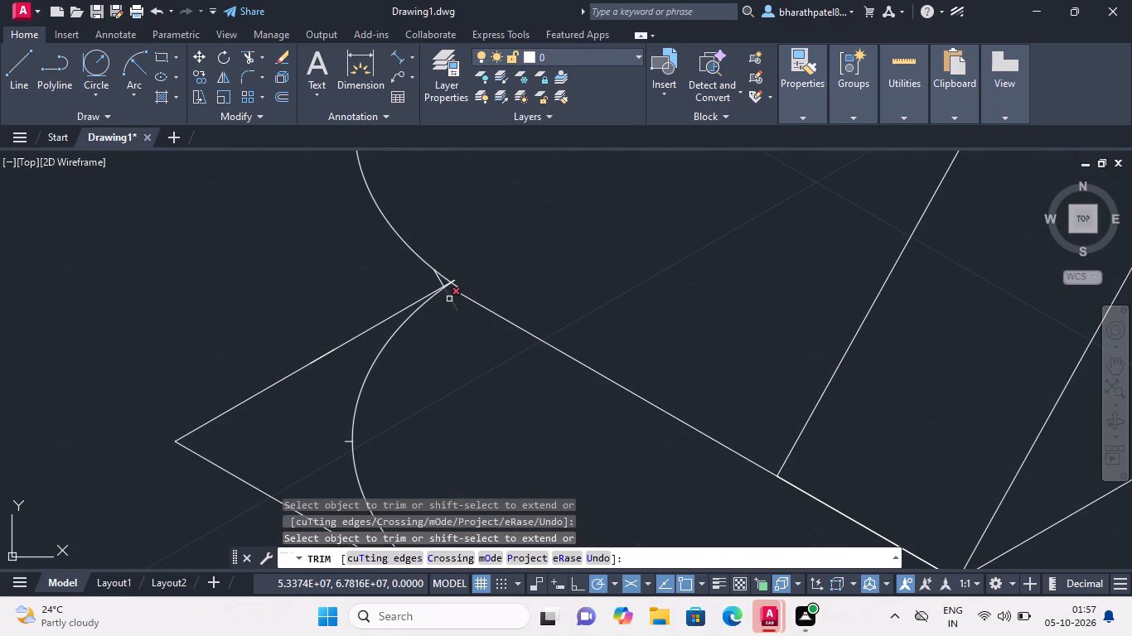
{"action": "left_click", "coordinate": [449, 299]}
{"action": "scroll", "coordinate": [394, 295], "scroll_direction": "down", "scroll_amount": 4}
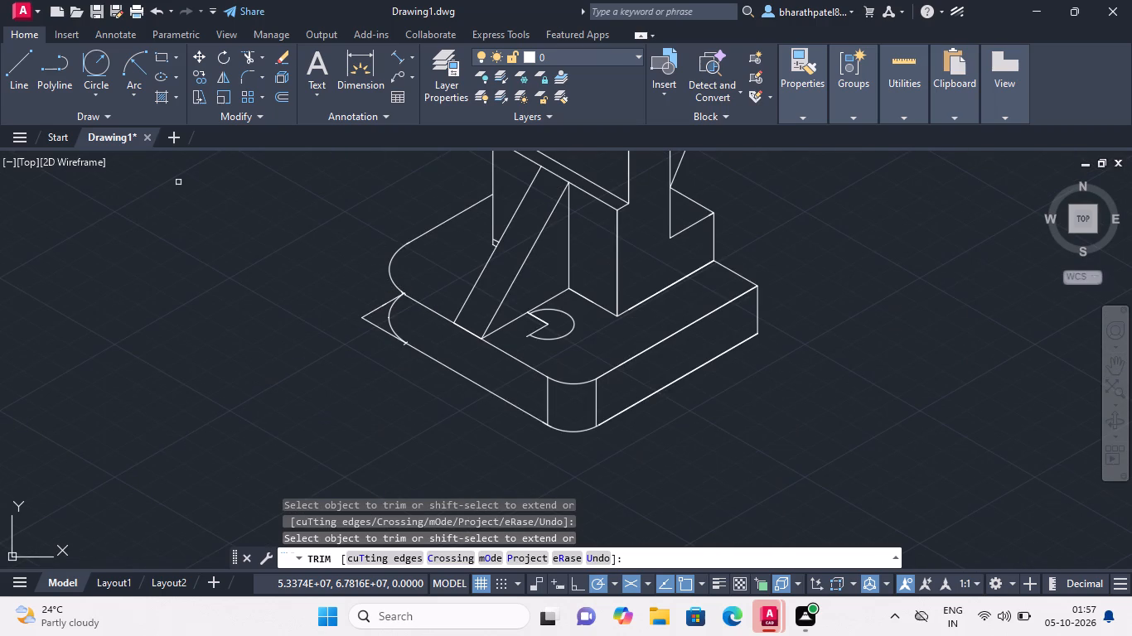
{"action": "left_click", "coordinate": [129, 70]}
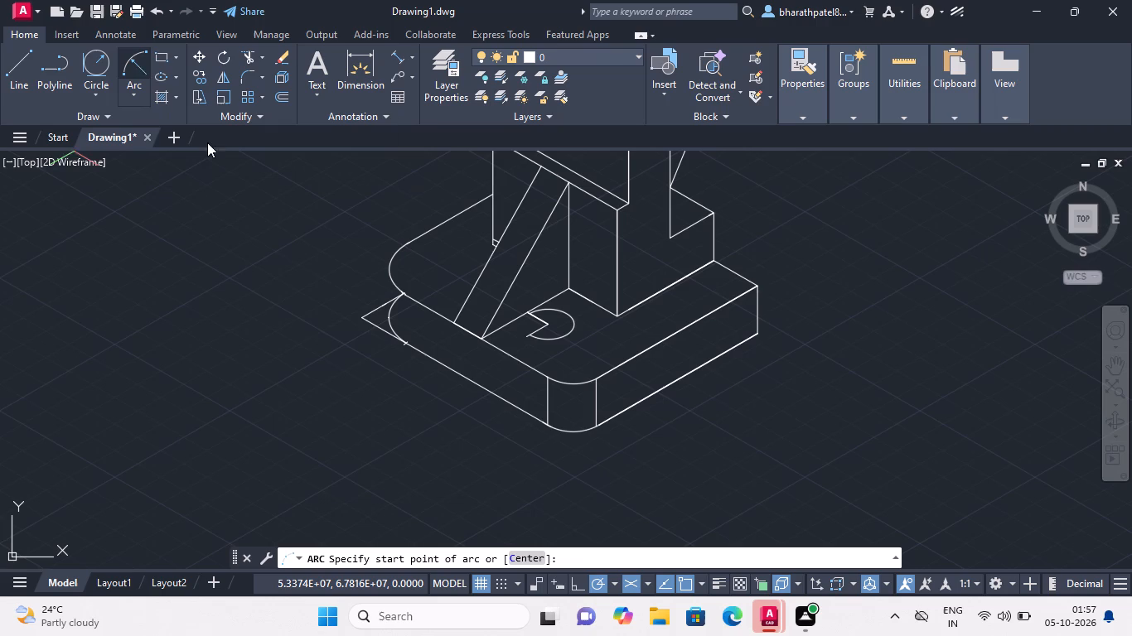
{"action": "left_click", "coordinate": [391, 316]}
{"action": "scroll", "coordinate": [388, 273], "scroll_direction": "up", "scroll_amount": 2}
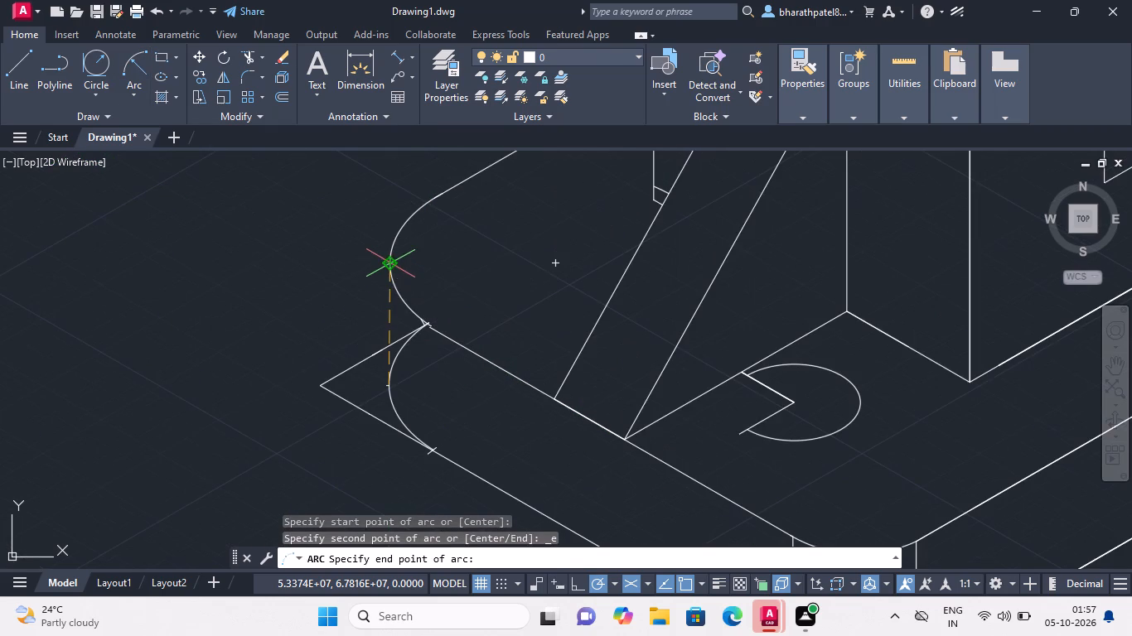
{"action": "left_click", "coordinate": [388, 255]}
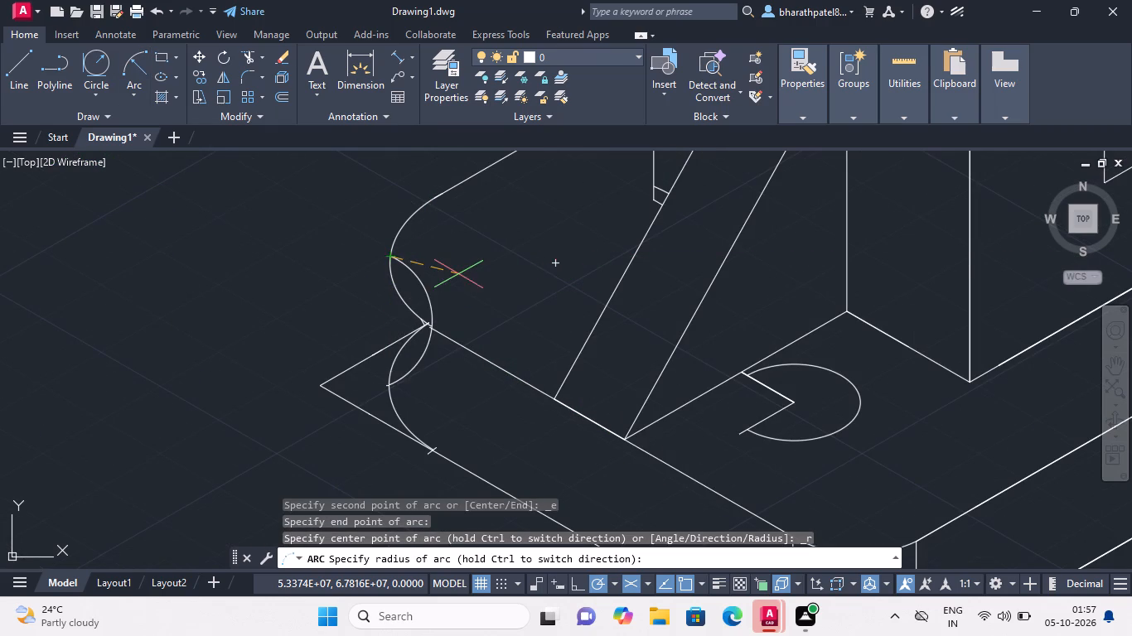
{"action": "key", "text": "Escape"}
Draw a shallow start-end-radius arc joining the outermost points of the far corner's upper and lower arcs, bulging outward.
{"action": "left_click", "coordinate": [143, 67]}
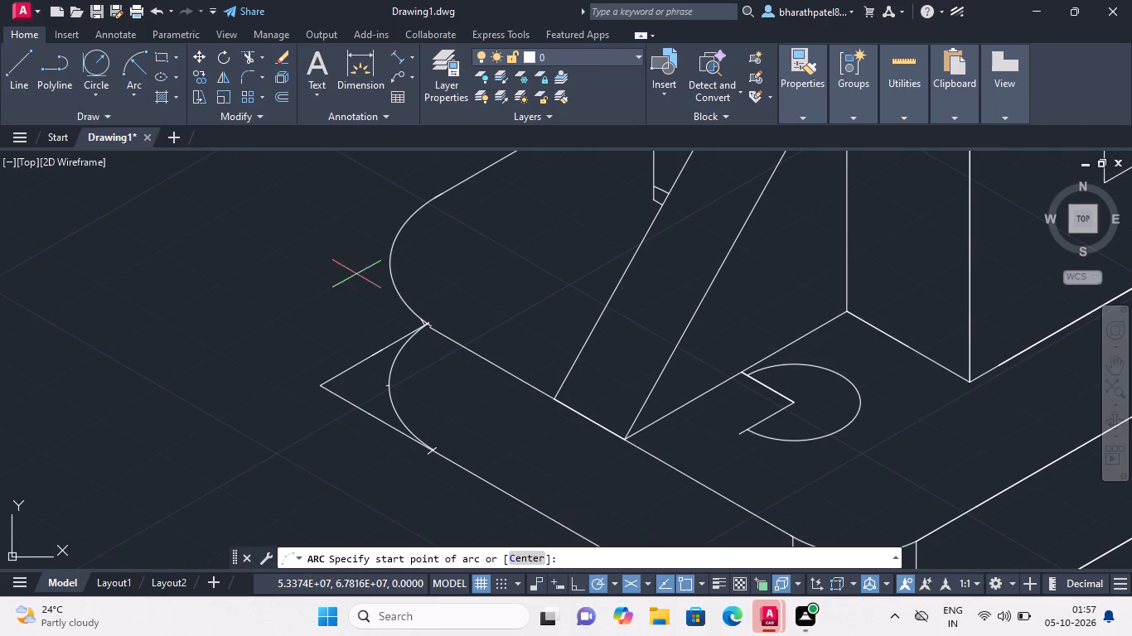
{"action": "left_click", "coordinate": [388, 260]}
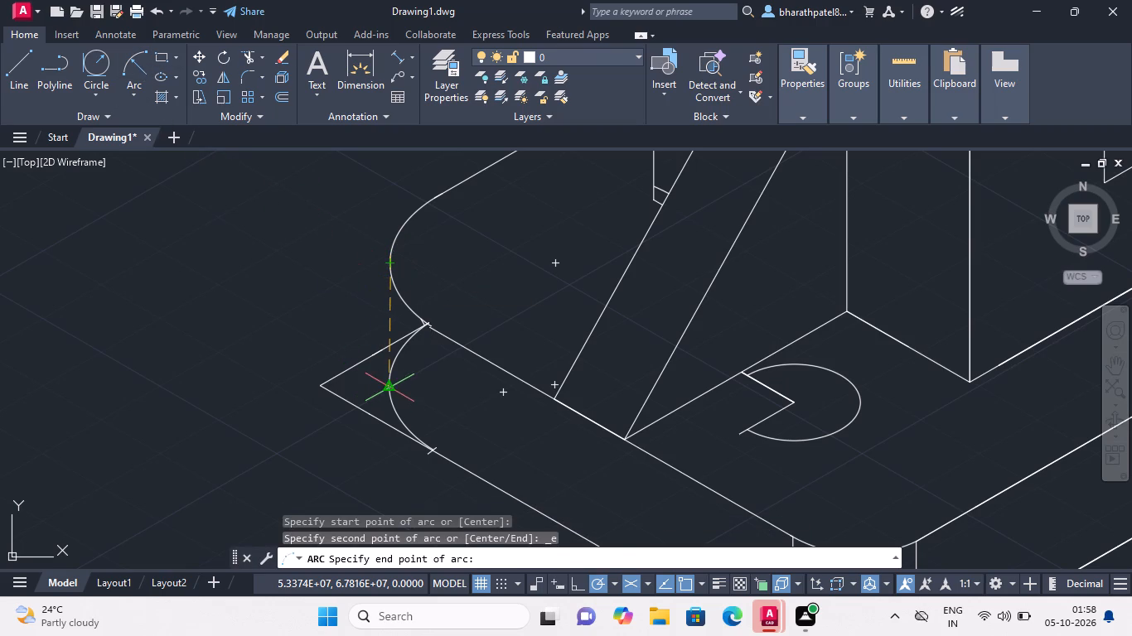
{"action": "left_click", "coordinate": [389, 393]}
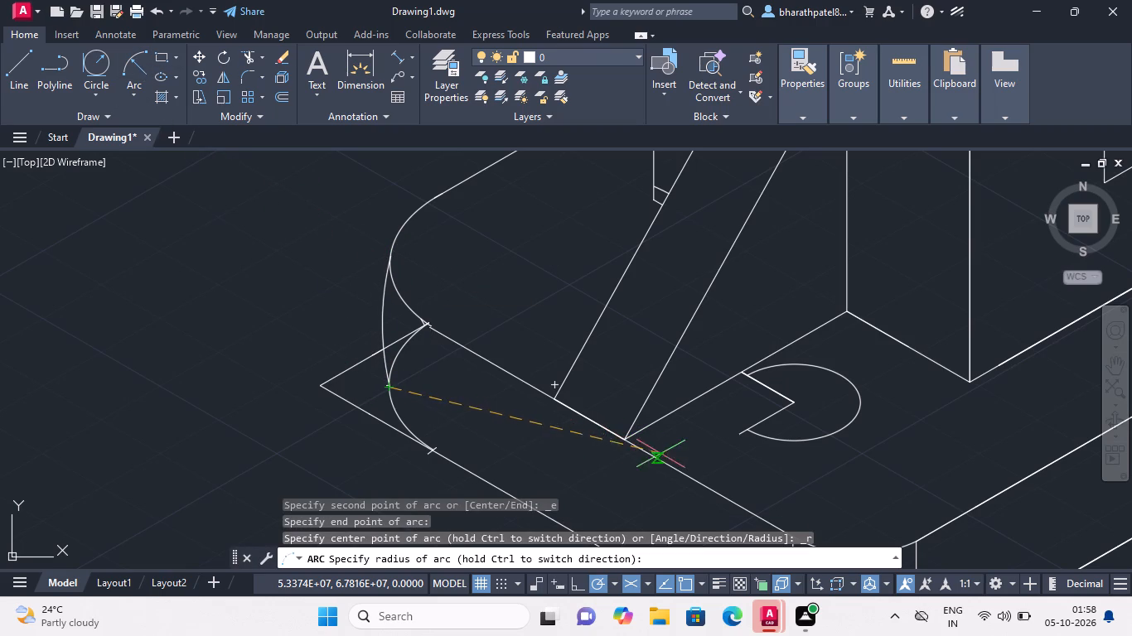
{"action": "left_click", "coordinate": [713, 459]}
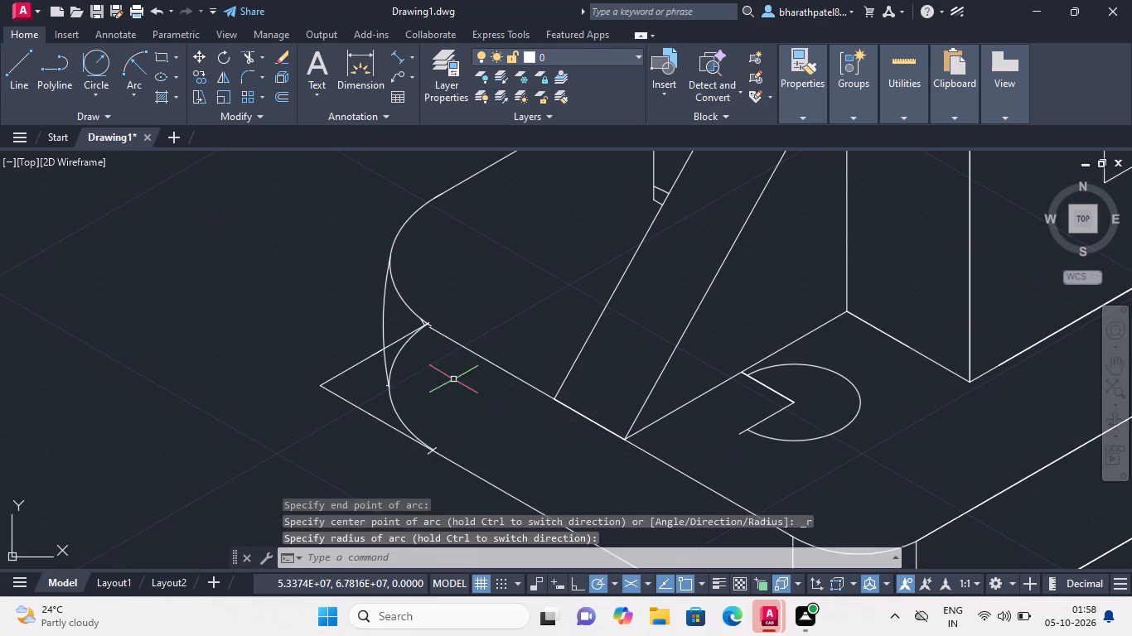
Trim the lower arc's upper half, the corner lines around the new connecting arc, and the small tick at its lower end.
{"action": "left_click", "coordinate": [247, 59]}
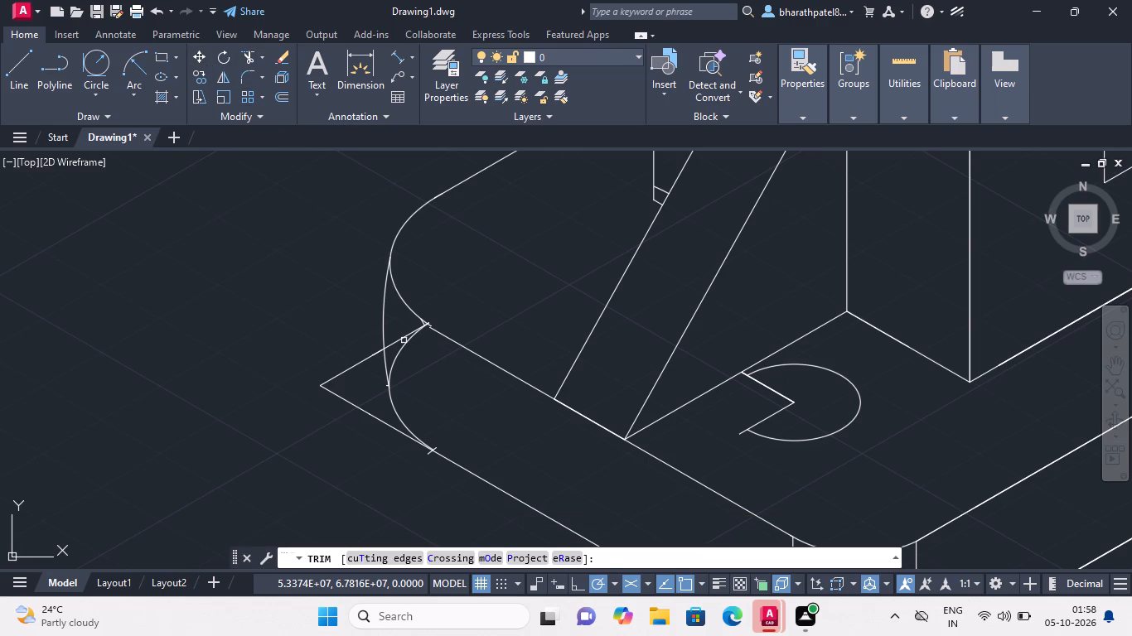
{"action": "left_click", "coordinate": [404, 337]}
{"action": "double_click", "coordinate": [406, 344]}
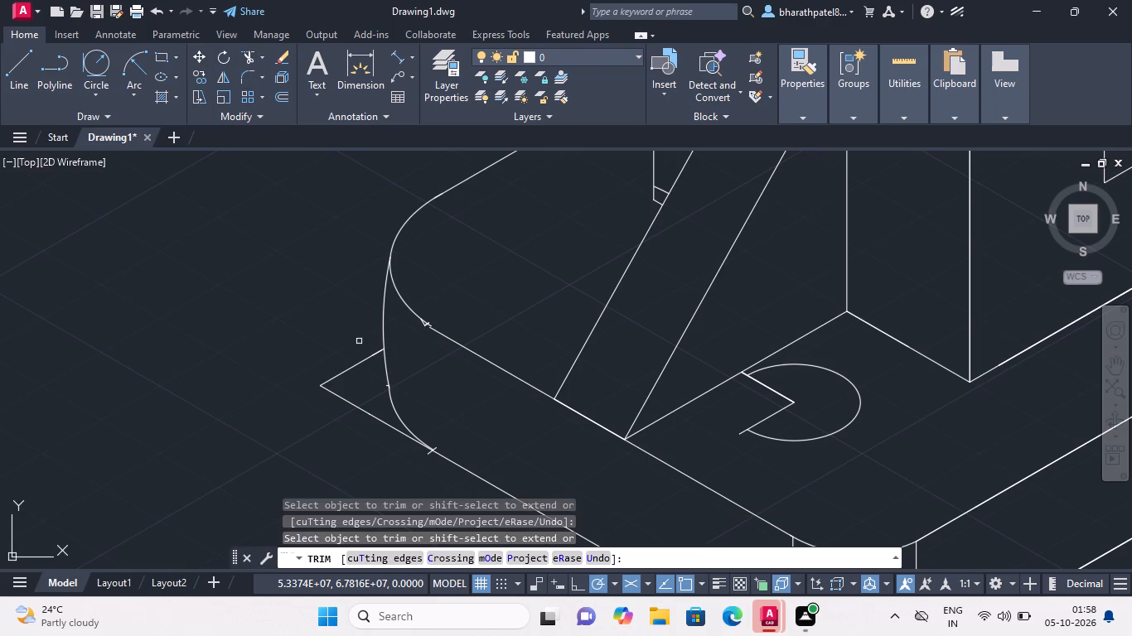
{"action": "left_click", "coordinate": [356, 333]}
{"action": "left_click", "coordinate": [370, 434]}
{"action": "scroll", "coordinate": [379, 406], "scroll_direction": "up", "scroll_amount": 4}
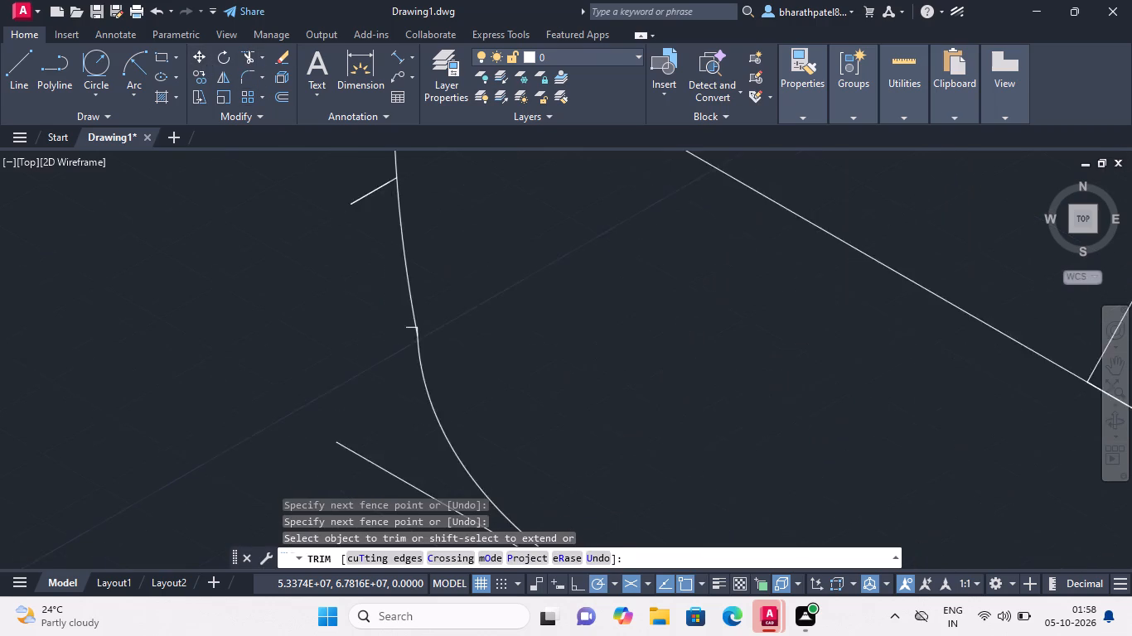
{"action": "left_click", "coordinate": [427, 278]}
{"action": "left_click", "coordinate": [427, 288]}
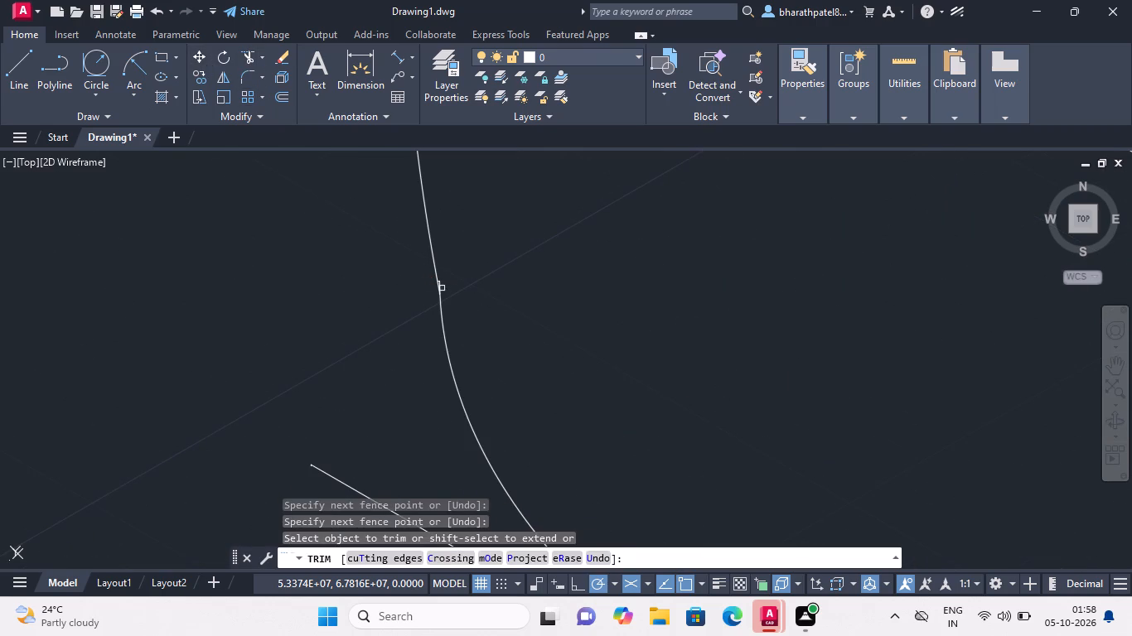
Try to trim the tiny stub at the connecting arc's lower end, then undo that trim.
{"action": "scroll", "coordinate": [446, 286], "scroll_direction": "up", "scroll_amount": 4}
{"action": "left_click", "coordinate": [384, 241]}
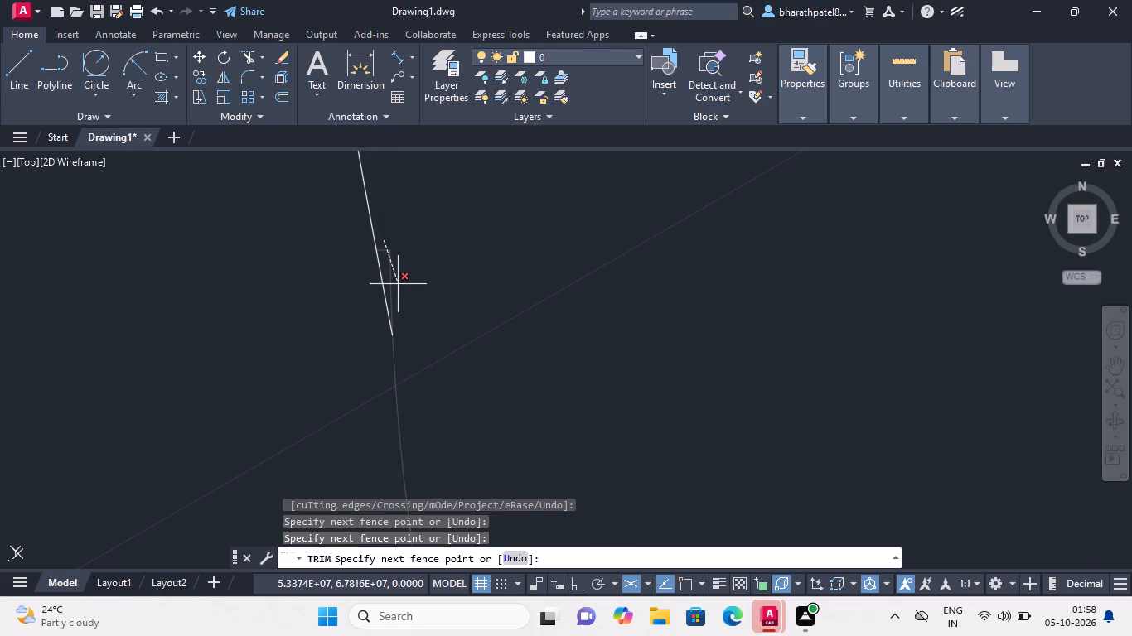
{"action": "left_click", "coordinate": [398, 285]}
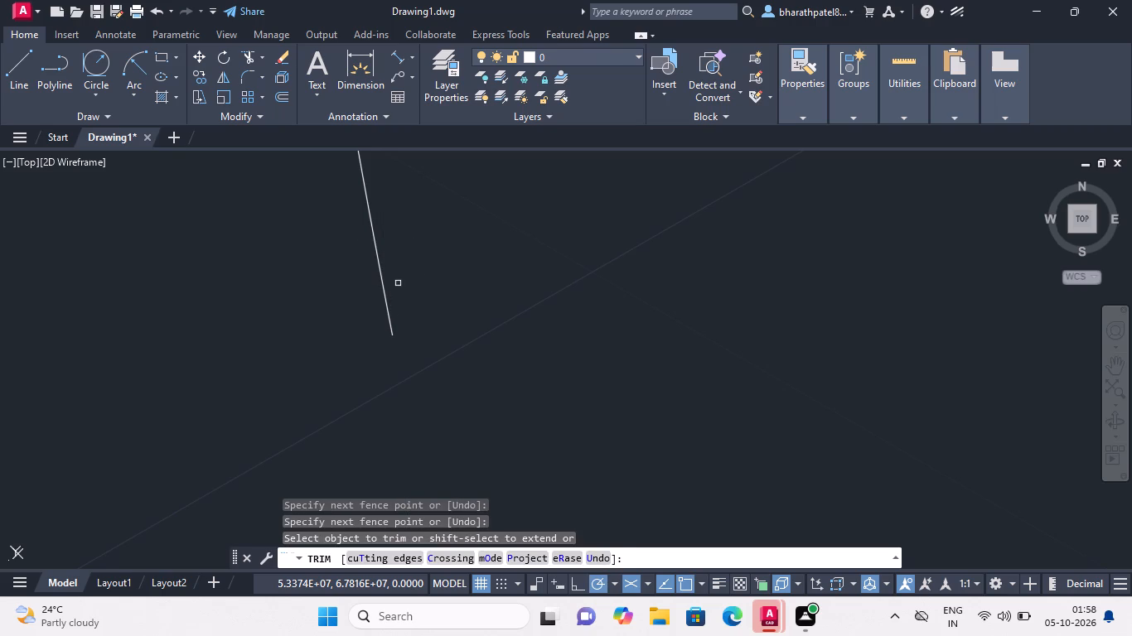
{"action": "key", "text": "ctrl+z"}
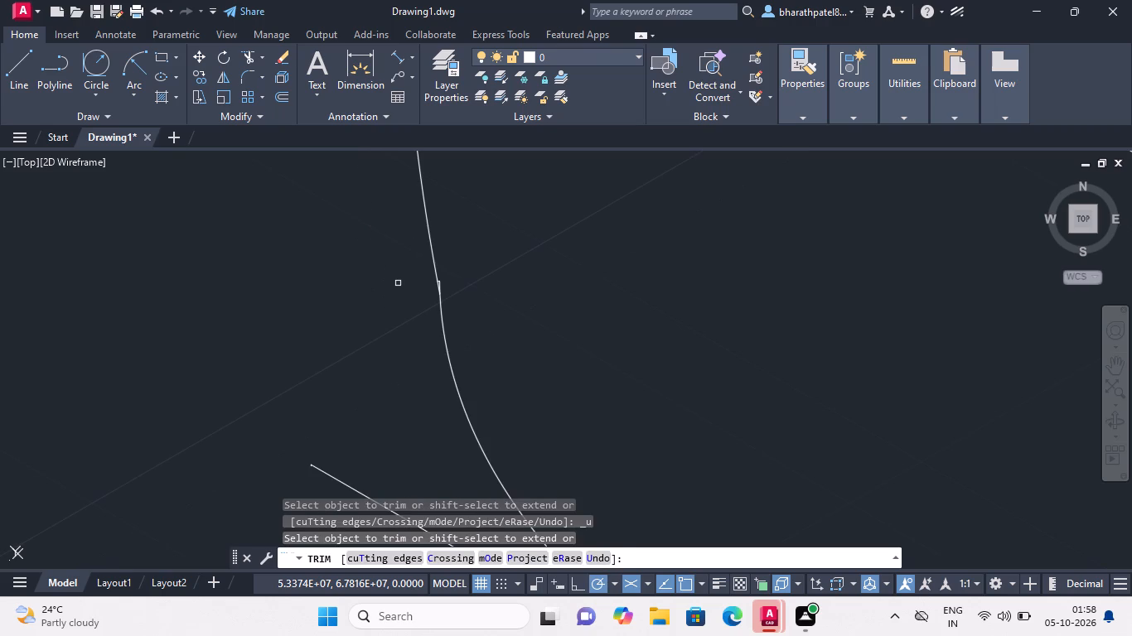
Trim the leftover lower front edge outside the rounded corner and both halves of the short slanted line crossing it.
{"action": "scroll", "coordinate": [398, 285], "scroll_direction": "down", "scroll_amount": 3}
{"action": "left_click_drag", "start_coordinate": [380, 308], "coordinate": [382, 316]}
{"action": "left_click", "coordinate": [430, 413]}
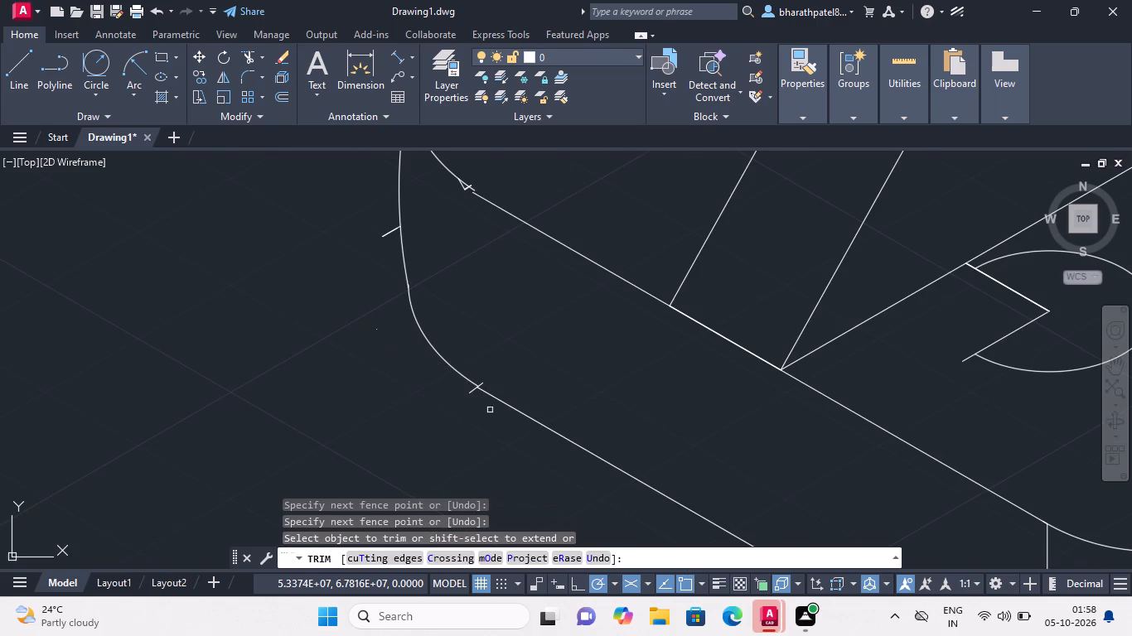
{"action": "scroll", "coordinate": [490, 396], "scroll_direction": "up", "scroll_amount": 4}
{"action": "left_click_drag", "start_coordinate": [342, 344], "coordinate": [353, 353]}
{"action": "left_click", "coordinate": [450, 402]}
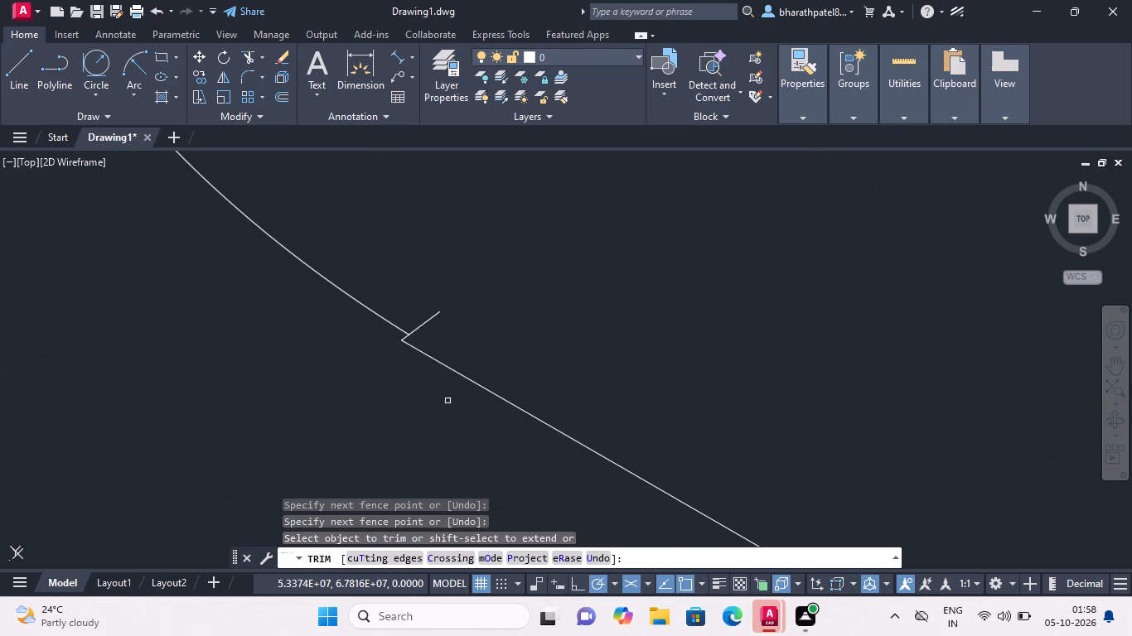
{"action": "left_click", "coordinate": [416, 316]}
{"action": "left_click", "coordinate": [477, 333]}
Draw a short line bridging the gap between the lower corner arc and the base plate's lower front edge.
{"action": "left_click", "coordinate": [11, 65]}
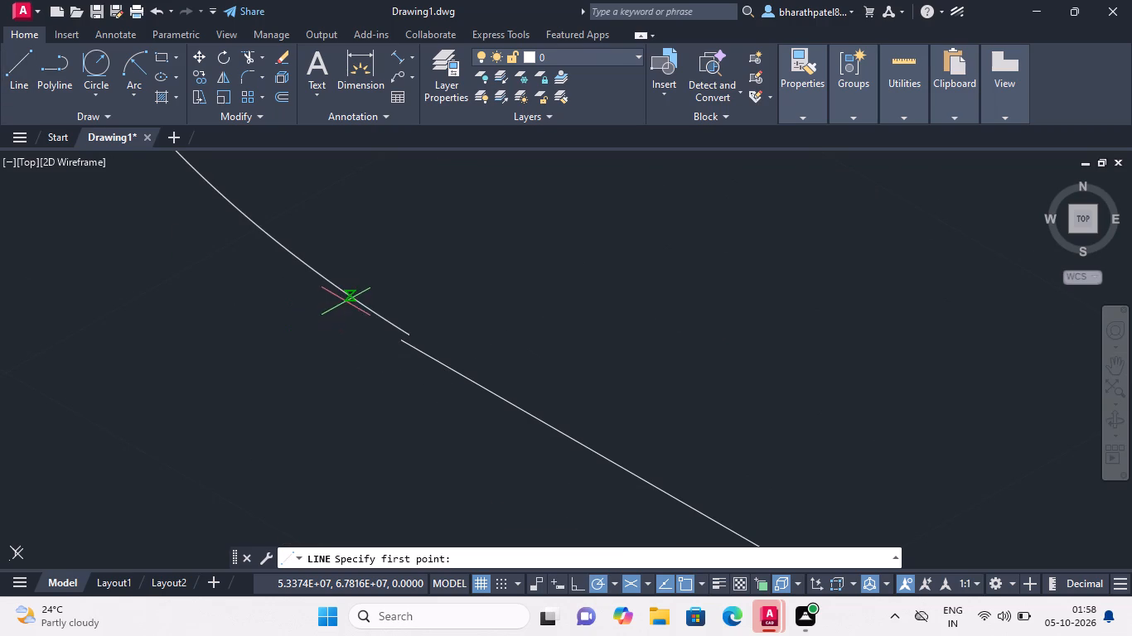
{"action": "left_click", "coordinate": [351, 299]}
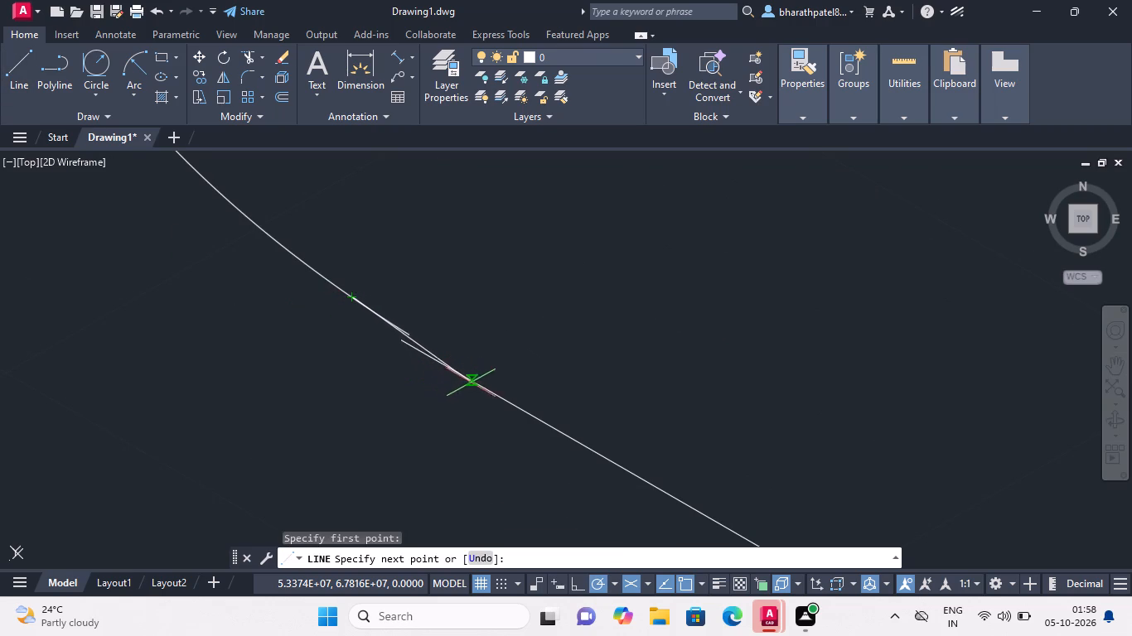
{"action": "left_click", "coordinate": [509, 402]}
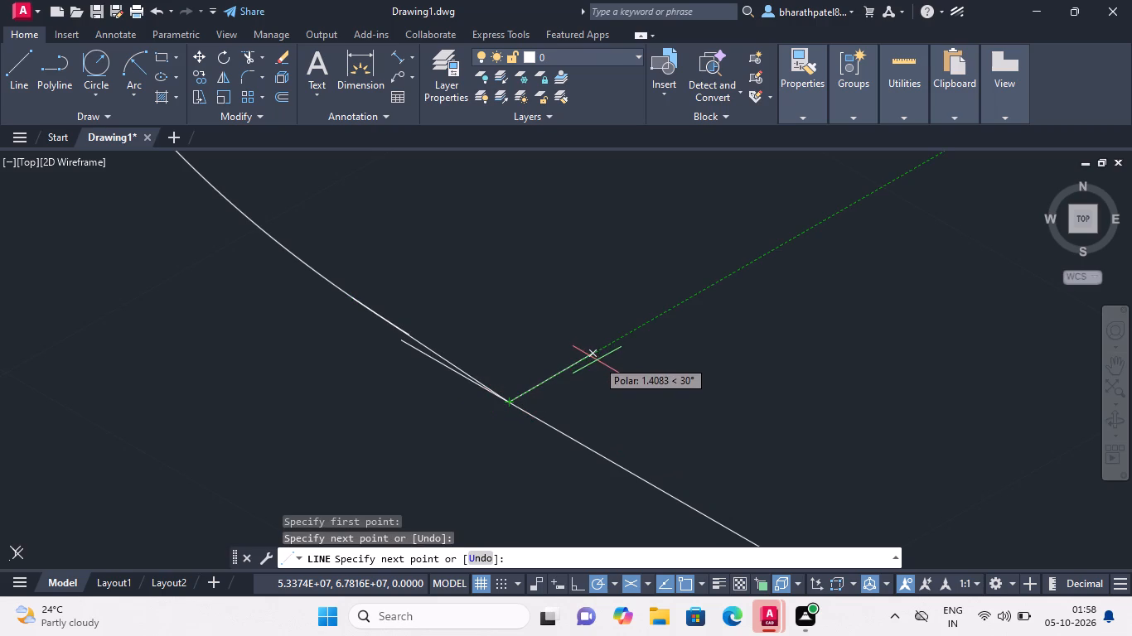
{"action": "key", "text": "Escape"}
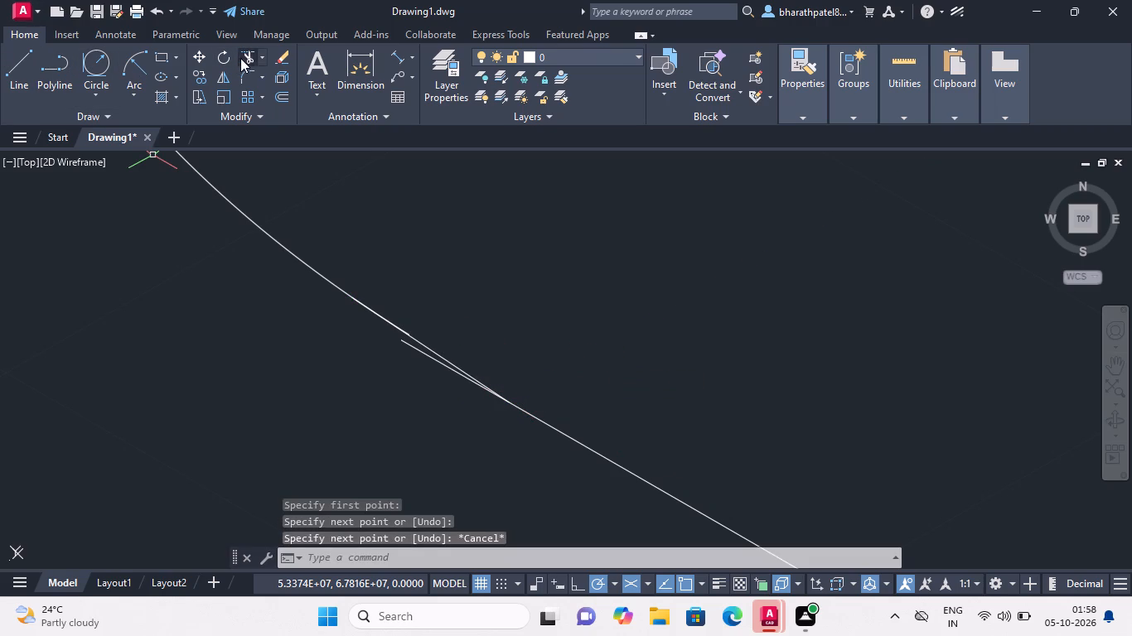
Trim the overhanging ends of the lower front edge and the corner arc beside the new bridging line.
{"action": "left_click", "coordinate": [248, 57]}
{"action": "left_click", "coordinate": [411, 346]}
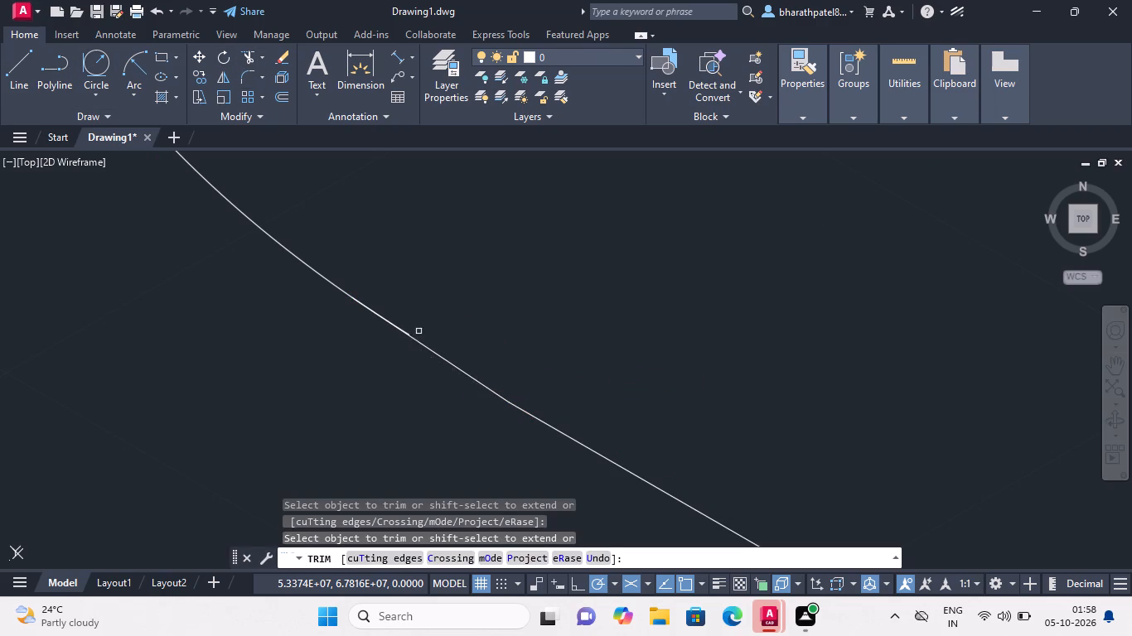
{"action": "scroll", "coordinate": [418, 331], "scroll_direction": "up", "scroll_amount": 4}
{"action": "left_click", "coordinate": [347, 349]}
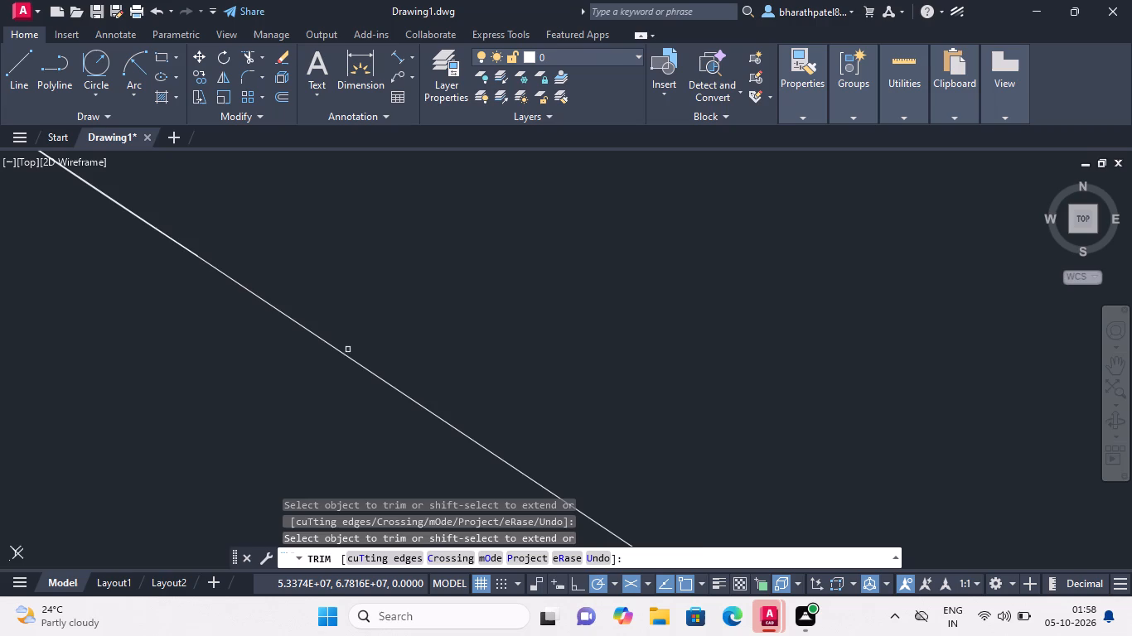
{"action": "scroll", "coordinate": [366, 325], "scroll_direction": "down", "scroll_amount": 14}
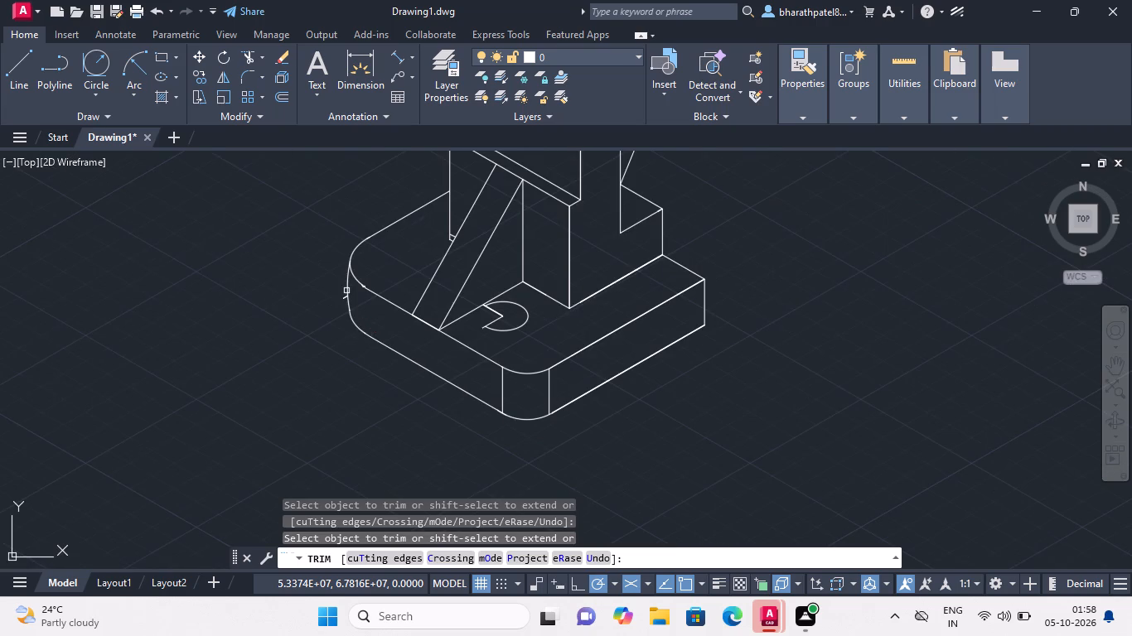
Trim away the tiny slanted stub crossing the rounded corner's connecting side arc.
{"action": "scroll", "coordinate": [342, 295], "scroll_direction": "up", "scroll_amount": 6}
{"action": "left_click", "coordinate": [354, 310]}
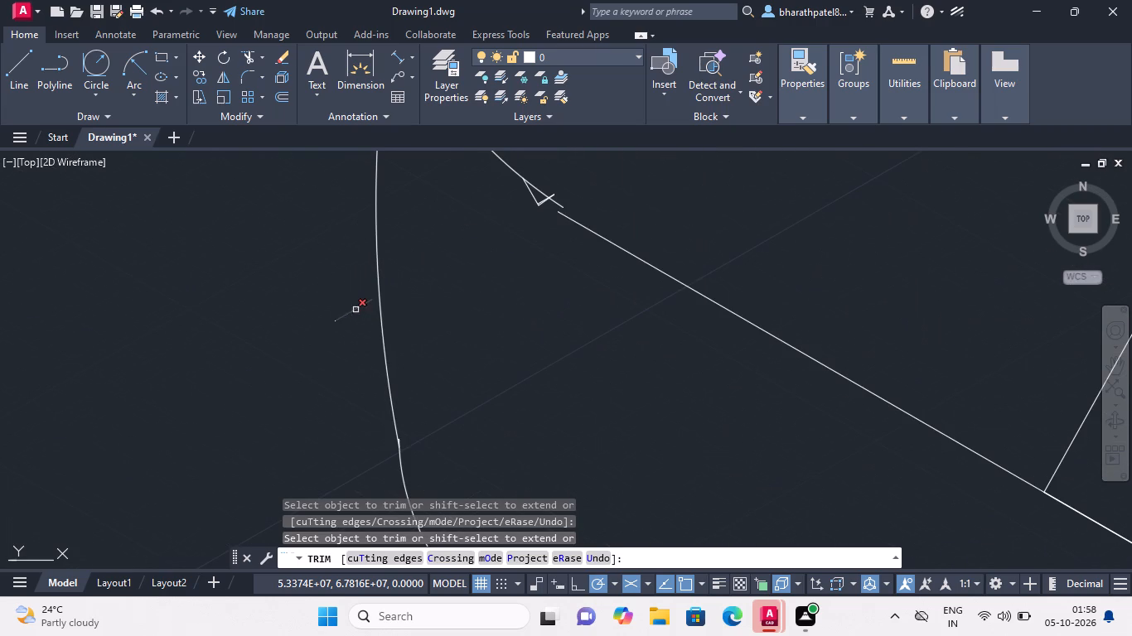
{"action": "left_click", "coordinate": [356, 308]}
{"action": "left_click", "coordinate": [278, 295]}
{"action": "left_click", "coordinate": [283, 301]}
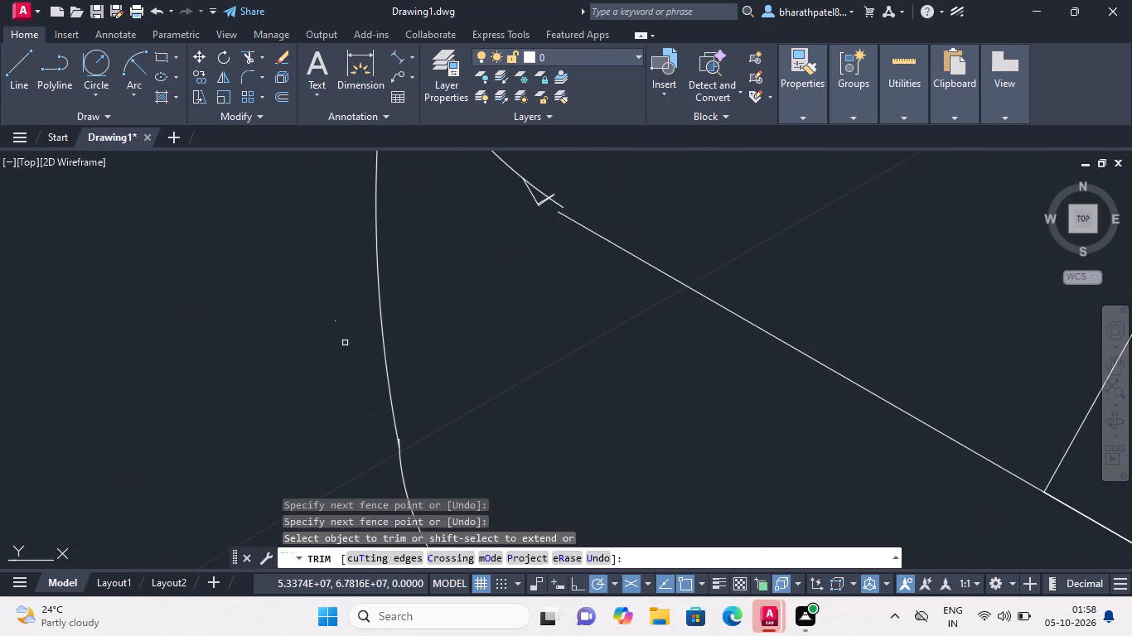
{"action": "left_click", "coordinate": [335, 320]}
Draw a short line bridging the gap between the upper corner arc and the base plate's upper front edge.
{"action": "scroll", "coordinate": [407, 320], "scroll_direction": "down", "scroll_amount": 2}
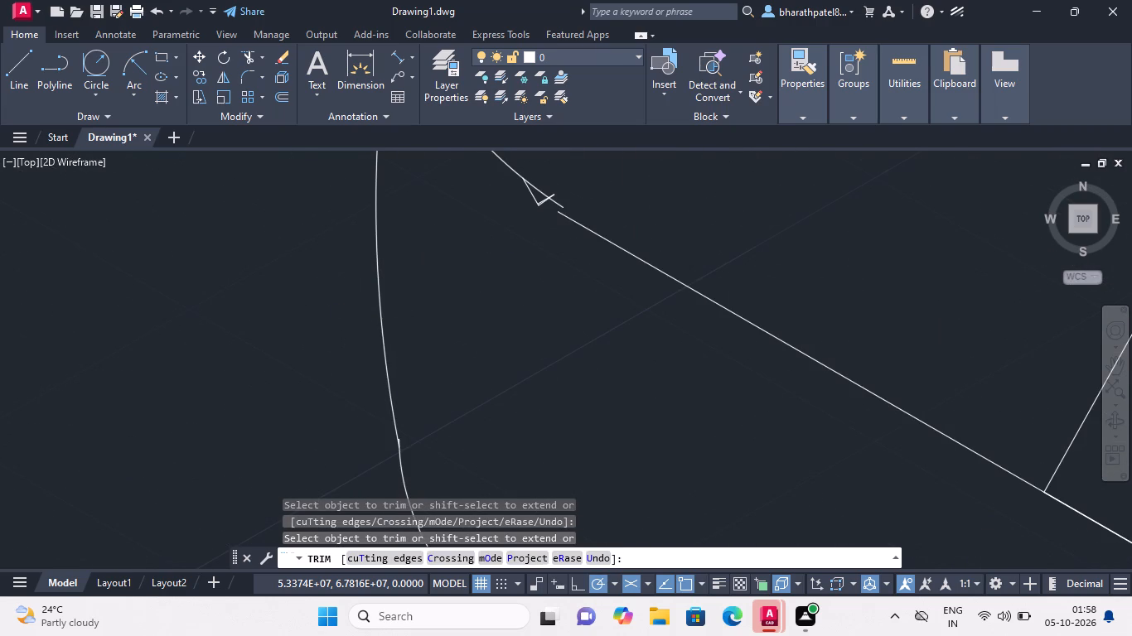
{"action": "scroll", "coordinate": [407, 320], "scroll_direction": "down", "scroll_amount": 2}
{"action": "scroll", "coordinate": [428, 293], "scroll_direction": "up", "scroll_amount": 5}
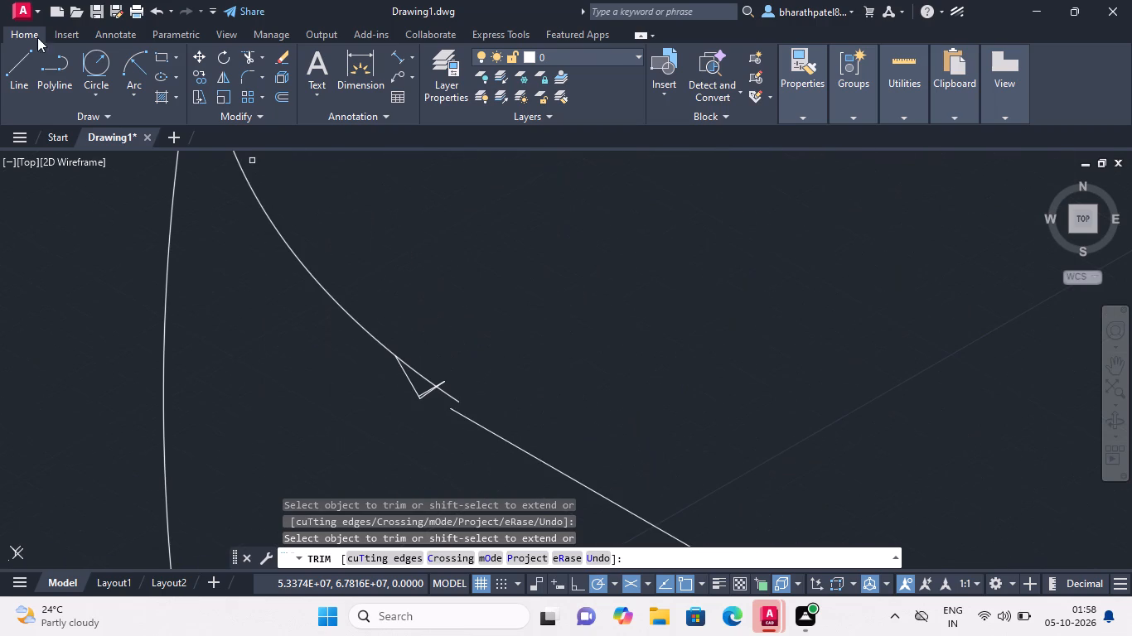
{"action": "left_click", "coordinate": [12, 65]}
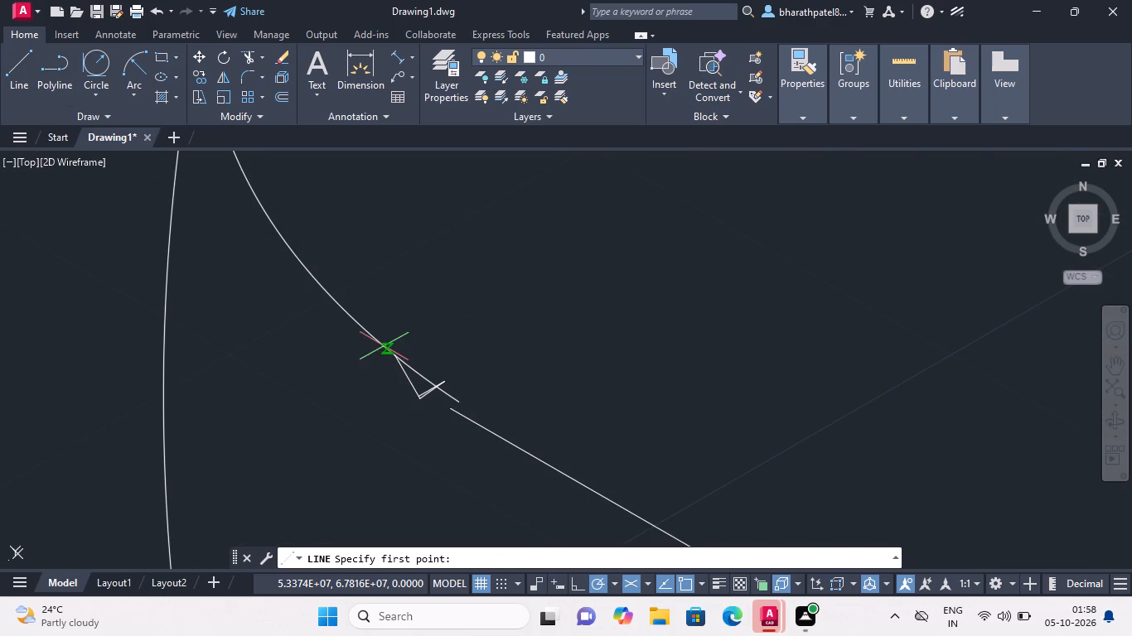
{"action": "left_click", "coordinate": [383, 345]}
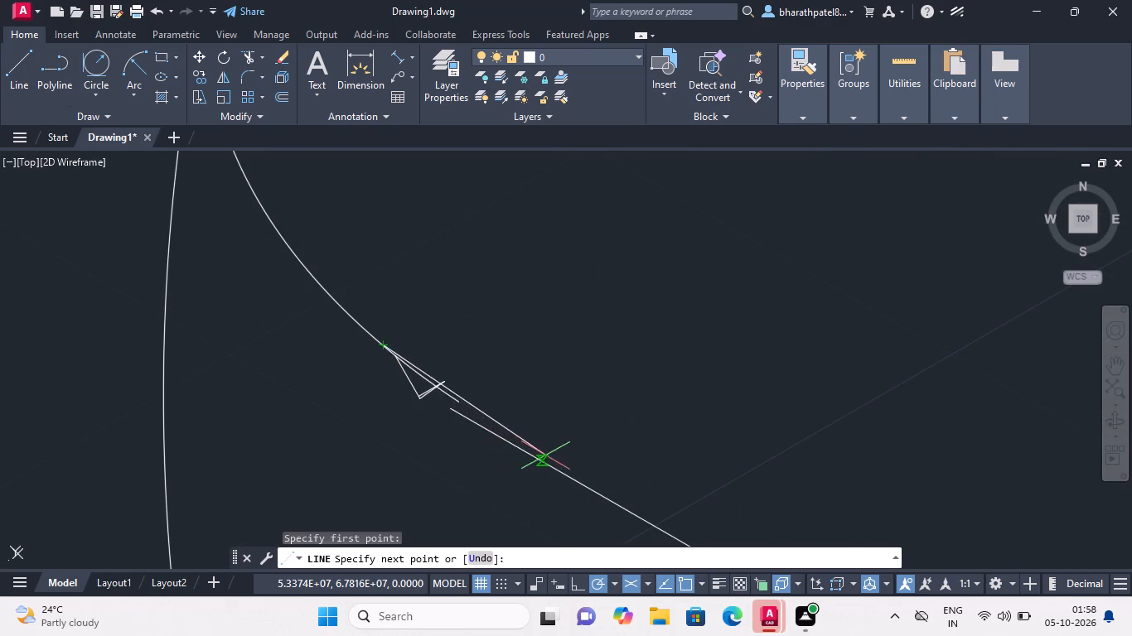
{"action": "left_click", "coordinate": [545, 465]}
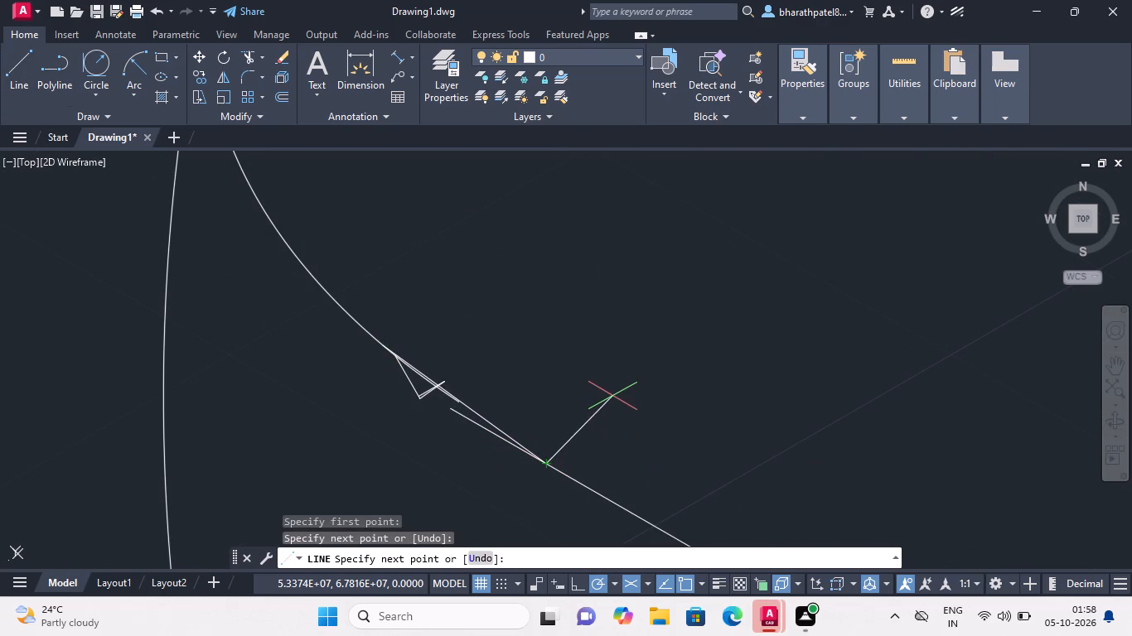
{"action": "key", "text": "Escape"}
Trim the small angled lines crossing the upper corner arc beside the new bridging line.
{"action": "left_click", "coordinate": [241, 57]}
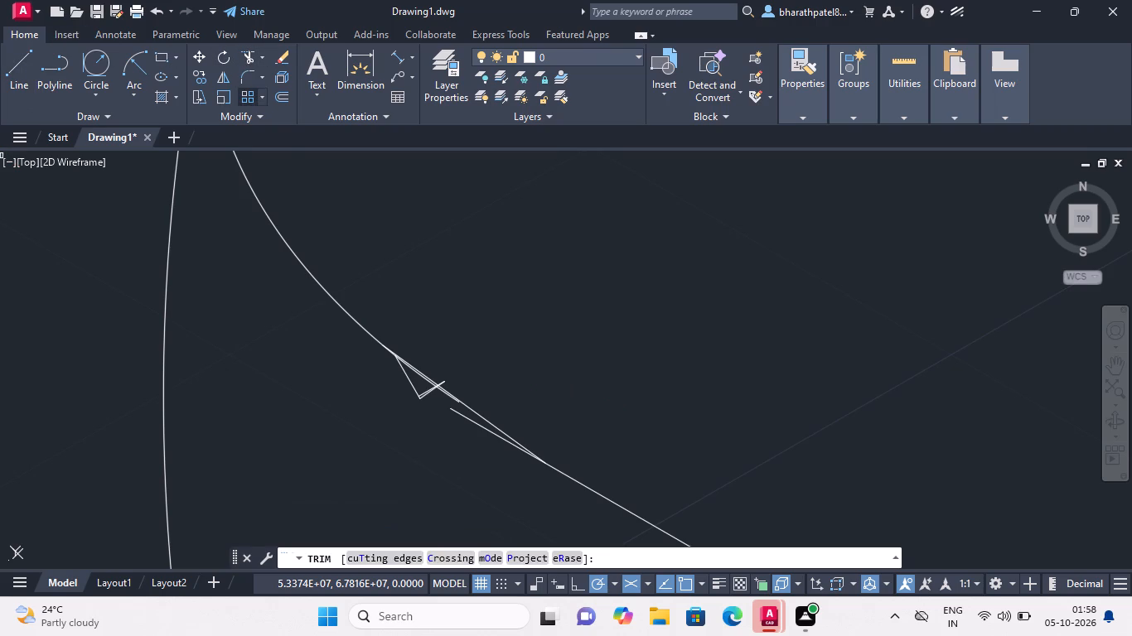
{"action": "left_click", "coordinate": [406, 377]}
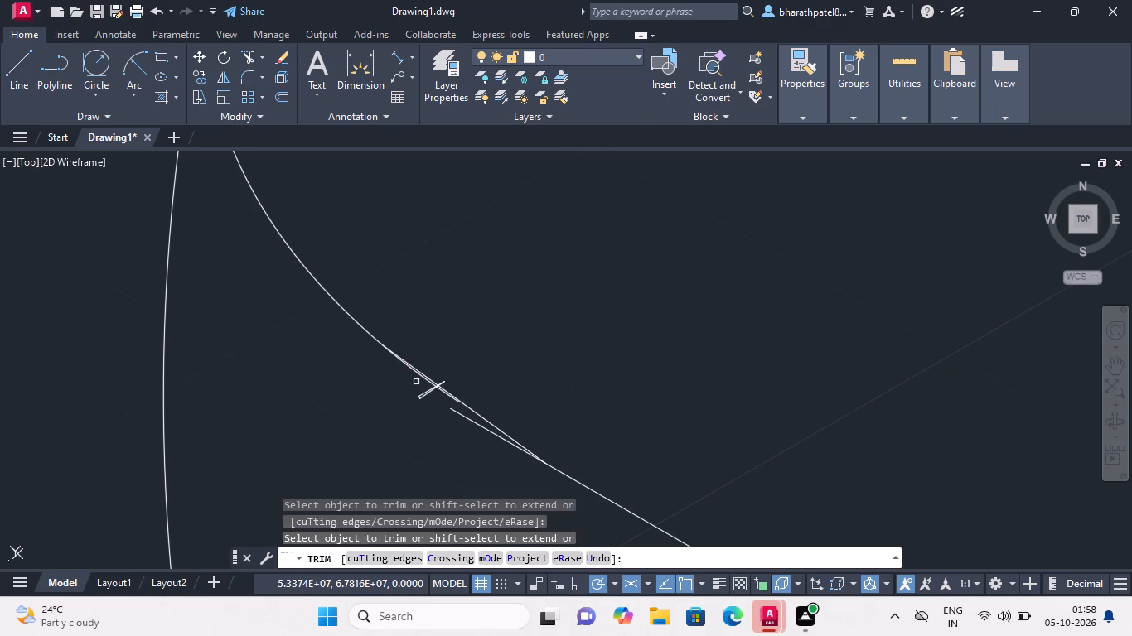
{"action": "double_click", "coordinate": [428, 396]}
{"action": "double_click", "coordinate": [427, 392]}
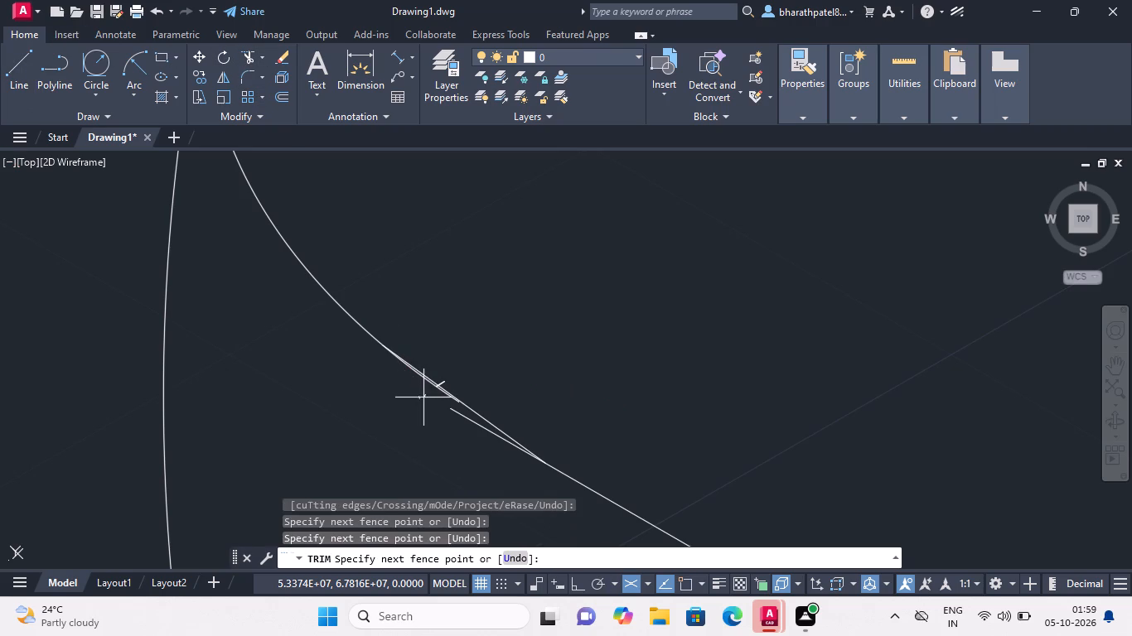
{"action": "double_click", "coordinate": [417, 398]}
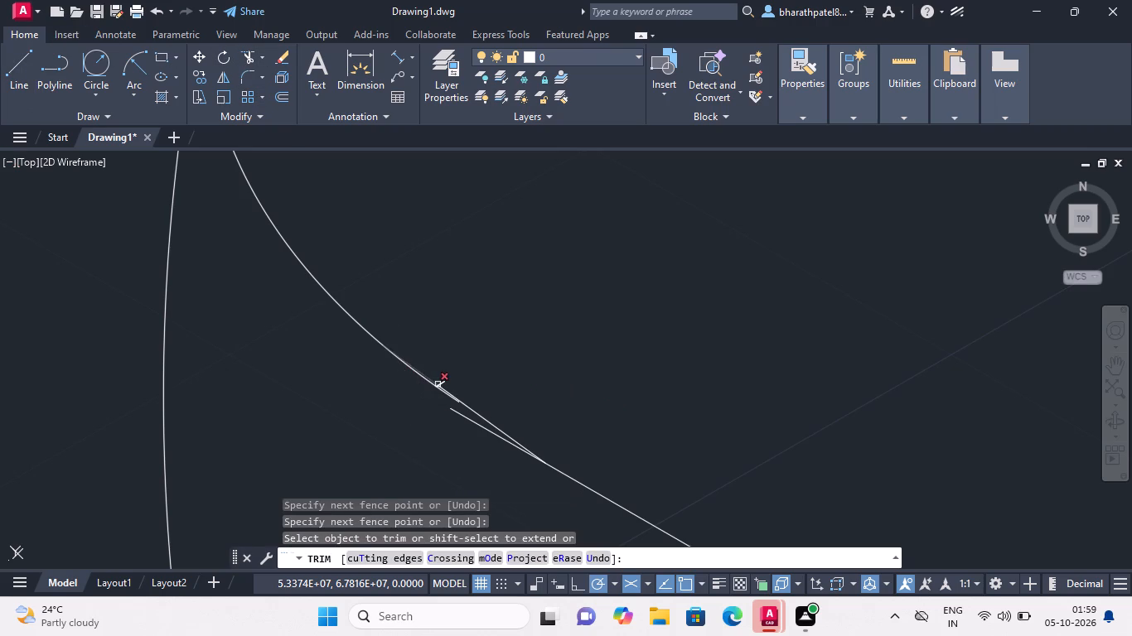
{"action": "scroll", "coordinate": [438, 384], "scroll_direction": "up", "scroll_amount": 2}
{"action": "scroll", "coordinate": [438, 384], "scroll_direction": "down", "scroll_amount": 1}
{"action": "scroll", "coordinate": [438, 384], "scroll_direction": "up", "scroll_amount": 2}
{"action": "left_click", "coordinate": [442, 386]}
{"action": "left_click", "coordinate": [449, 389]}
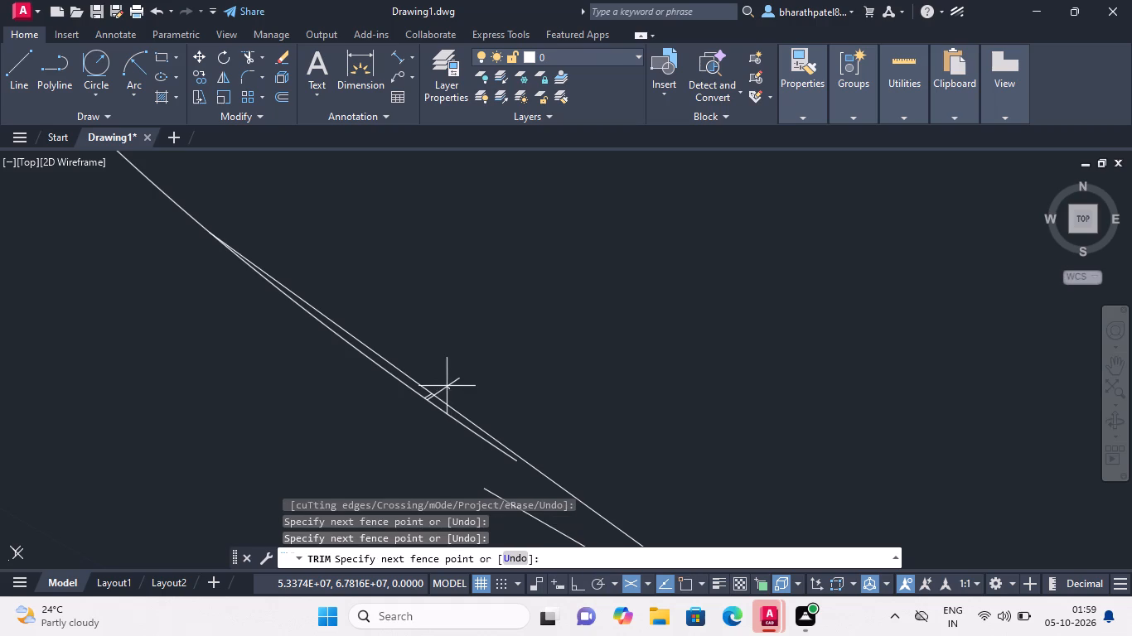
{"action": "left_click", "coordinate": [439, 379]}
Trim the corner arc's overhang, the slivers along the bridging line and the leftover end of the upper front edge.
{"action": "scroll", "coordinate": [439, 381], "scroll_direction": "down", "scroll_amount": 4}
{"action": "scroll", "coordinate": [458, 394], "scroll_direction": "up", "scroll_amount": 5}
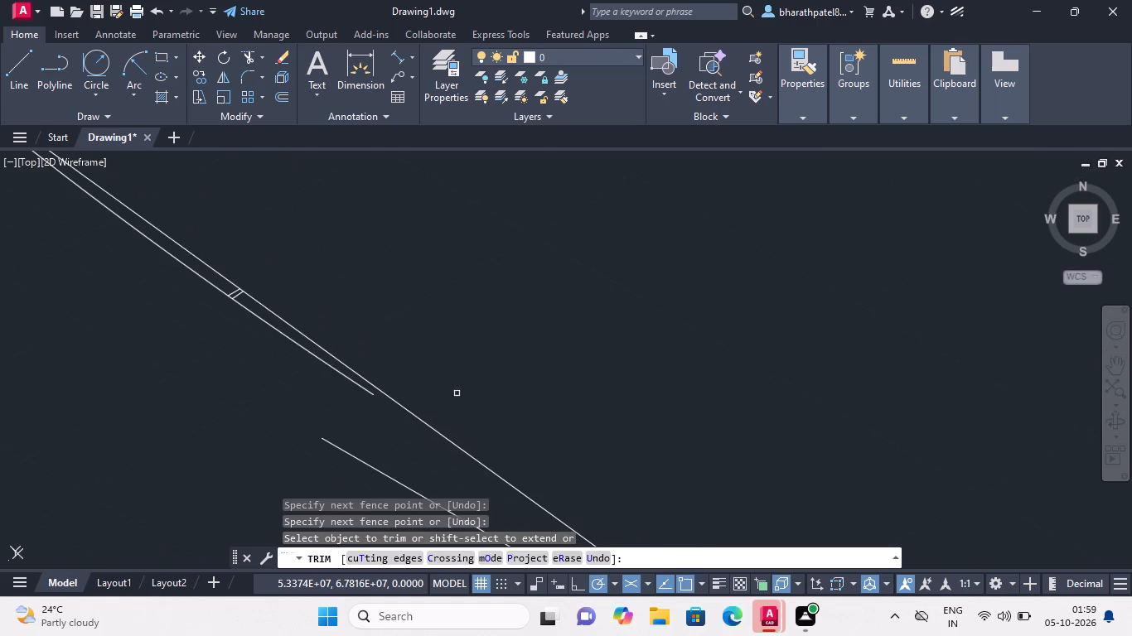
{"action": "left_click", "coordinate": [278, 333]}
{"action": "scroll", "coordinate": [263, 323], "scroll_direction": "down", "scroll_amount": 4}
{"action": "scroll", "coordinate": [241, 325], "scroll_direction": "up", "scroll_amount": 4}
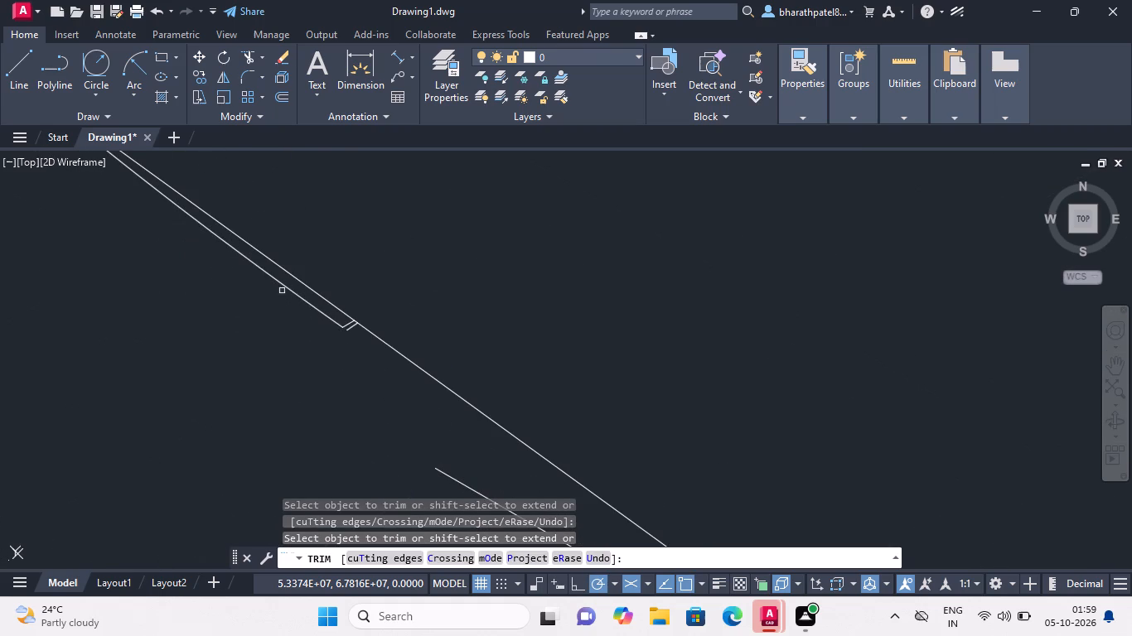
{"action": "left_click", "coordinate": [284, 287]}
{"action": "left_click", "coordinate": [351, 325]}
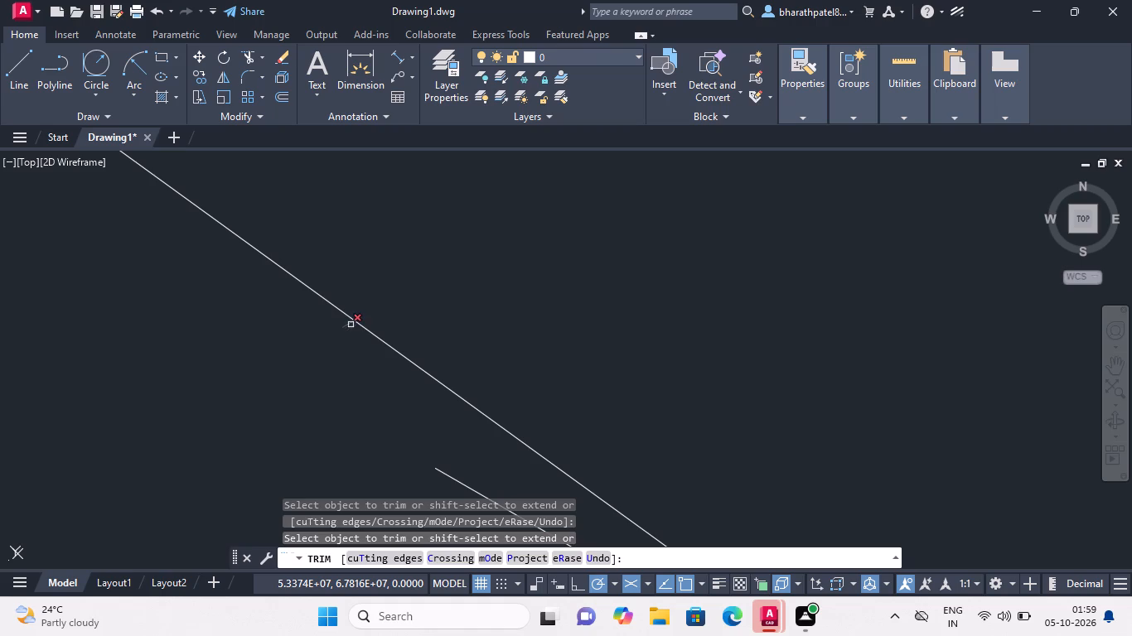
{"action": "left_click", "coordinate": [347, 325]}
{"action": "scroll", "coordinate": [341, 330], "scroll_direction": "down", "scroll_amount": 4}
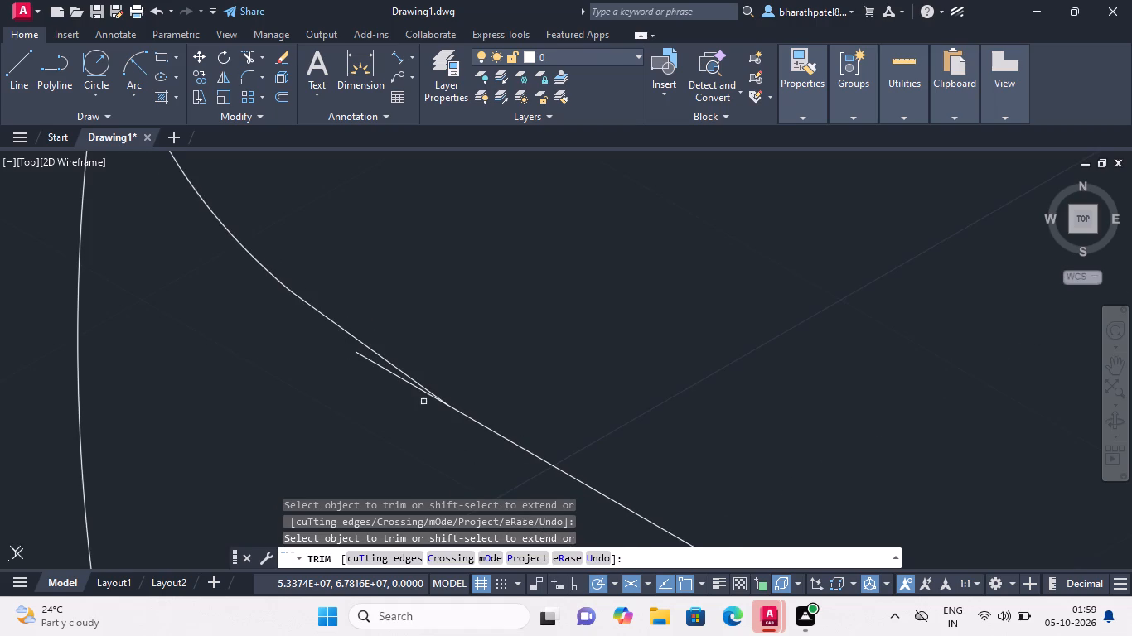
{"action": "scroll", "coordinate": [423, 399], "scroll_direction": "up", "scroll_amount": 3}
{"action": "left_click", "coordinate": [385, 349]}
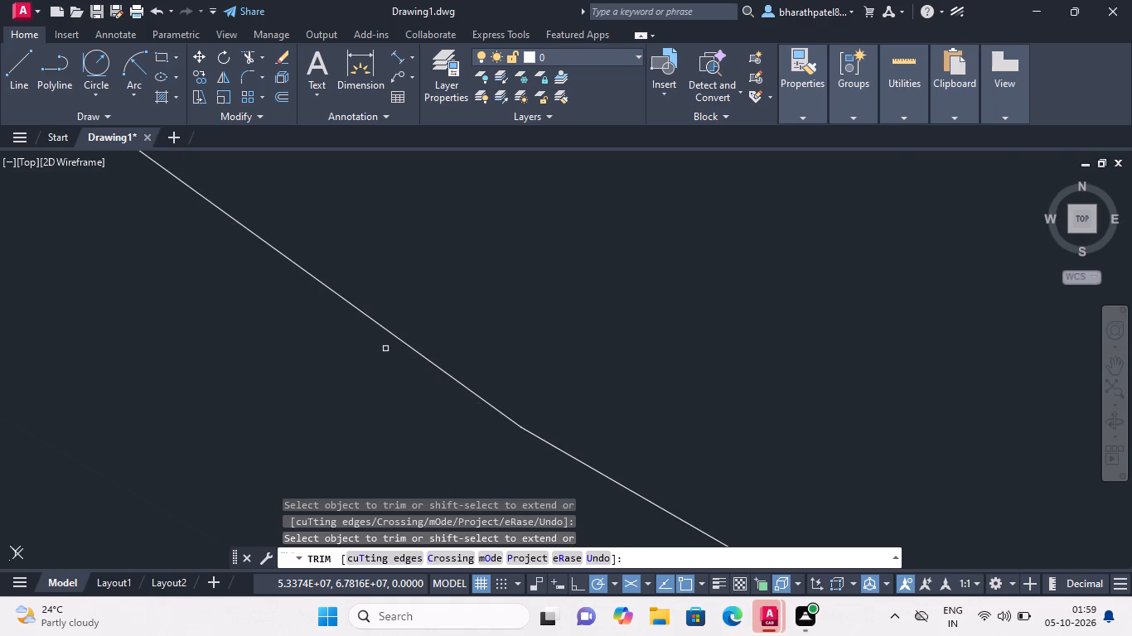
Trim away the stray speck outside the lower corner arc.
{"action": "scroll", "coordinate": [385, 351], "scroll_direction": "down", "scroll_amount": 8}
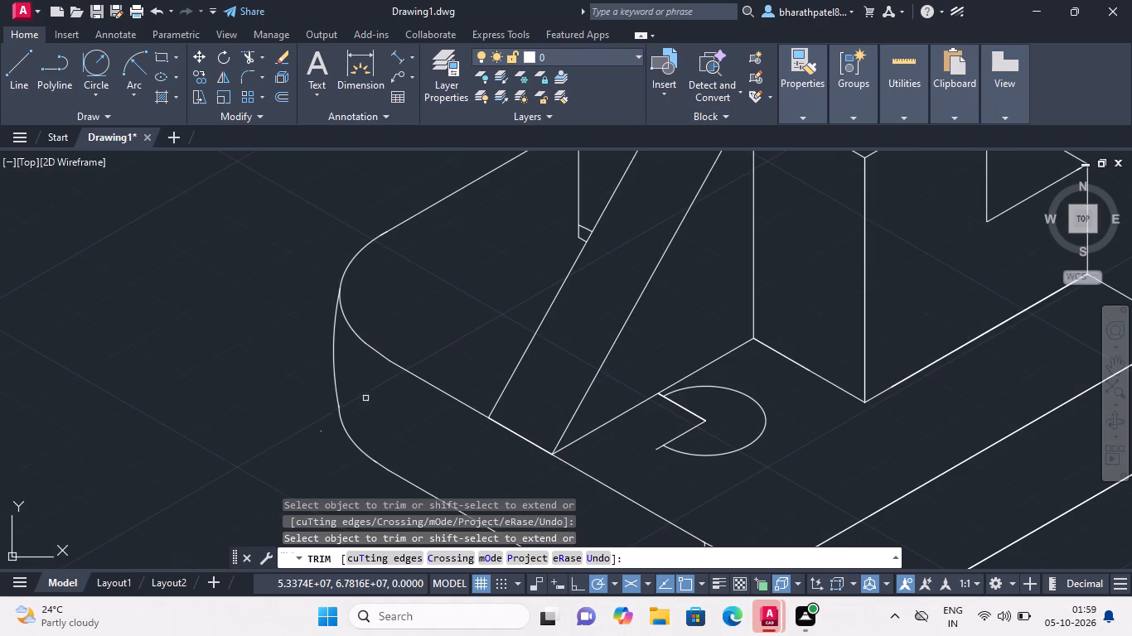
{"action": "left_click", "coordinate": [321, 432]}
Trim away the partial ellipse on the base plate's top face and the slanted line from its centre.
{"action": "scroll", "coordinate": [375, 402], "scroll_direction": "down", "scroll_amount": 3}
{"action": "scroll", "coordinate": [454, 416], "scroll_direction": "up", "scroll_amount": 3}
{"action": "left_click", "coordinate": [442, 367]}
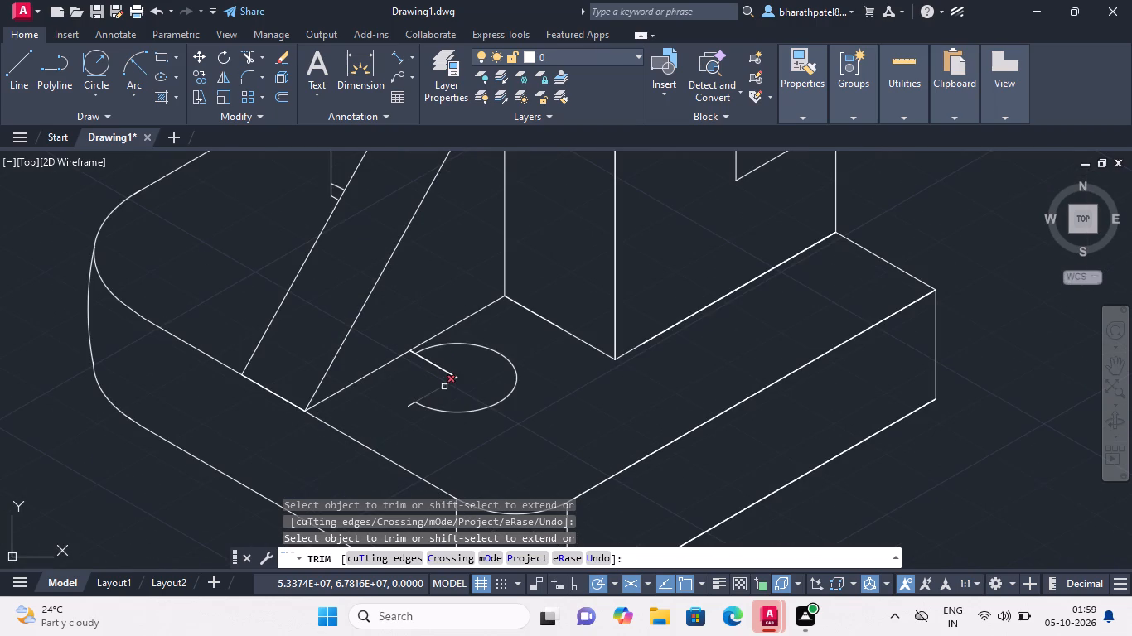
{"action": "left_click", "coordinate": [444, 387]}
{"action": "left_click", "coordinate": [422, 407]}
{"action": "left_click", "coordinate": [410, 406]}
Draw a vertical line from the start of the upper front edge at the rounded corner down past the lower edge.
{"action": "scroll", "coordinate": [388, 439], "scroll_direction": "down", "scroll_amount": 2}
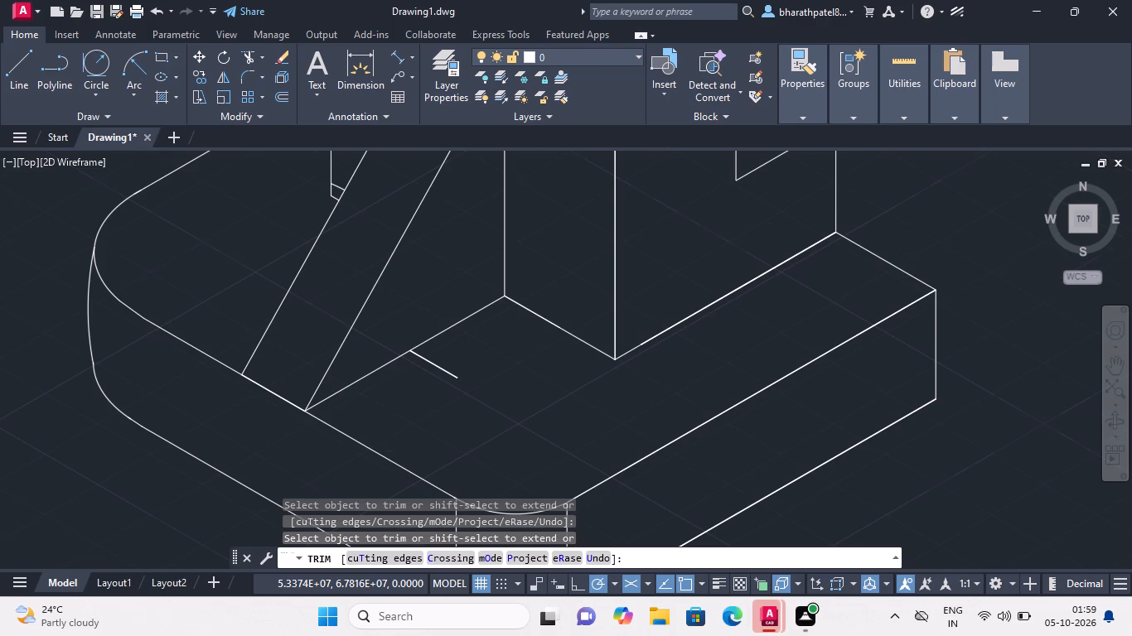
{"action": "scroll", "coordinate": [388, 439], "scroll_direction": "down", "scroll_amount": 1}
{"action": "scroll", "coordinate": [430, 351], "scroll_direction": "down", "scroll_amount": 2}
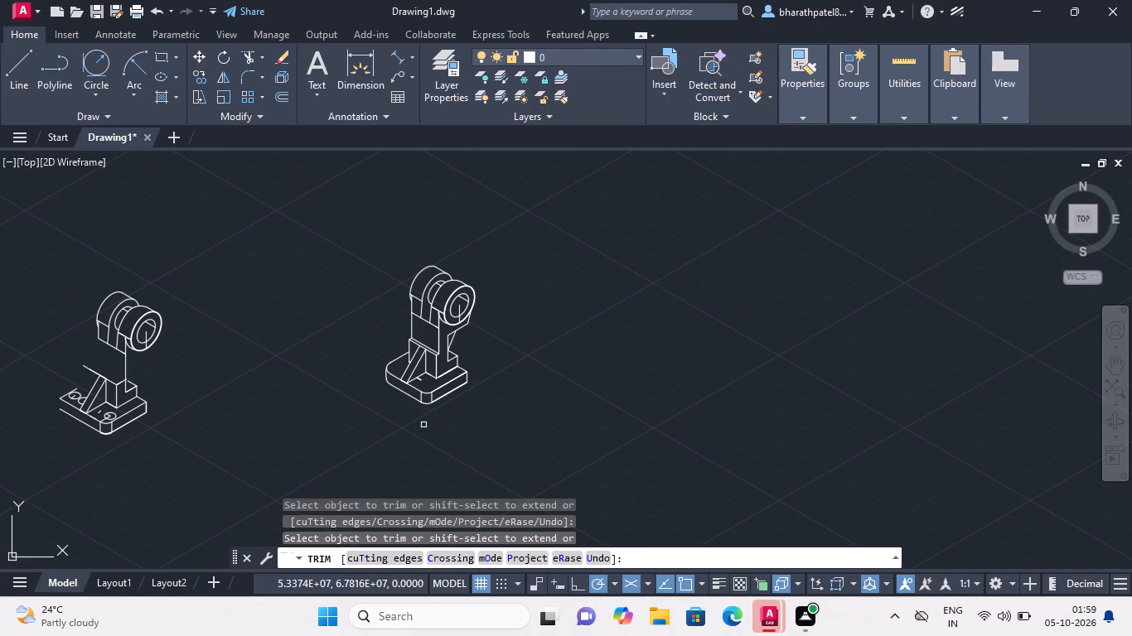
{"action": "left_click", "coordinate": [7, 66]}
{"action": "scroll", "coordinate": [392, 383], "scroll_direction": "up", "scroll_amount": 4}
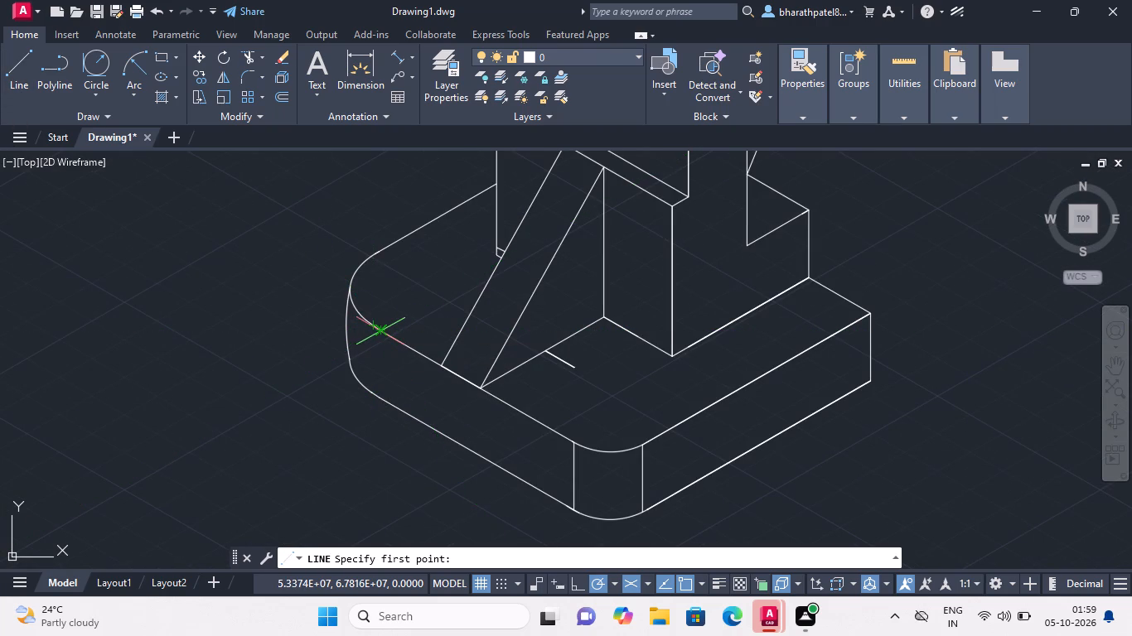
{"action": "left_click", "coordinate": [384, 333]}
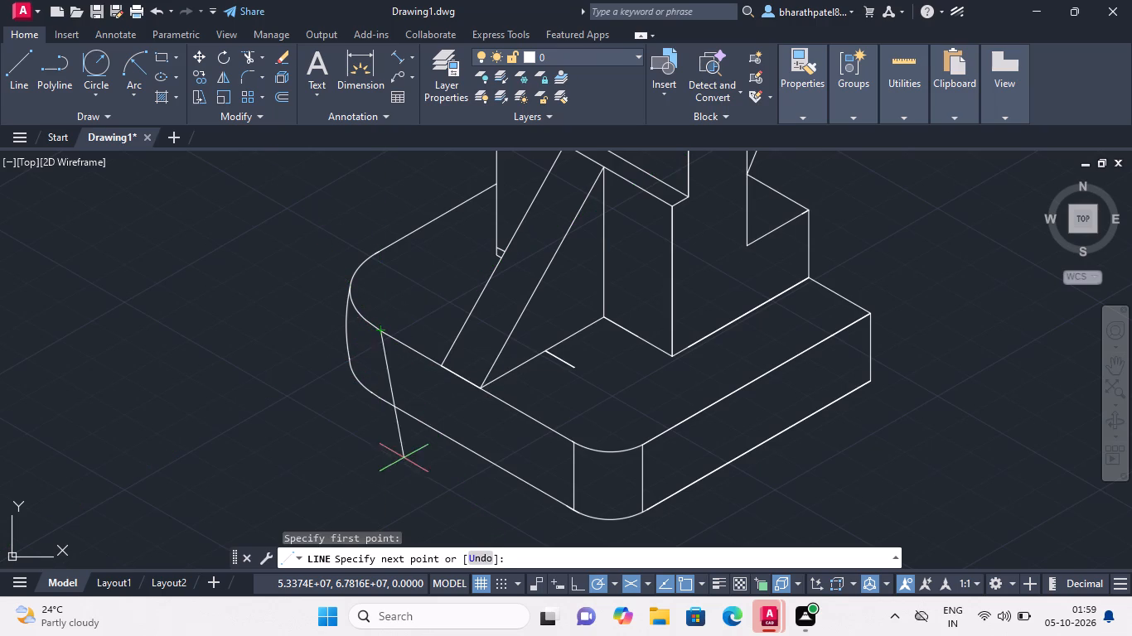
{"action": "left_click", "coordinate": [382, 460]}
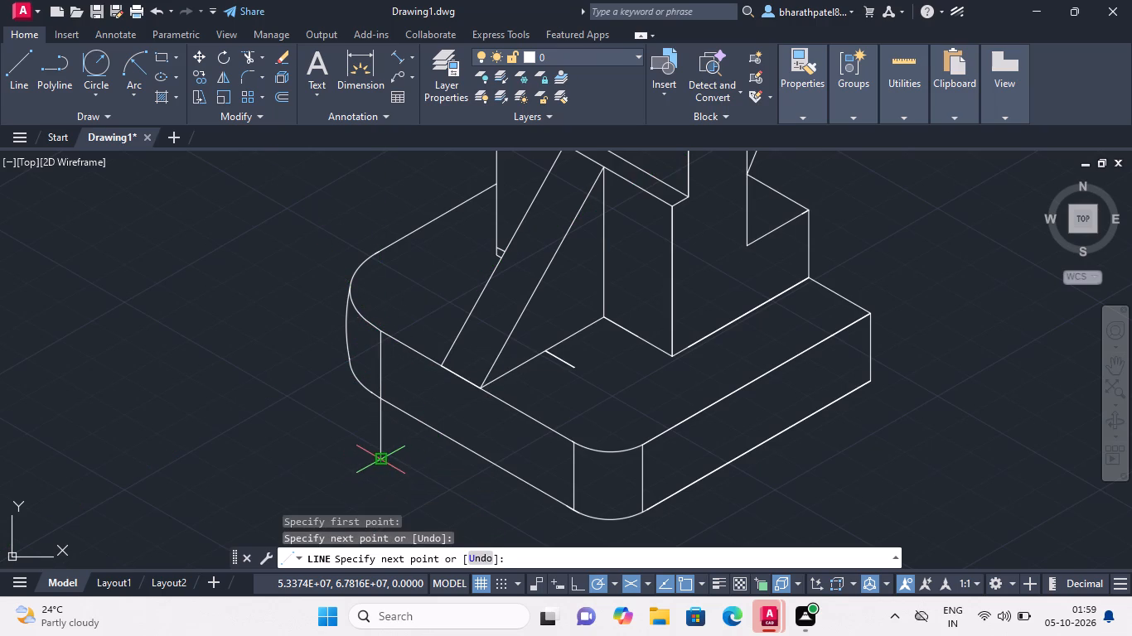
{"action": "key", "text": "Escape"}
Trim the new vertical line's overhang below the base plate's lower edge.
{"action": "left_click", "coordinate": [246, 58]}
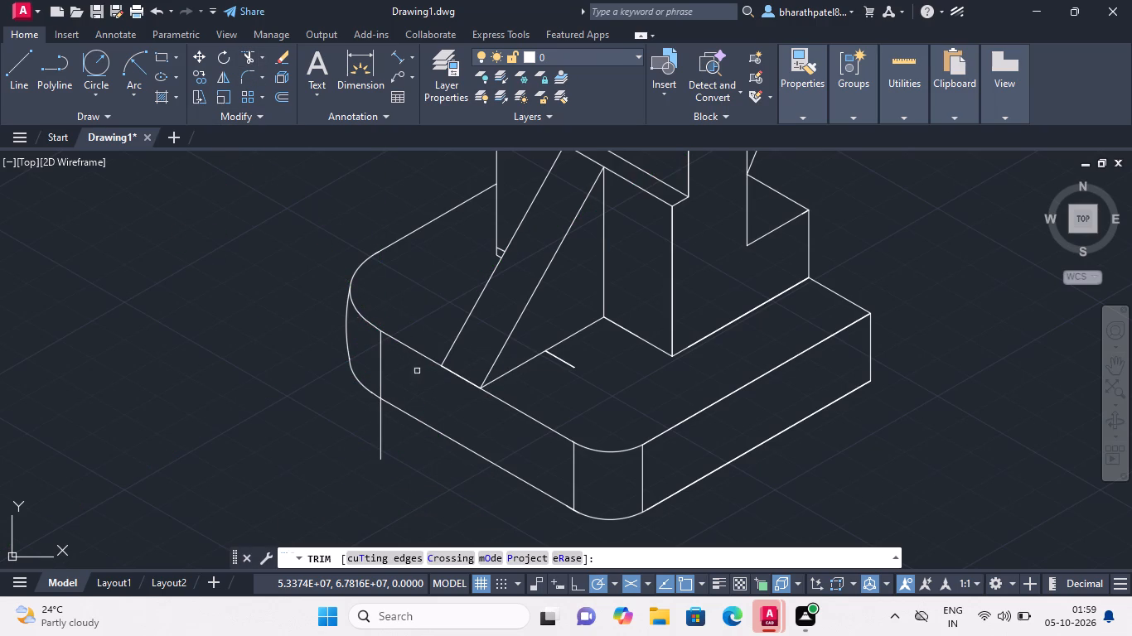
{"action": "left_click", "coordinate": [383, 426]}
{"action": "scroll", "coordinate": [383, 426], "scroll_direction": "down", "scroll_amount": 4}
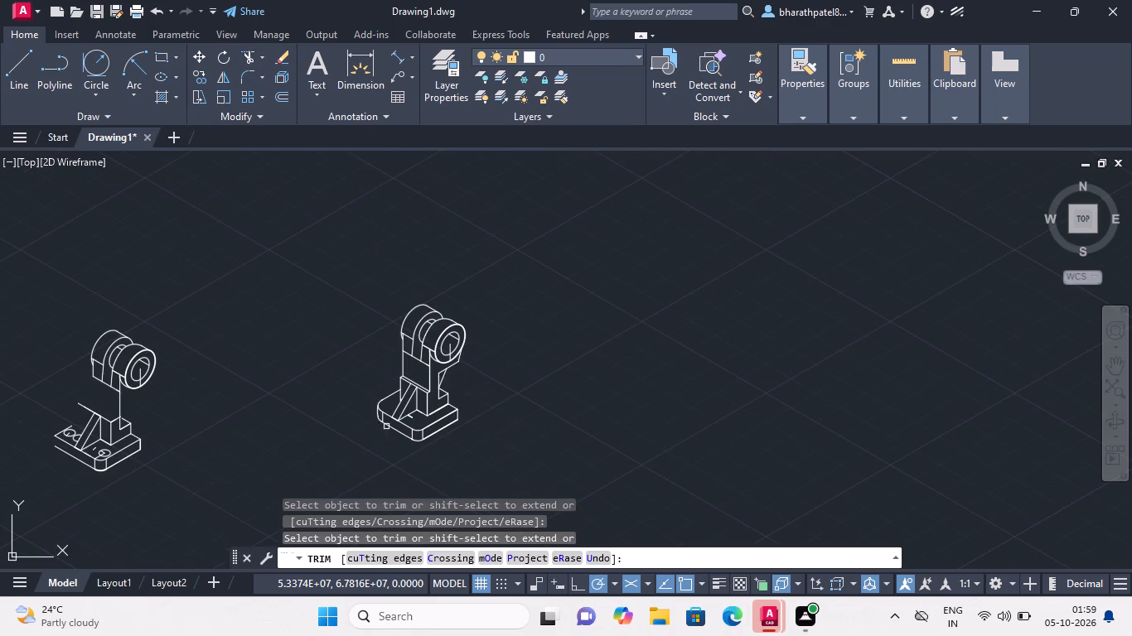
{"action": "scroll", "coordinate": [479, 450], "scroll_direction": "up", "scroll_amount": 4}
{"action": "scroll", "coordinate": [479, 450], "scroll_direction": "down", "scroll_amount": 2}
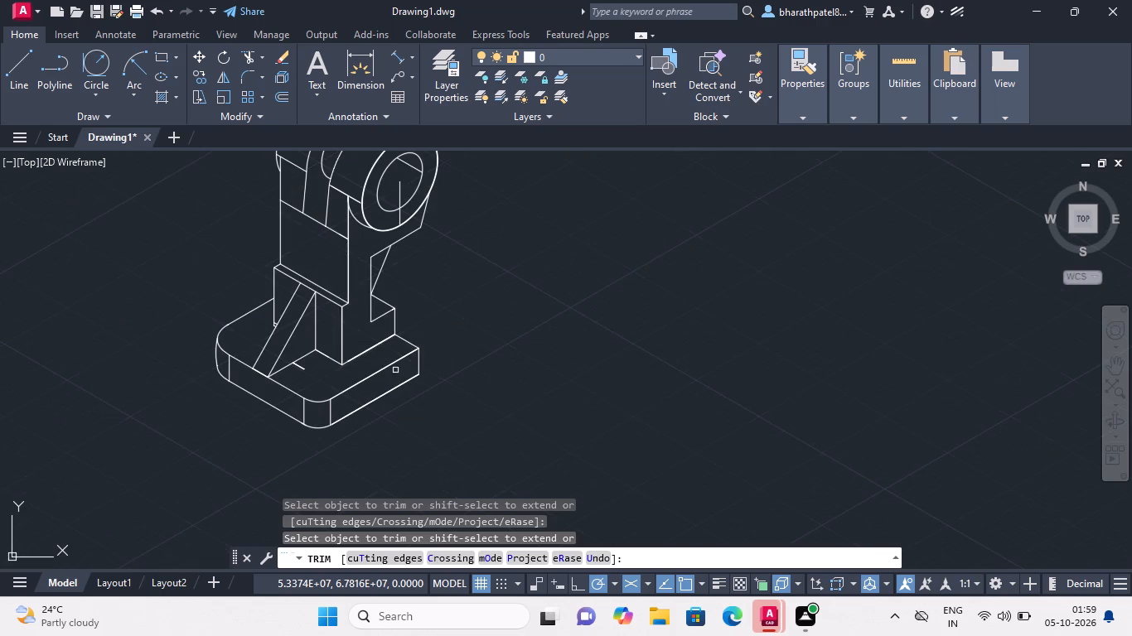
Trim the short slanted line between the upright's rear vertical edge and the rib.
{"action": "scroll", "coordinate": [336, 335], "scroll_direction": "up", "scroll_amount": 2}
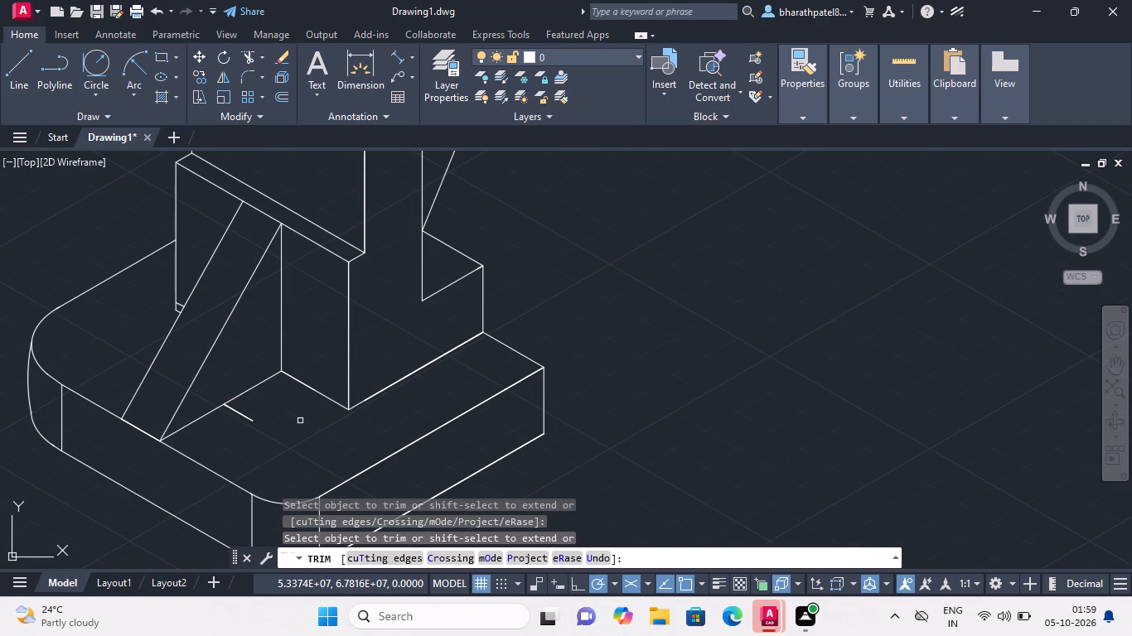
{"action": "scroll", "coordinate": [246, 331], "scroll_direction": "up", "scroll_amount": 3}
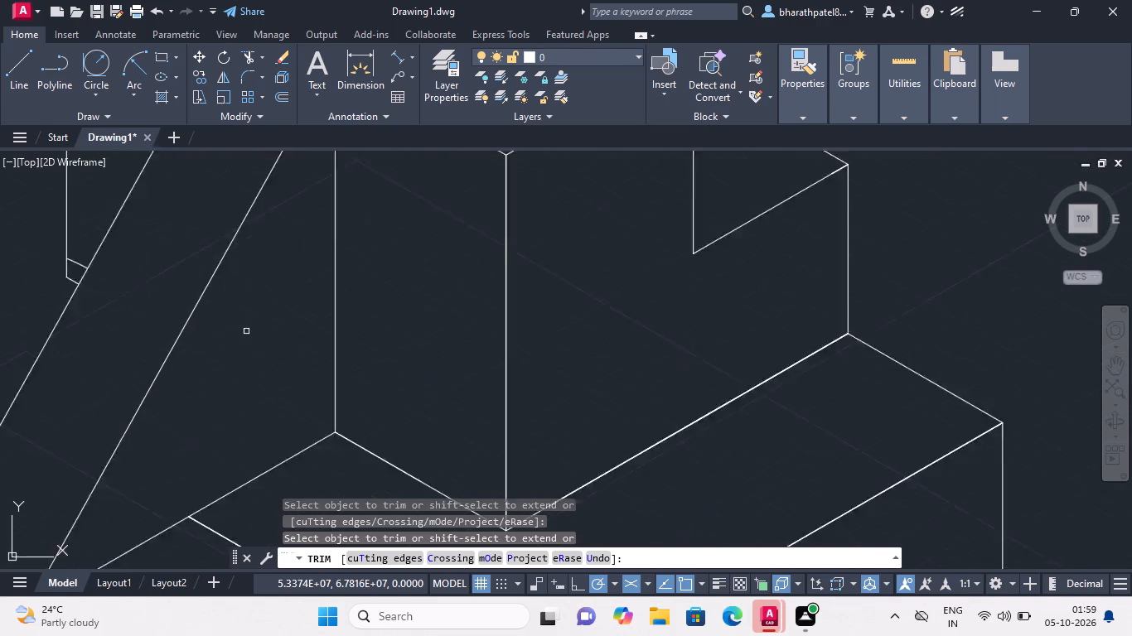
{"action": "scroll", "coordinate": [209, 335], "scroll_direction": "down", "scroll_amount": 3}
{"action": "scroll", "coordinate": [109, 294], "scroll_direction": "up", "scroll_amount": 3}
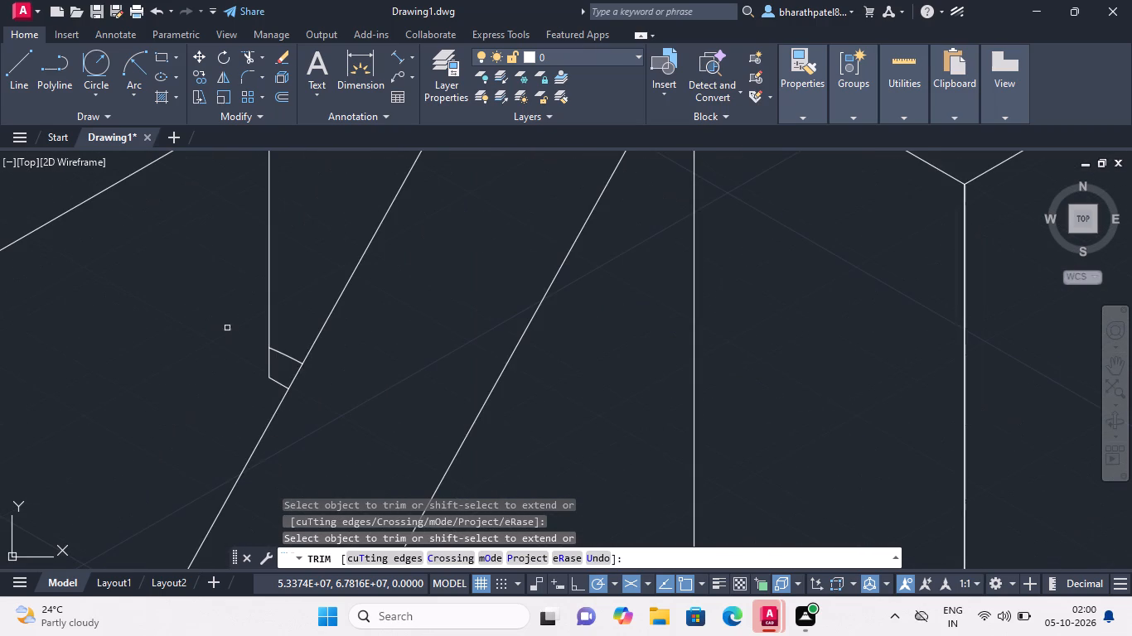
{"action": "left_click", "coordinate": [284, 353]}
{"action": "scroll", "coordinate": [284, 354], "scroll_direction": "down", "scroll_amount": 6}
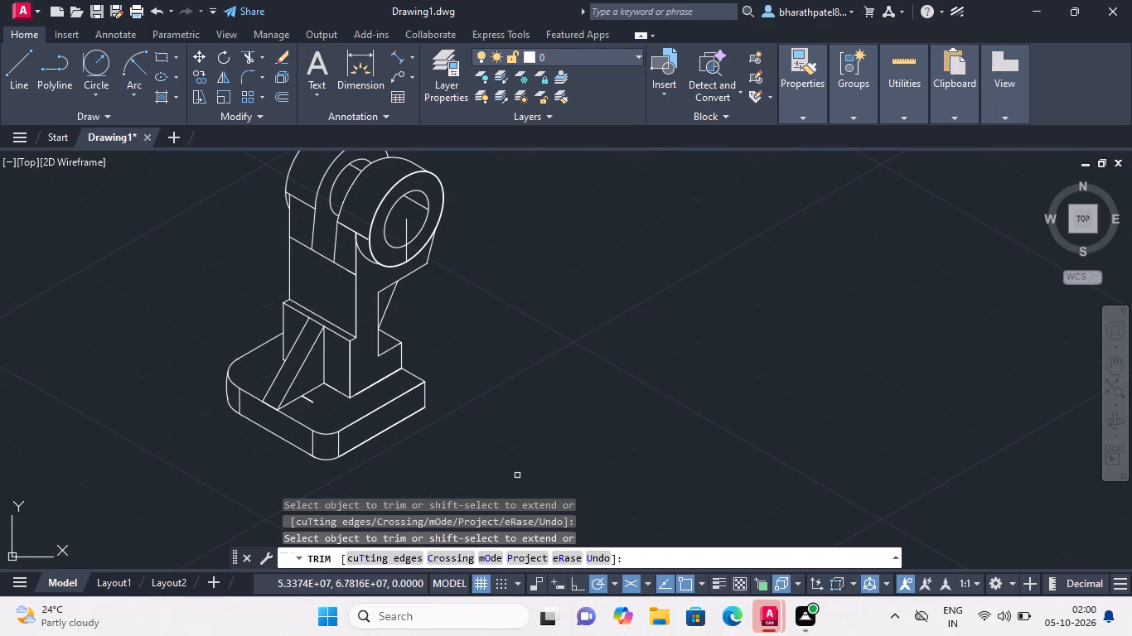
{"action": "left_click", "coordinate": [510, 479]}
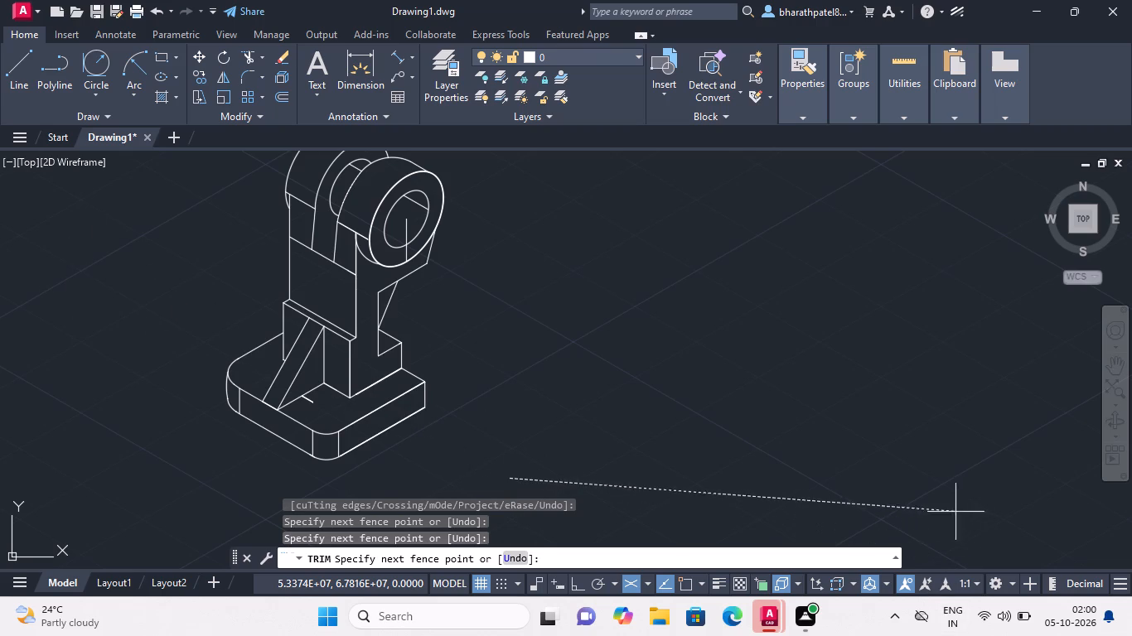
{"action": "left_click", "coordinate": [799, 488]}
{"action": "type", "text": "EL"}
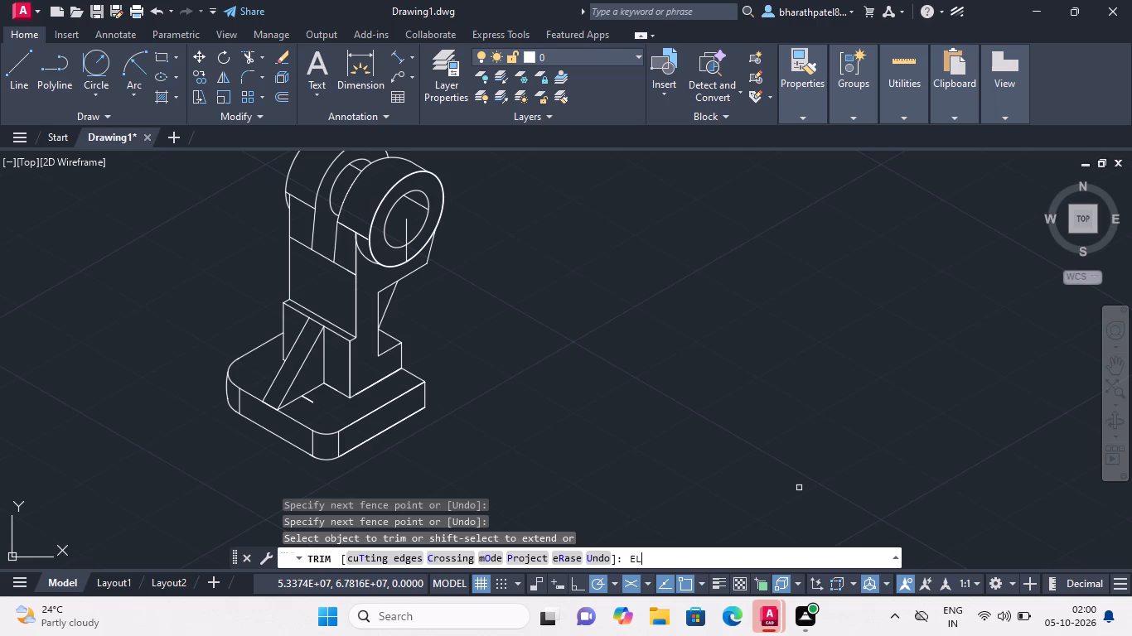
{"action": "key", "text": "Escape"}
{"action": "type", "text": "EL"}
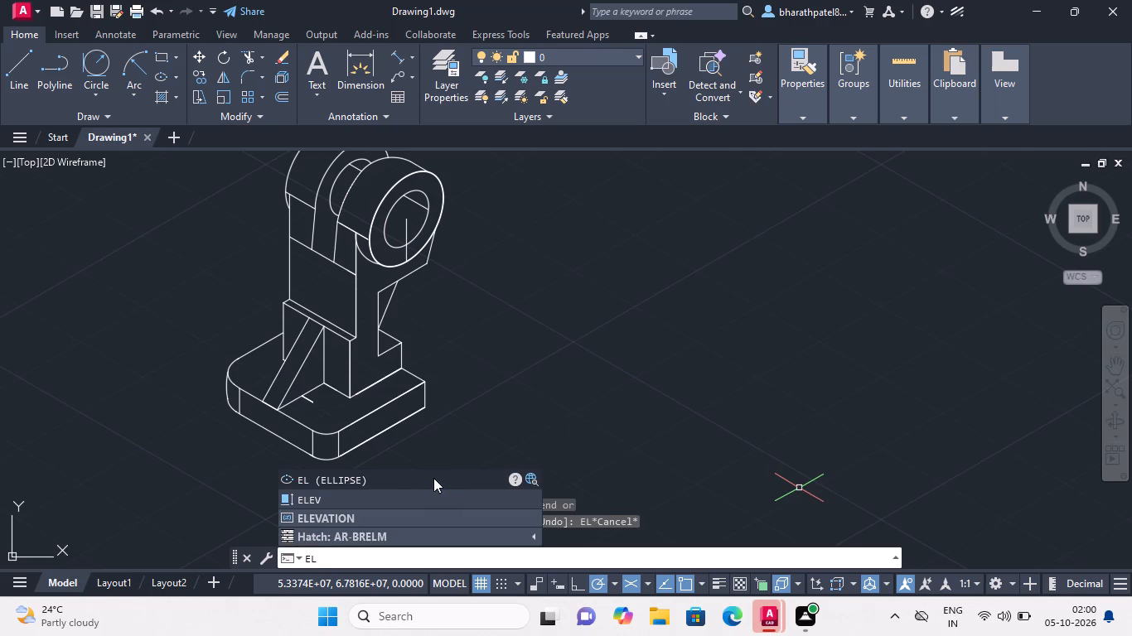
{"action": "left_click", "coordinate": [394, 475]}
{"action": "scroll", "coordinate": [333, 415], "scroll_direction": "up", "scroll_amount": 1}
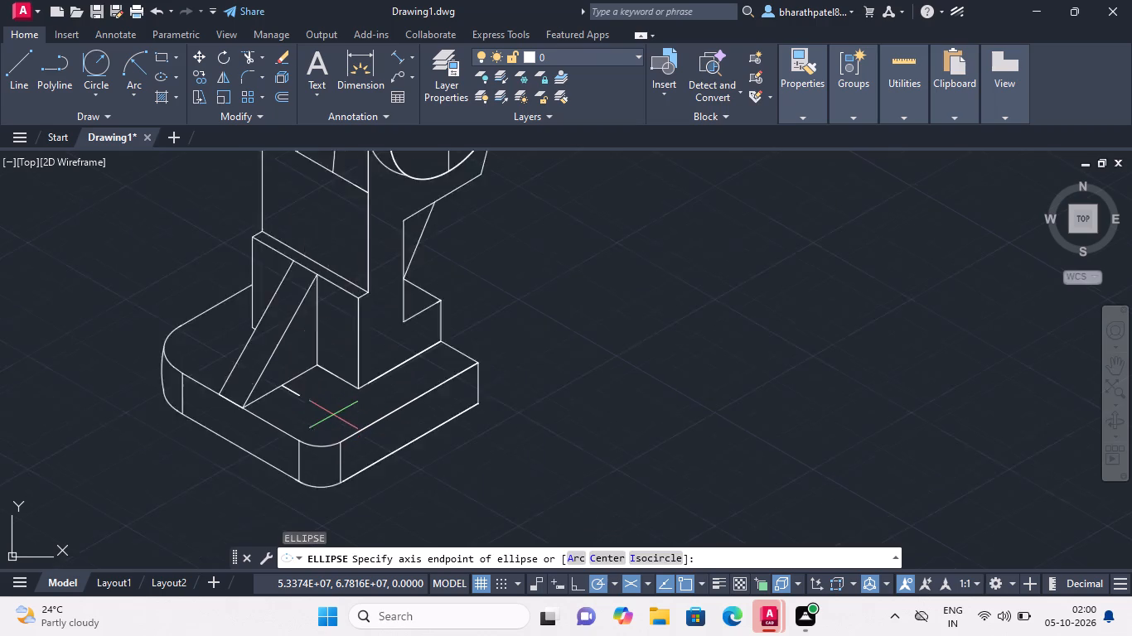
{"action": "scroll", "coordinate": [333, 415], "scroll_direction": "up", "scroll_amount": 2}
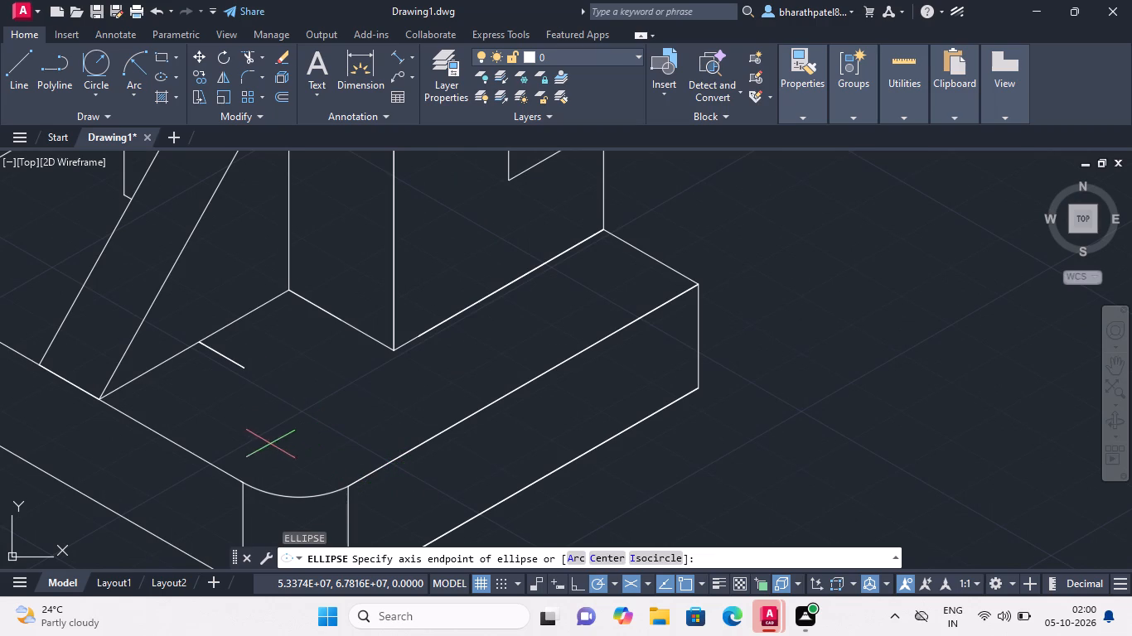
Draw a 20-unit line at 150° across the base plate's top face, starting on its upper right-hand edge near the front rounded corner.
{"action": "left_click", "coordinate": [9, 75]}
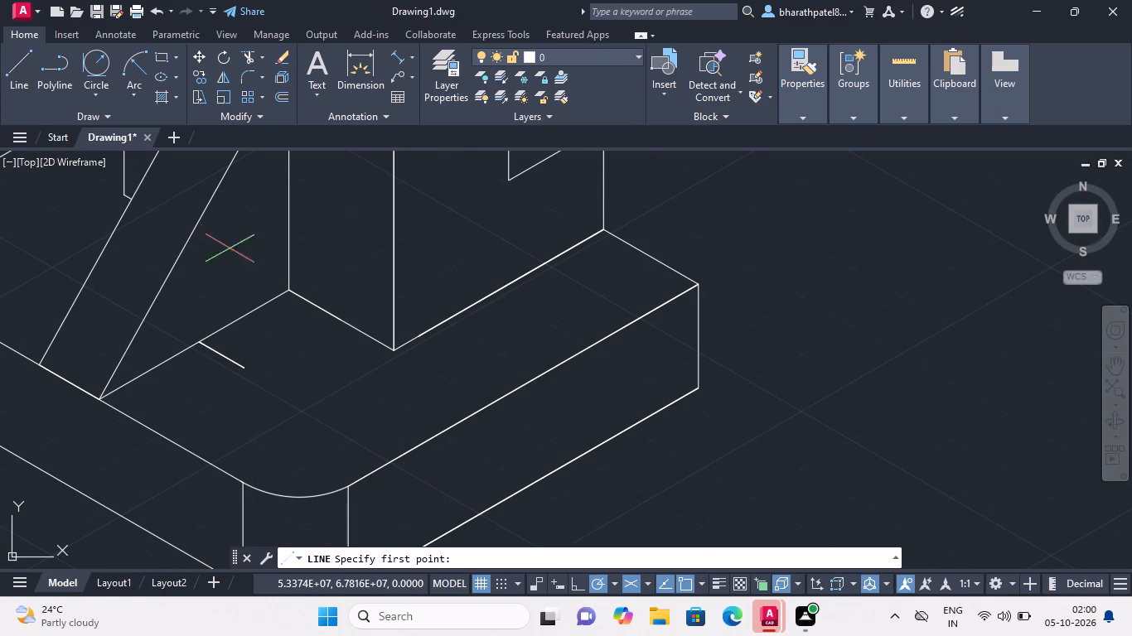
{"action": "left_click", "coordinate": [396, 457]}
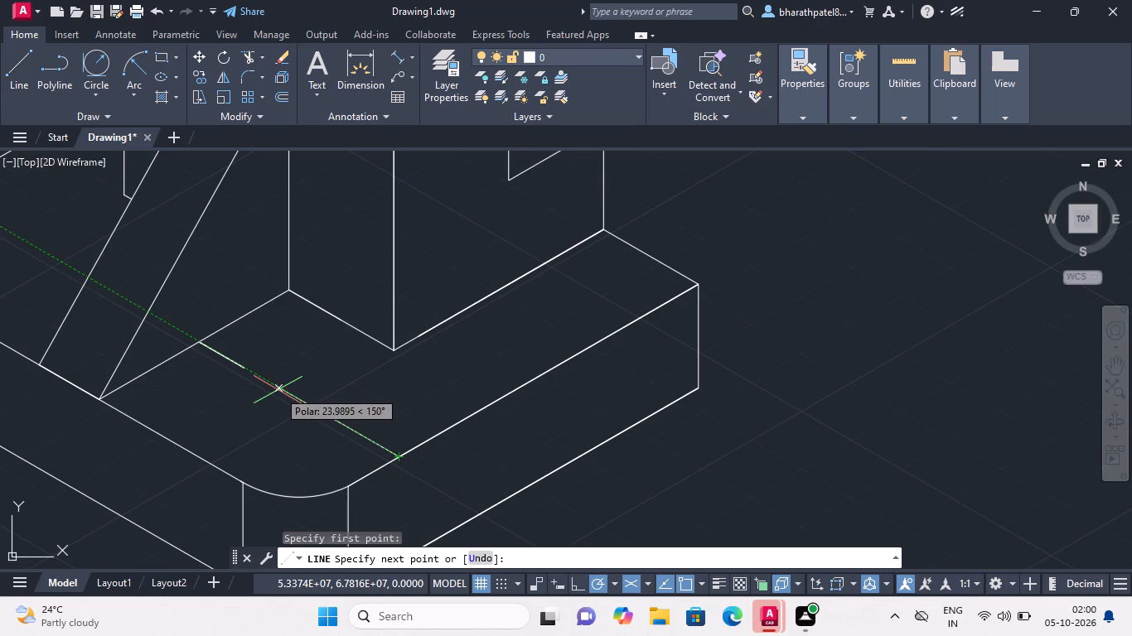
{"action": "type", "text": "20"}
{"action": "key", "text": "Return"}
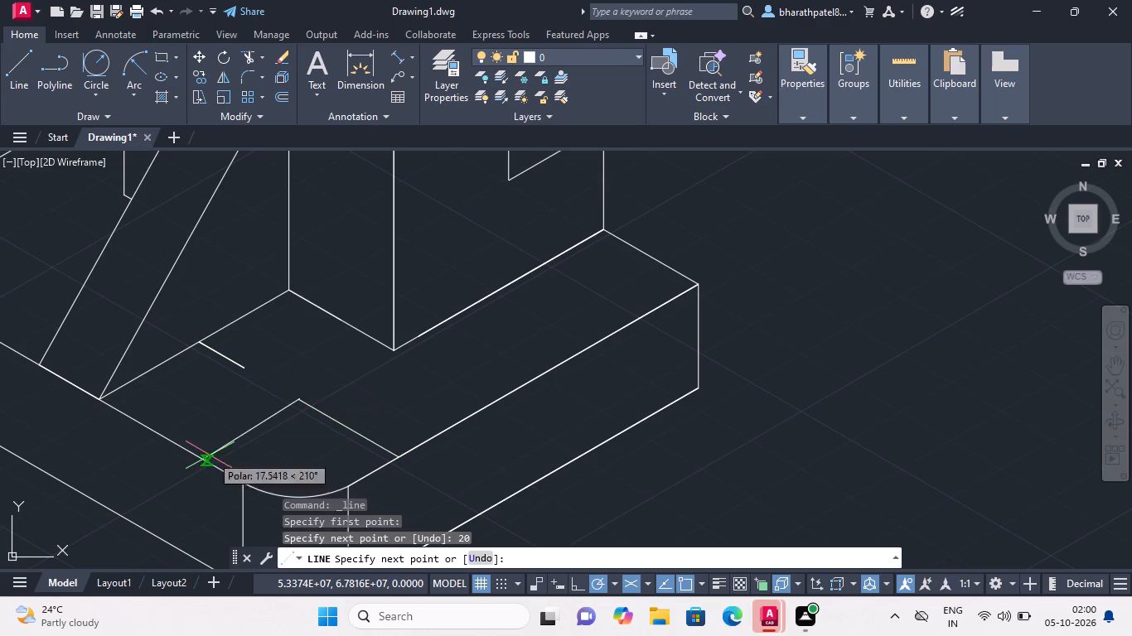
{"action": "key", "text": "Escape"}
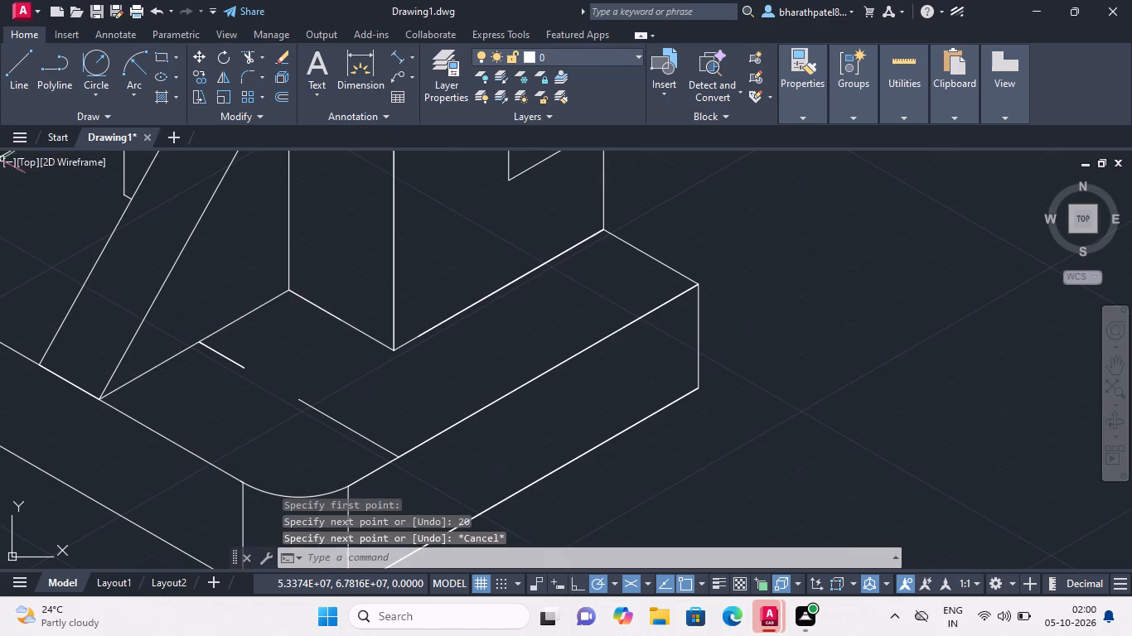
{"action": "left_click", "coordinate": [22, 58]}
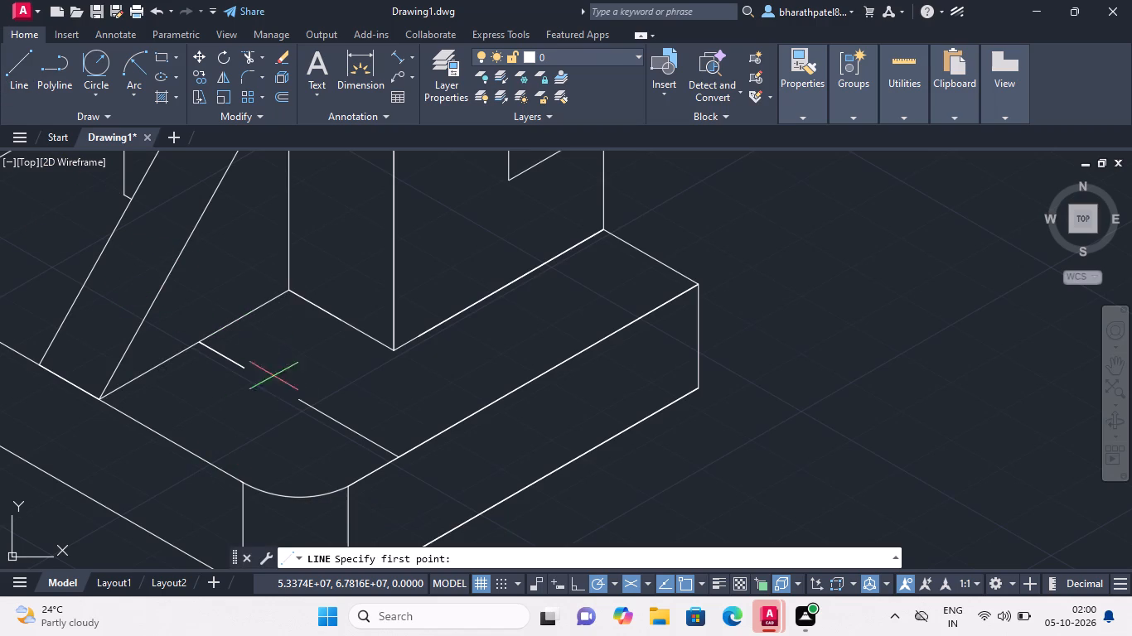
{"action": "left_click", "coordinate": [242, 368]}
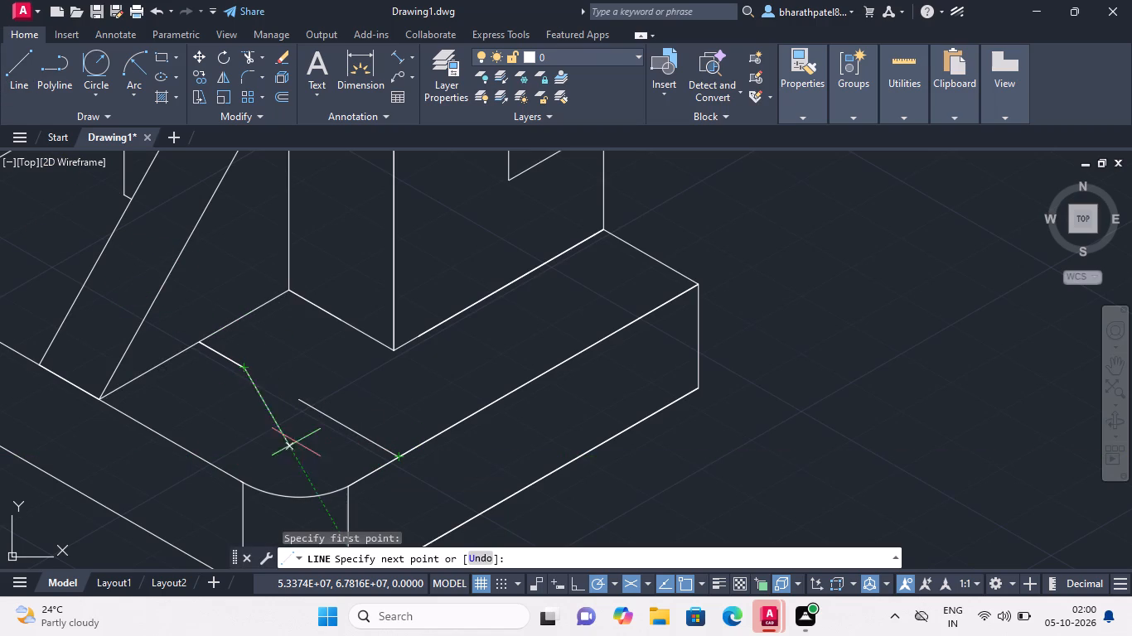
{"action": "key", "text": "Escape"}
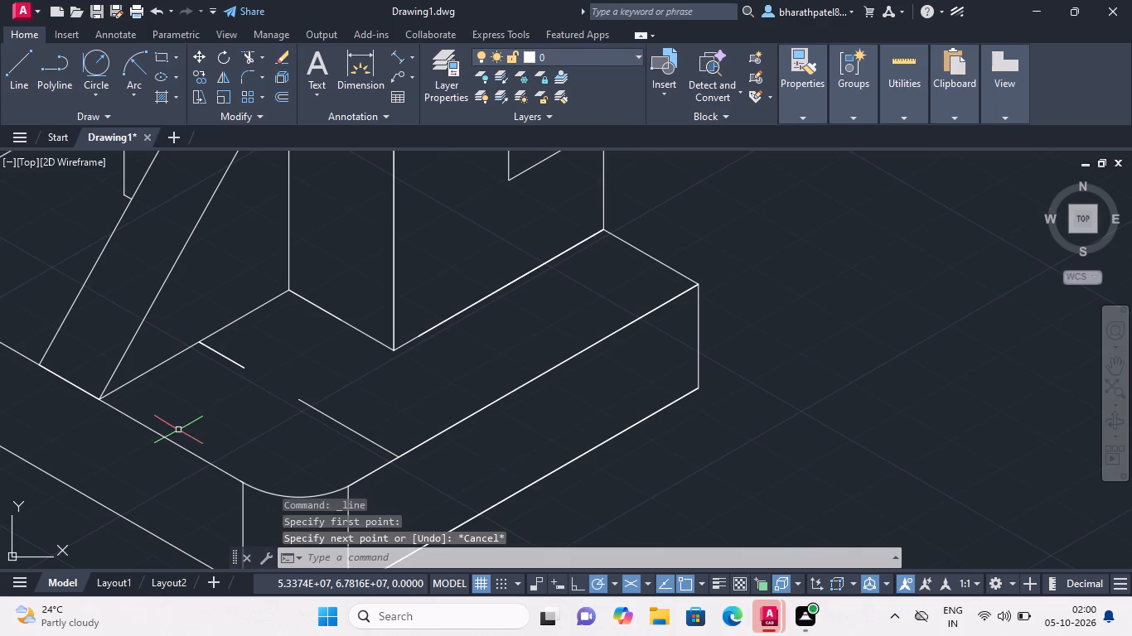
Draw a 20-unit line at 30° across the top face, starting on the base plate's upper left-hand edge near the front rounded corner.
{"action": "left_click", "coordinate": [12, 75]}
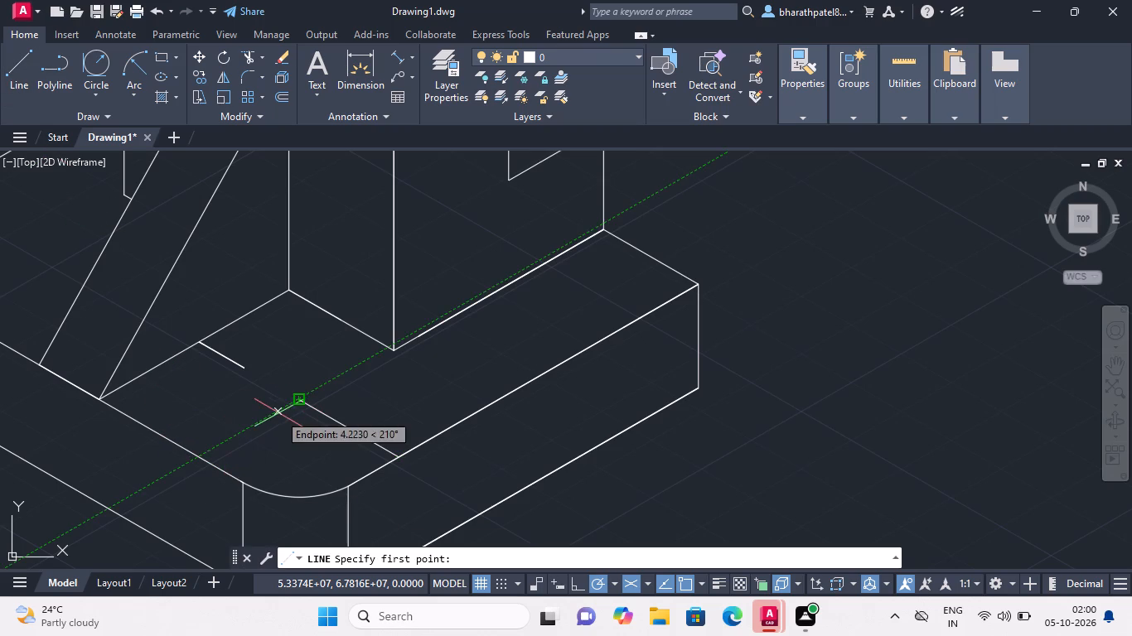
{"action": "left_click", "coordinate": [210, 465]}
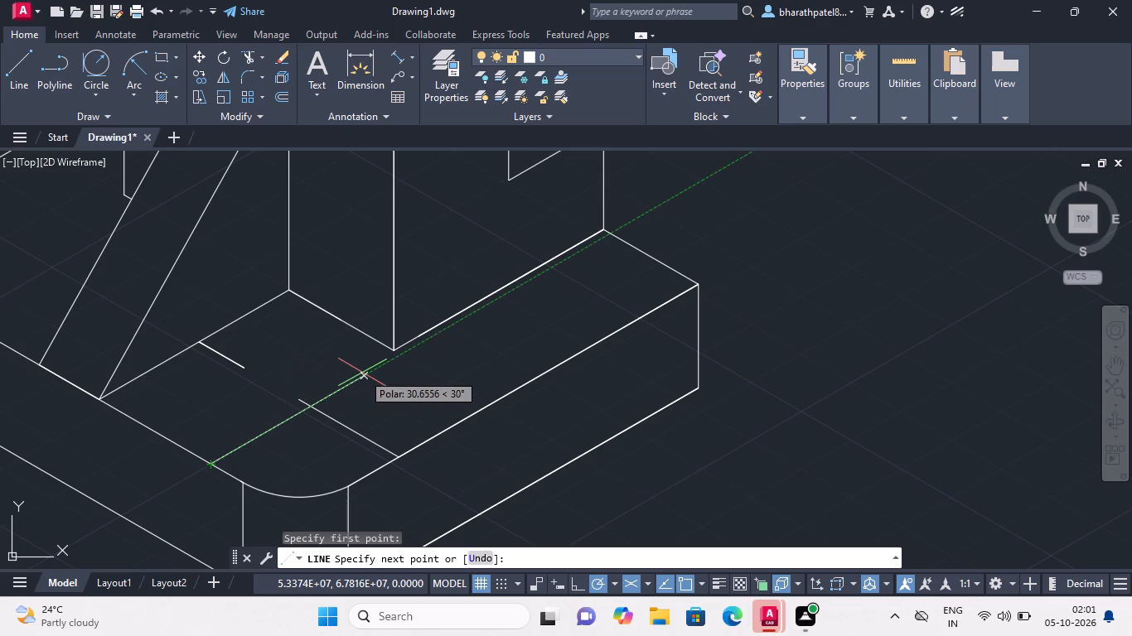
{"action": "type", "text": "20"}
{"action": "key", "text": "Return"}
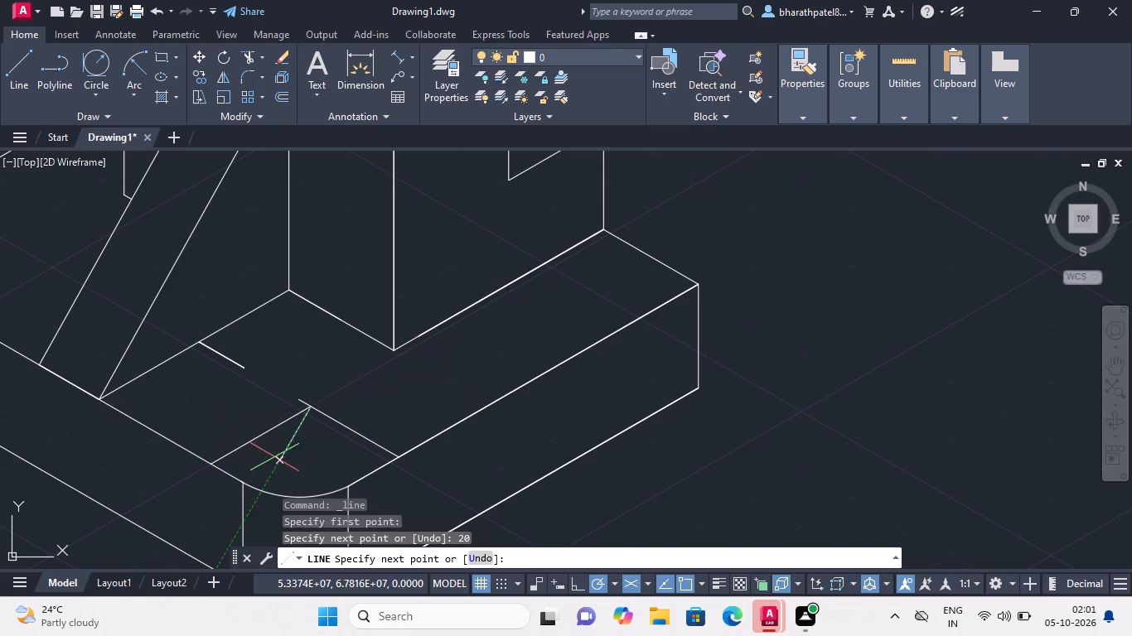
{"action": "key", "text": "Escape"}
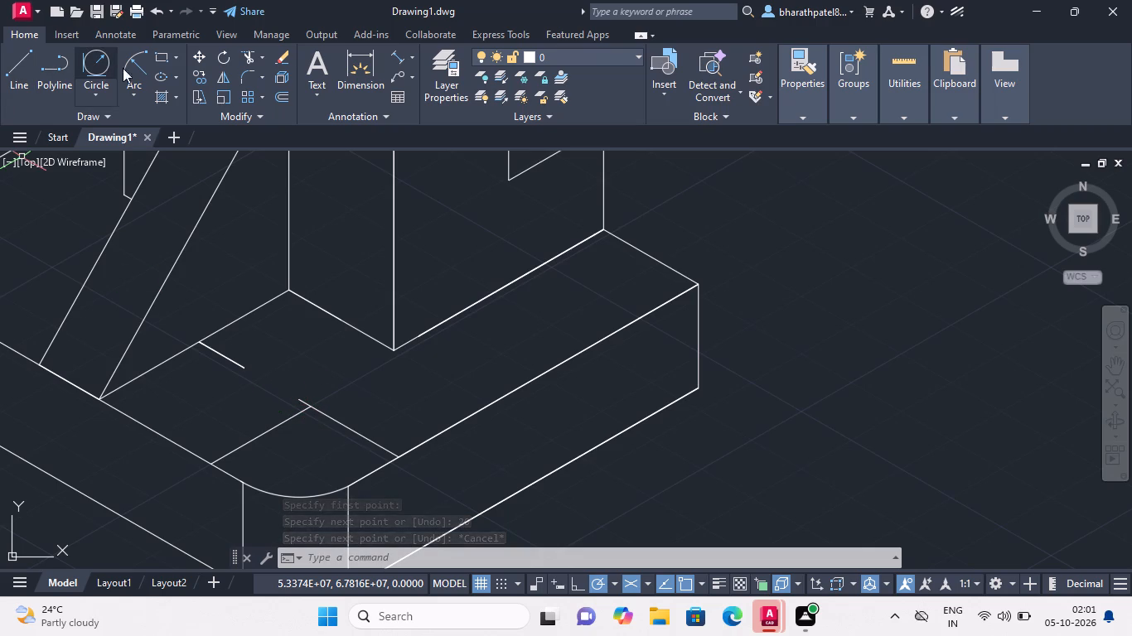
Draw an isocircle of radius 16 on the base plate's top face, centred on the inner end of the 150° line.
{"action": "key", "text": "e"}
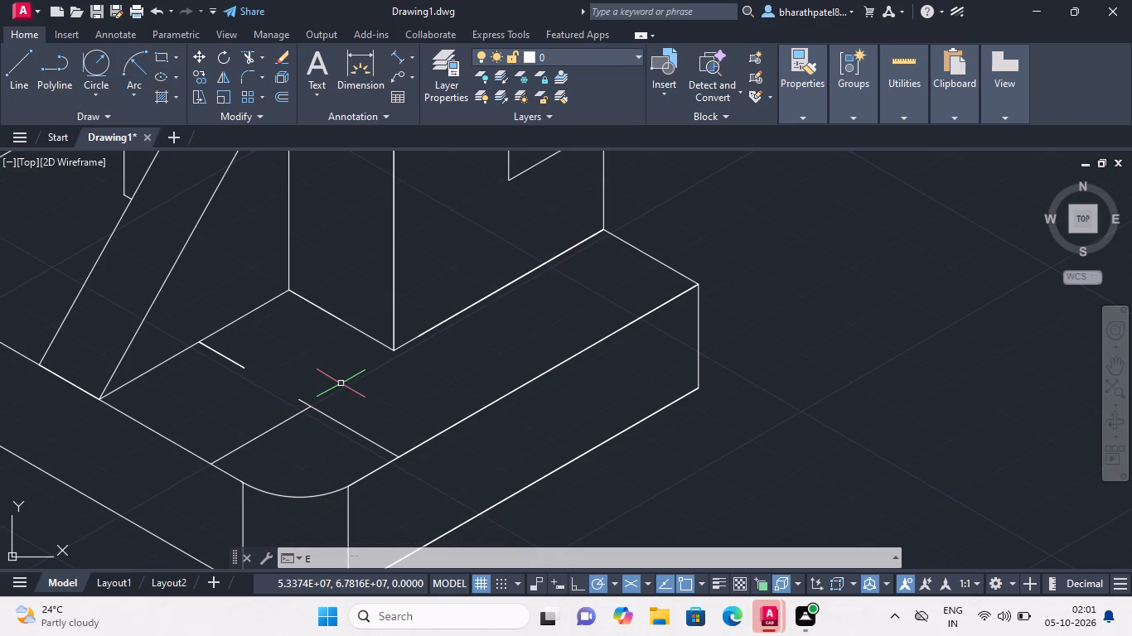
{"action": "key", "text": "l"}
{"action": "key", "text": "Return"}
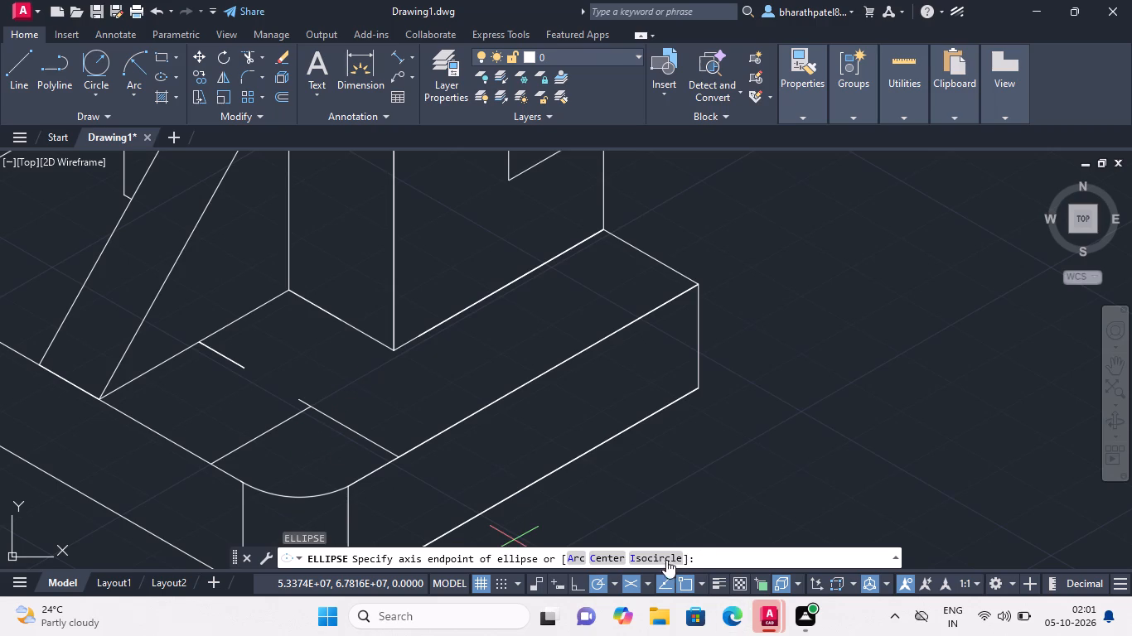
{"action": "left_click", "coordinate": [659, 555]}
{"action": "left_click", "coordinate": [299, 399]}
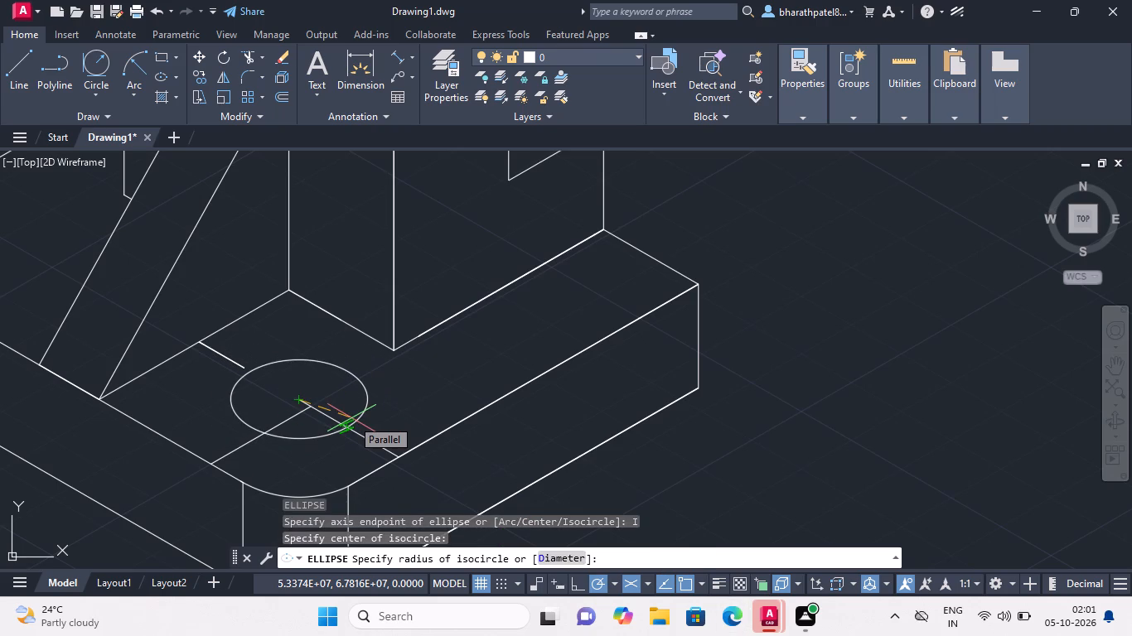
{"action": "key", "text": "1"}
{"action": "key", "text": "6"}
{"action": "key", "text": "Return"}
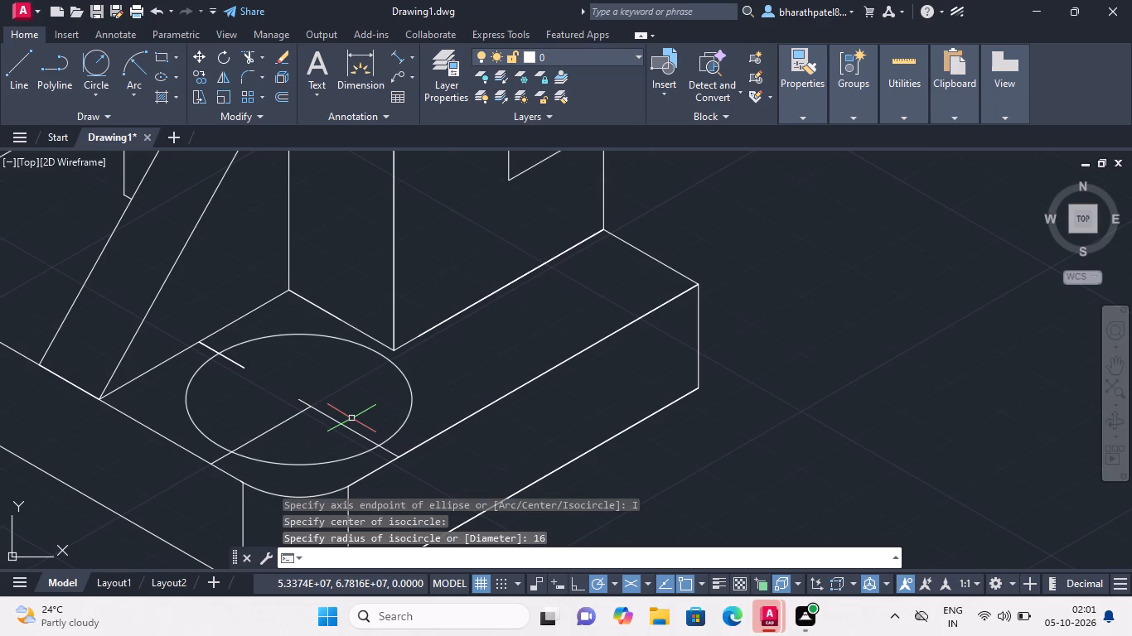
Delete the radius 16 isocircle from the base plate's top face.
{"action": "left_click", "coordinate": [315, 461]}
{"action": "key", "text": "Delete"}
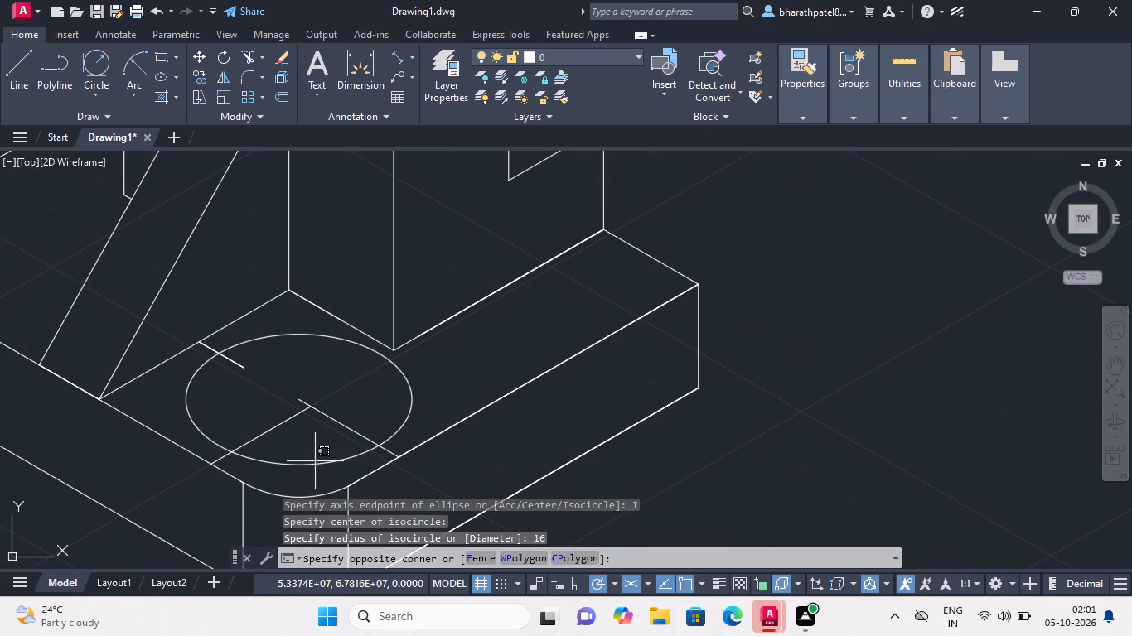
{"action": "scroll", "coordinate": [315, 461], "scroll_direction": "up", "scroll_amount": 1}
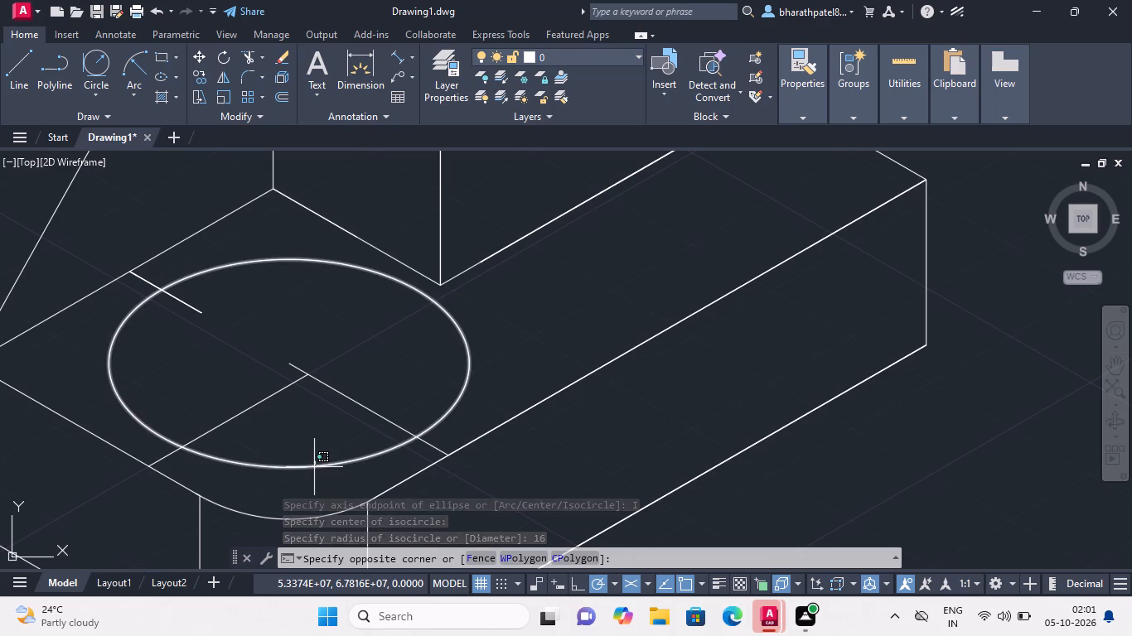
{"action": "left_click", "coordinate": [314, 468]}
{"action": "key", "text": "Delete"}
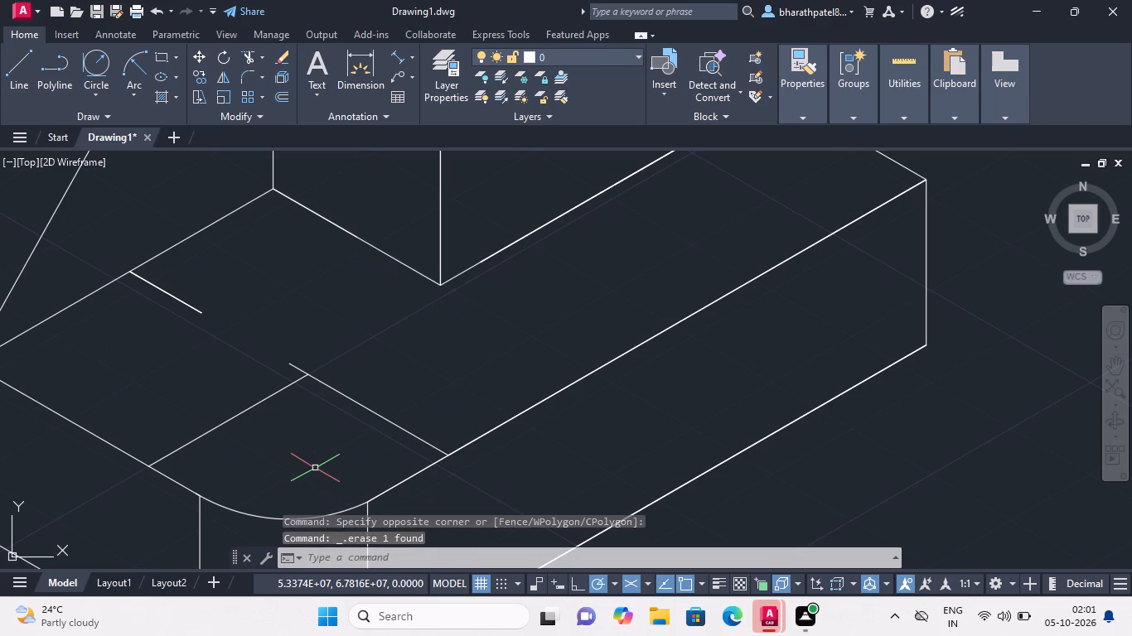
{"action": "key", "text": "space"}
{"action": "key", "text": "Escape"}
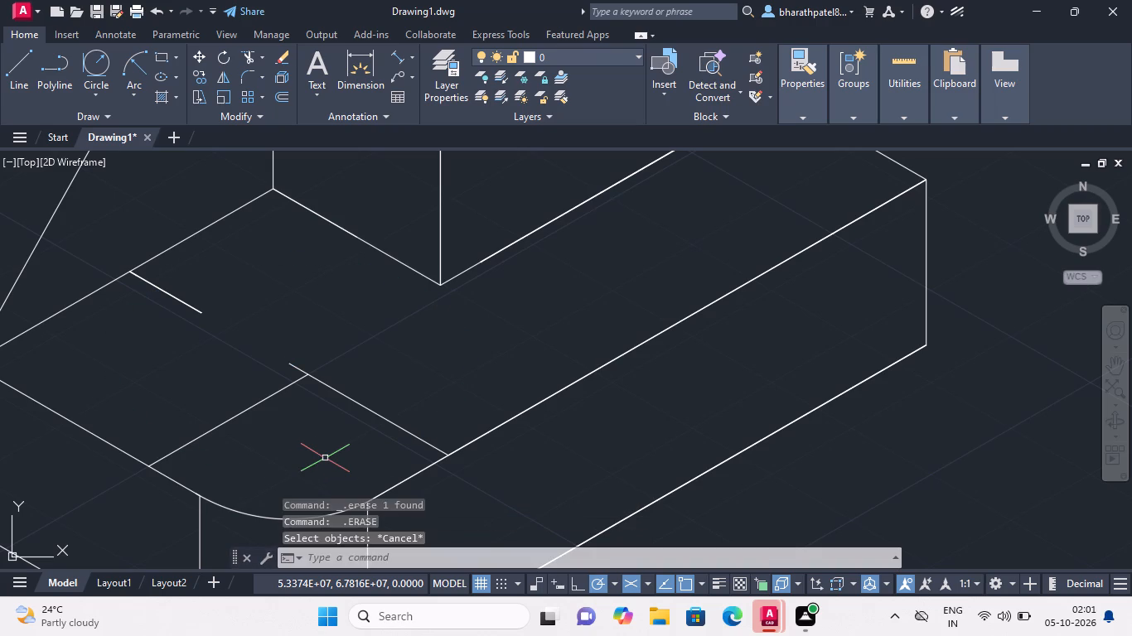
Draw an isocircle of diameter 16 on the base plate's top face, centred on the inner end of the 150° line.
{"action": "key", "text": "e"}
{"action": "key", "text": "l"}
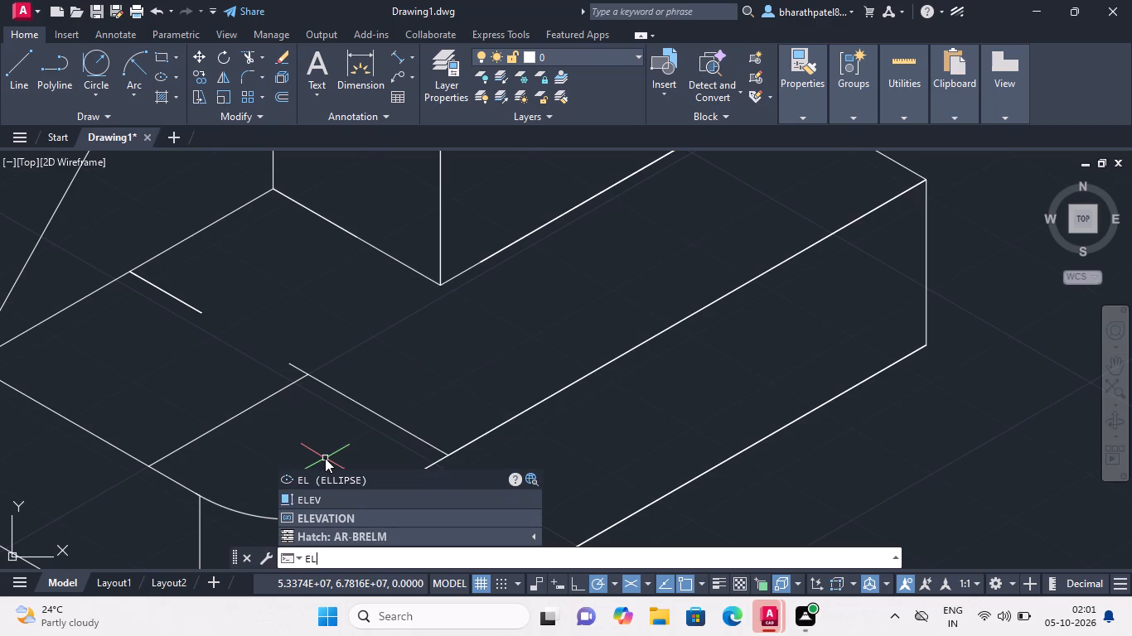
{"action": "left_click", "coordinate": [312, 479]}
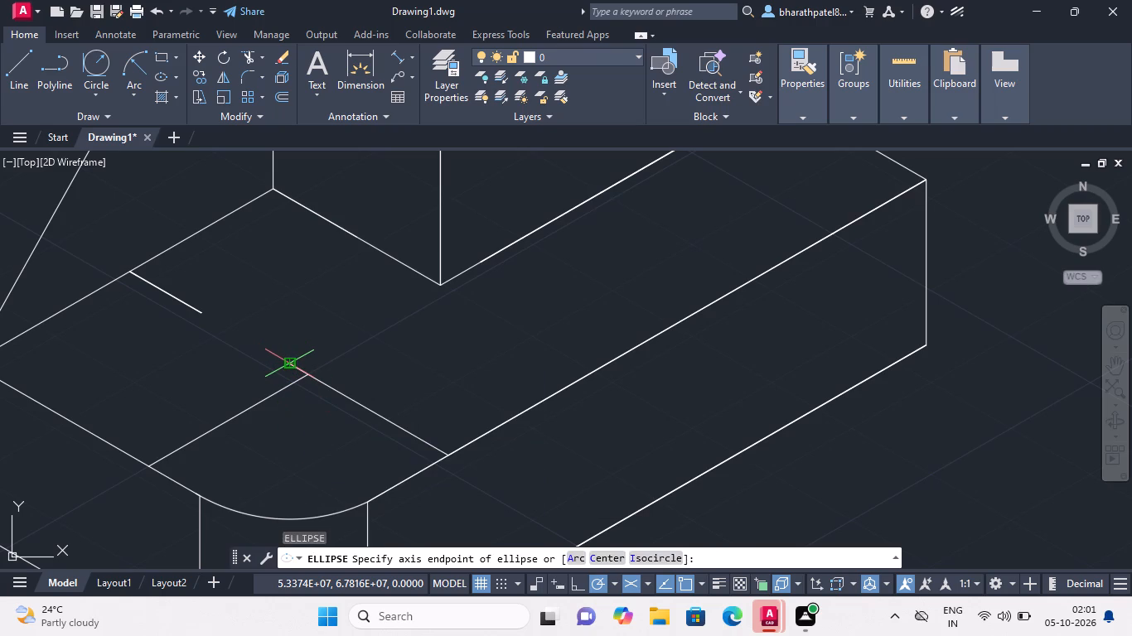
{"action": "left_click", "coordinate": [641, 557]}
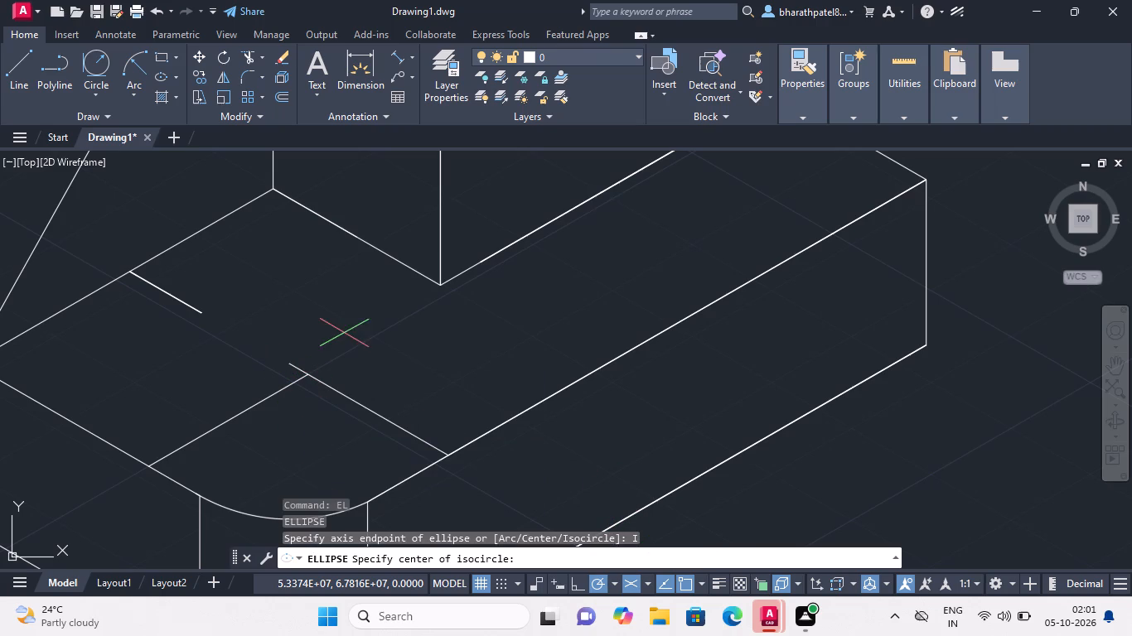
{"action": "left_click", "coordinate": [293, 366]}
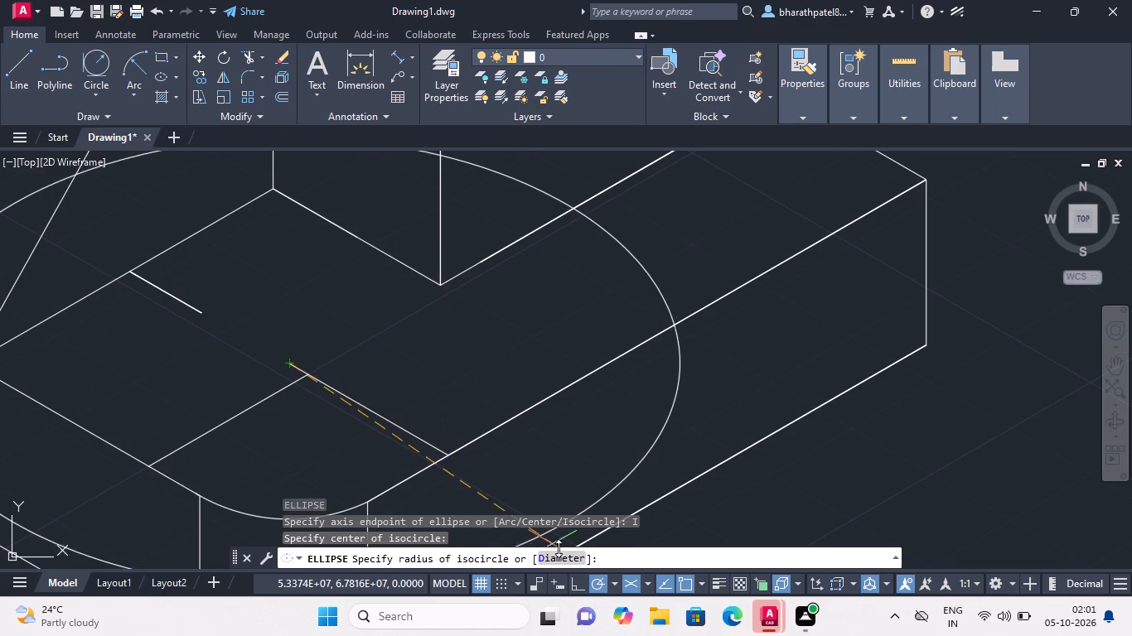
{"action": "left_click", "coordinate": [561, 561]}
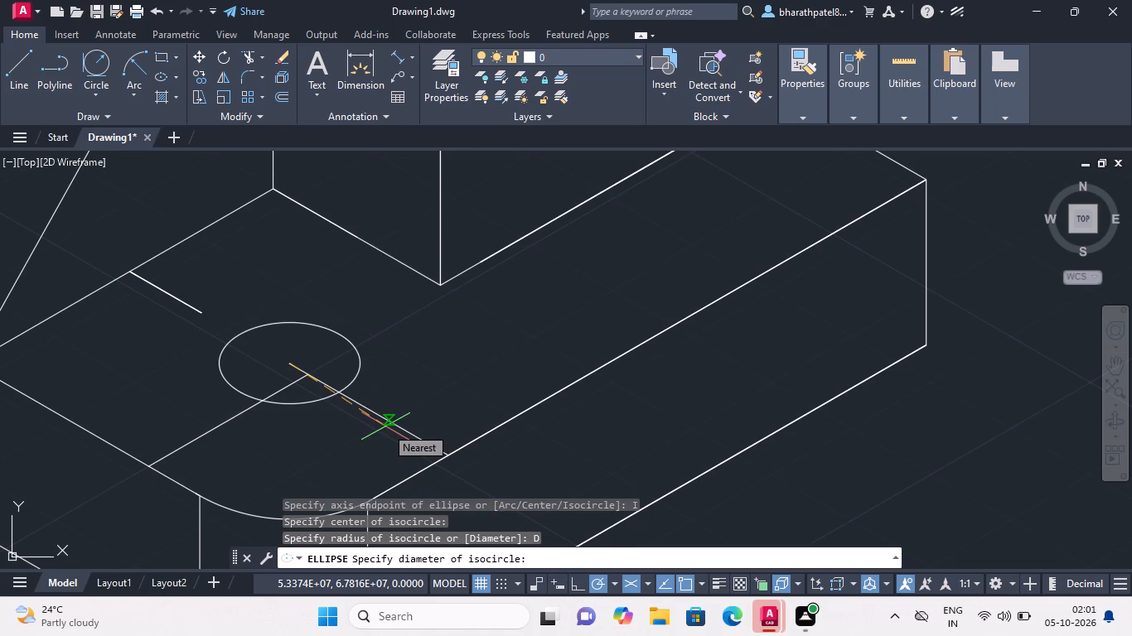
{"action": "type", "text": "16"}
{"action": "key", "text": "Return"}
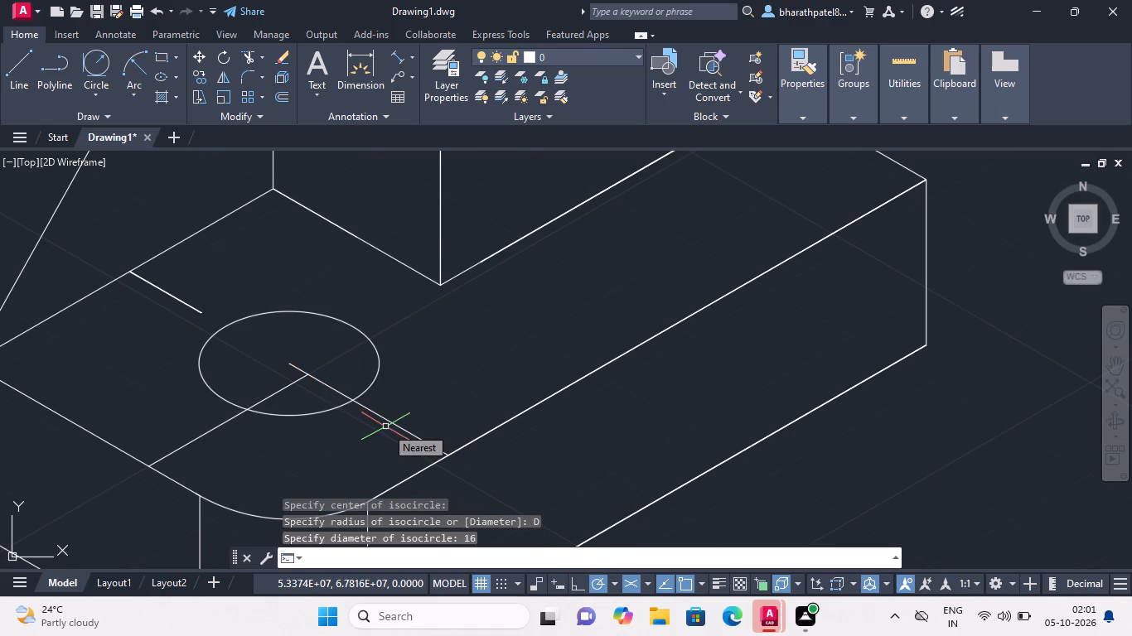
{"action": "scroll", "coordinate": [385, 417], "scroll_direction": "down", "scroll_amount": 3}
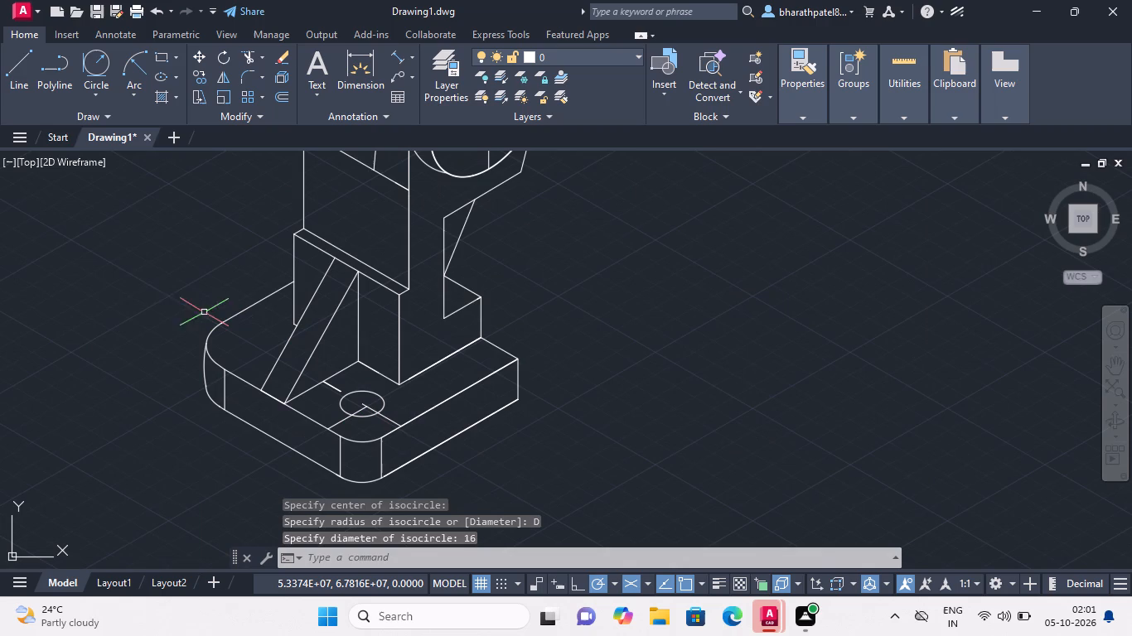
Draw a 52-unit construction line at 150° across the base plate's top face, starting from the front hole's centre.
{"action": "left_click", "coordinate": [13, 61]}
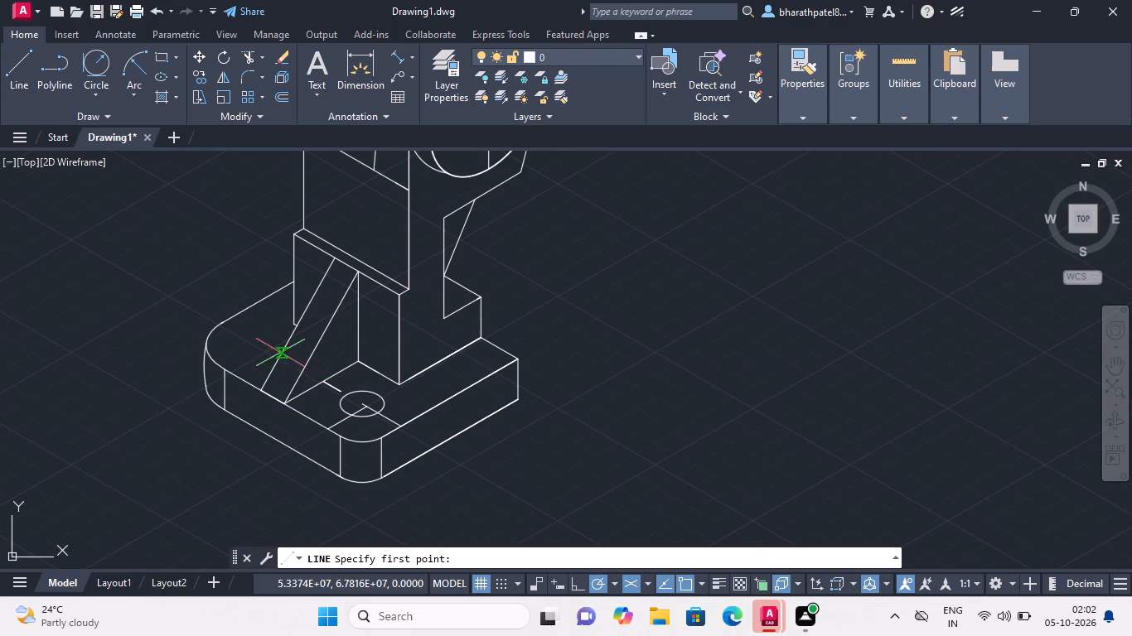
{"action": "scroll", "coordinate": [280, 352], "scroll_direction": "up", "scroll_amount": 3}
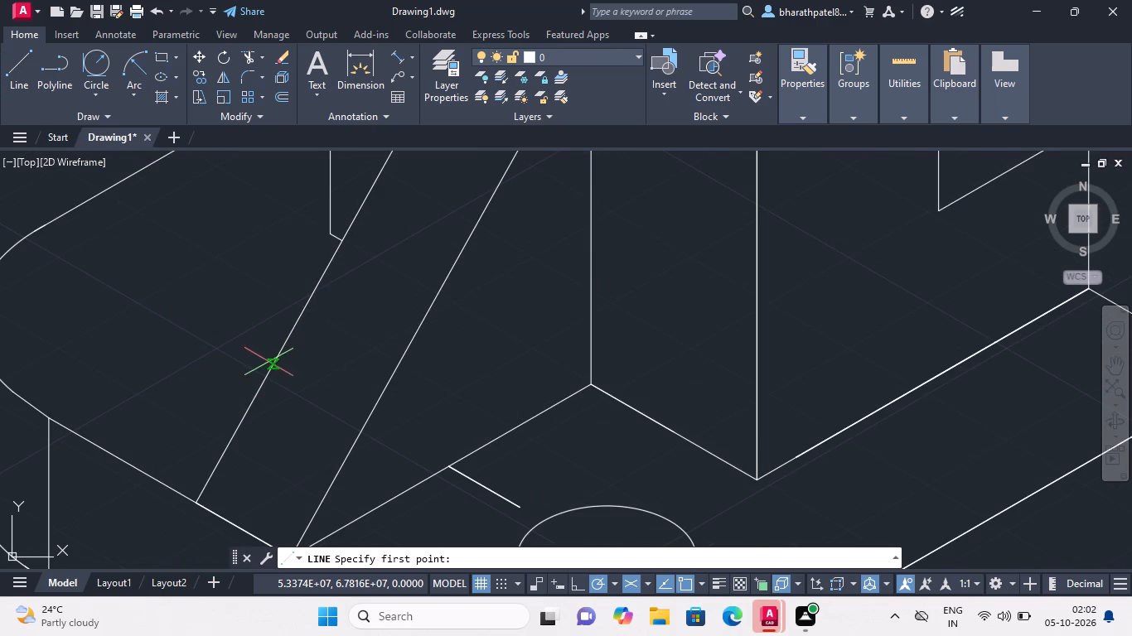
{"action": "left_click", "coordinate": [12, 70]}
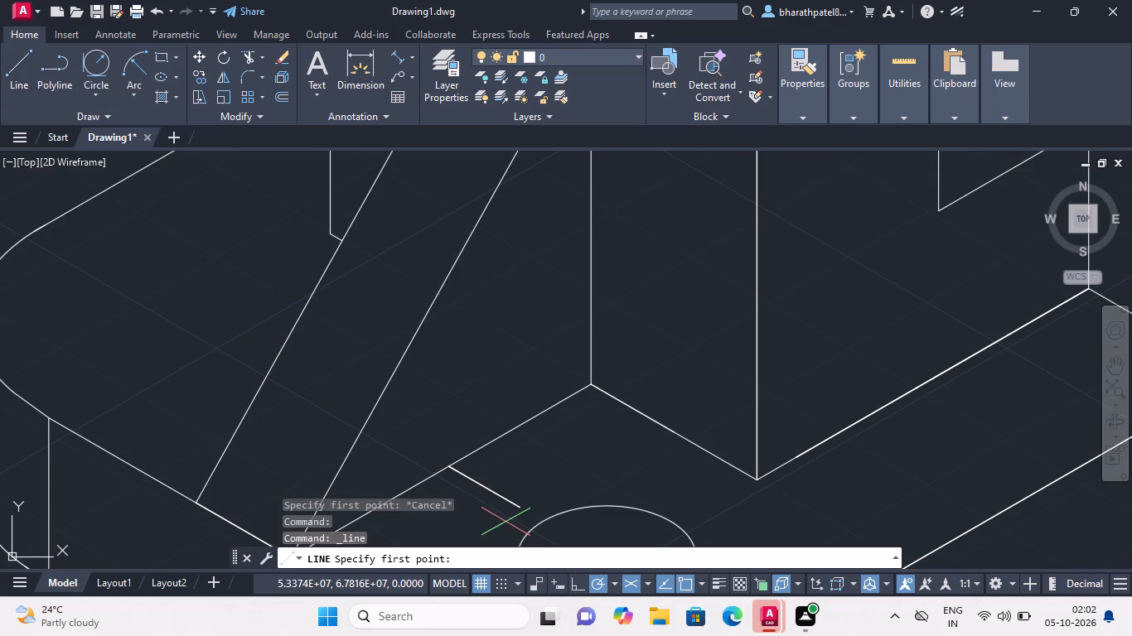
{"action": "scroll", "coordinate": [486, 451], "scroll_direction": "down", "scroll_amount": 3}
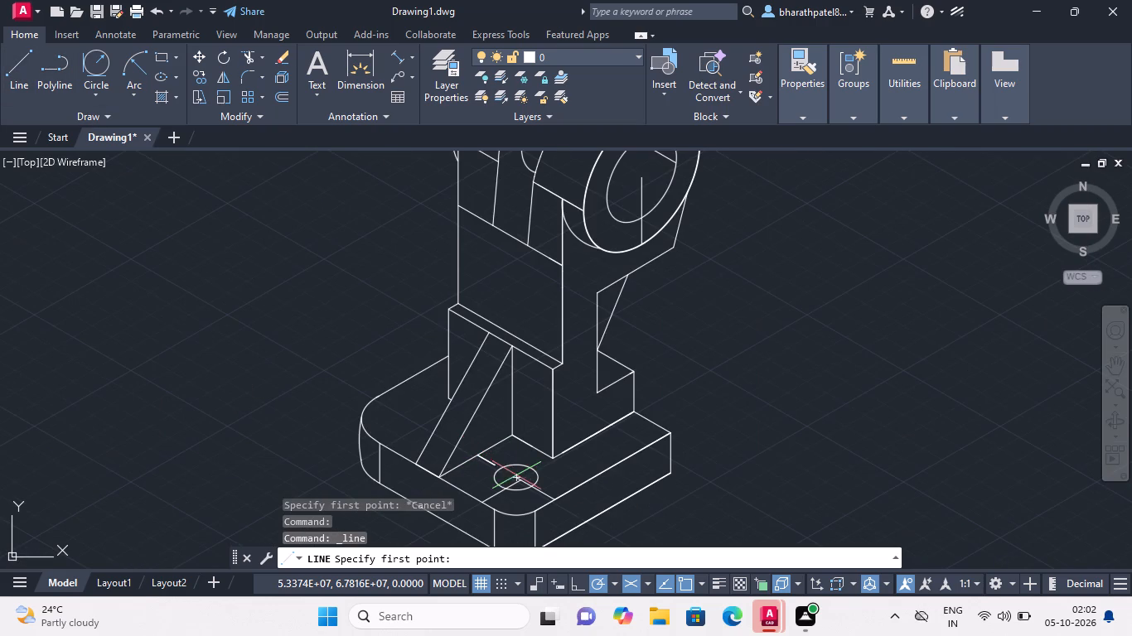
{"action": "scroll", "coordinate": [520, 482], "scroll_direction": "up", "scroll_amount": 3}
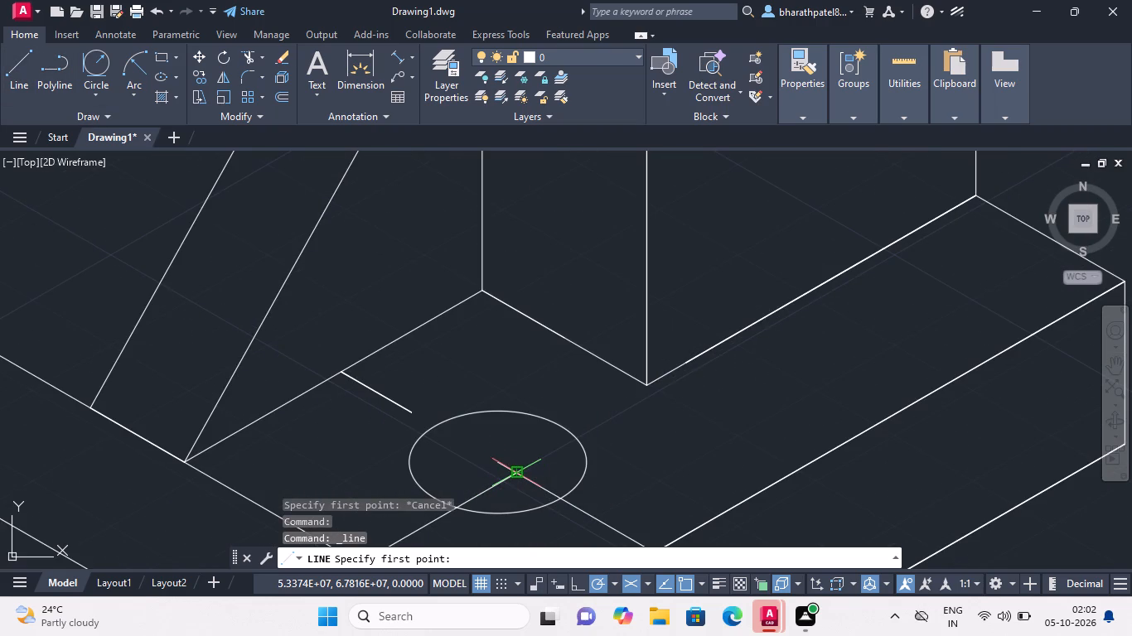
{"action": "scroll", "coordinate": [494, 460], "scroll_direction": "up", "scroll_amount": 4}
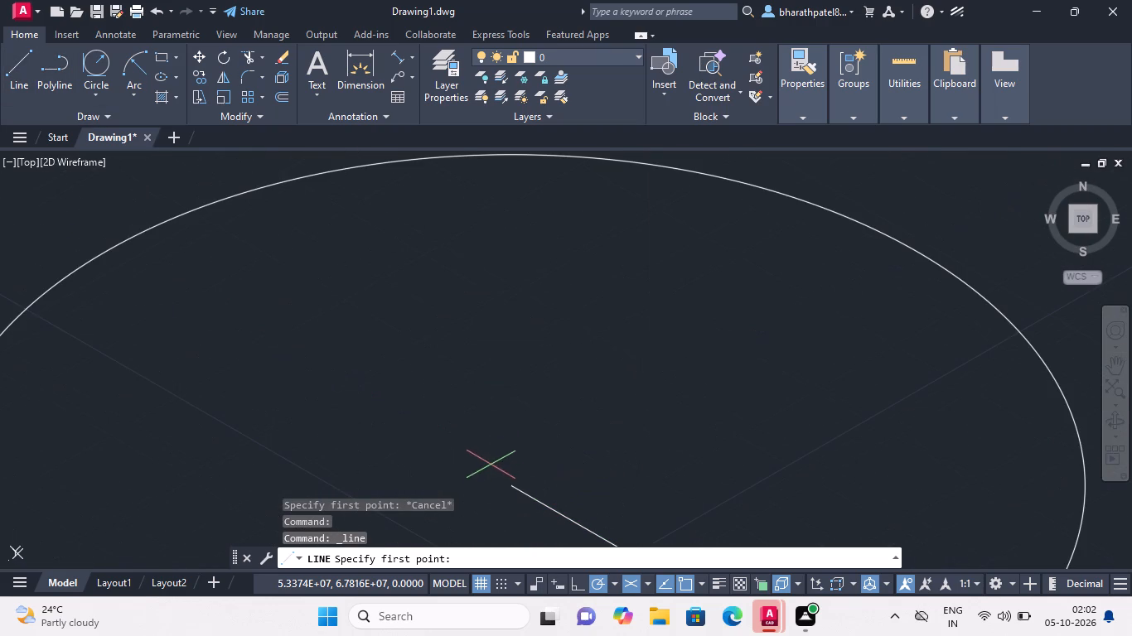
{"action": "left_click", "coordinate": [507, 488]}
{"action": "scroll", "coordinate": [322, 423], "scroll_direction": "down", "scroll_amount": 5}
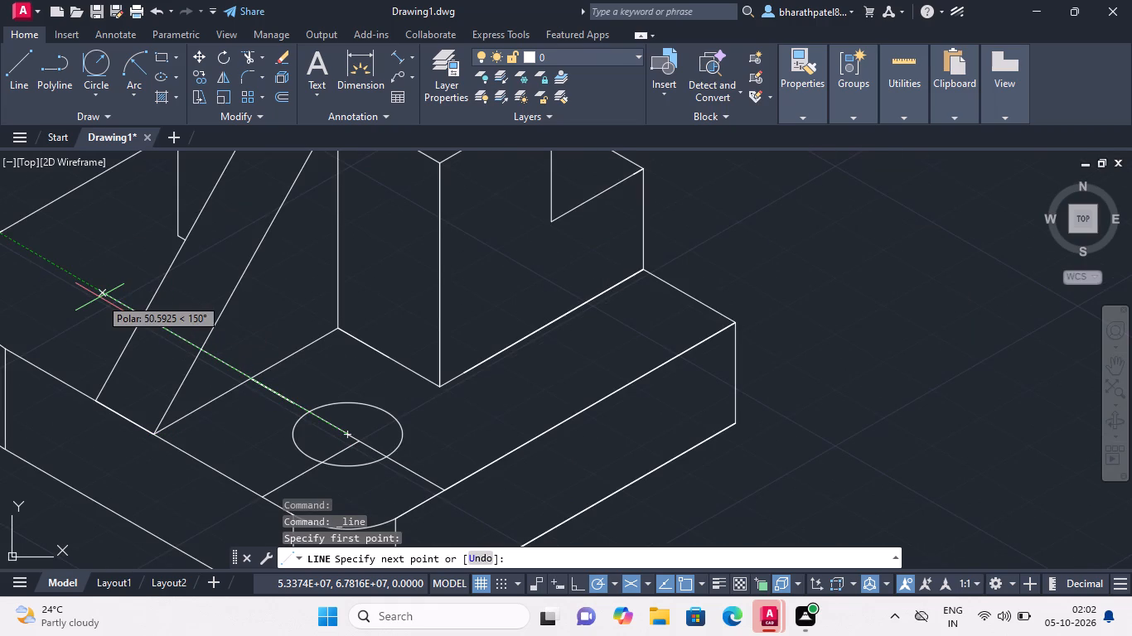
{"action": "type", "text": "52"}
{"action": "key", "text": "Return"}
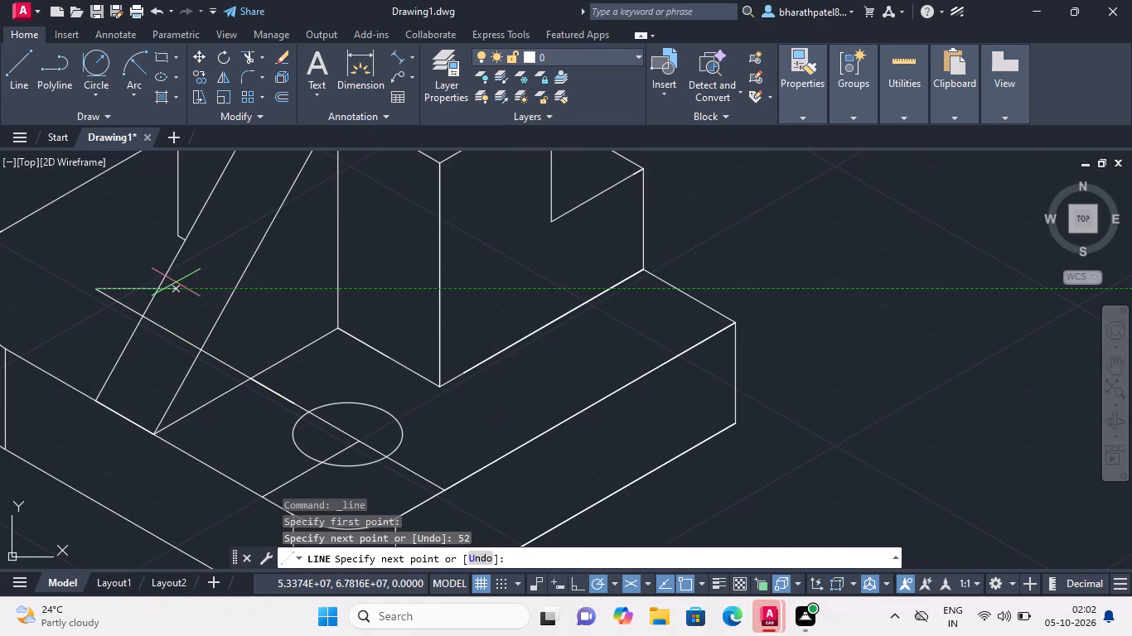
{"action": "key", "text": "Escape"}
Draw an isocircle of diameter 16 on the base plate's top face, centred on the far end of the 52-unit line.
{"action": "scroll", "coordinate": [109, 272], "scroll_direction": "down", "scroll_amount": 3}
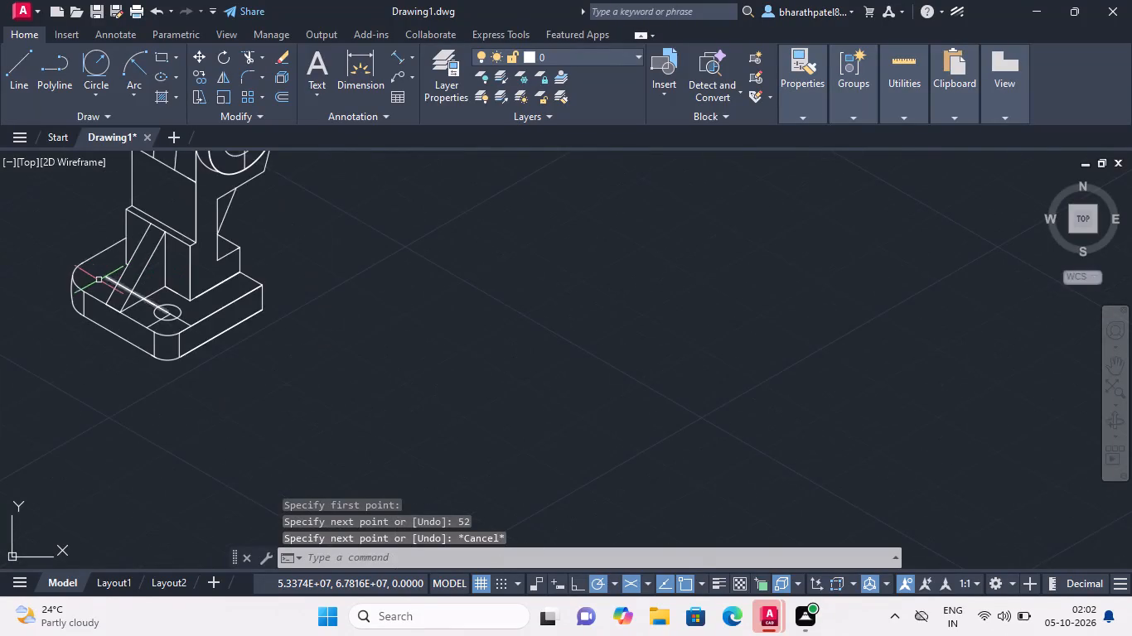
{"action": "scroll", "coordinate": [95, 279], "scroll_direction": "up", "scroll_amount": 4}
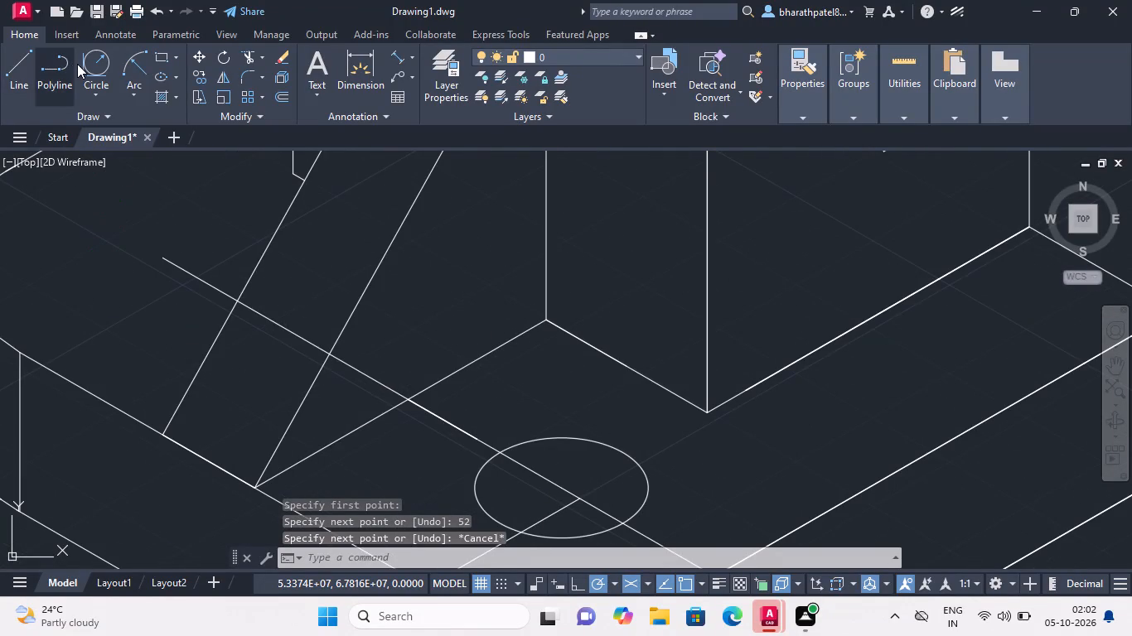
{"action": "left_click", "coordinate": [84, 64]}
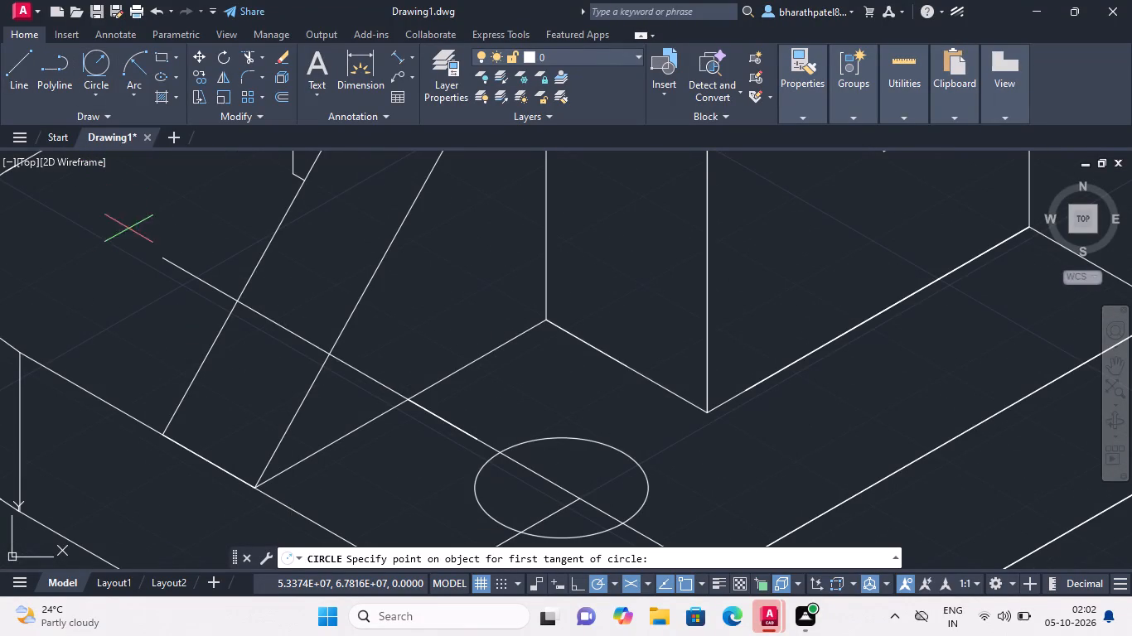
{"action": "key", "text": "Escape"}
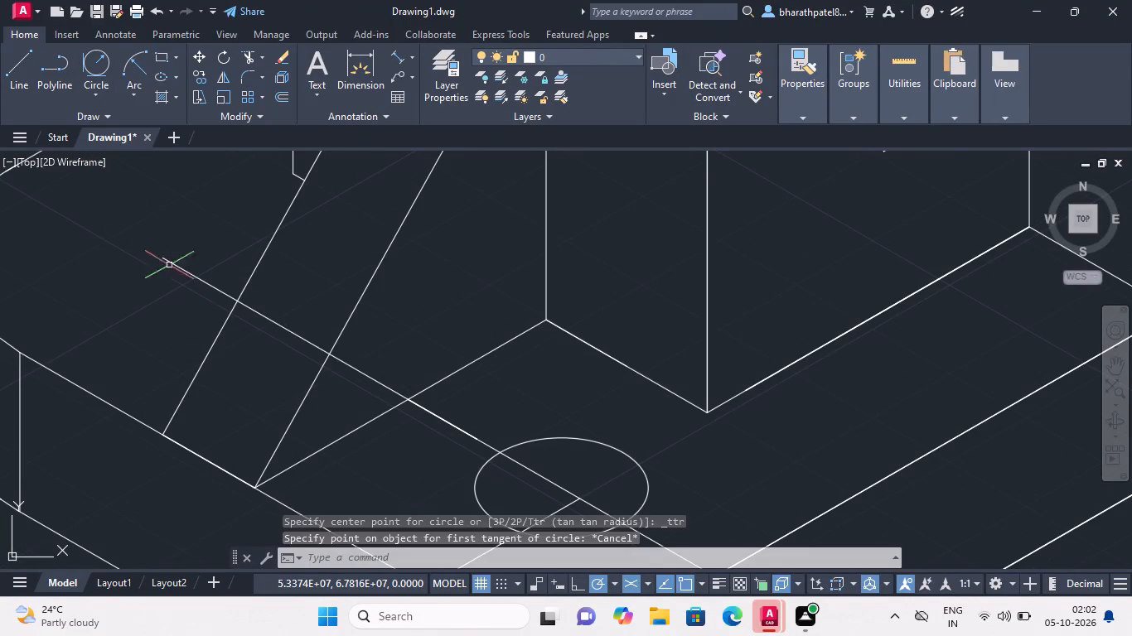
{"action": "type", "text": "EL"}
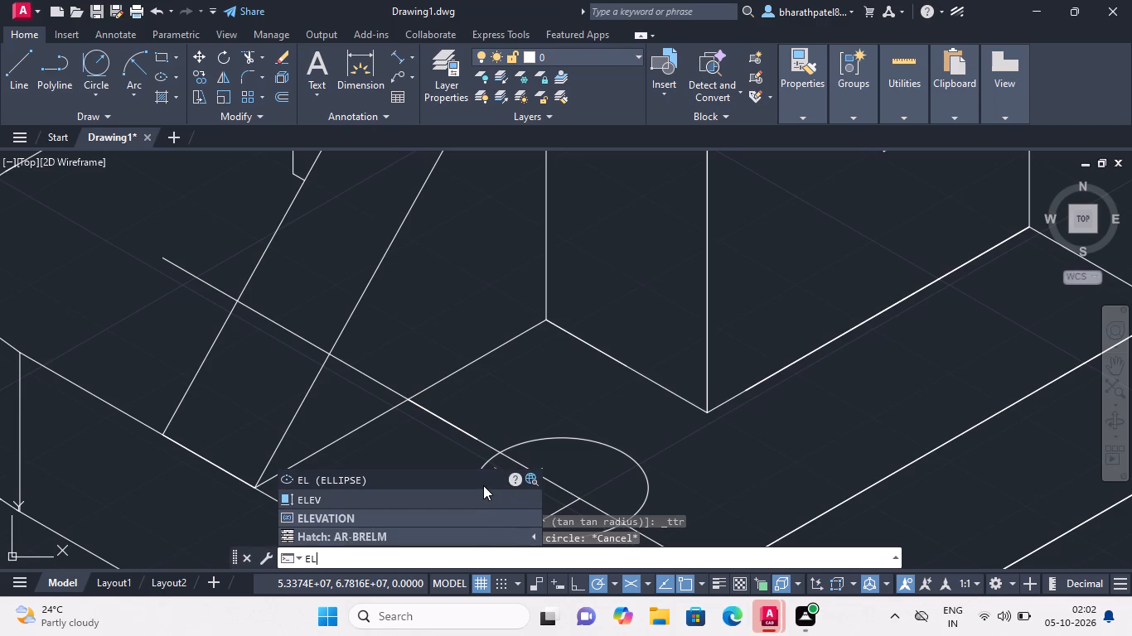
{"action": "left_click", "coordinate": [483, 485]}
{"action": "left_click", "coordinate": [666, 558]}
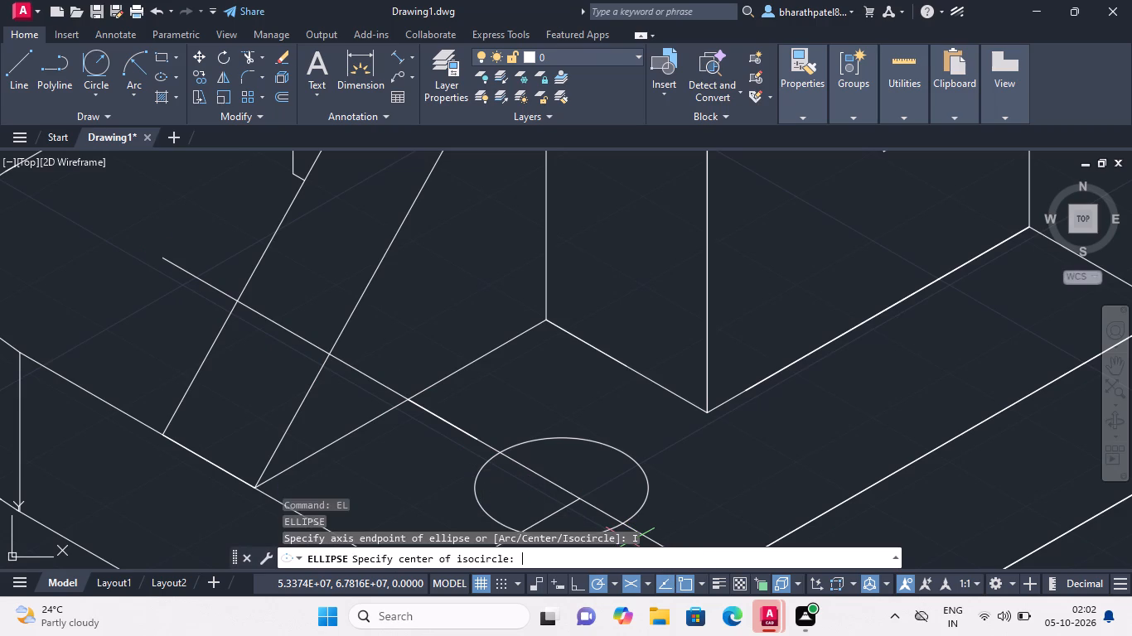
{"action": "left_click", "coordinate": [160, 258]}
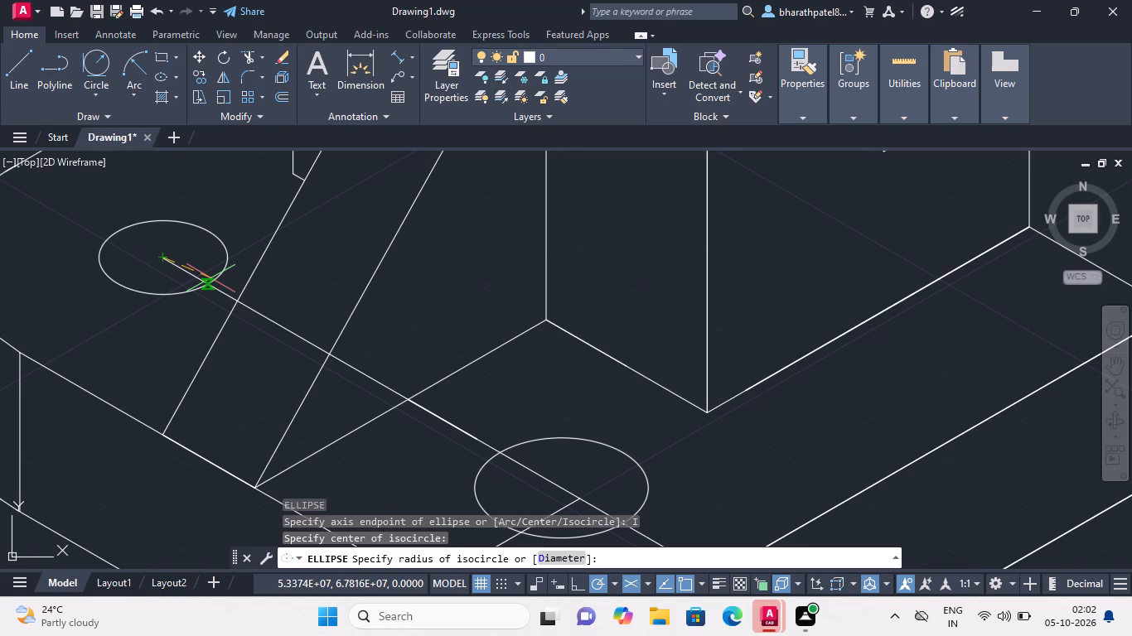
{"action": "left_click", "coordinate": [559, 561]}
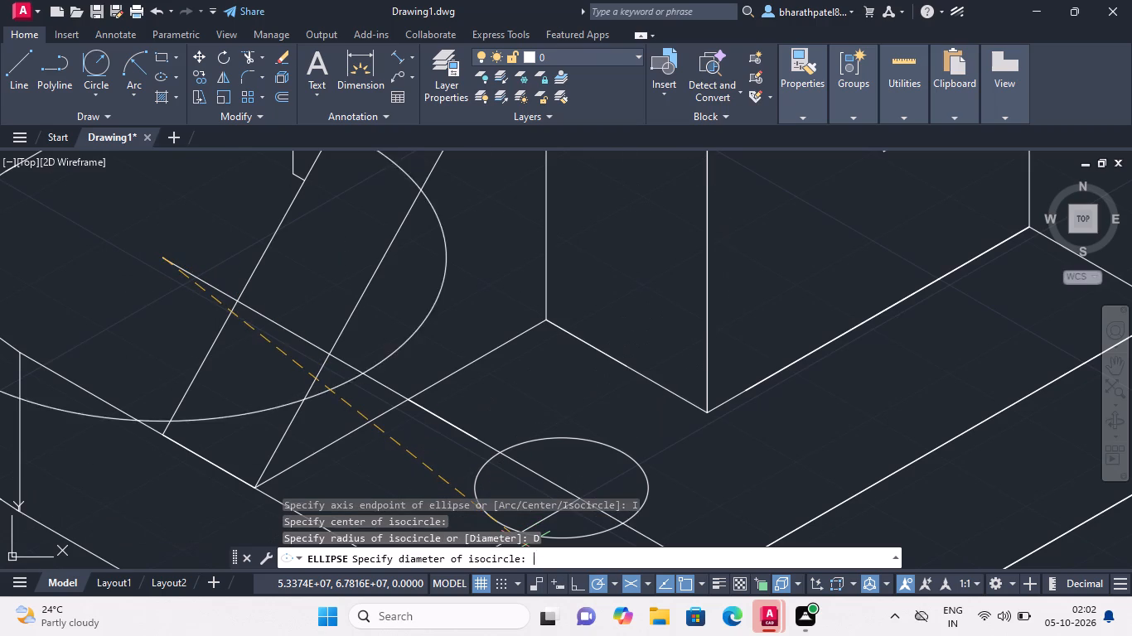
{"action": "key", "text": "1"}
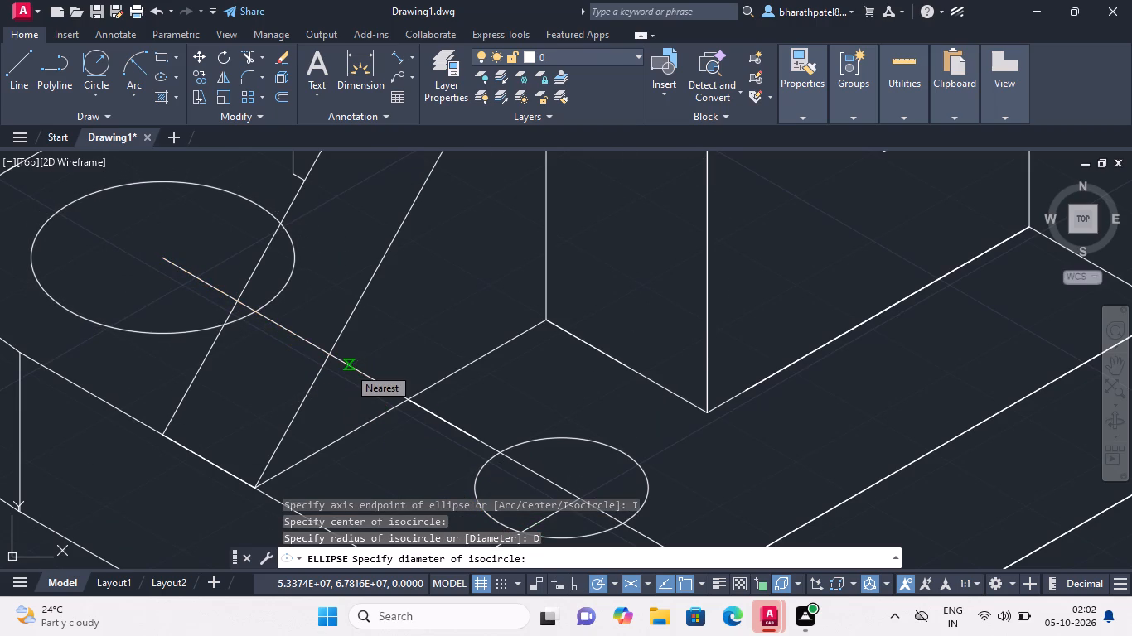
{"action": "key", "text": "6"}
{"action": "key", "text": "Return"}
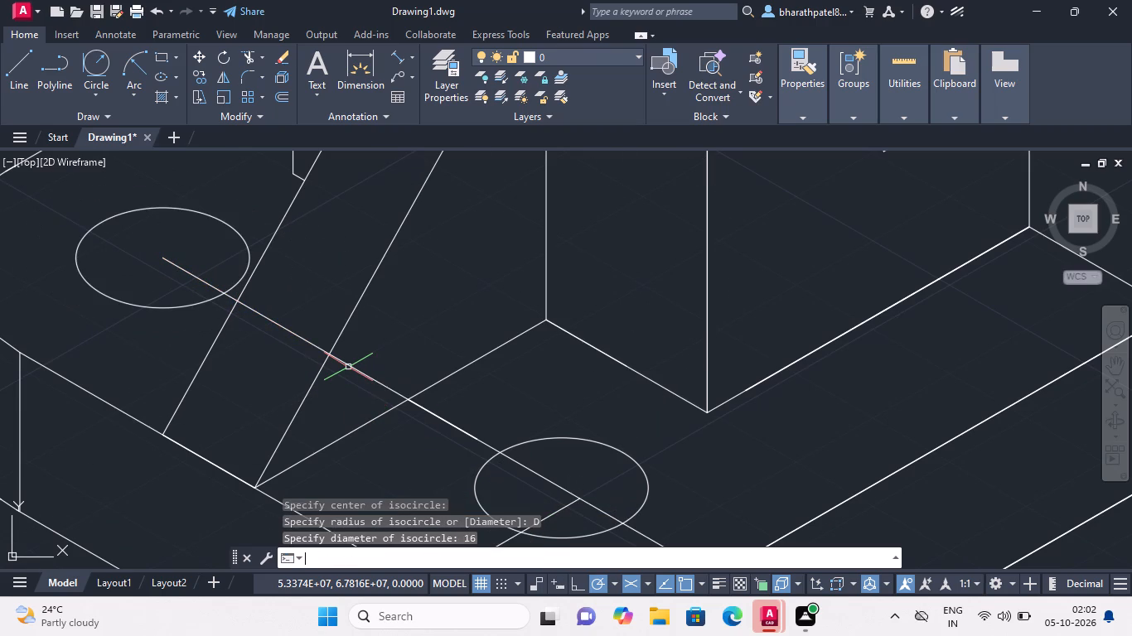
Trim away the construction lines inside the front hole and between its rim and the base plate's edges.
{"action": "scroll", "coordinate": [348, 366], "scroll_direction": "down", "scroll_amount": 2}
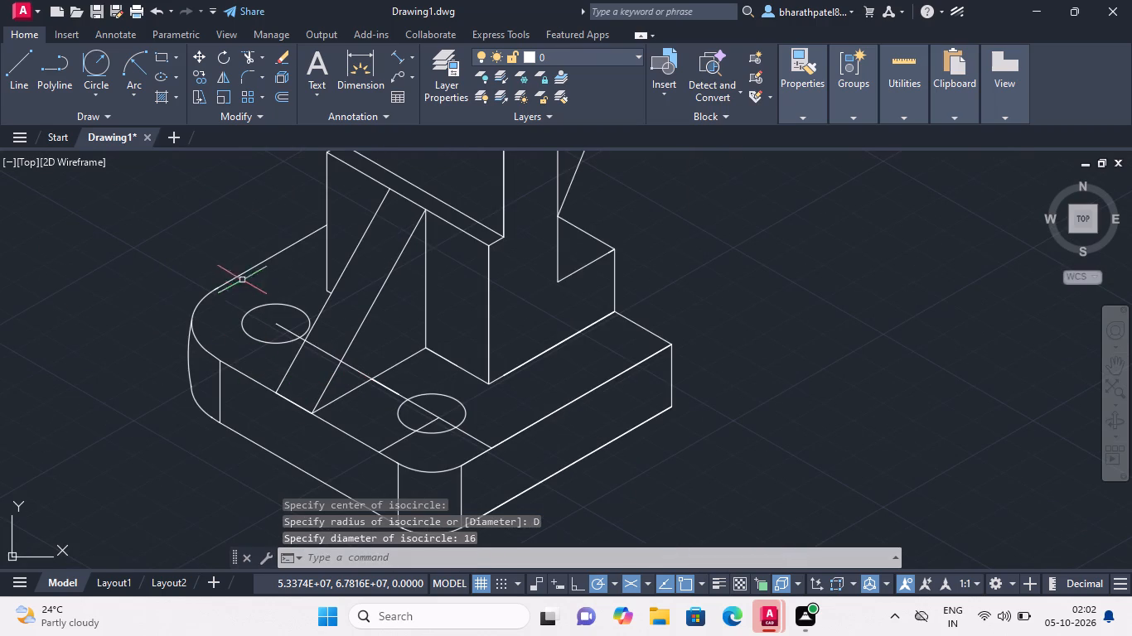
{"action": "left_click", "coordinate": [249, 50]}
{"action": "left_click", "coordinate": [485, 447]}
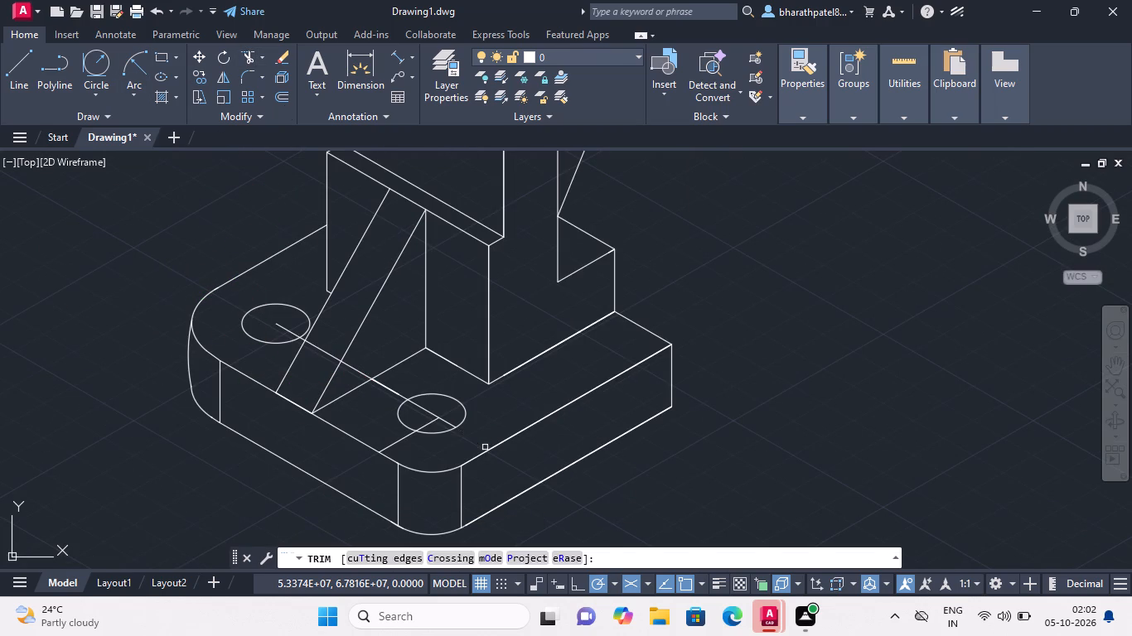
{"action": "left_click", "coordinate": [395, 445]}
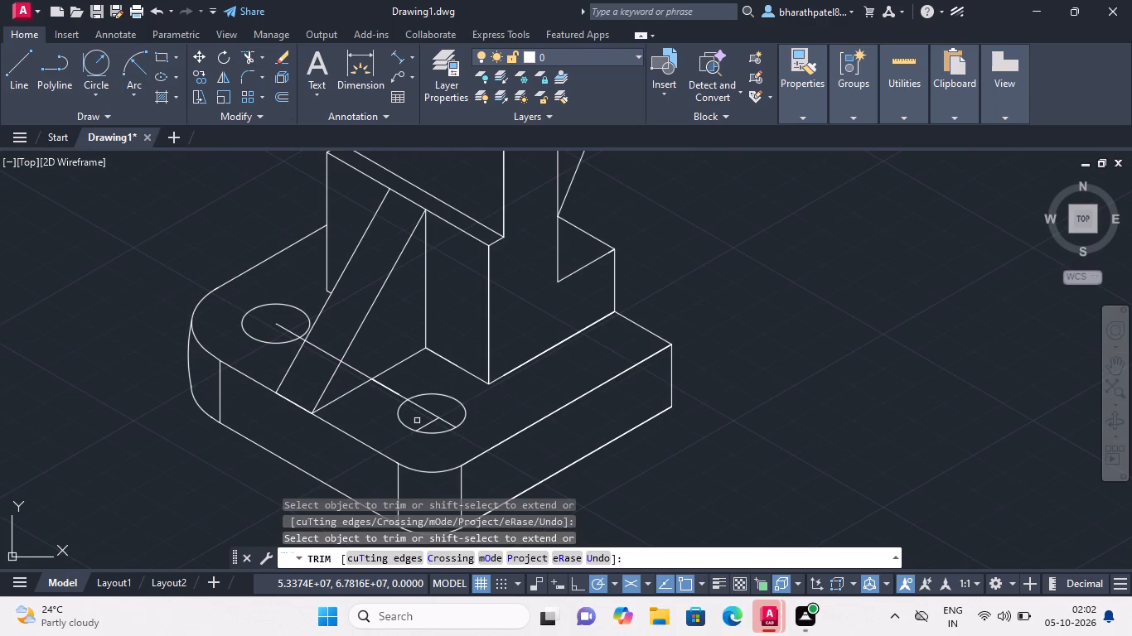
{"action": "left_click", "coordinate": [423, 410]}
{"action": "left_click", "coordinate": [434, 417]}
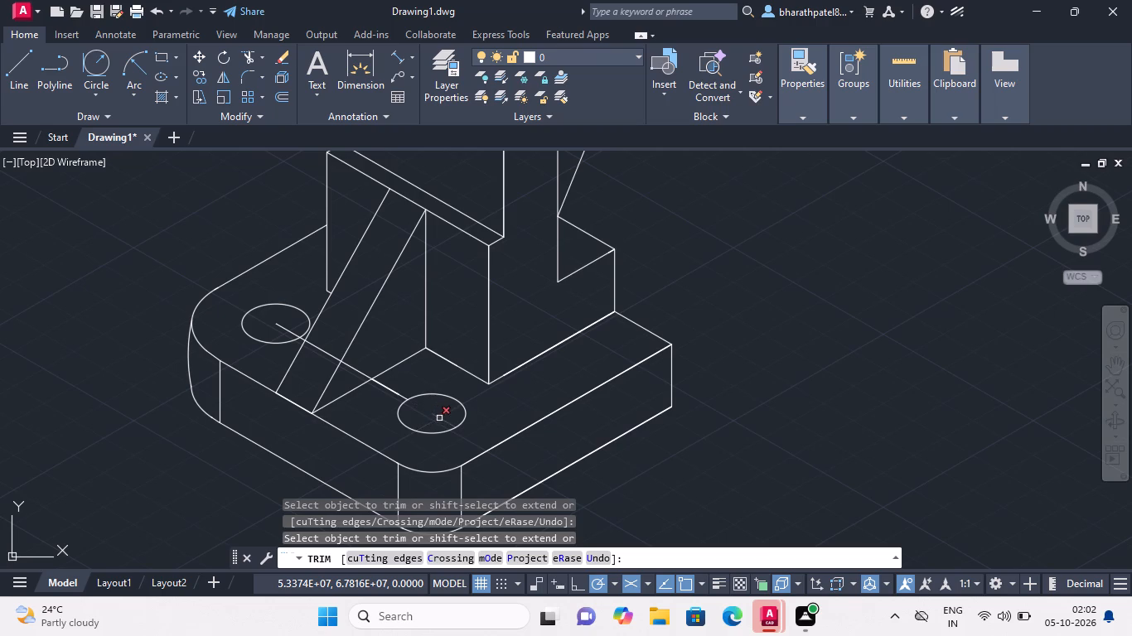
{"action": "left_click", "coordinate": [439, 418]}
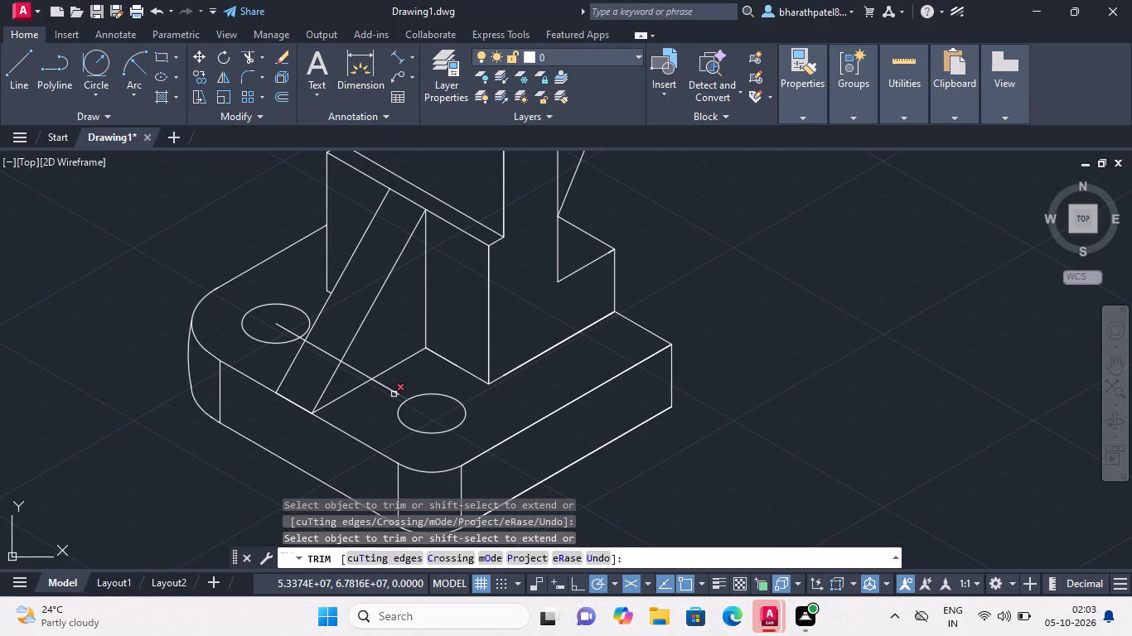
Trim away the remaining construction line between the two holes, including the pieces crossing the rib and inside the second hole.
{"action": "left_click", "coordinate": [392, 396]}
{"action": "left_click", "coordinate": [392, 387]}
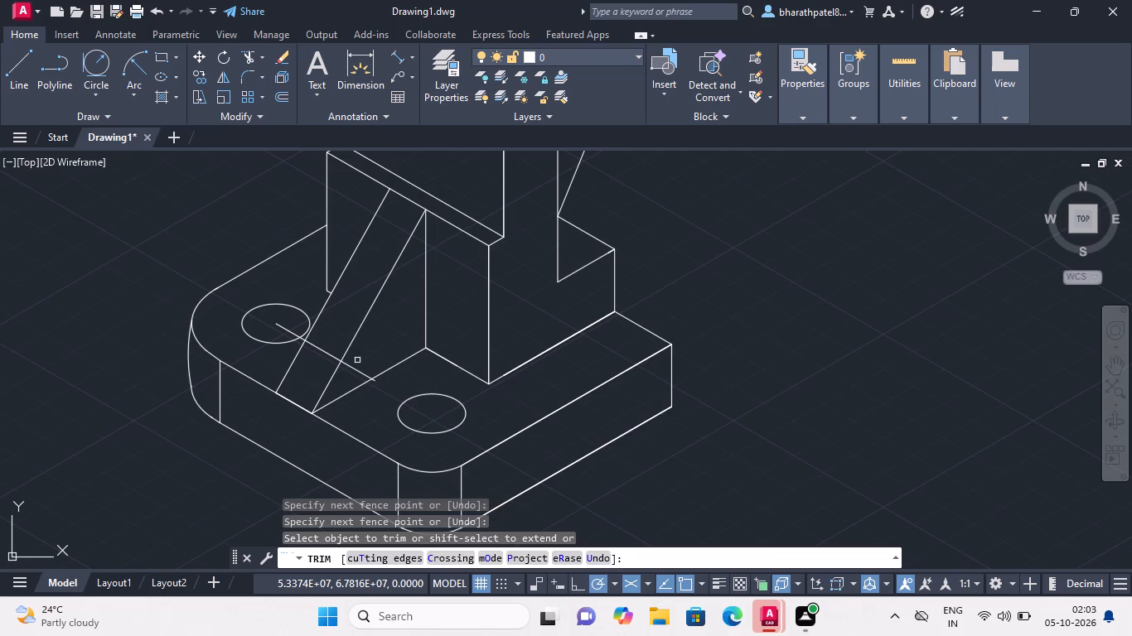
{"action": "left_click", "coordinate": [357, 361]}
{"action": "left_click", "coordinate": [351, 375]}
{"action": "scroll", "coordinate": [376, 381], "scroll_direction": "up", "scroll_amount": 3}
{"action": "left_click", "coordinate": [376, 375]}
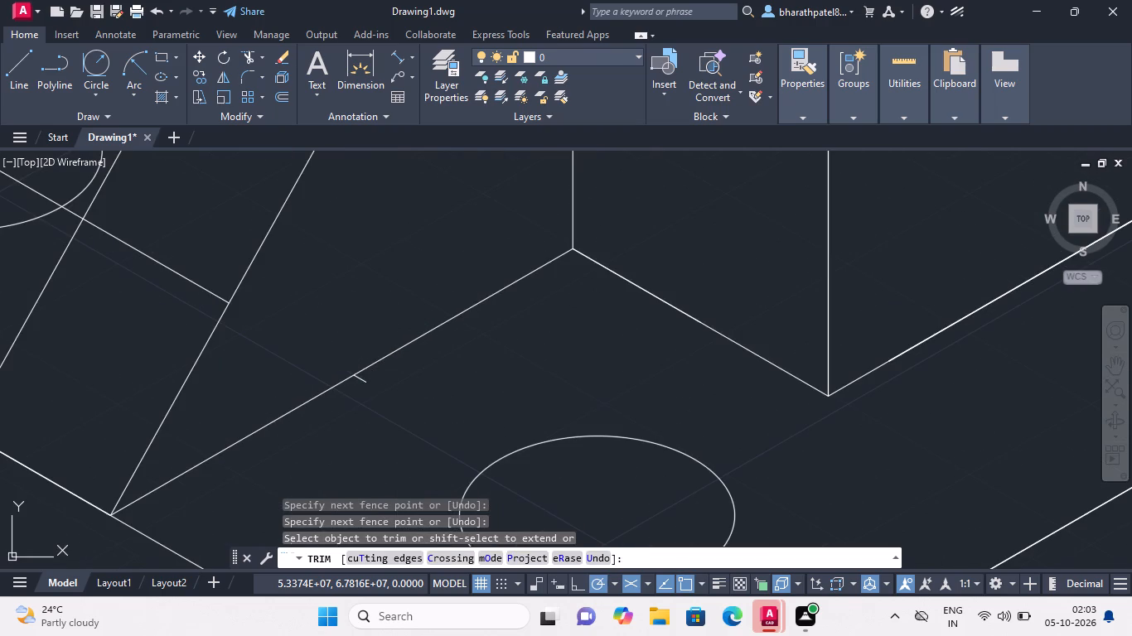
{"action": "left_click", "coordinate": [360, 386]}
{"action": "left_click", "coordinate": [194, 257]}
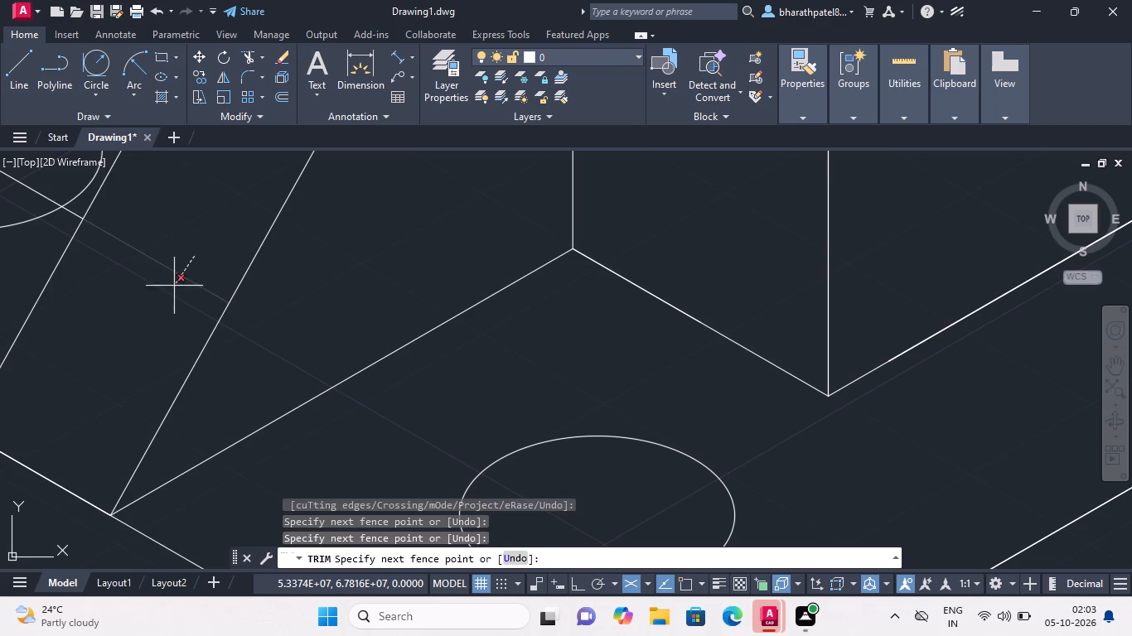
{"action": "left_click", "coordinate": [169, 296]}
{"action": "scroll", "coordinate": [172, 305], "scroll_direction": "down", "scroll_amount": 4}
{"action": "scroll", "coordinate": [152, 285], "scroll_direction": "up", "scroll_amount": 4}
{"action": "left_click", "coordinate": [152, 286]}
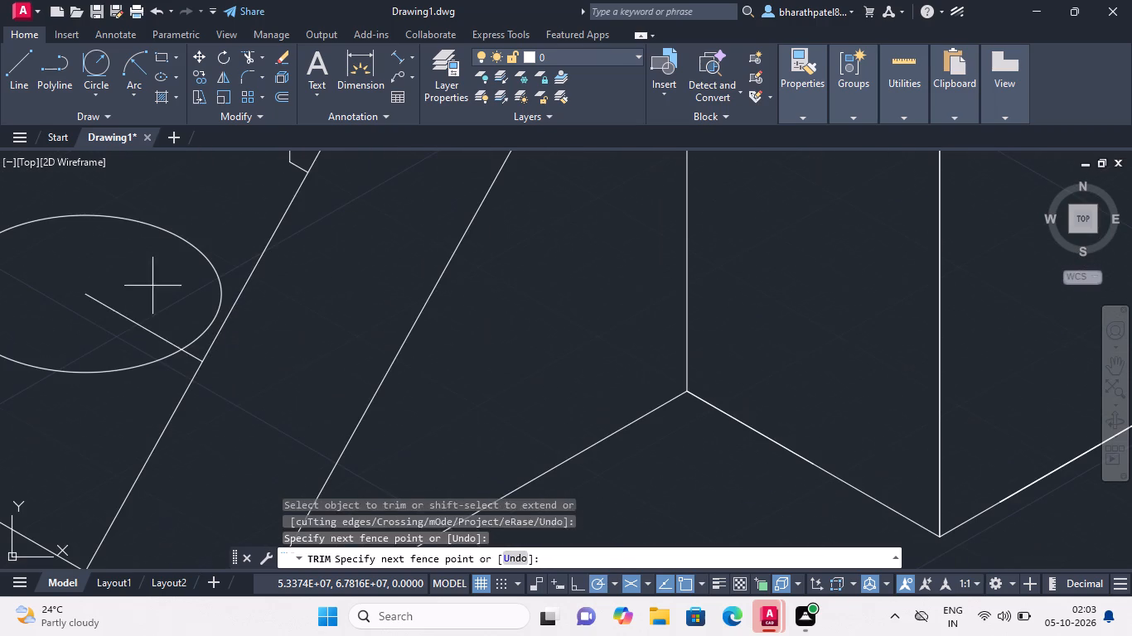
{"action": "left_click", "coordinate": [124, 320]}
{"action": "scroll", "coordinate": [182, 353], "scroll_direction": "up", "scroll_amount": 3}
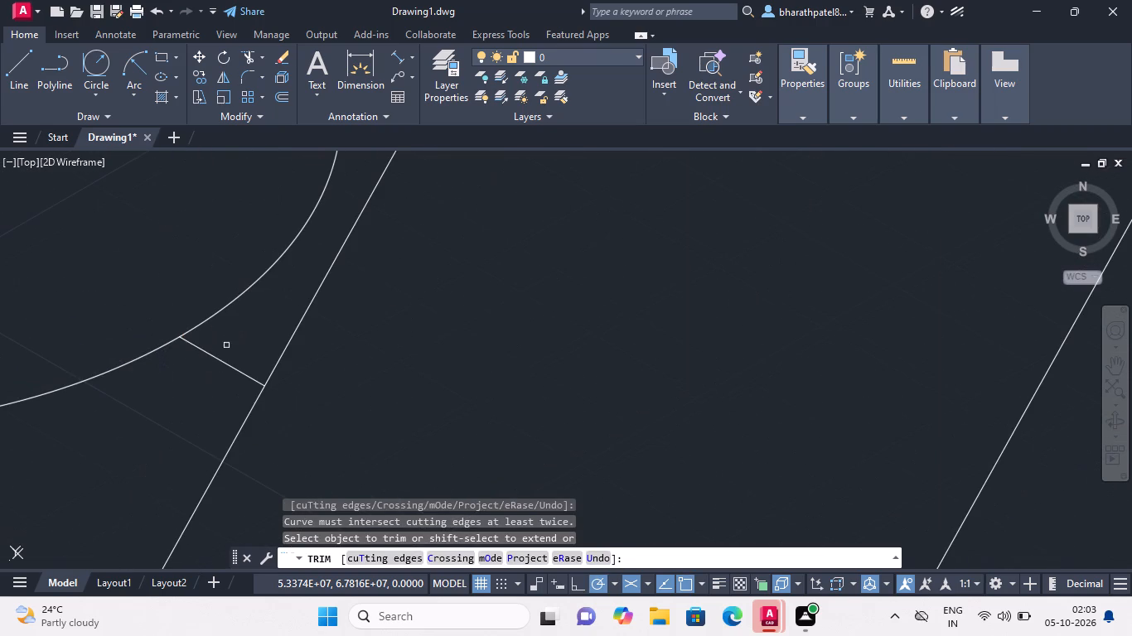
{"action": "left_click", "coordinate": [237, 340]}
{"action": "left_click", "coordinate": [192, 379]}
{"action": "scroll", "coordinate": [191, 375], "scroll_direction": "down", "scroll_amount": 5}
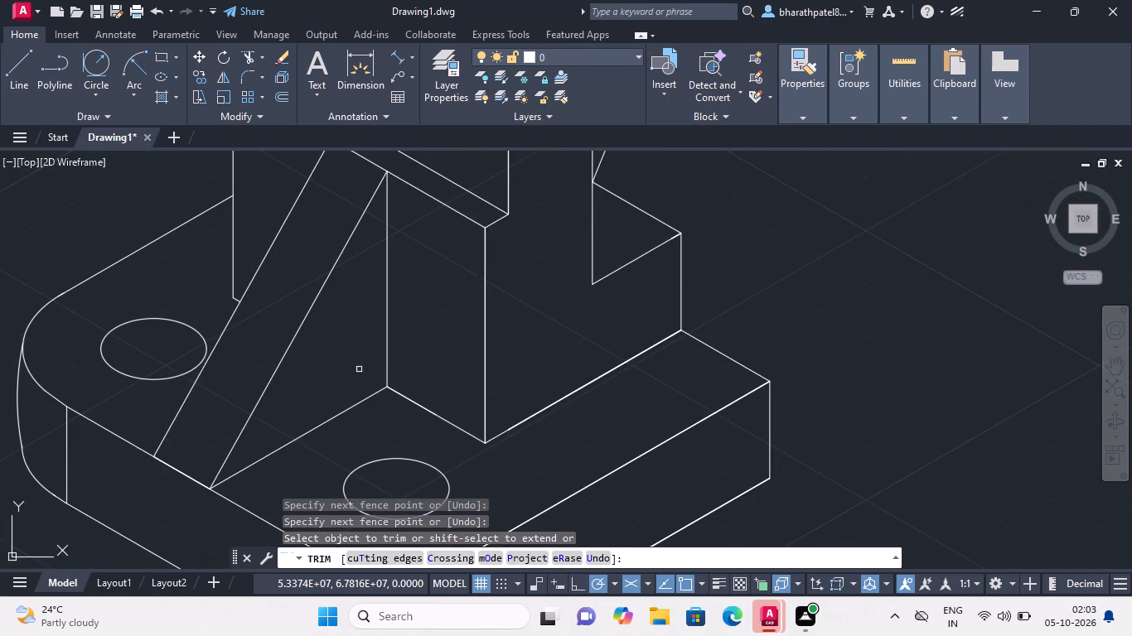
{"action": "scroll", "coordinate": [365, 369], "scroll_direction": "down", "scroll_amount": 2}
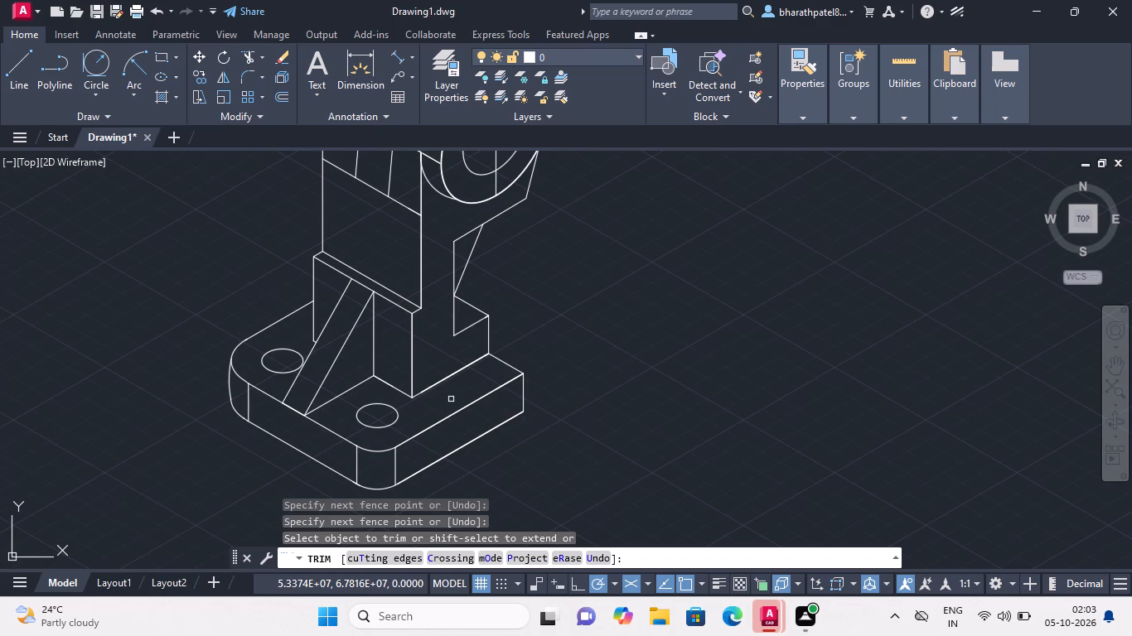
Draw a vertical depth line at 270° from the front hole's back rim, near its right side, to below its front rim.
{"action": "left_click_drag", "start_coordinate": [11, 67], "coordinate": [22, 79]}
{"action": "scroll", "coordinate": [390, 460], "scroll_direction": "up", "scroll_amount": 2}
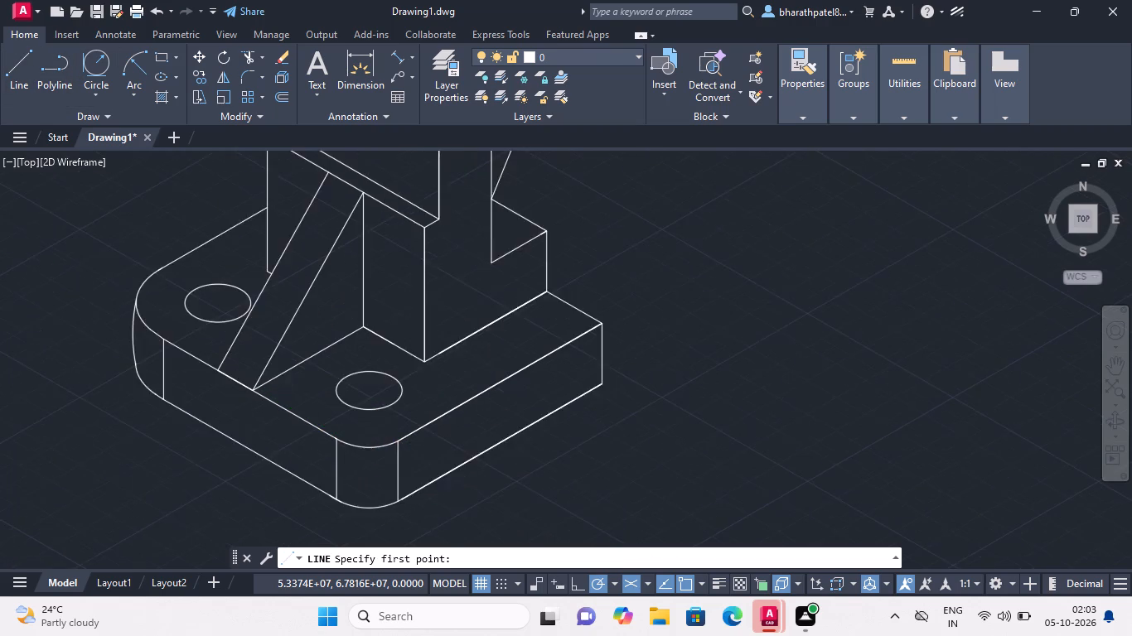
{"action": "left_click", "coordinate": [385, 329]}
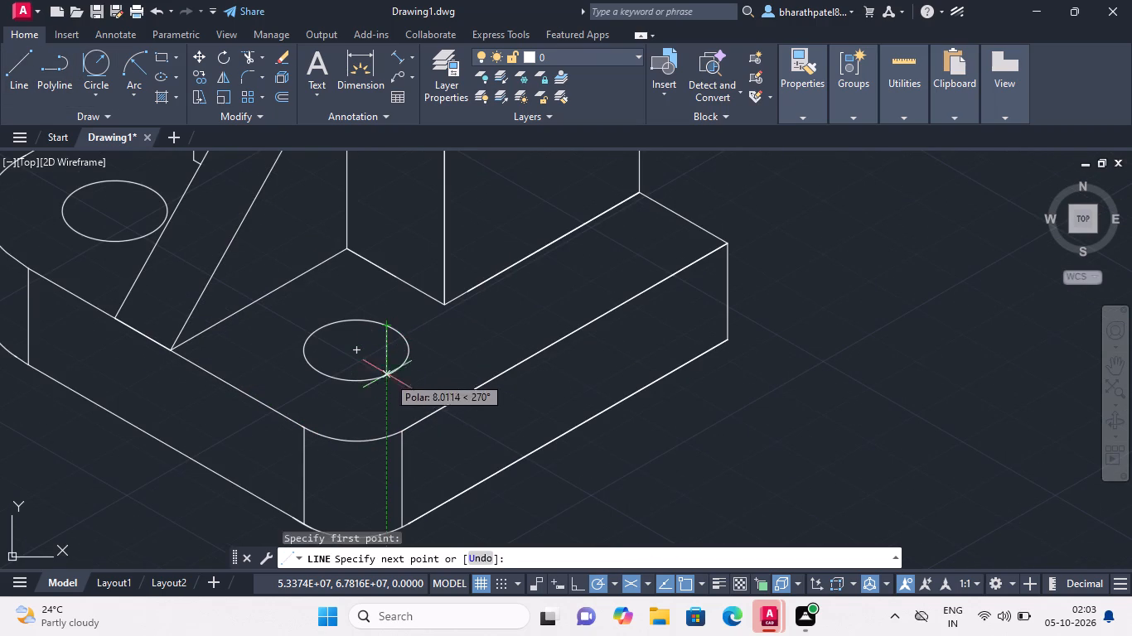
{"action": "left_click", "coordinate": [387, 410]}
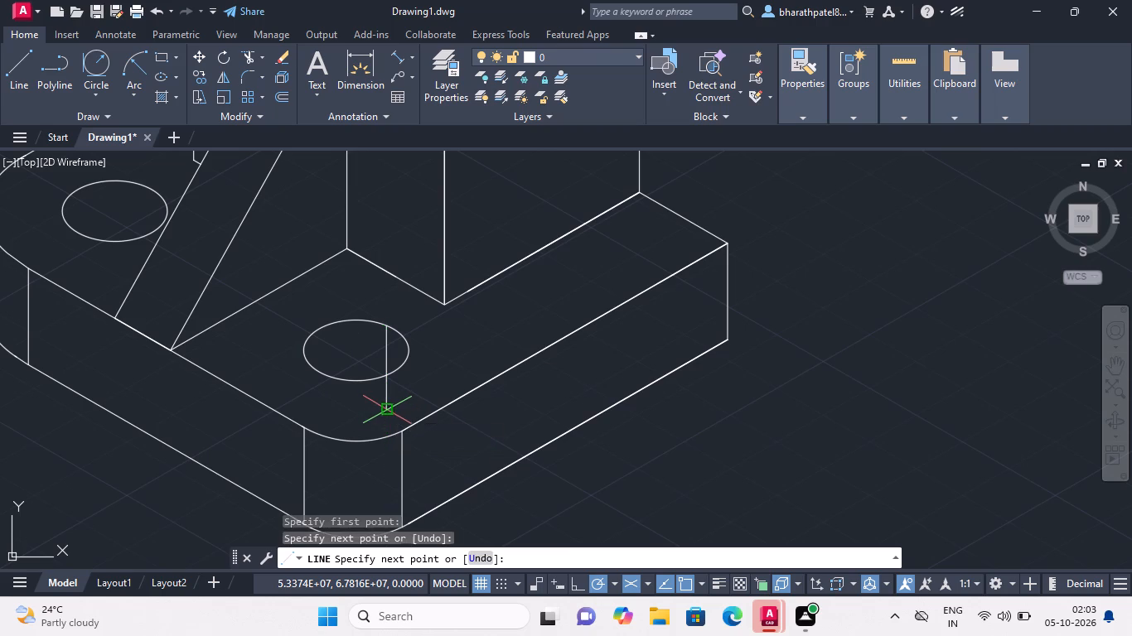
{"action": "key", "text": "Escape"}
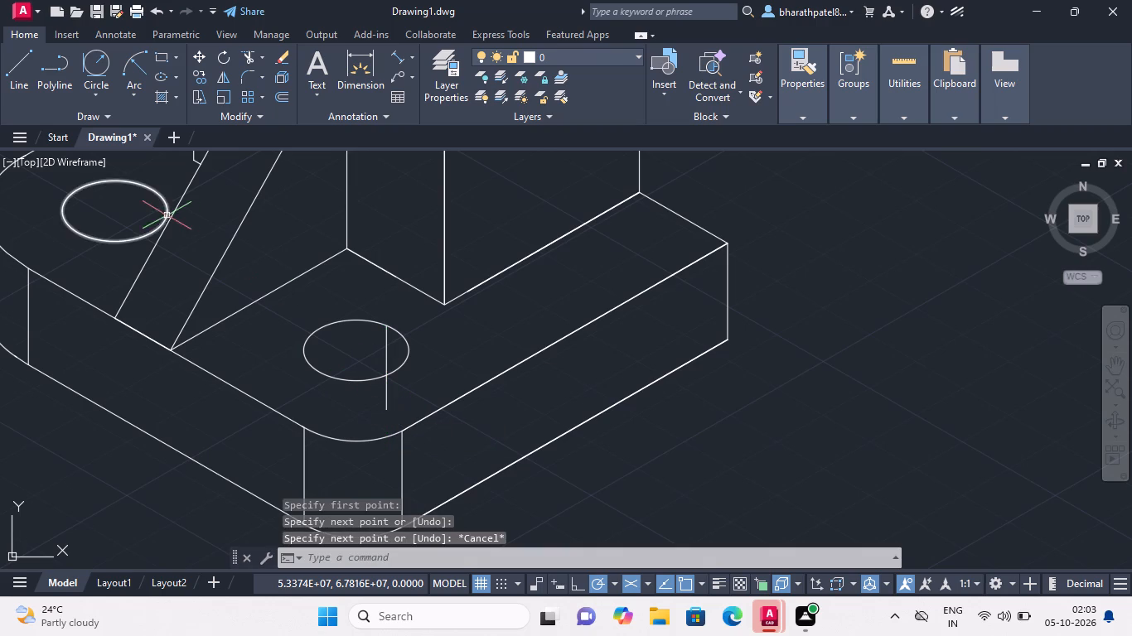
Draw a matching vertical depth line from the second hole's back rim, near its right side, down across the rib's edge.
{"action": "left_click", "coordinate": [14, 61]}
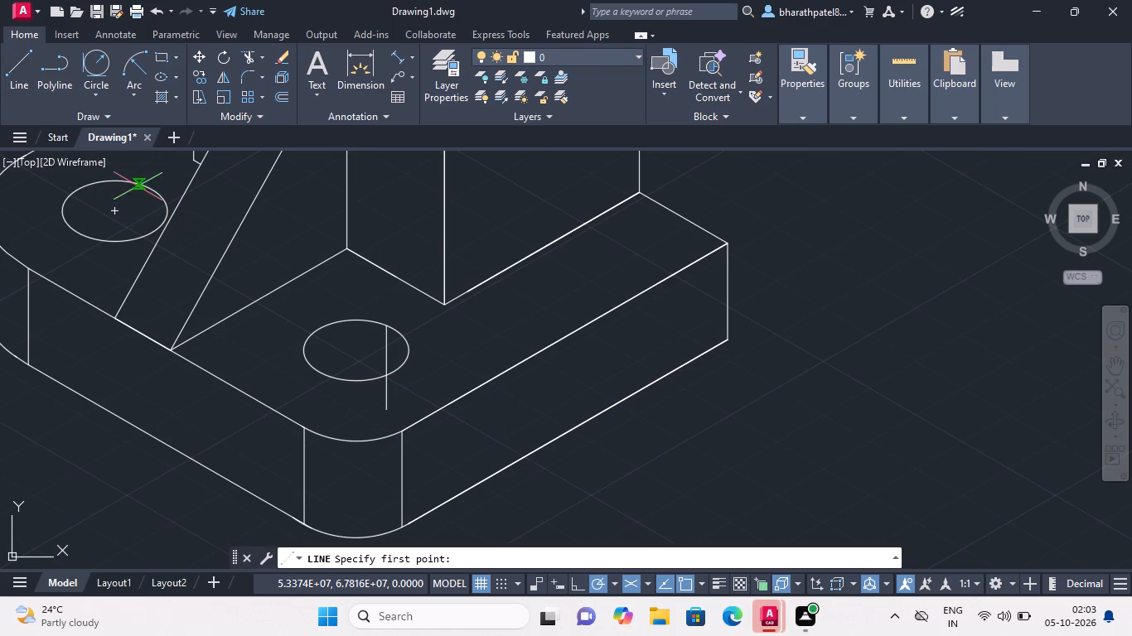
{"action": "left_click", "coordinate": [318, 0]}
{"action": "left_click", "coordinate": [15, 51]}
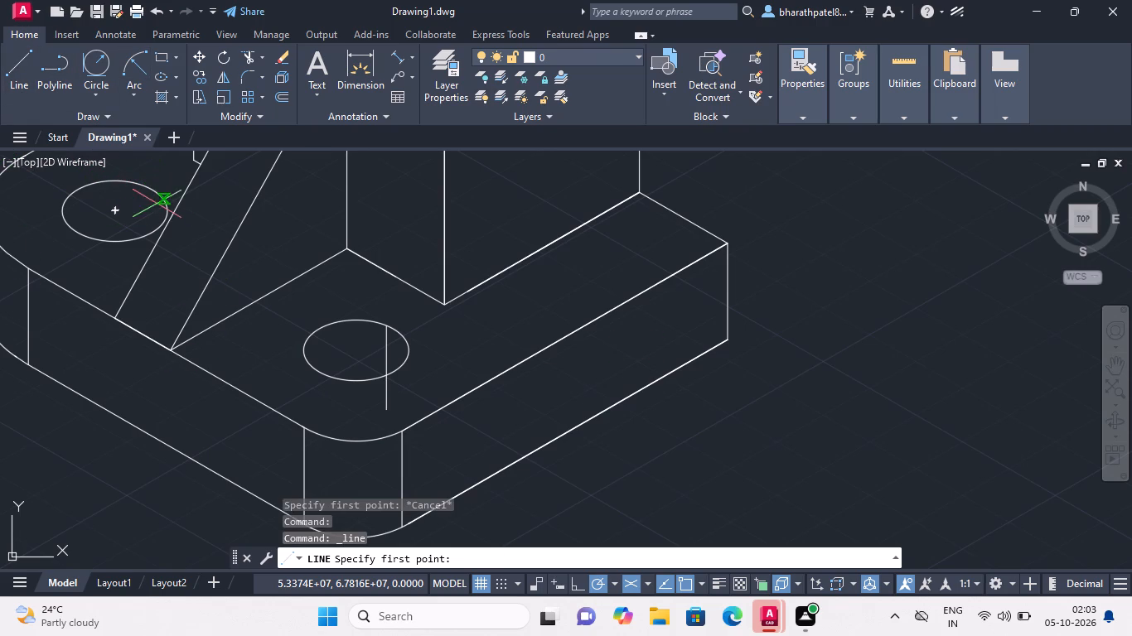
{"action": "left_click", "coordinate": [156, 196]}
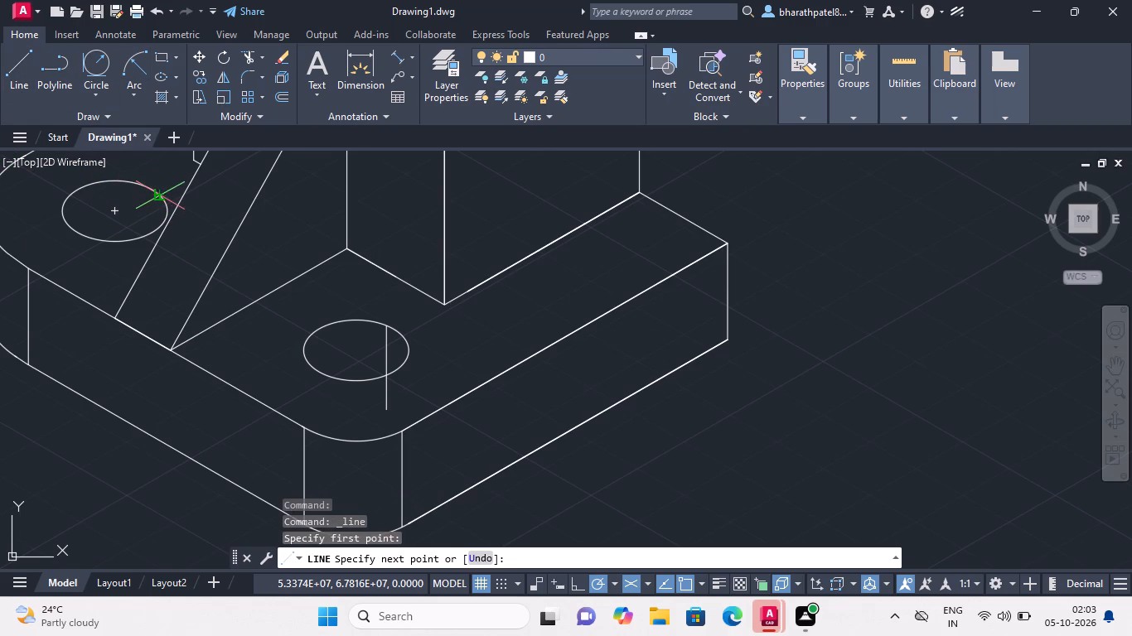
{"action": "left_click", "coordinate": [159, 282]}
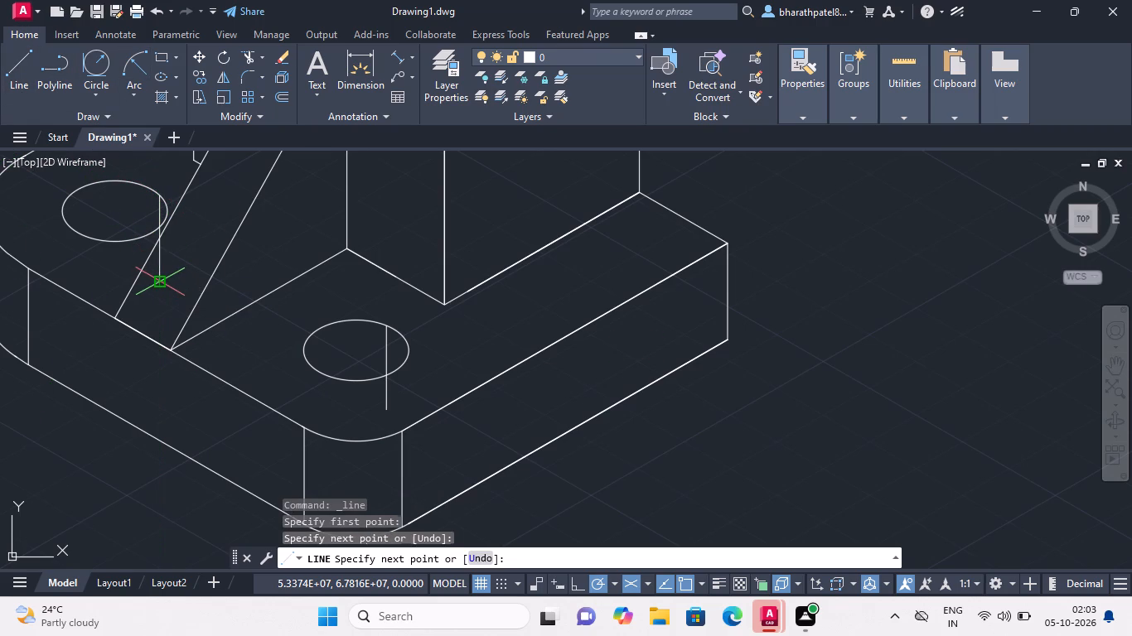
{"action": "key", "text": "Escape"}
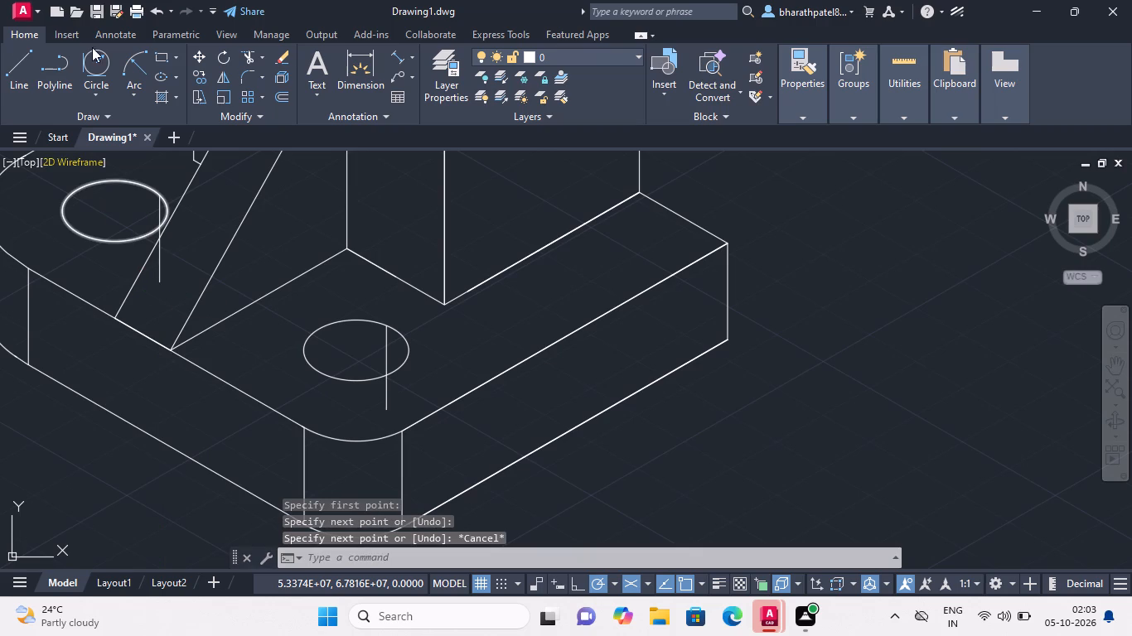
Trim the parts of both vertical depth lines that extend below the rims of the two base-plate holes.
{"action": "left_click", "coordinate": [249, 55]}
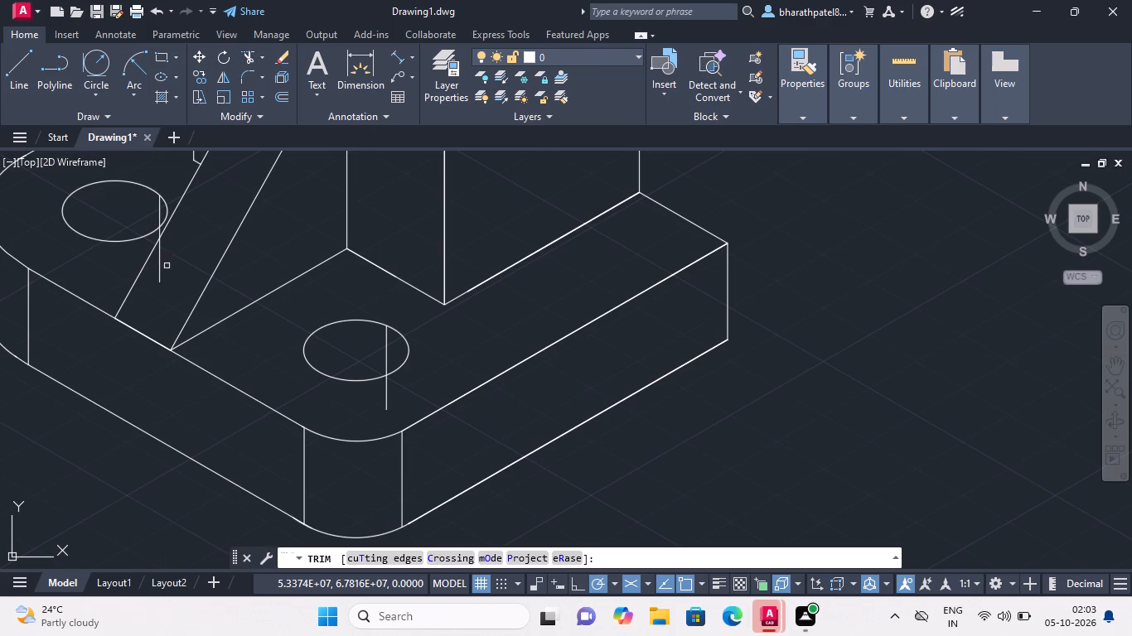
{"action": "left_click", "coordinate": [157, 267]}
{"action": "scroll", "coordinate": [163, 263], "scroll_direction": "up", "scroll_amount": 4}
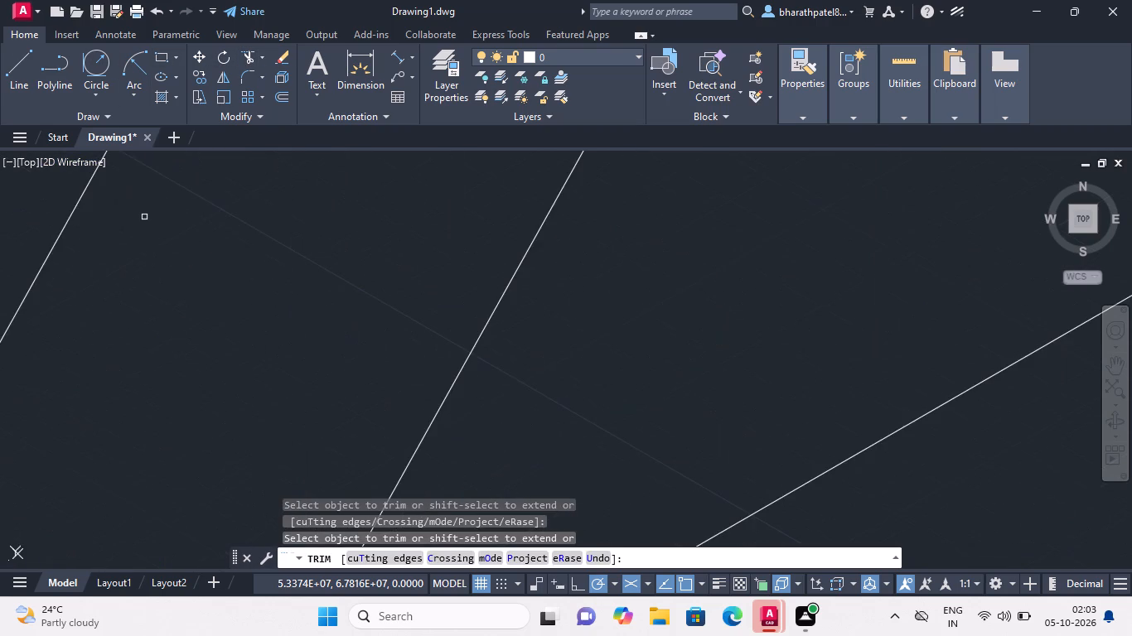
{"action": "scroll", "coordinate": [146, 248], "scroll_direction": "down", "scroll_amount": 4}
{"action": "scroll", "coordinate": [133, 212], "scroll_direction": "up", "scroll_amount": 4}
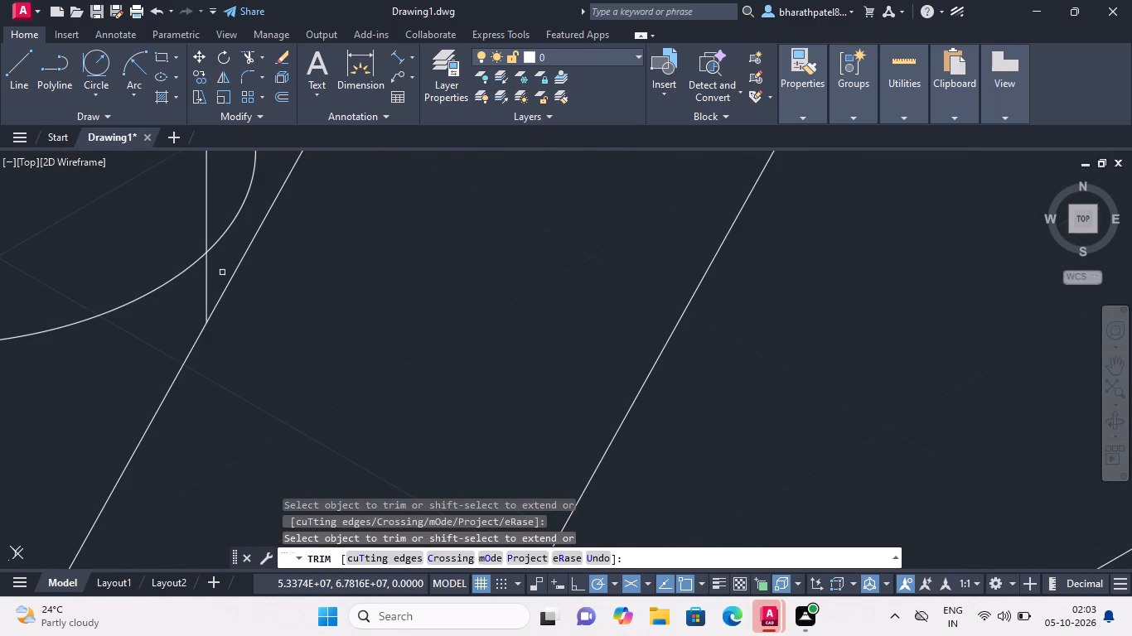
{"action": "left_click", "coordinate": [222, 272]}
{"action": "left_click", "coordinate": [183, 299]}
{"action": "scroll", "coordinate": [182, 295], "scroll_direction": "down", "scroll_amount": 5}
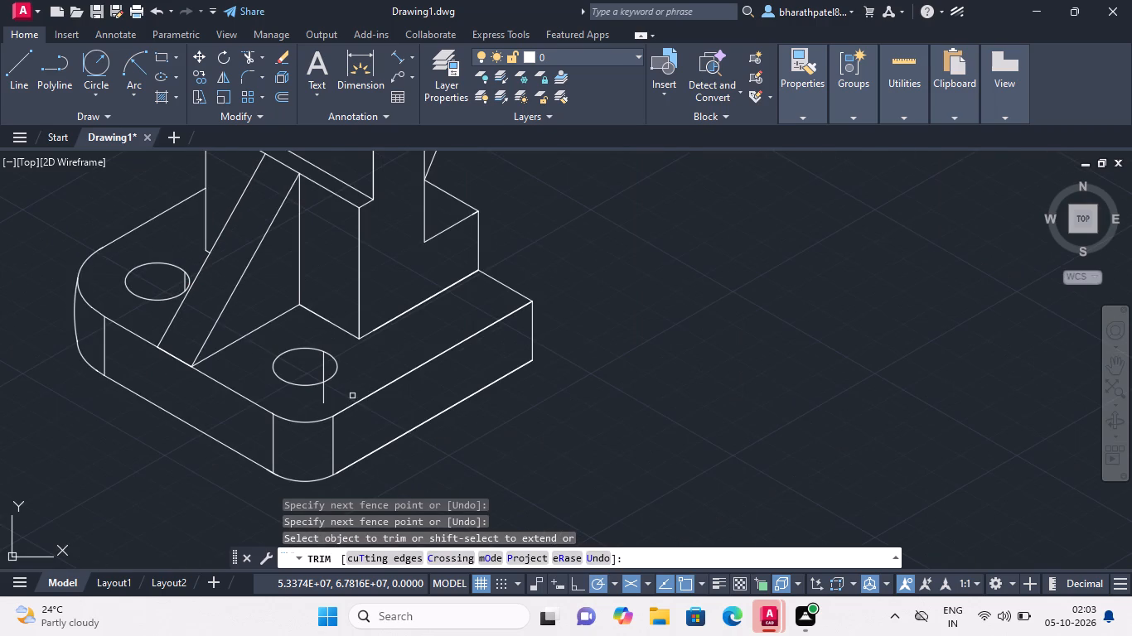
{"action": "scroll", "coordinate": [349, 397], "scroll_direction": "up", "scroll_amount": 2}
{"action": "left_click", "coordinate": [331, 359]}
{"action": "left_click", "coordinate": [220, 403]}
{"action": "scroll", "coordinate": [278, 390], "scroll_direction": "down", "scroll_amount": 4}
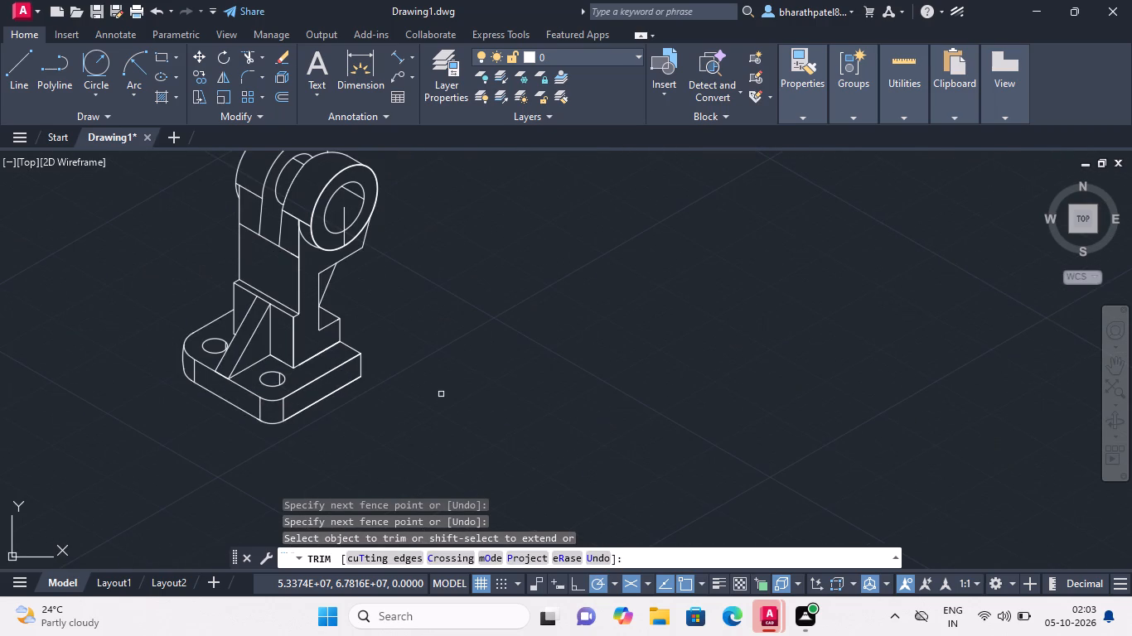
Erase the incomplete copy of the bracket beside the finished isometric bracket.
{"action": "scroll", "coordinate": [427, 340], "scroll_direction": "down", "scroll_amount": 2}
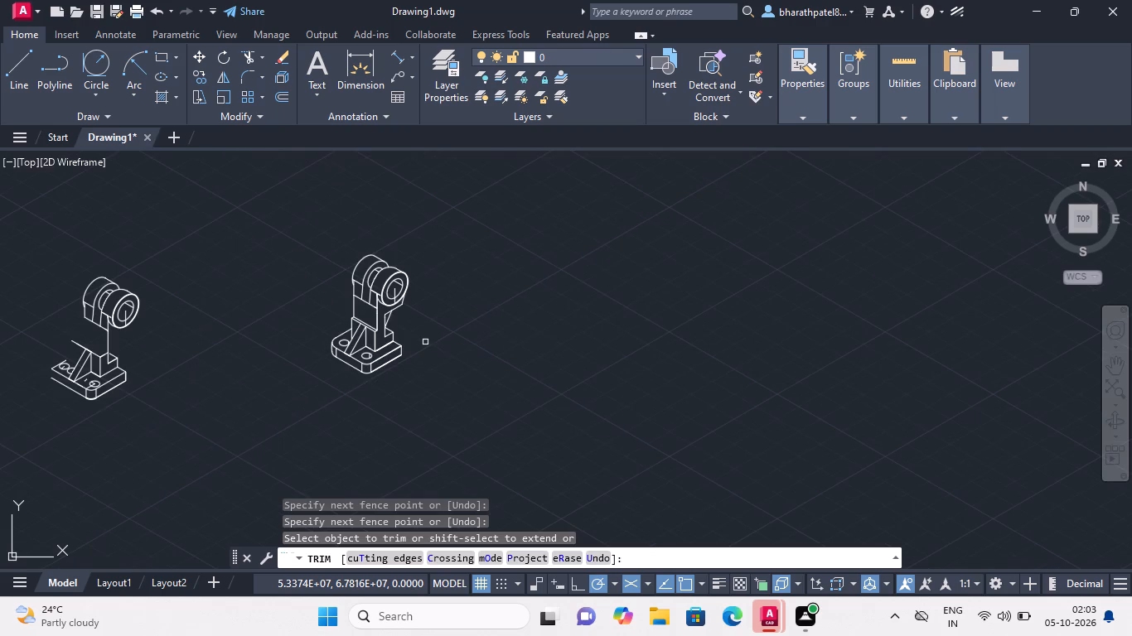
{"action": "left_click", "coordinate": [21, 256]}
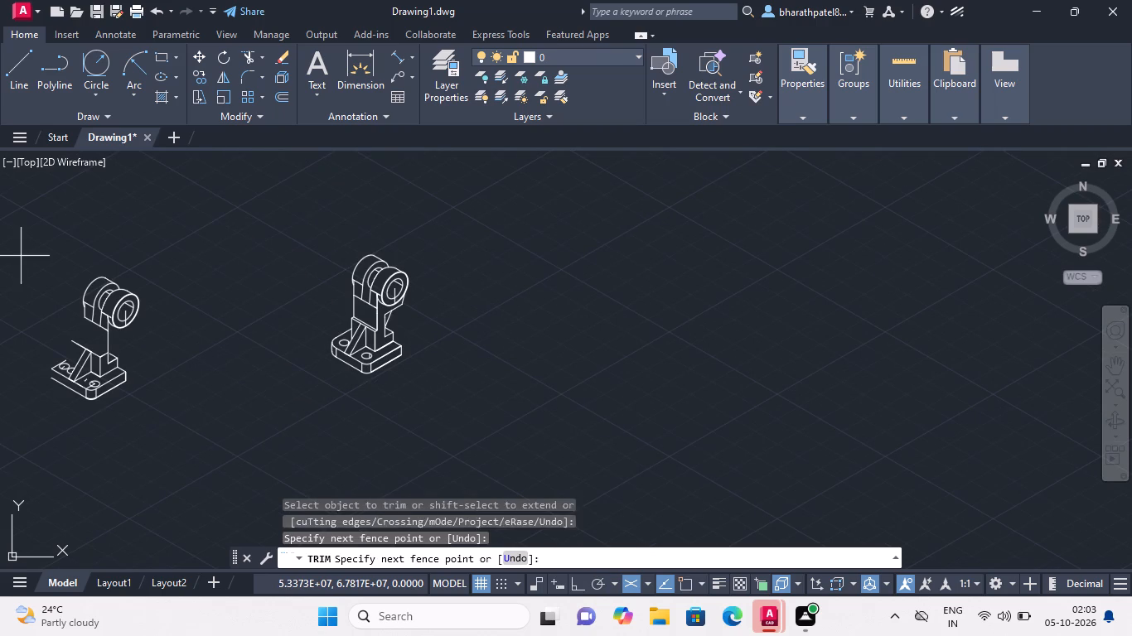
{"action": "left_click", "coordinate": [21, 423]}
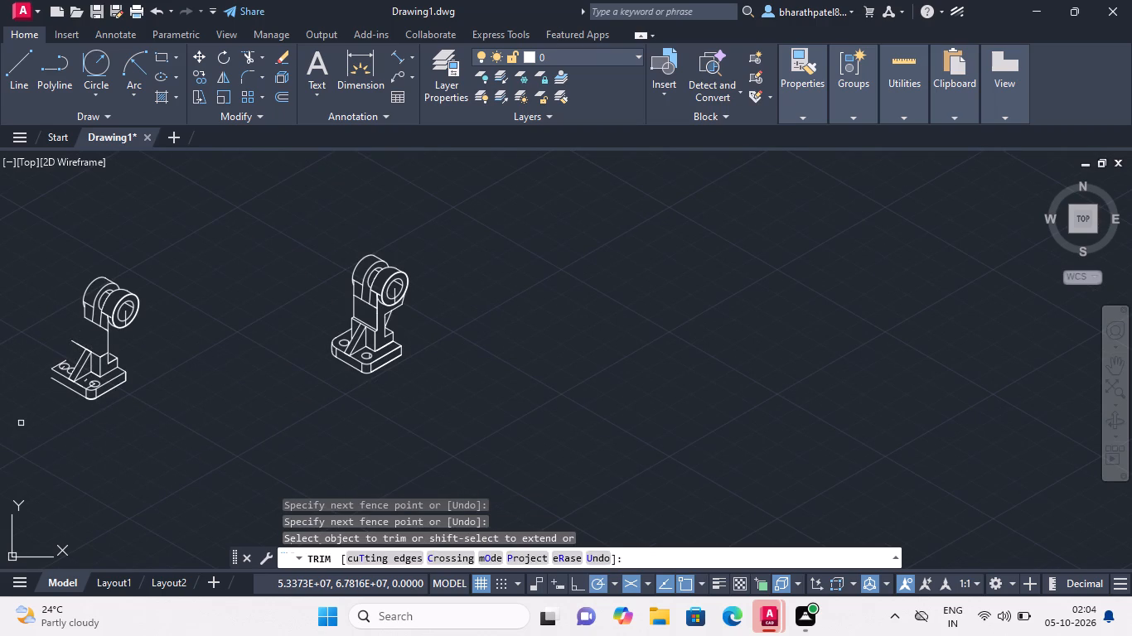
{"action": "key", "text": "Escape"}
{"action": "left_click", "coordinate": [41, 243]}
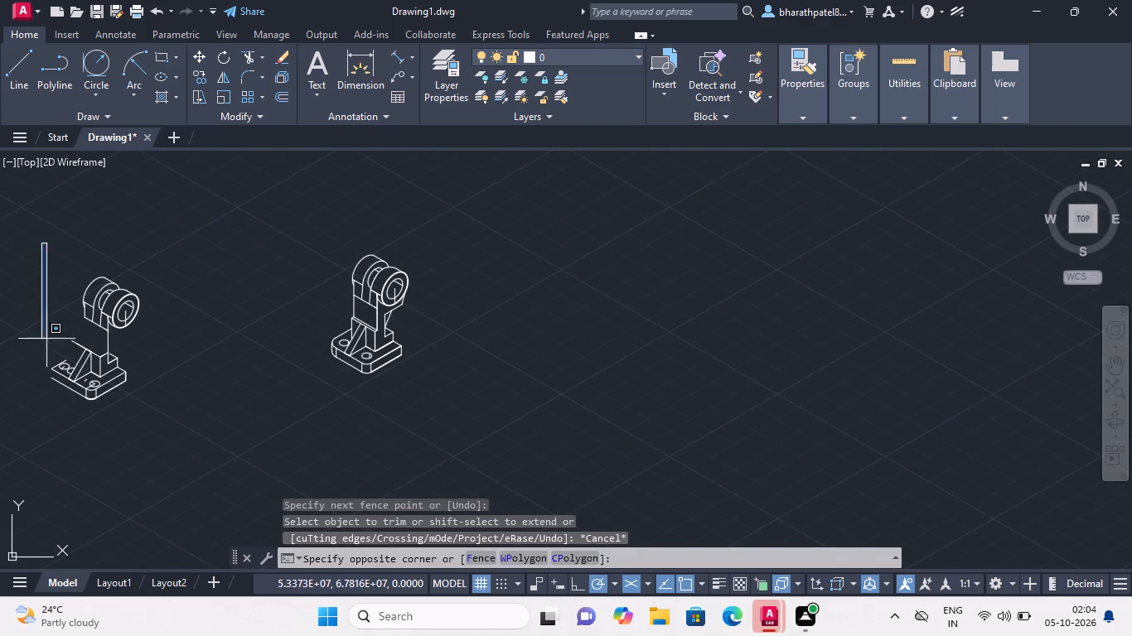
{"action": "double_click", "coordinate": [247, 450]}
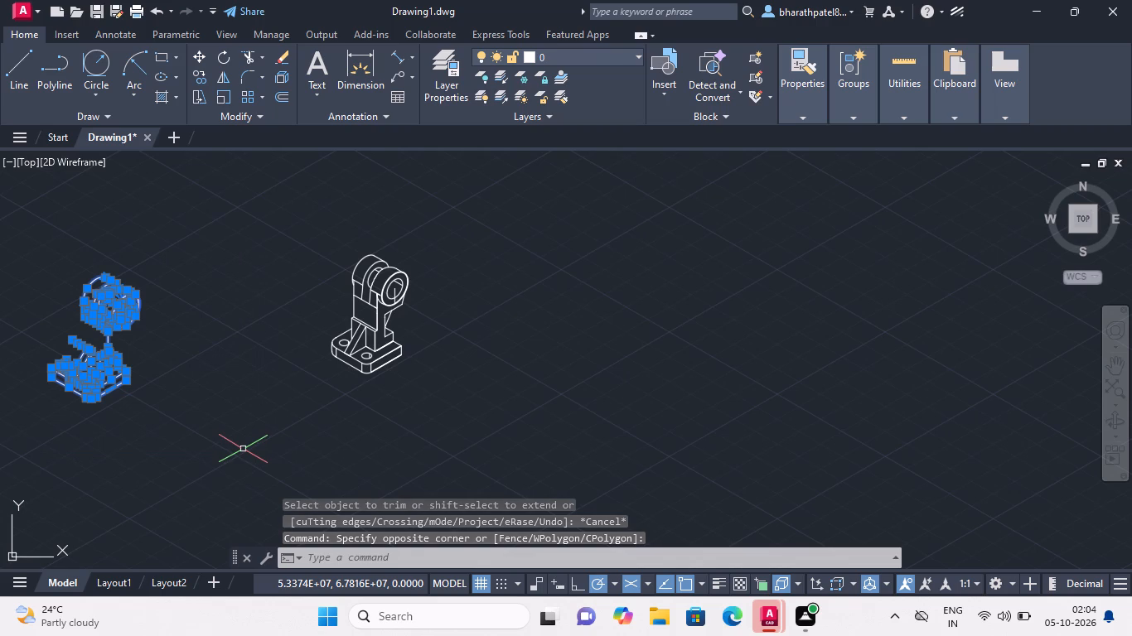
{"action": "key", "text": "Delete"}
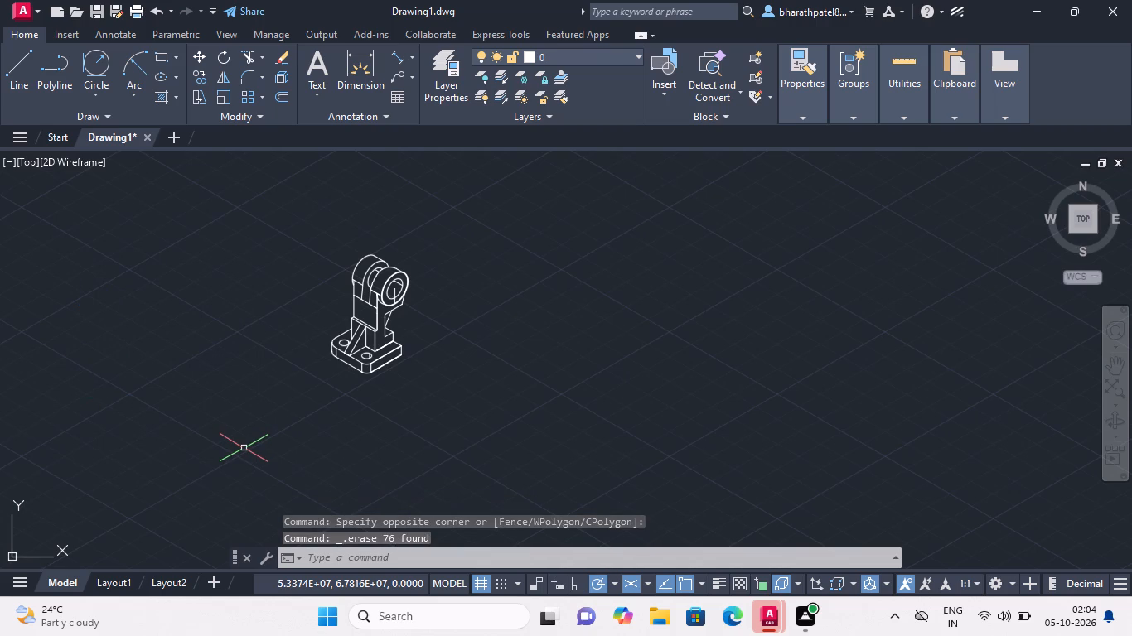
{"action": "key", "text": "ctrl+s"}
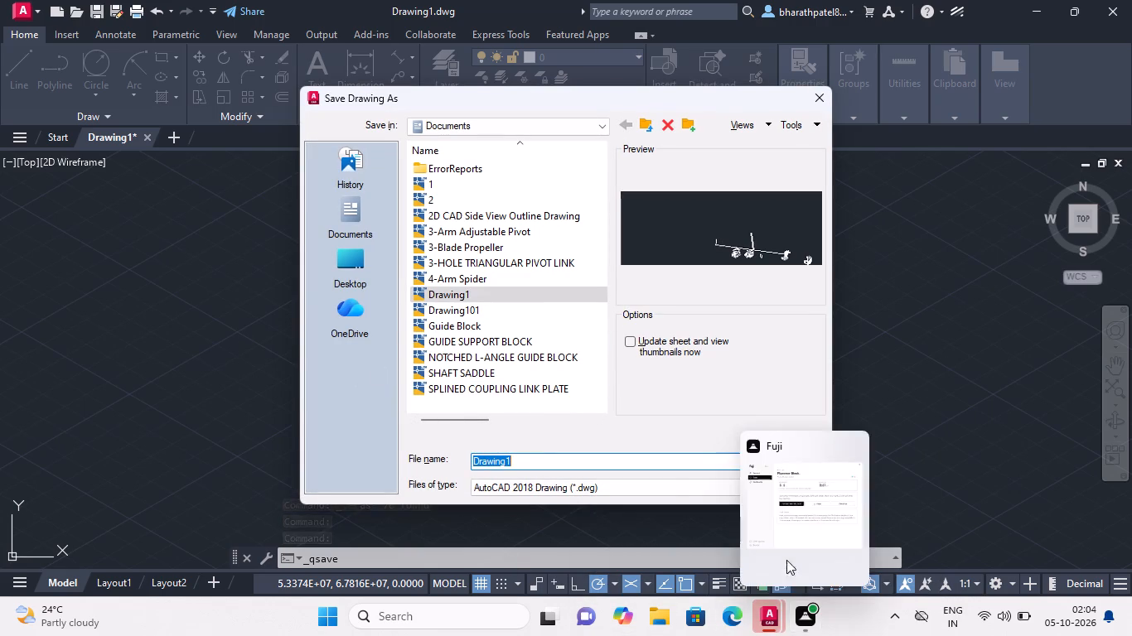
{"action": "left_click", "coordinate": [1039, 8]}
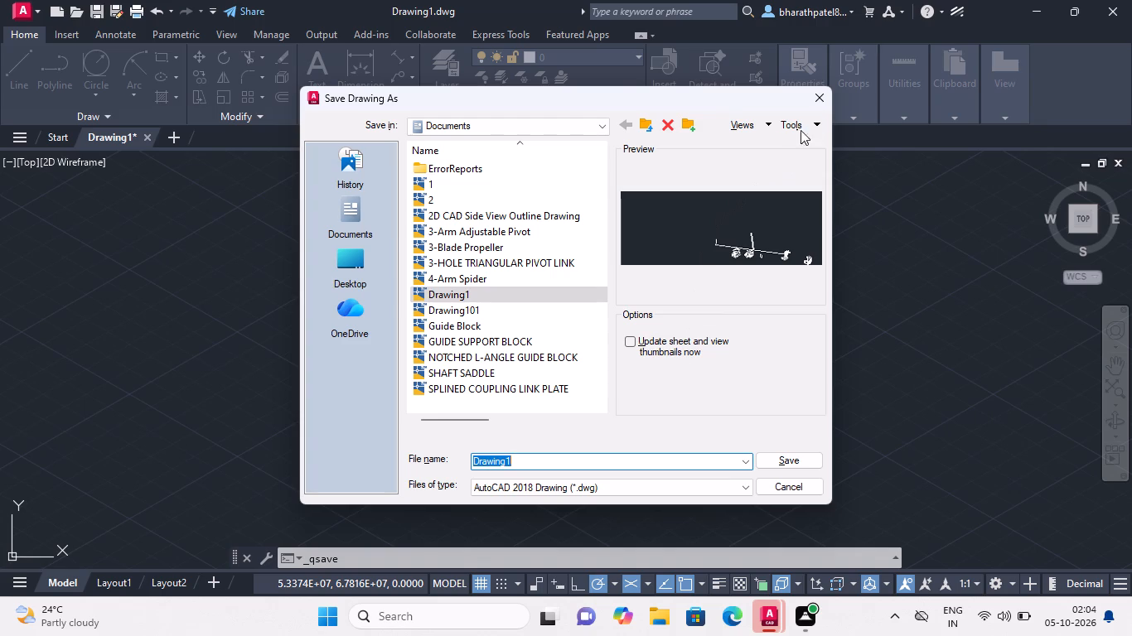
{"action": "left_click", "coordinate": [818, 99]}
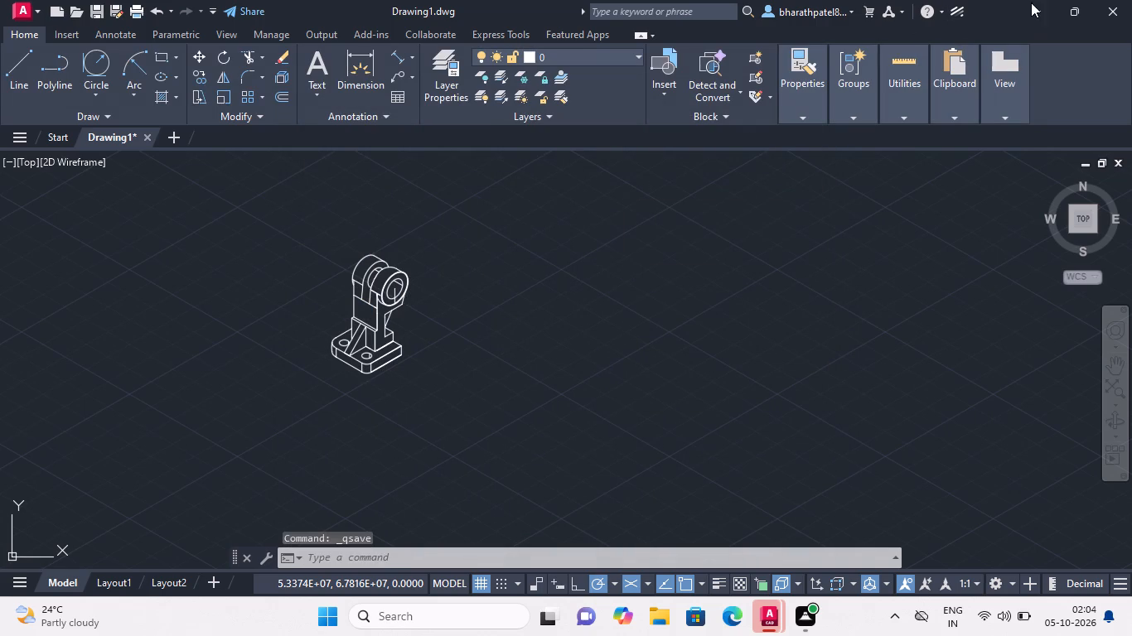
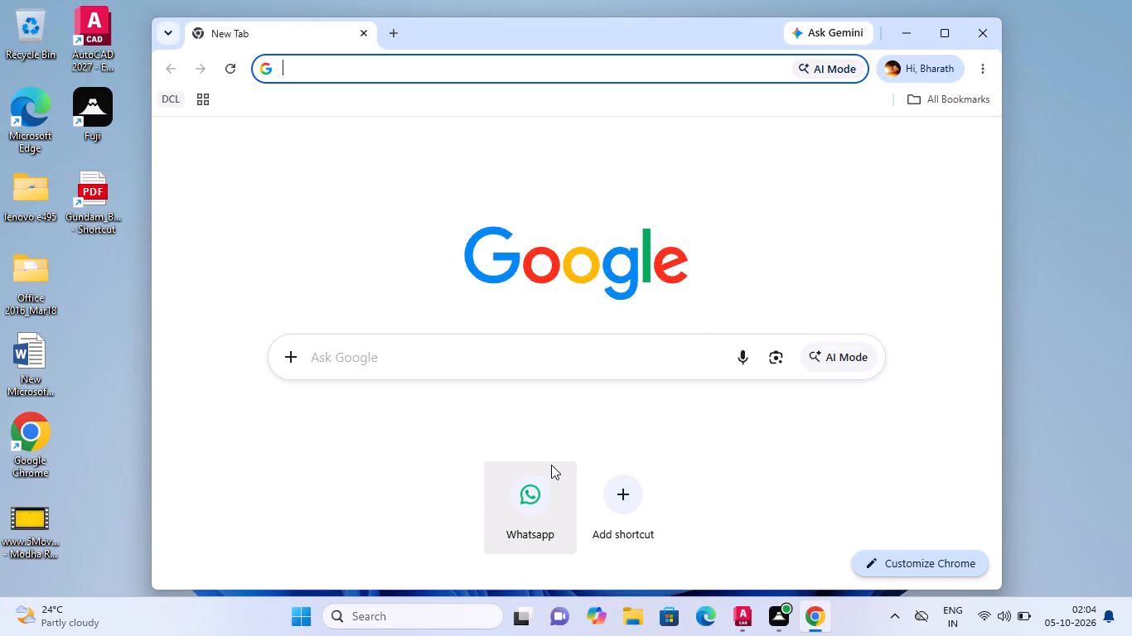
Open WhatsApp Web from the shortcut on Google Chrome's new tab page.
{"action": "double_click", "coordinate": [544, 475]}
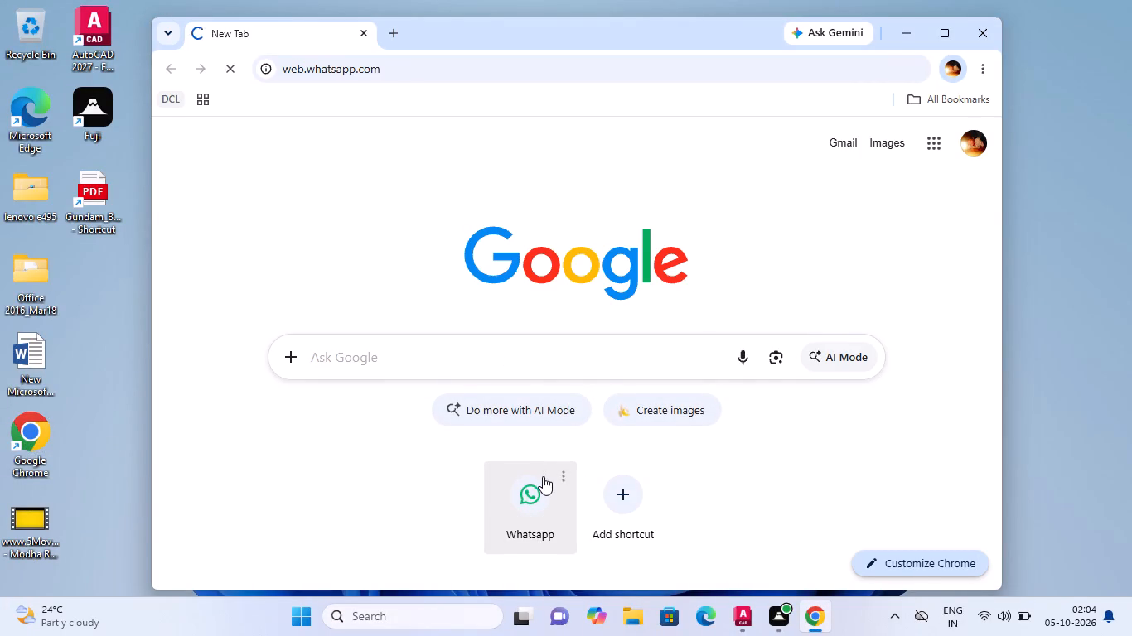
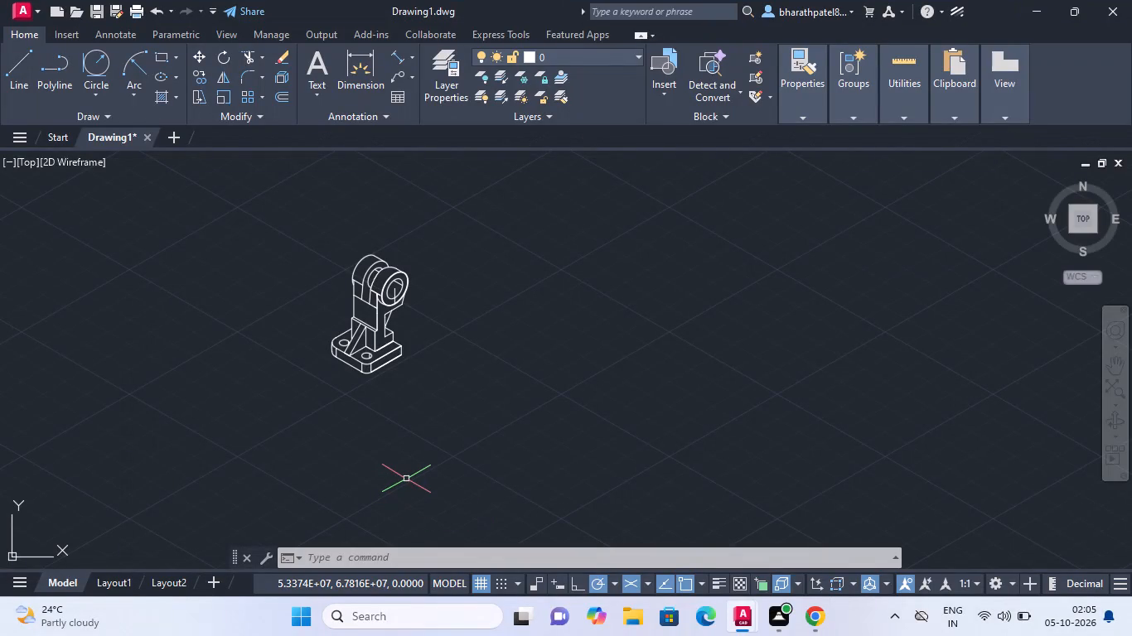
Save the bracket drawing in the Documents folder under the file name Plummer Block.
{"action": "key", "text": "ctrl+s"}
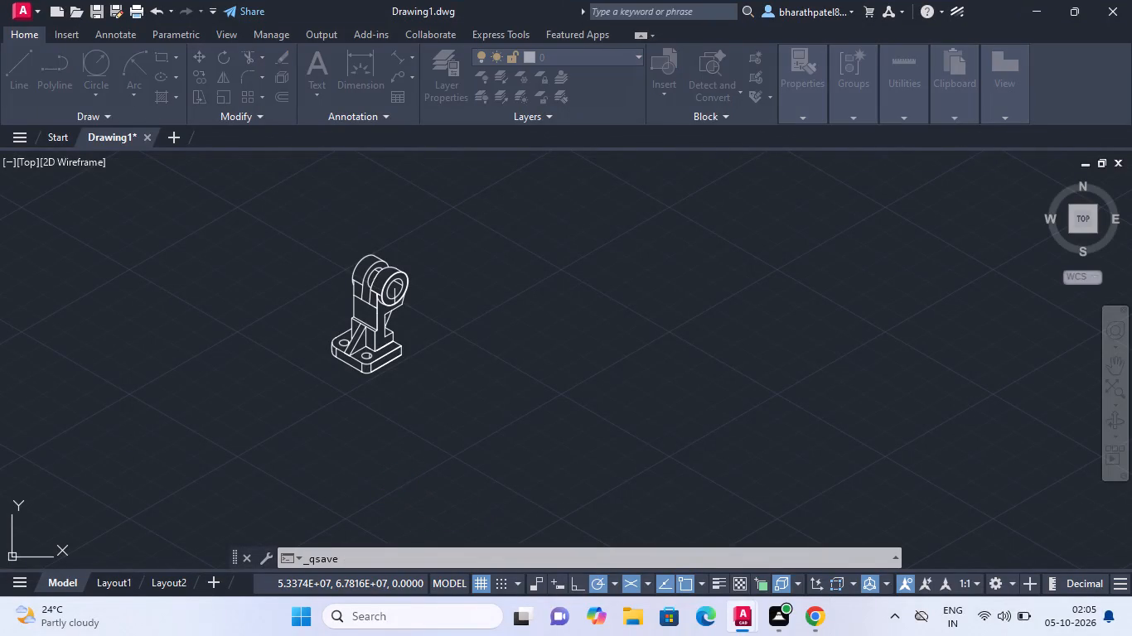
{"action": "left_click", "coordinate": [512, 465]}
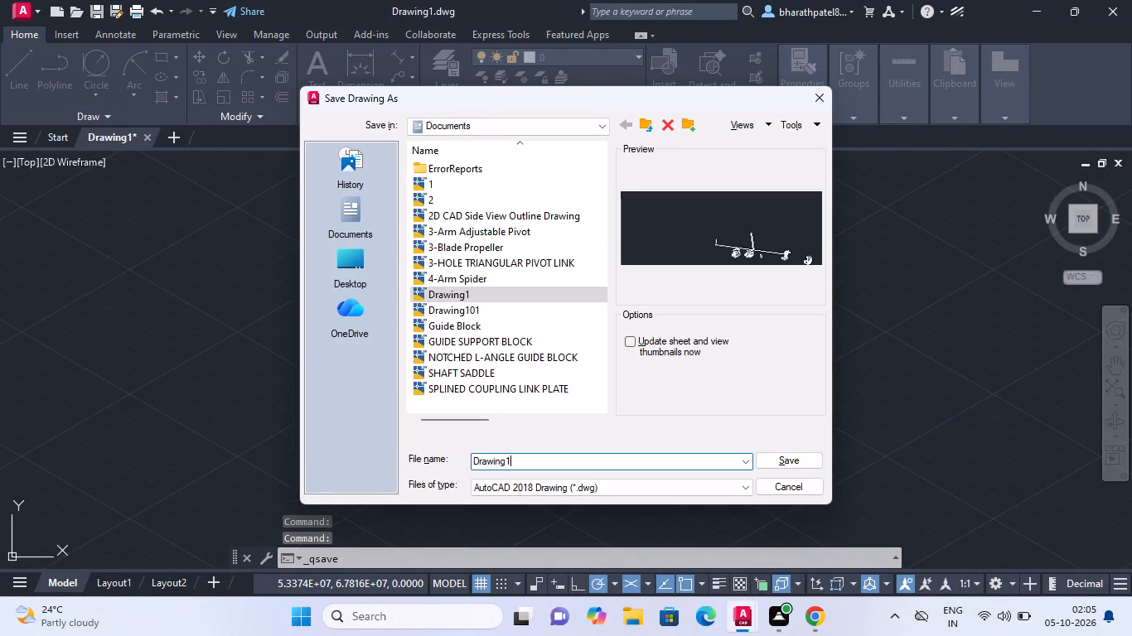
{"action": "key", "text": "BackSpace"}
{"action": "key", "text": "BackSpace"}
{"action": "key", "text": "BackSpace"}
{"action": "key", "text": "BackSpace"}
{"action": "key", "text": "BackSpace"}
{"action": "key", "text": "BackSpace"}
{"action": "key", "text": "BackSpace"}
{"action": "key", "text": "BackSpace"}
{"action": "key", "text": "BackSpace"}
{"action": "key", "text": "BackSpace"}
{"action": "key", "text": "BackSpace"}
{"action": "key", "text": "BackSpace"}
{"action": "key", "text": "BackSpace"}
{"action": "key", "text": "BackSpace"}
{"action": "key", "text": "BackSpace"}
{"action": "key", "text": "BackSpace"}
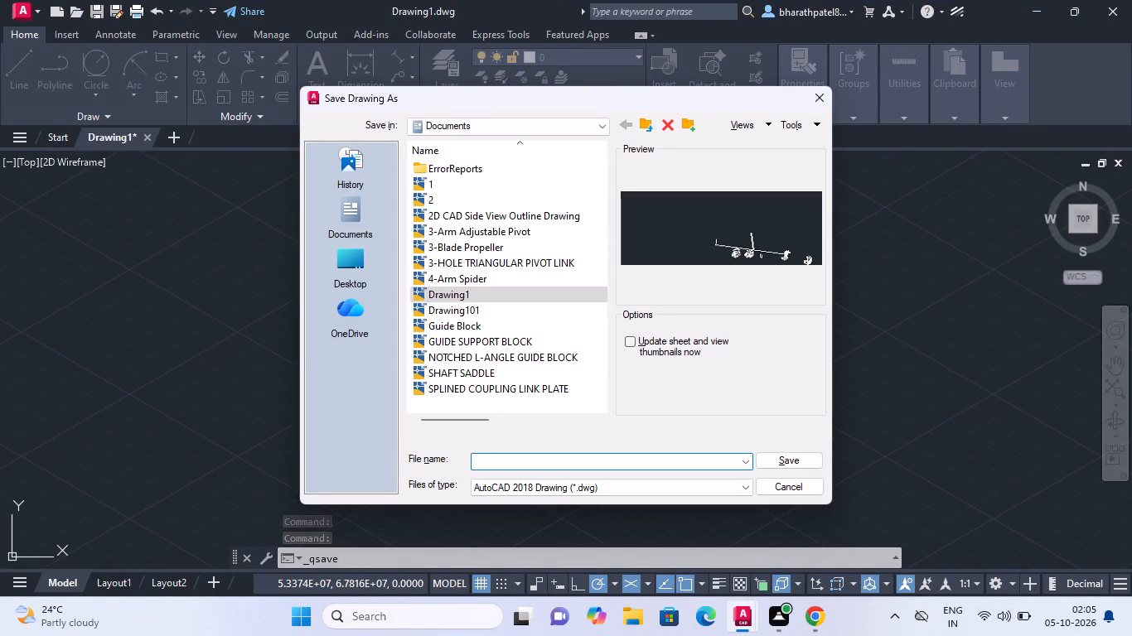
{"action": "key", "text": "ctrl+v"}
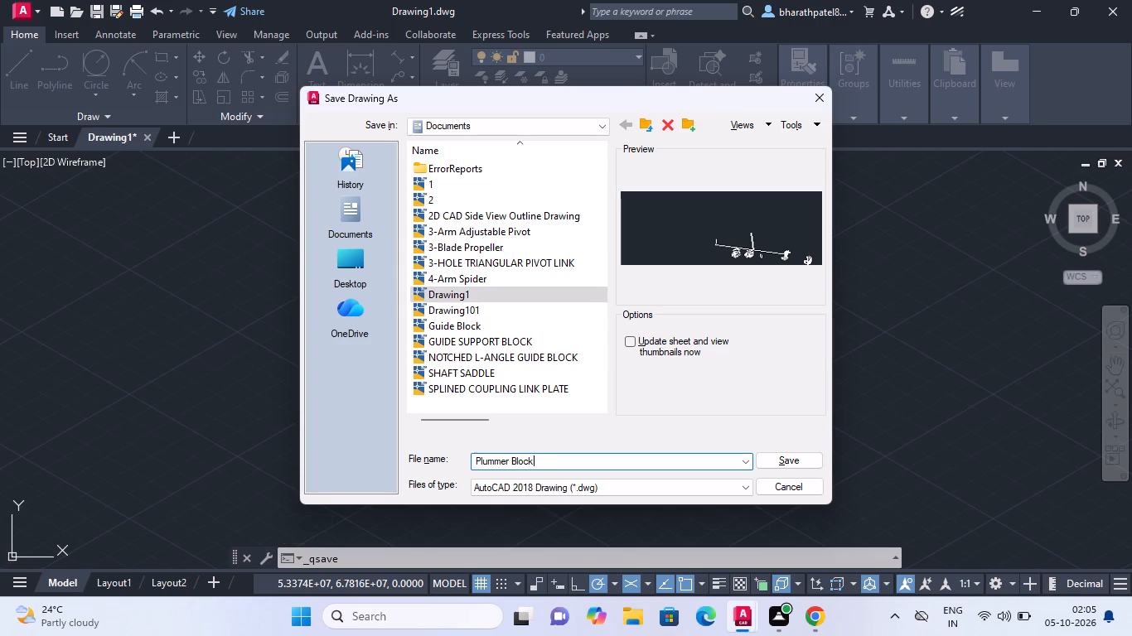
{"action": "left_click", "coordinate": [771, 459]}
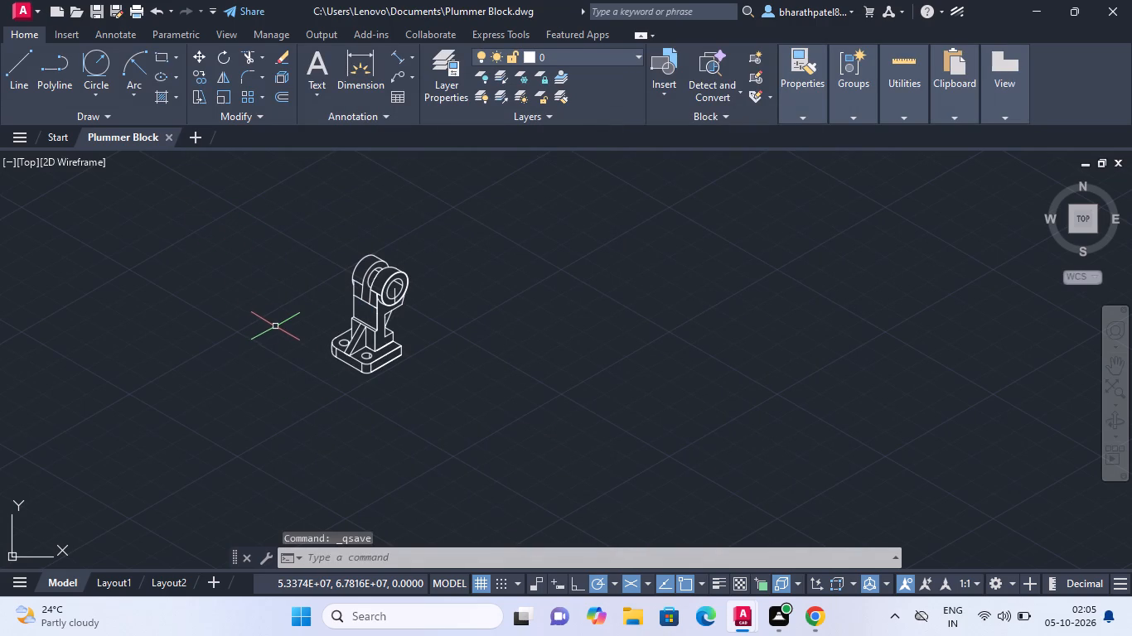
Turn off the log file with the LOGFILEOFF command.
{"action": "left_click", "coordinate": [362, 555]}
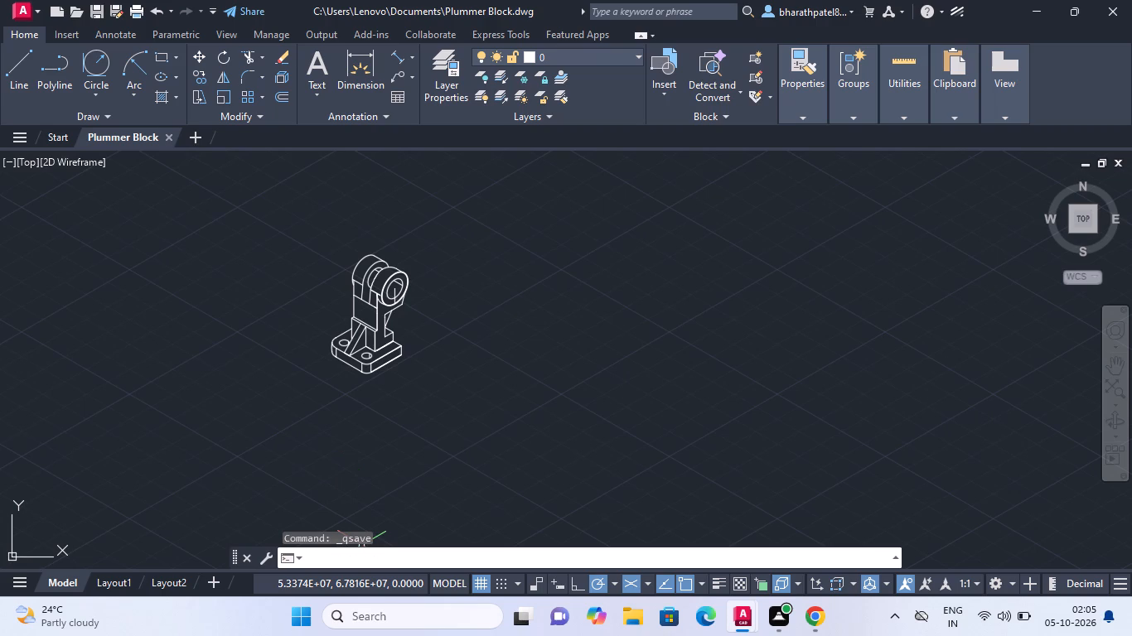
{"action": "type", "text": "LO"}
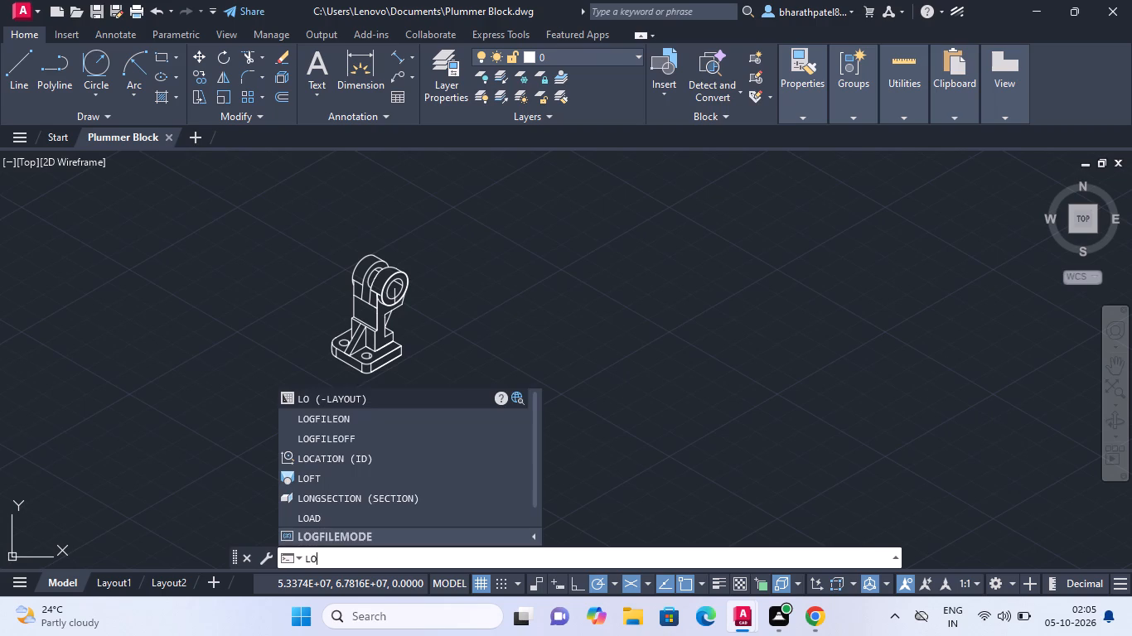
{"action": "left_click", "coordinate": [360, 441]}
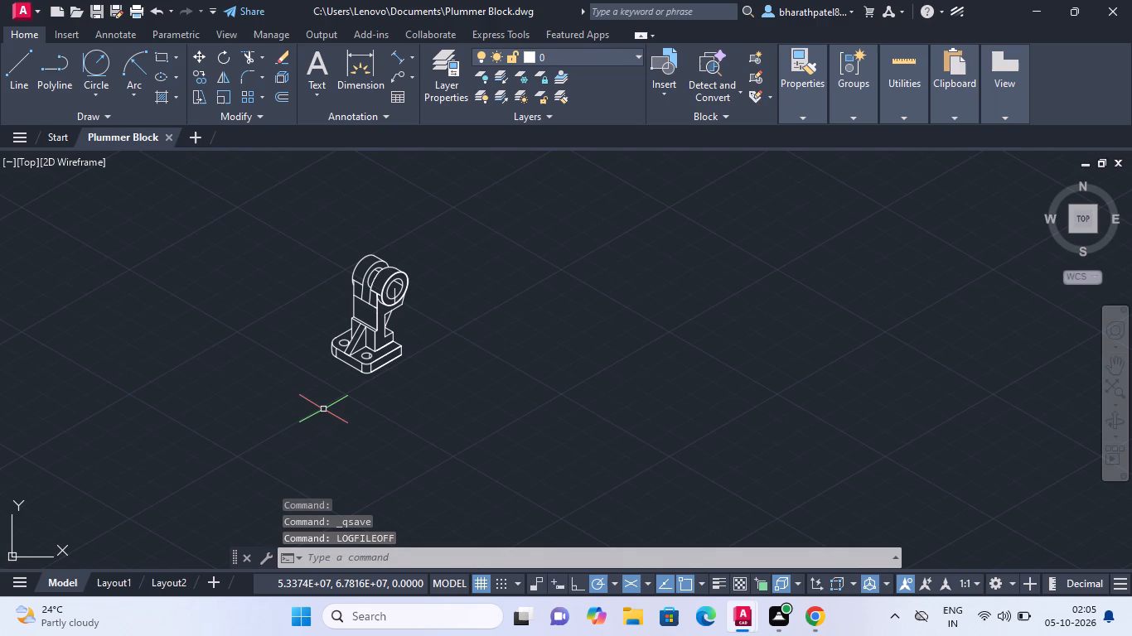
Set up the plot with DWG To PDF.pc3, landscape, centred, on ISO expand A4 (297.00 x 210.00 MM) paper, and apply it to the layout.
{"action": "key", "text": "ctrl+p"}
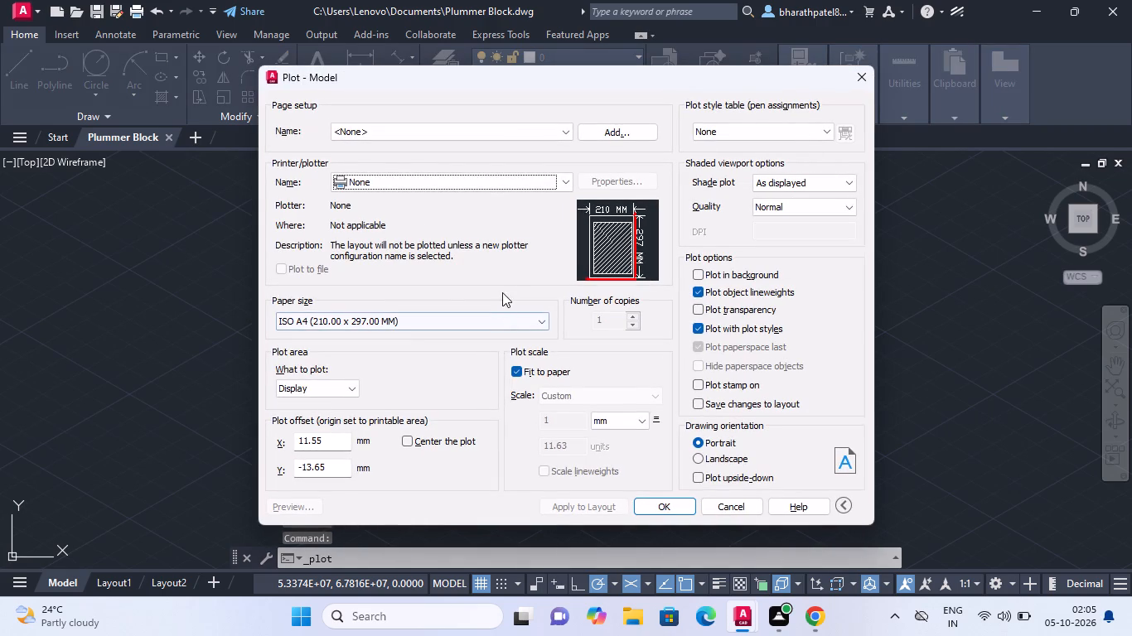
{"action": "left_click", "coordinate": [568, 180]}
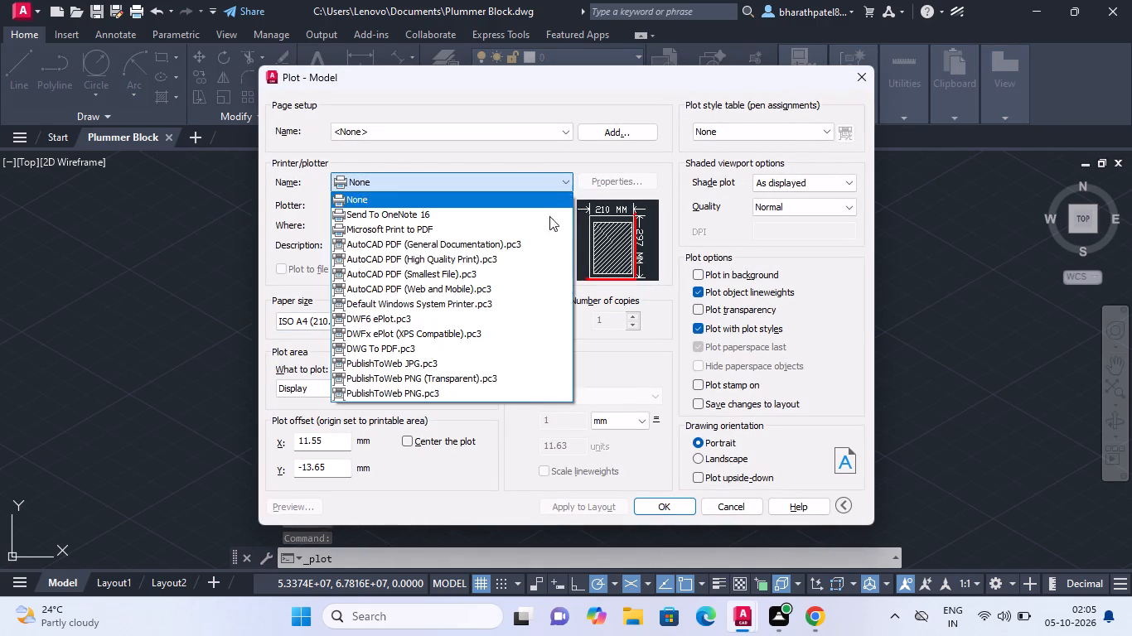
{"action": "left_click", "coordinate": [469, 348]}
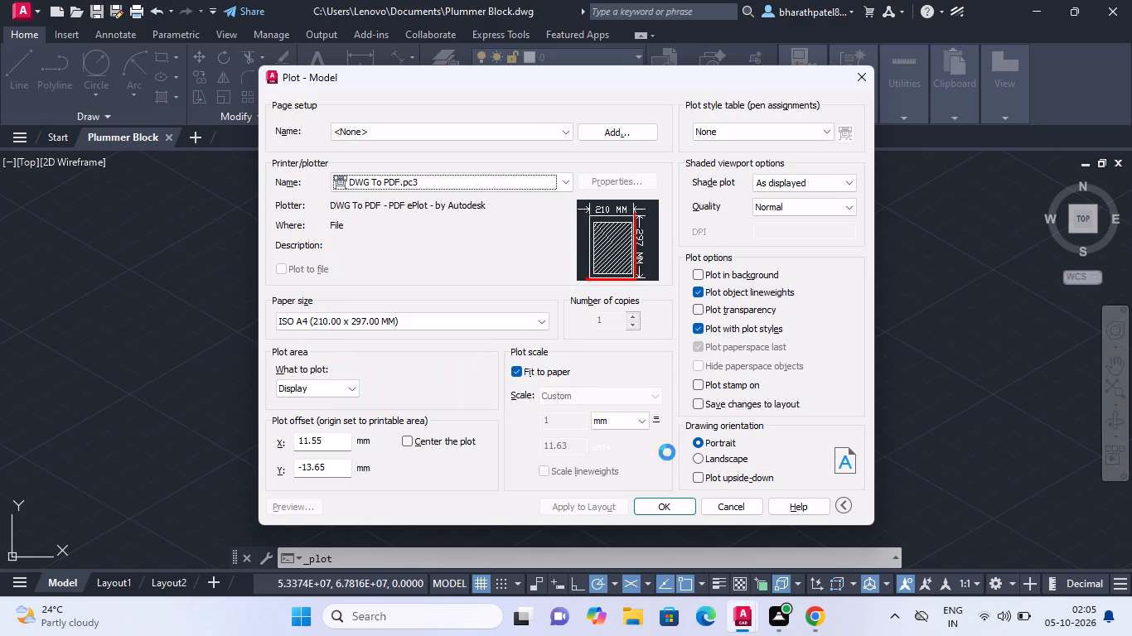
{"action": "left_click", "coordinate": [699, 454]}
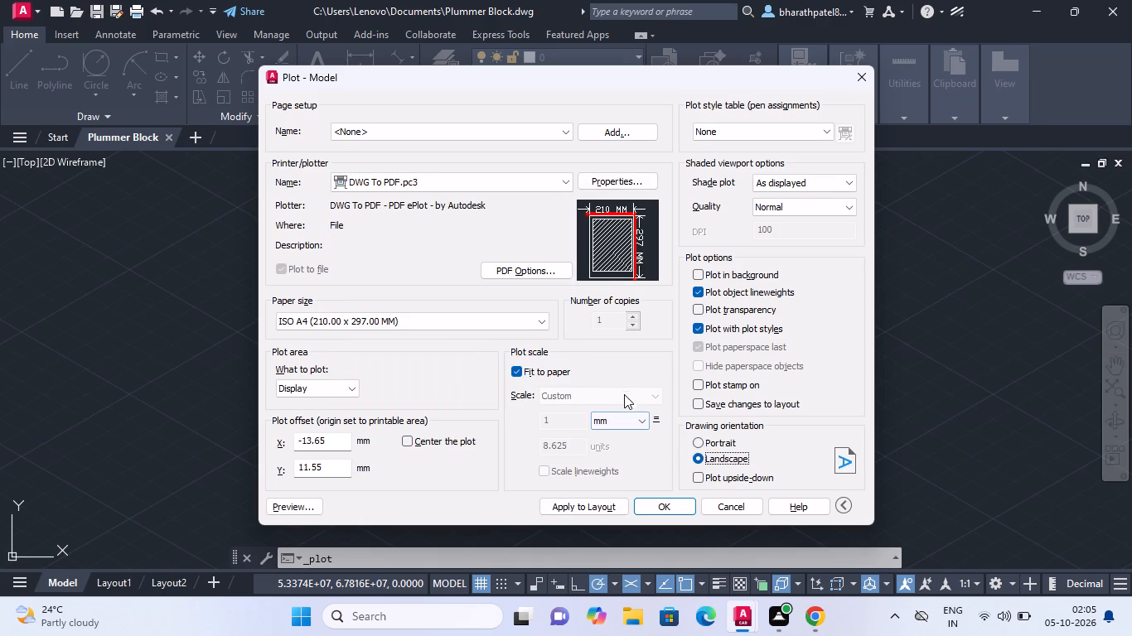
{"action": "left_click", "coordinate": [407, 440]}
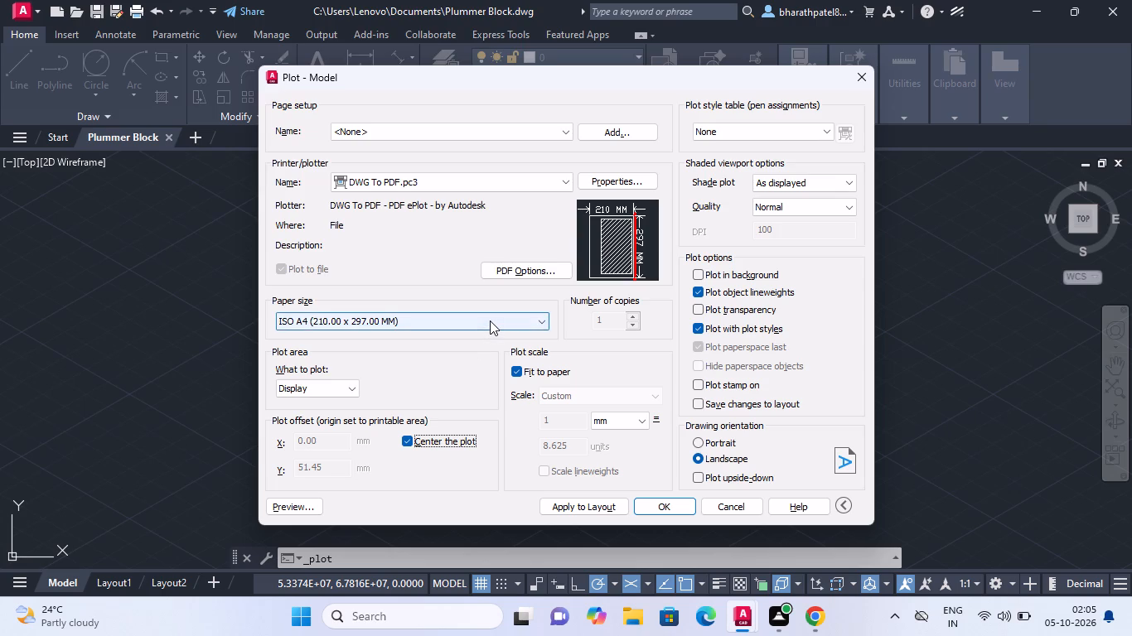
{"action": "left_click", "coordinate": [490, 320]}
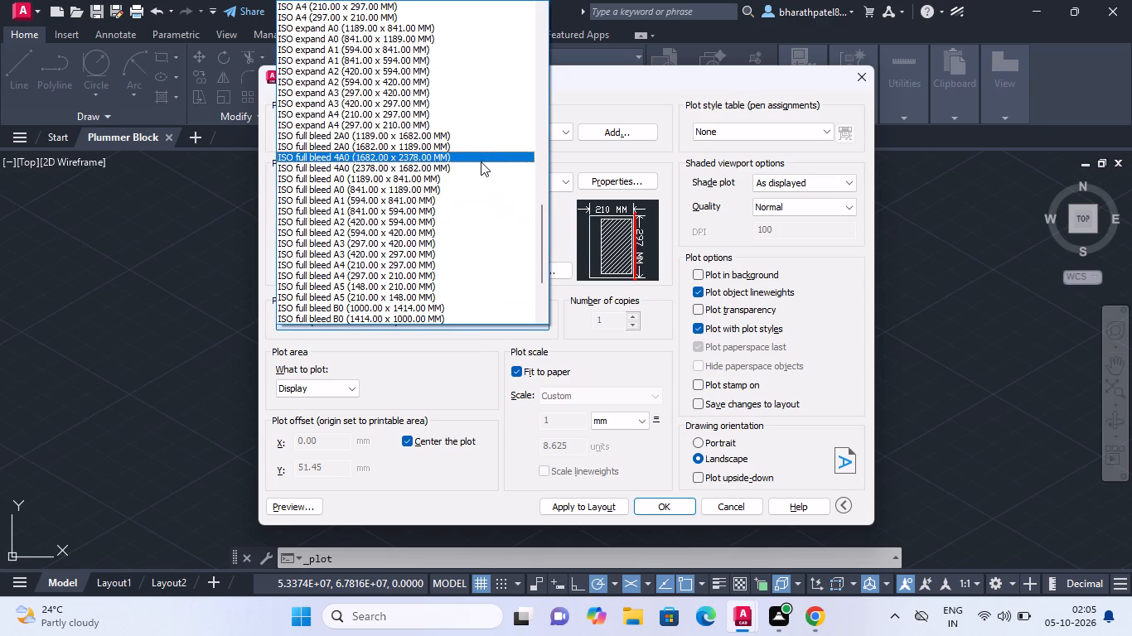
{"action": "left_click", "coordinate": [471, 126]}
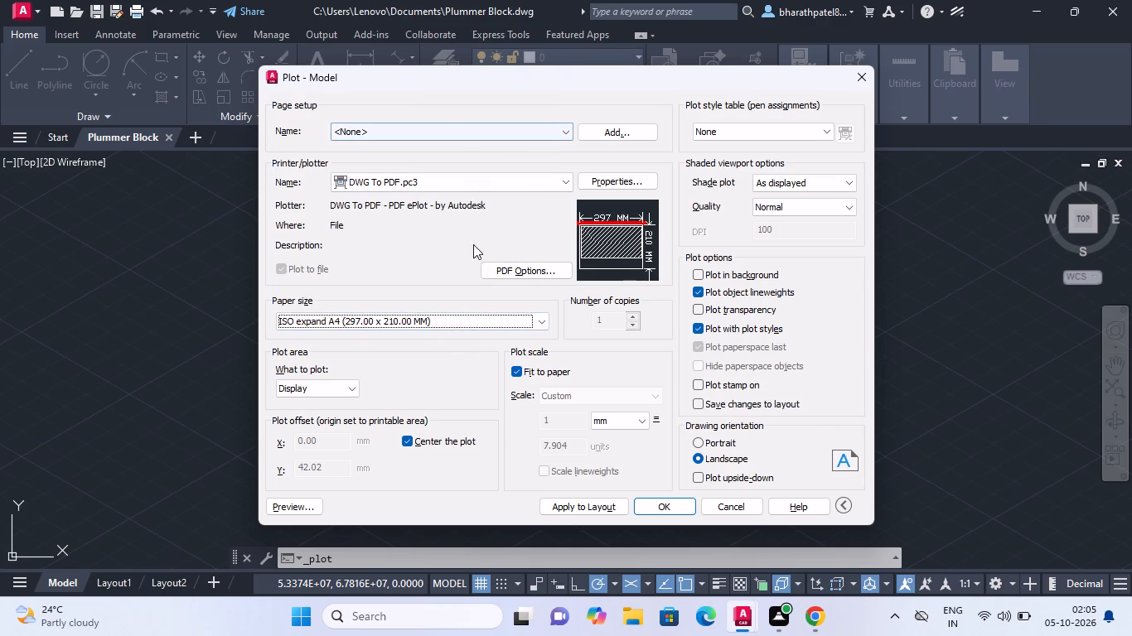
{"action": "left_click", "coordinate": [573, 504]}
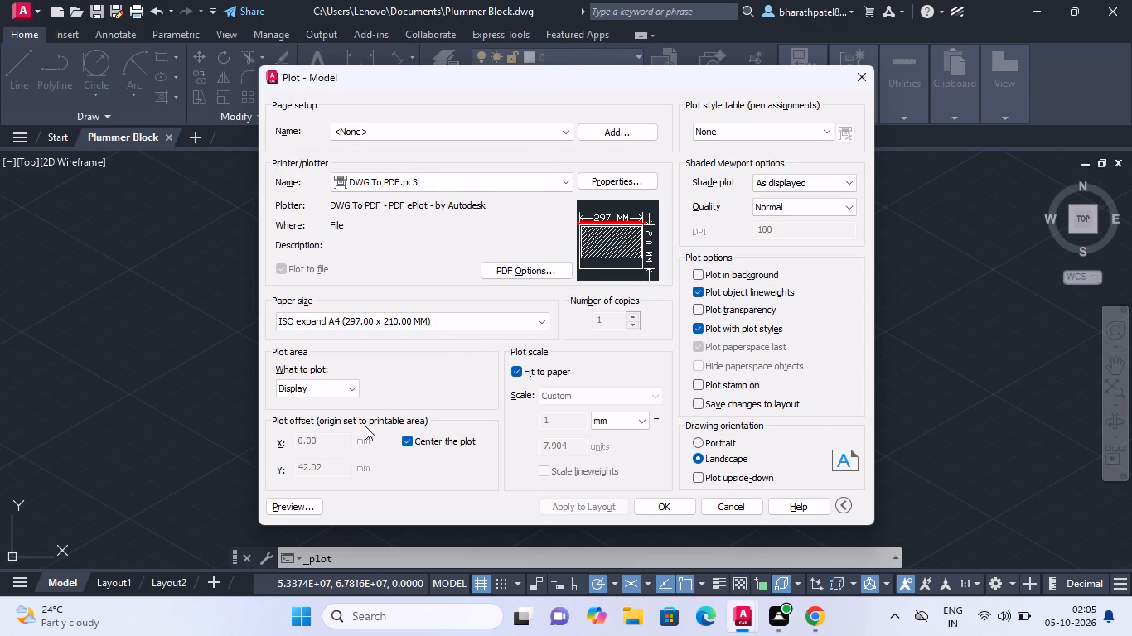
Set the plot area to a window that closely encloses the whole isometric bracket.
{"action": "left_click", "coordinate": [336, 385]}
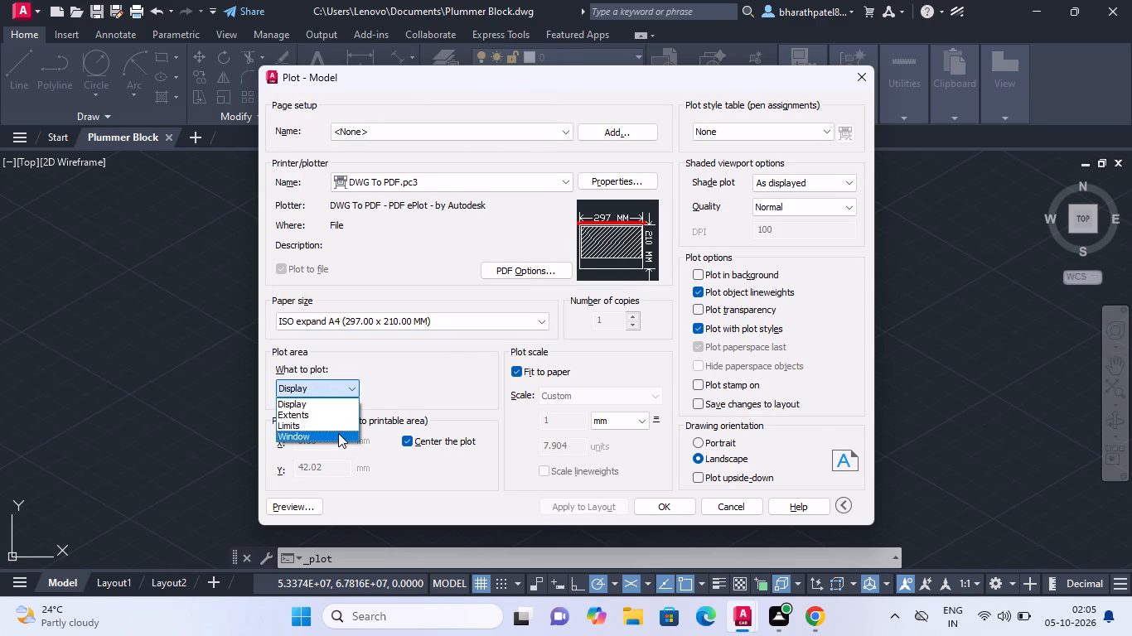
{"action": "left_click", "coordinate": [338, 433]}
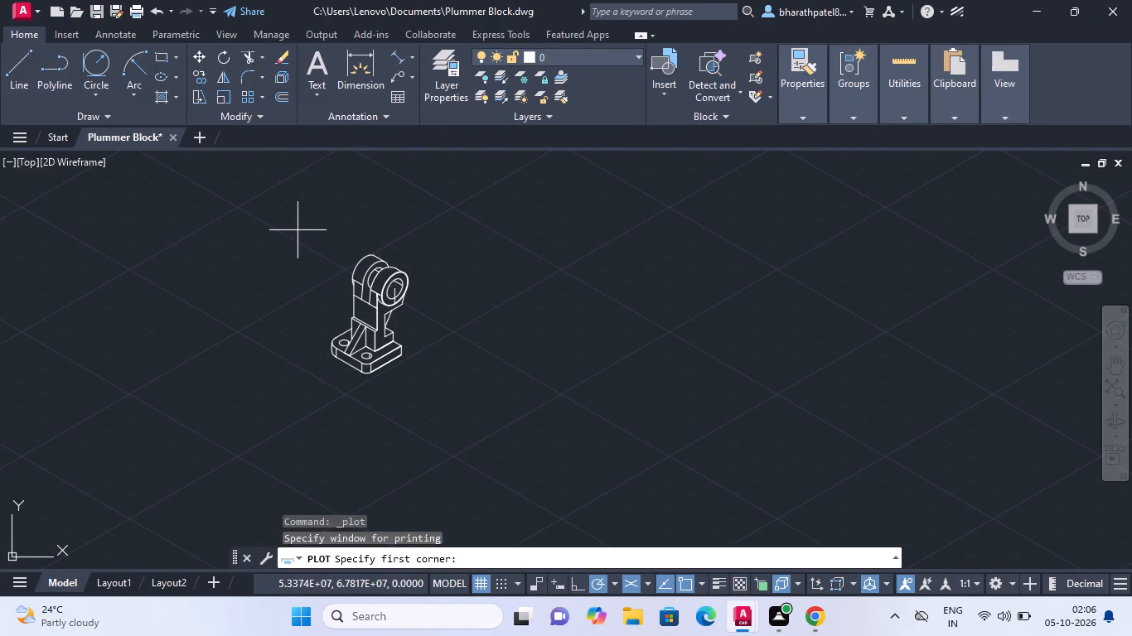
{"action": "left_click", "coordinate": [300, 234]}
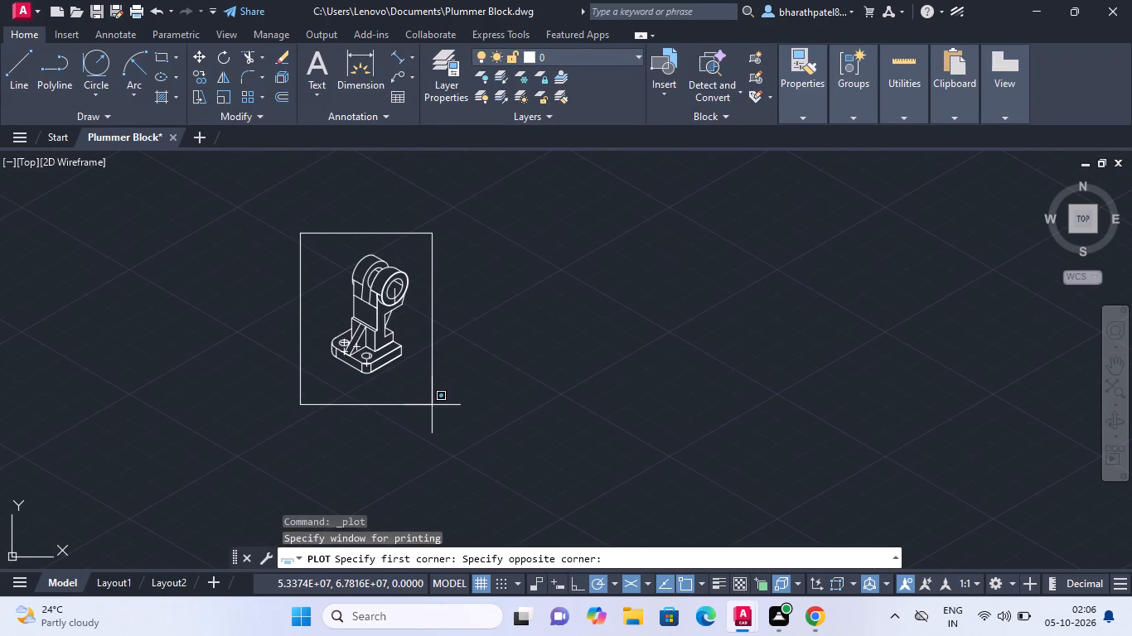
{"action": "double_click", "coordinate": [433, 403]}
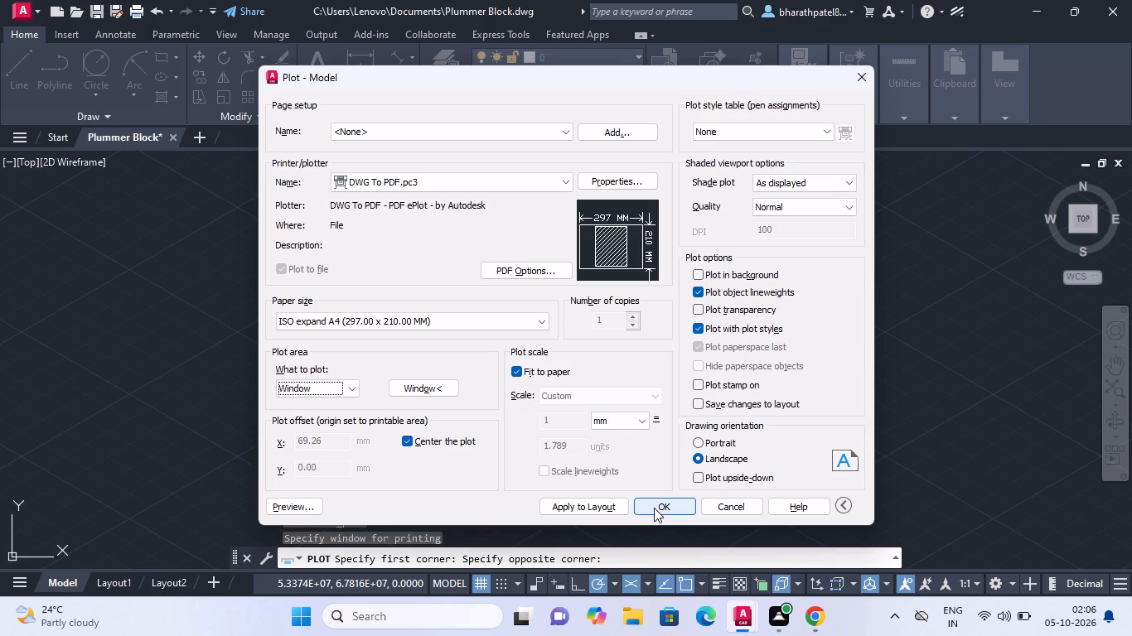
Plot the drawing to a PDF named Plummer Block-Model.pdf in the Documents folder.
{"action": "left_click", "coordinate": [654, 508]}
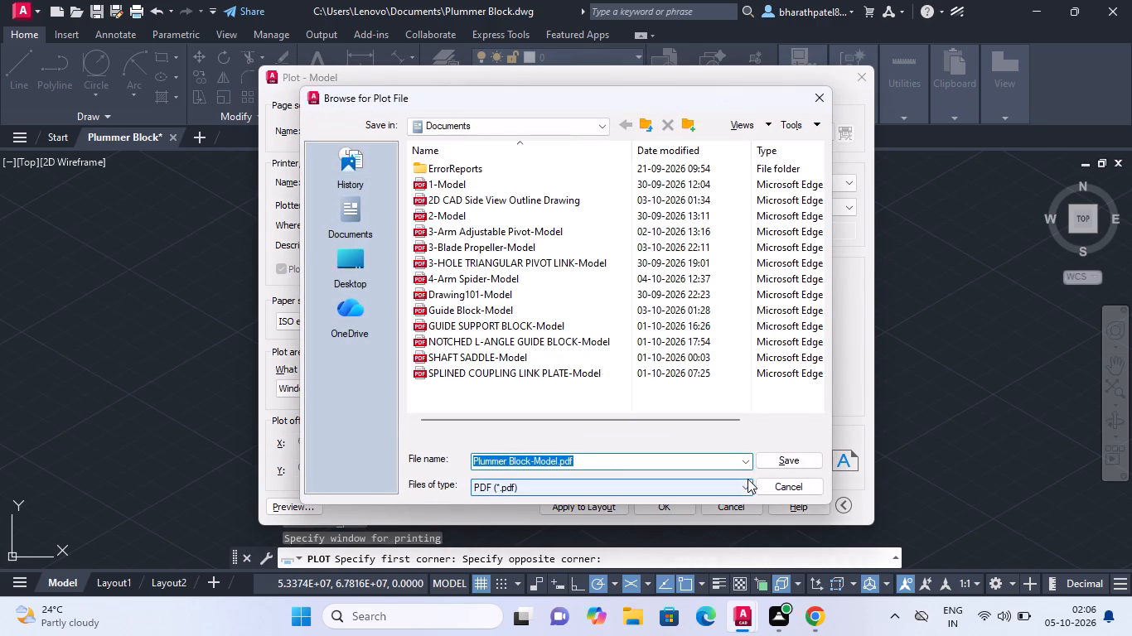
{"action": "left_click", "coordinate": [779, 465]}
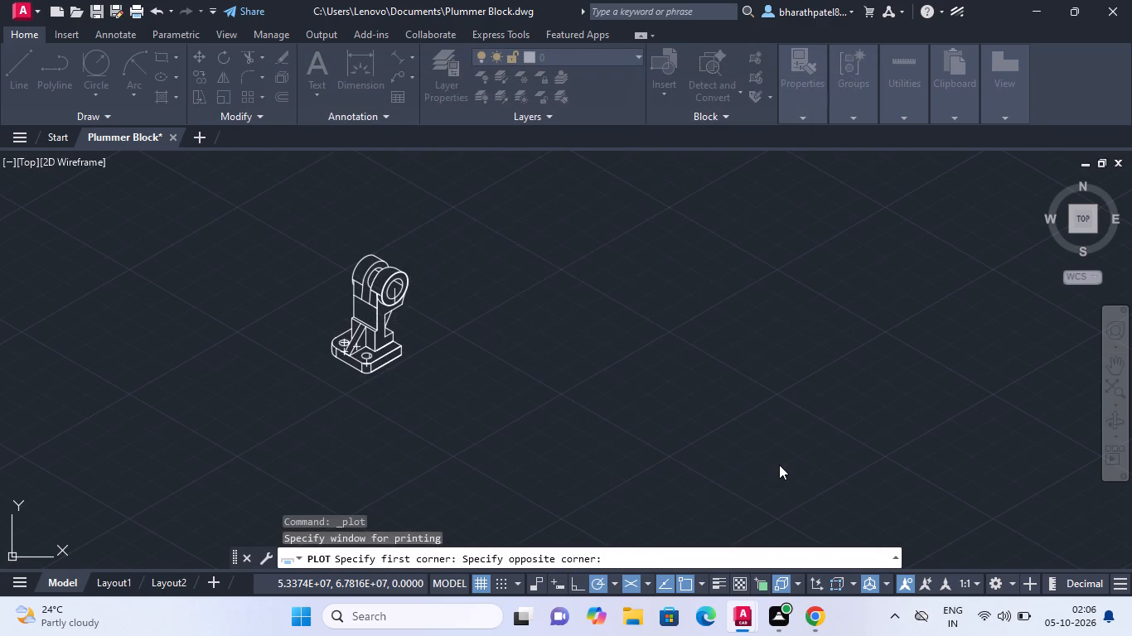